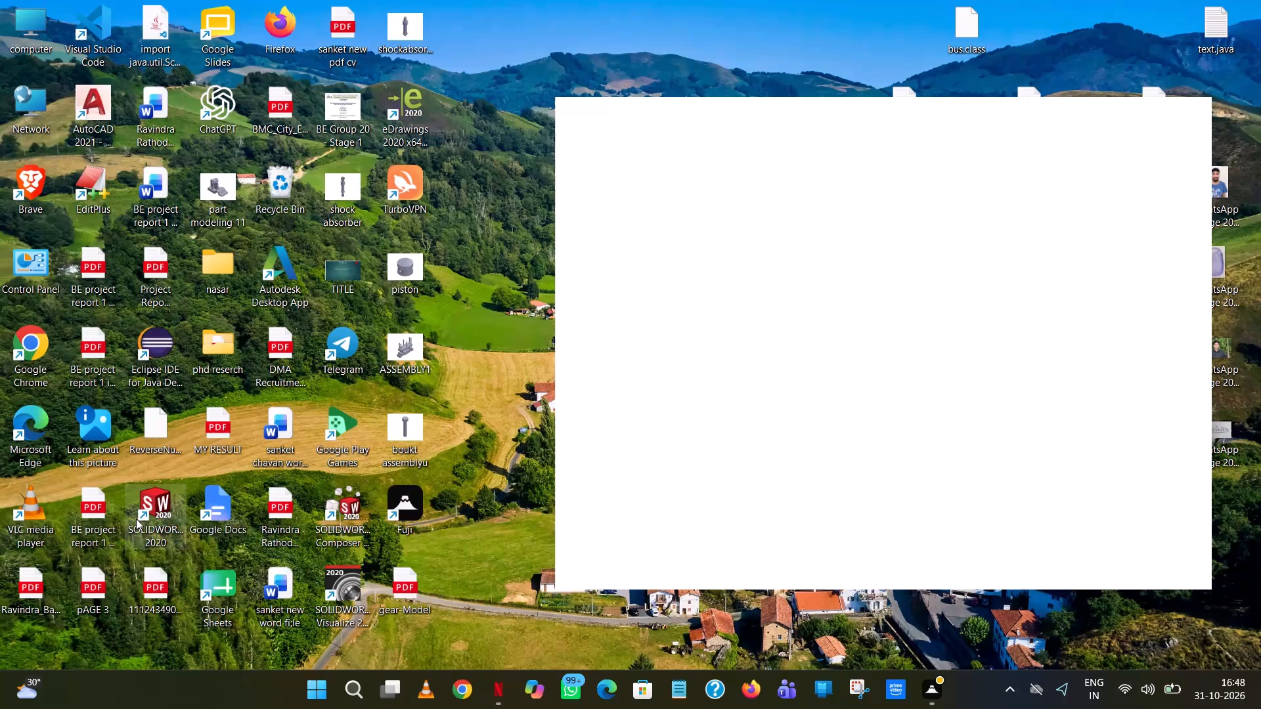
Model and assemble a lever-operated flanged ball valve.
Launch SOLIDWORKS 2020 from the desktop.
double_click(143, 505)
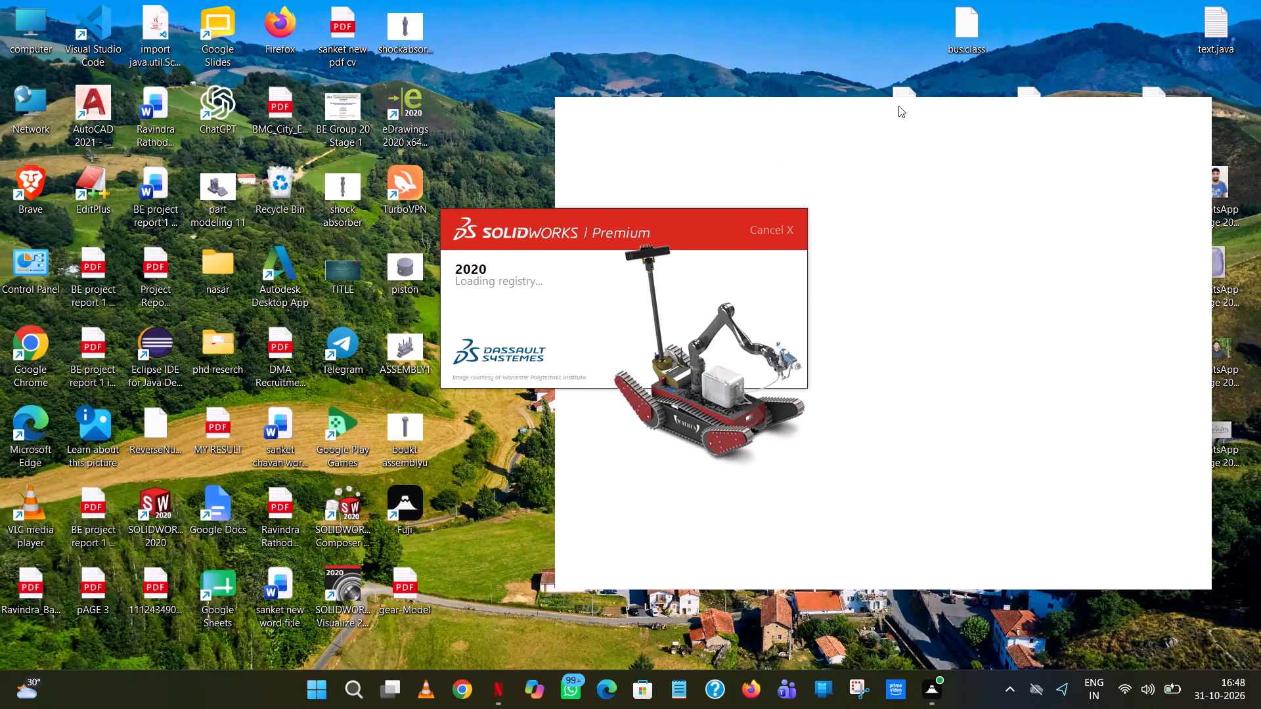
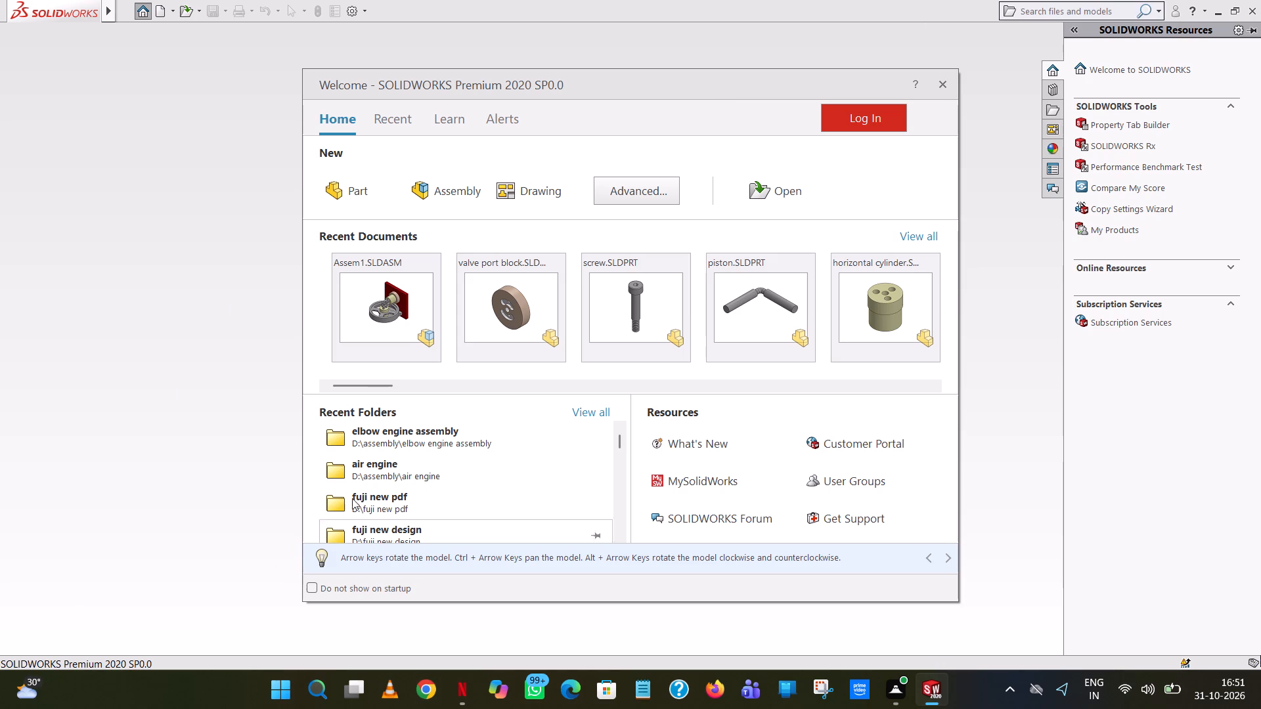
Create a new part document.
double_click(384, 203)
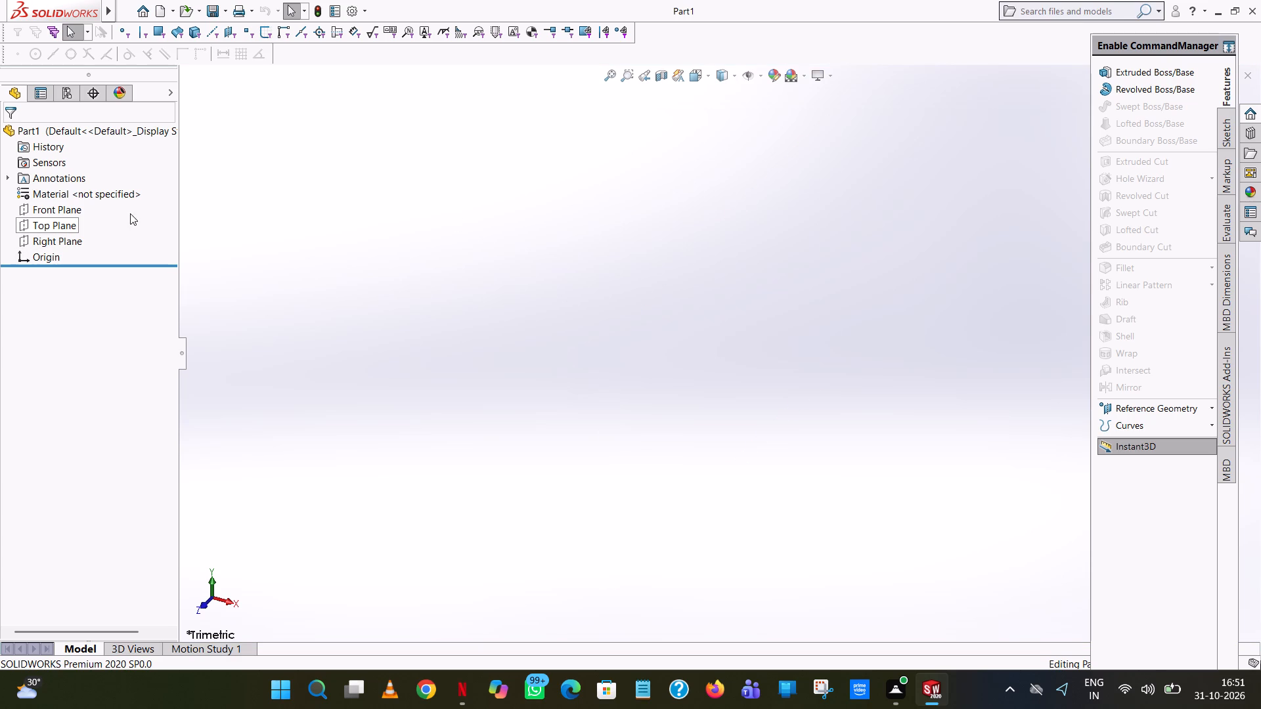
Start a new sketch on the Front Plane of the empty part.
left_click(53, 212)
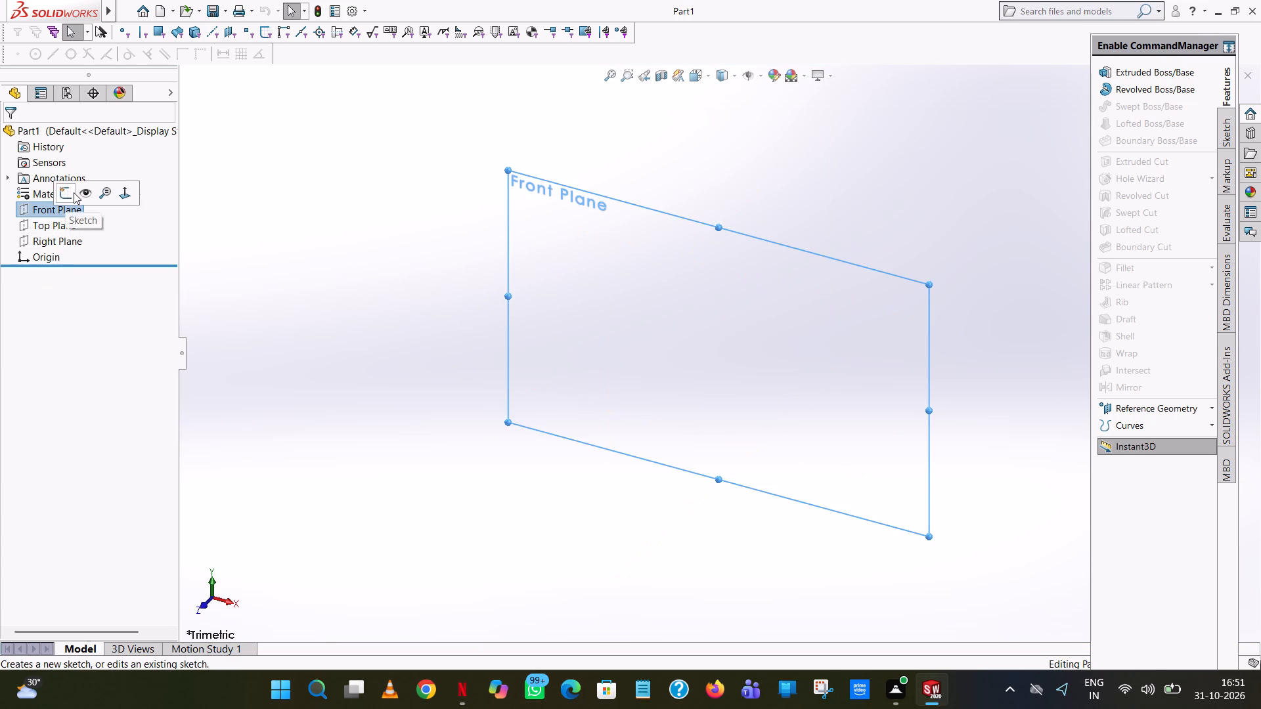
left_click(74, 192)
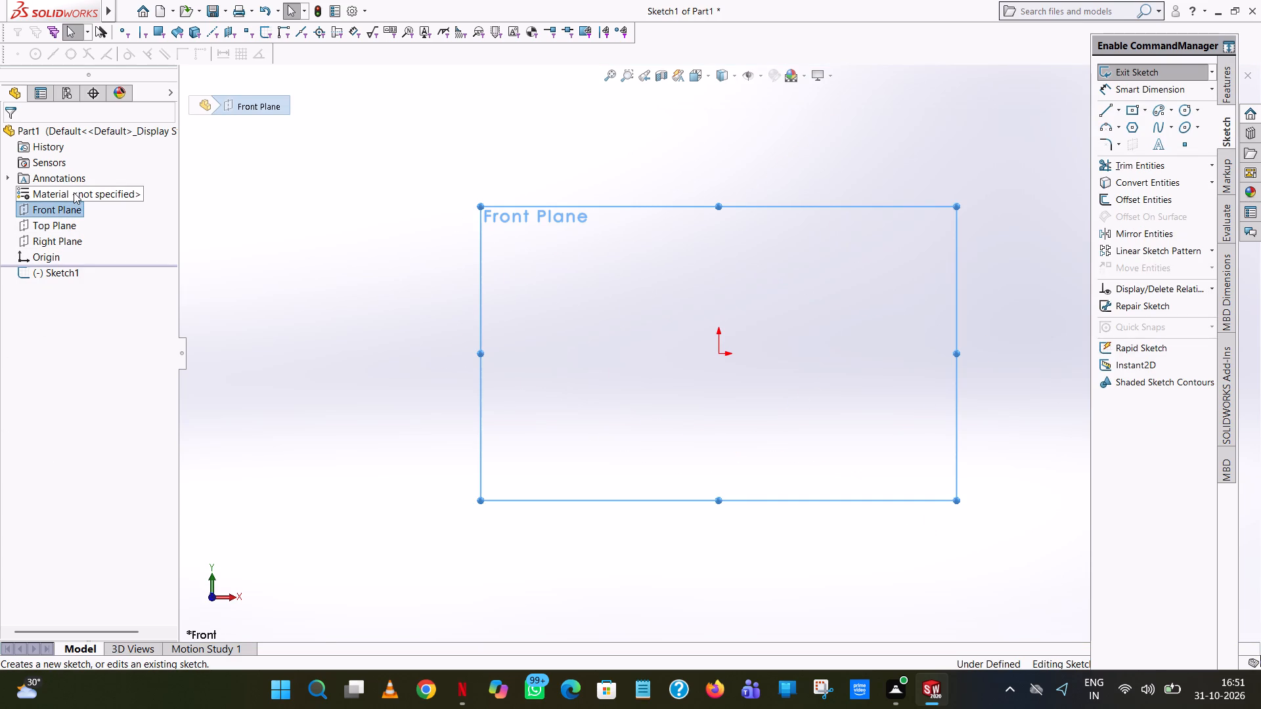
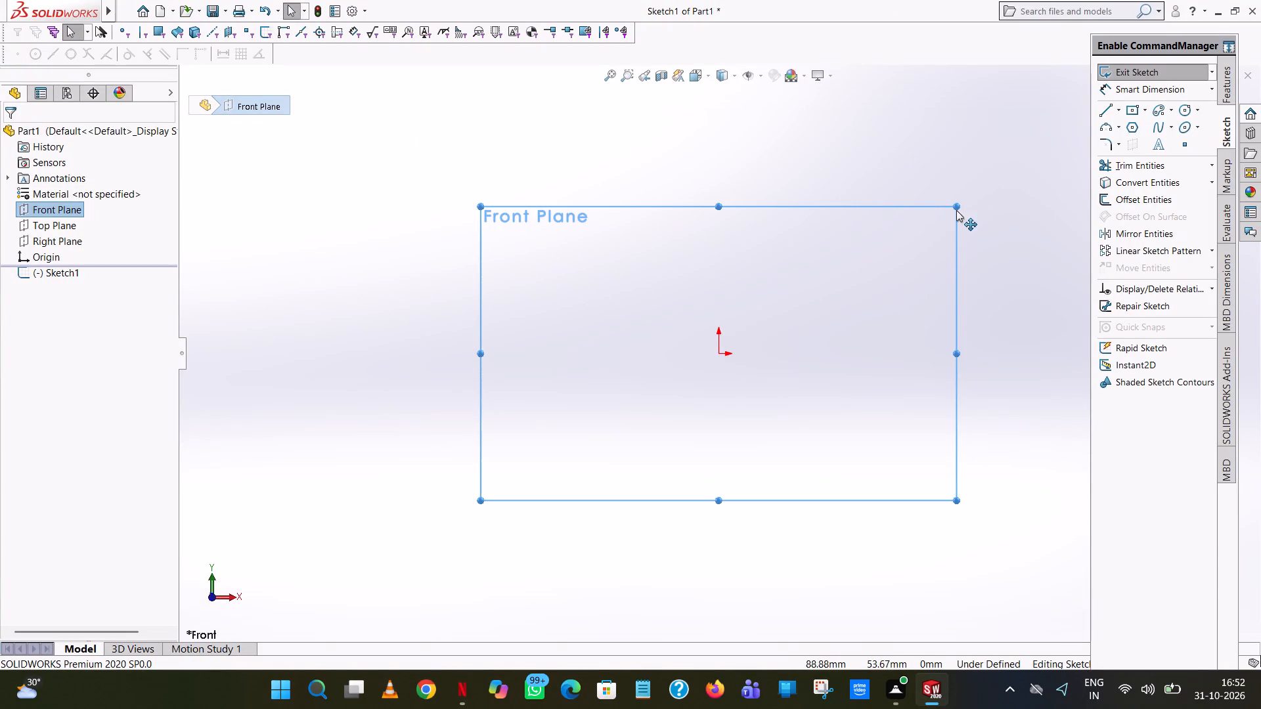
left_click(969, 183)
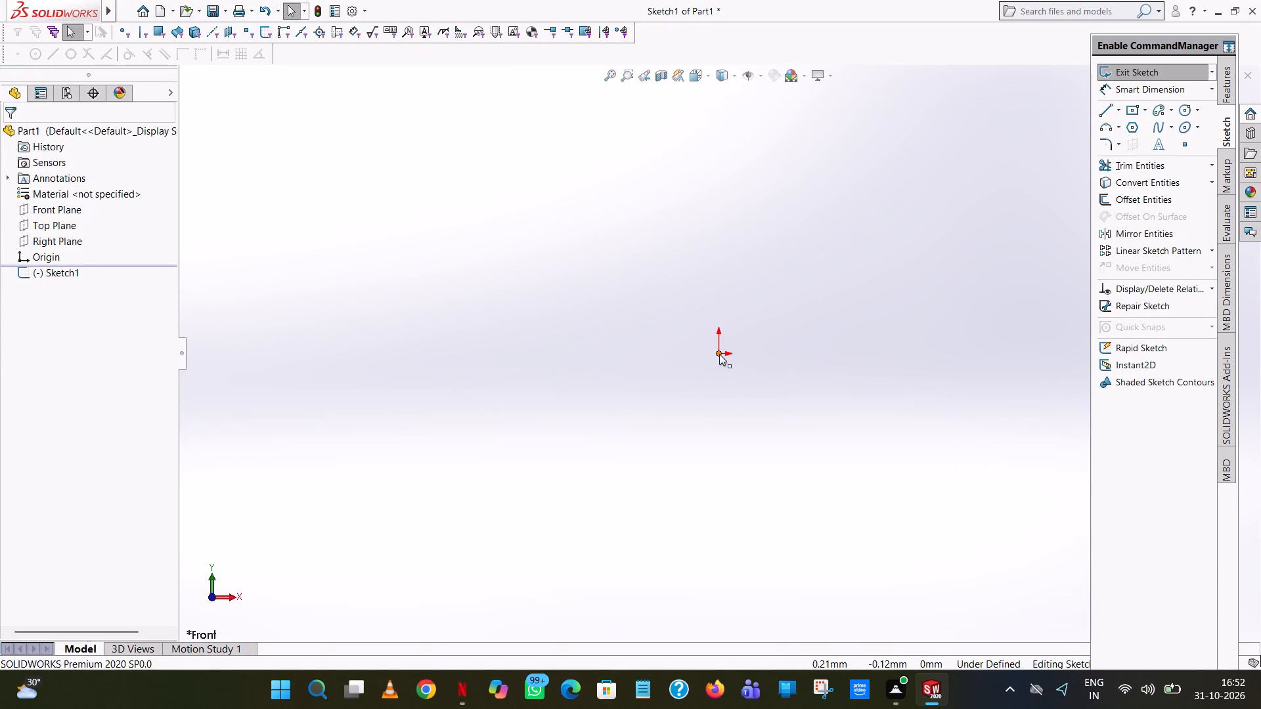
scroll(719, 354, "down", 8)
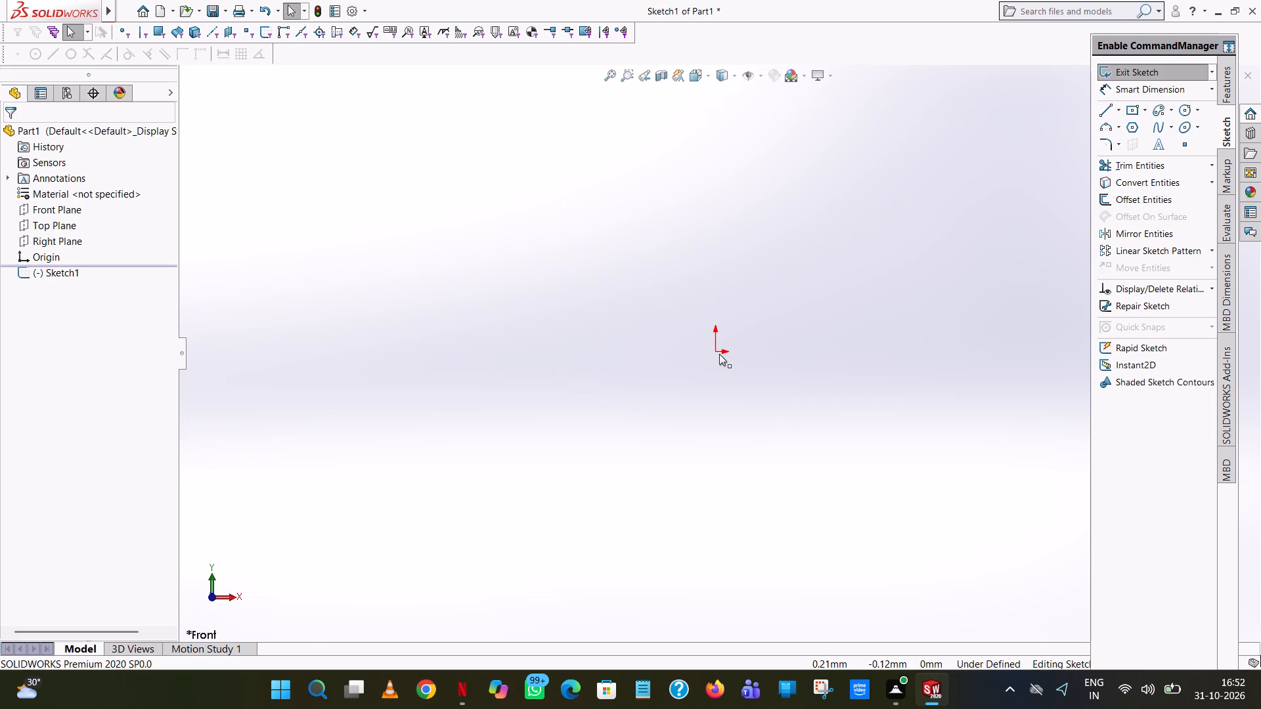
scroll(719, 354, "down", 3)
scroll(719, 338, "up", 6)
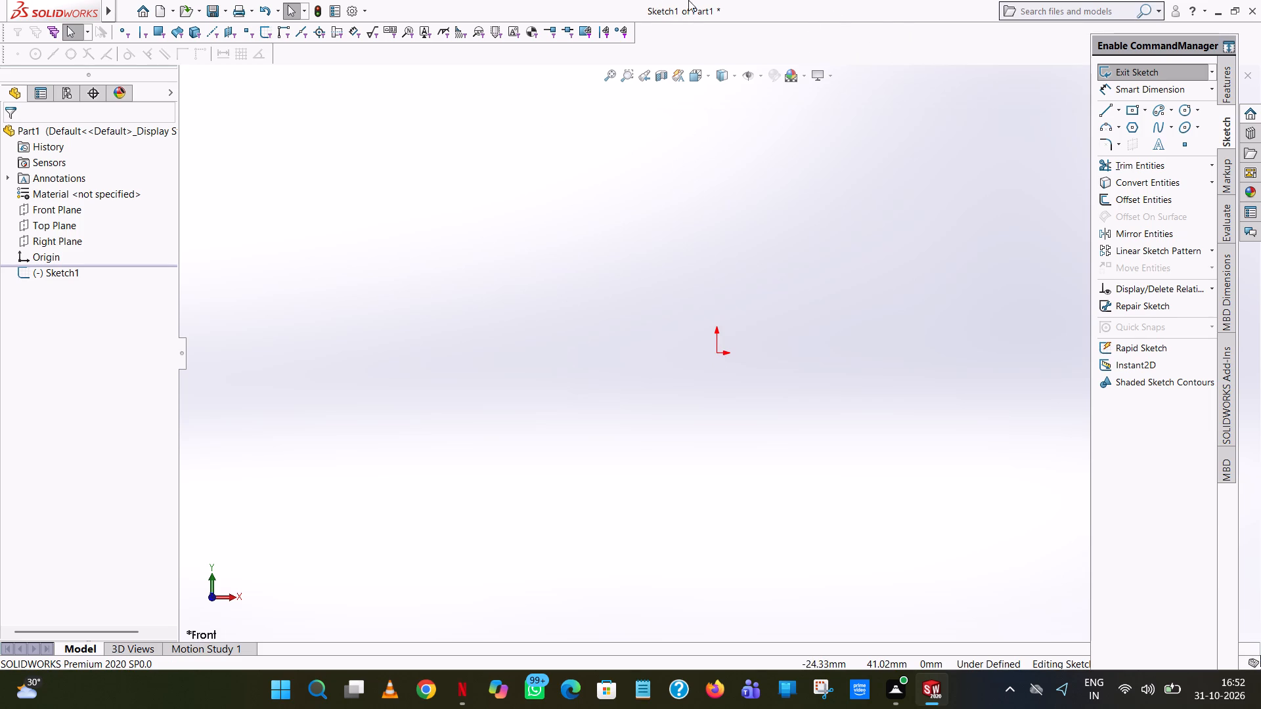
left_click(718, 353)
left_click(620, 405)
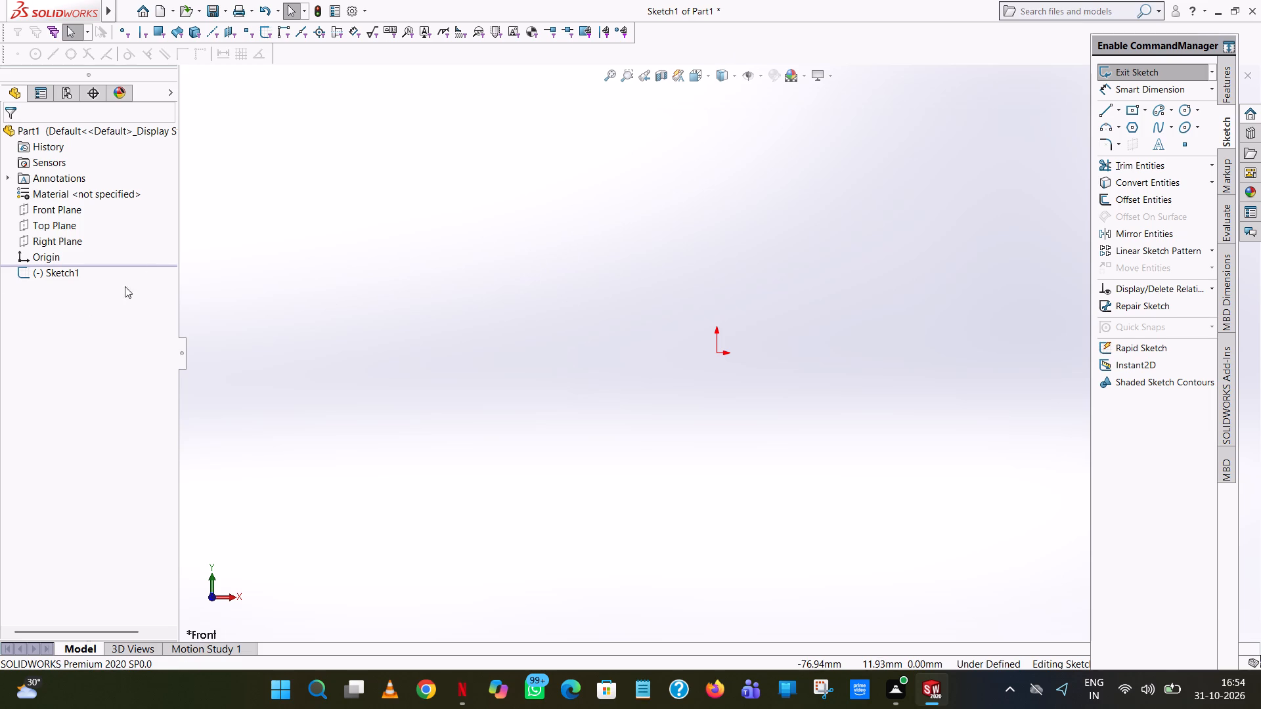
Leave the empty sketch and start a fresh sketch on the Front Plane.
left_click(34, 211)
left_click(46, 195)
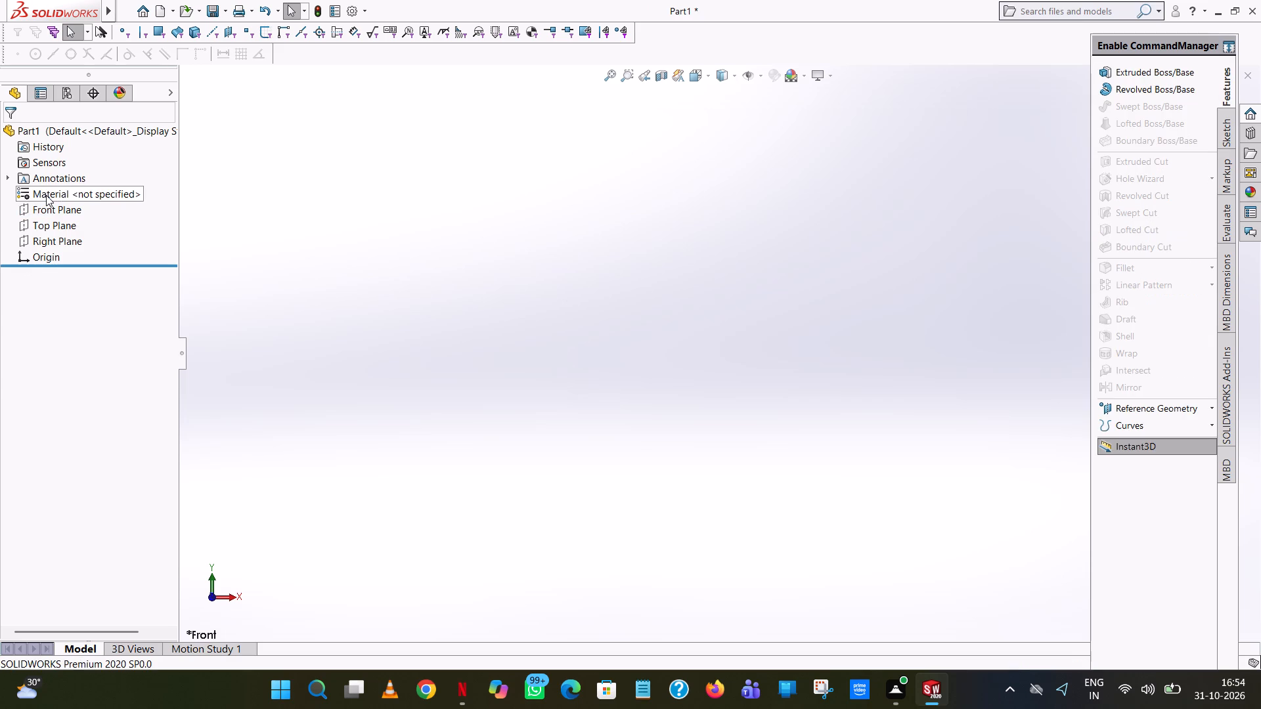
left_click(37, 208)
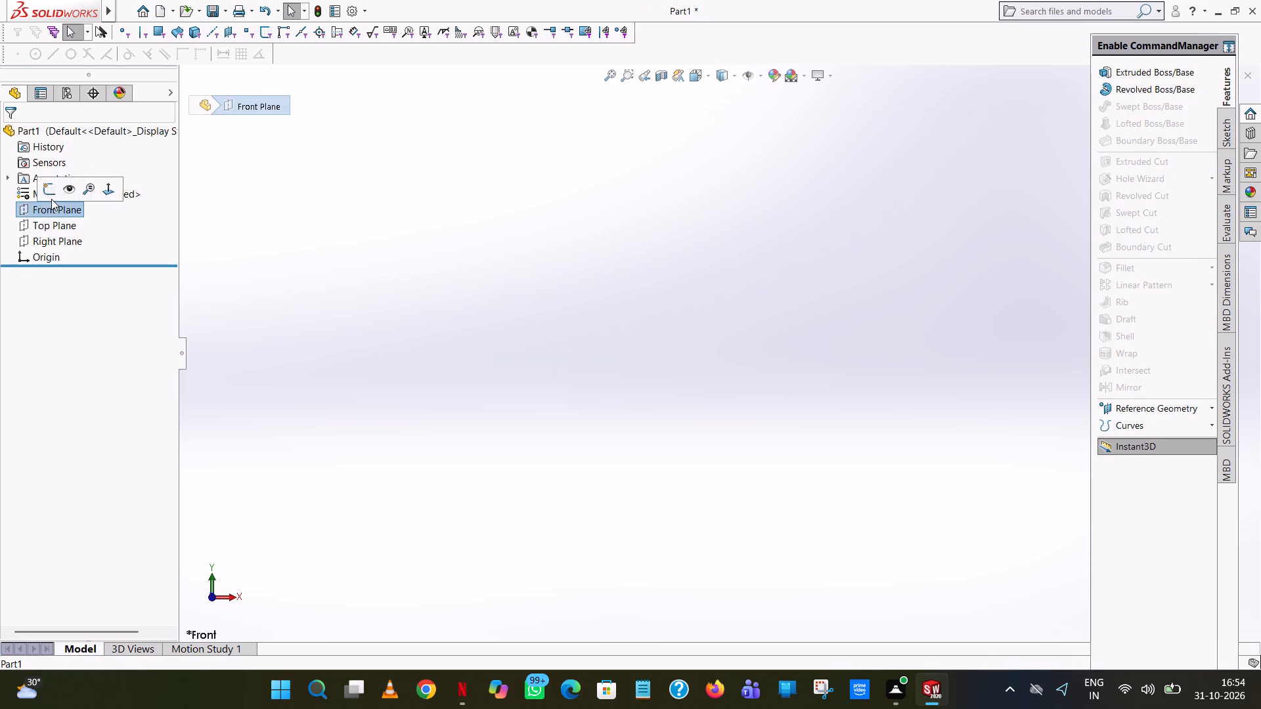
left_click(46, 191)
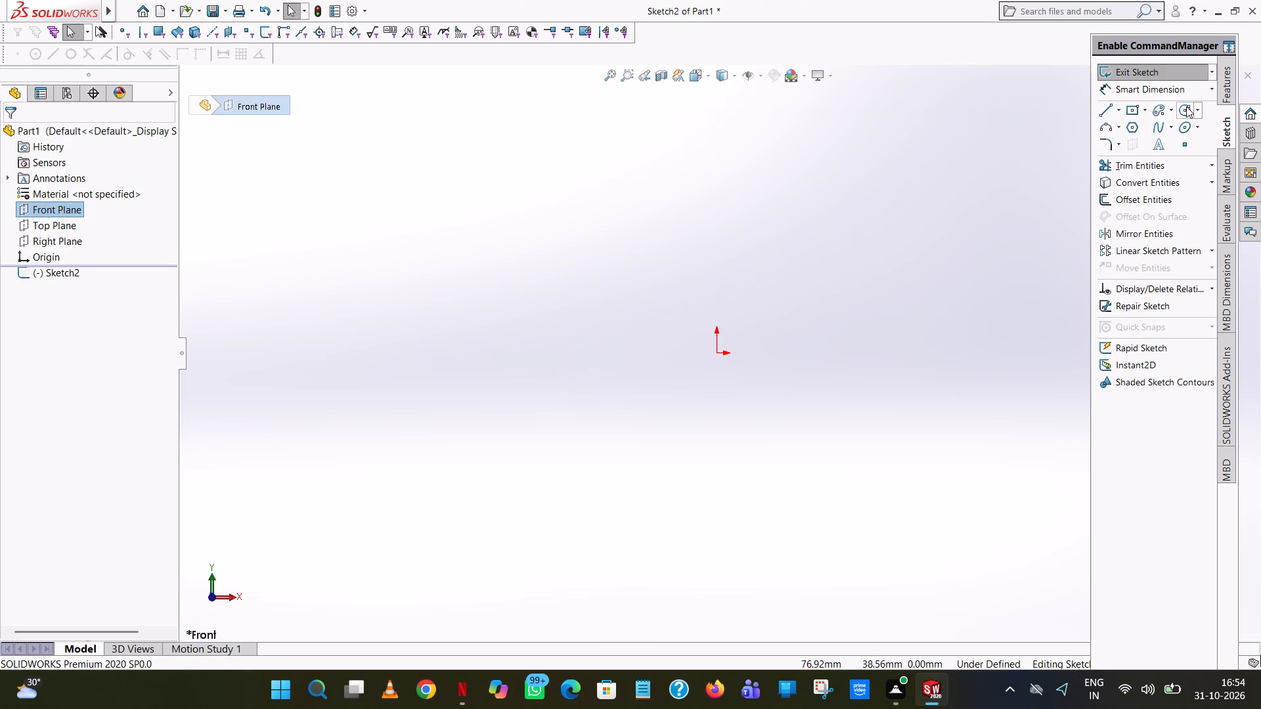
Sketch a circle centred on the origin with its radius set to 127/2 (63.5 mm).
left_click(1186, 106)
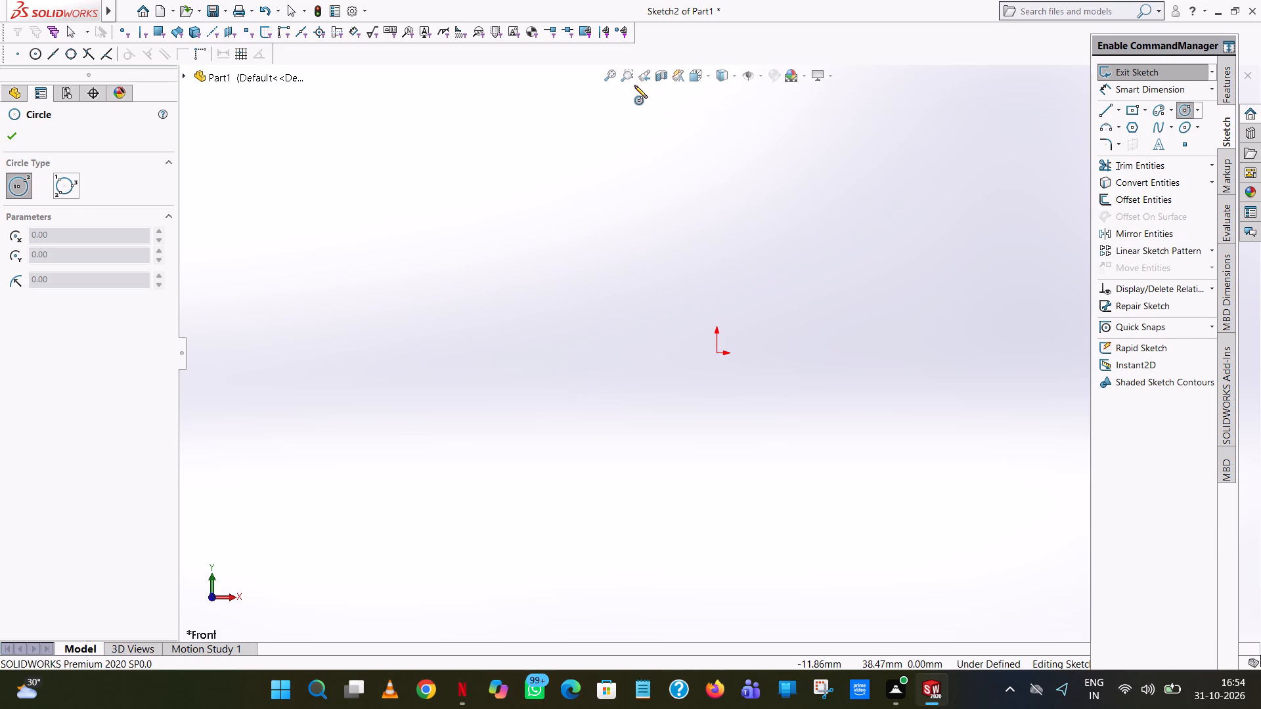
left_click(716, 356)
left_click(711, 156)
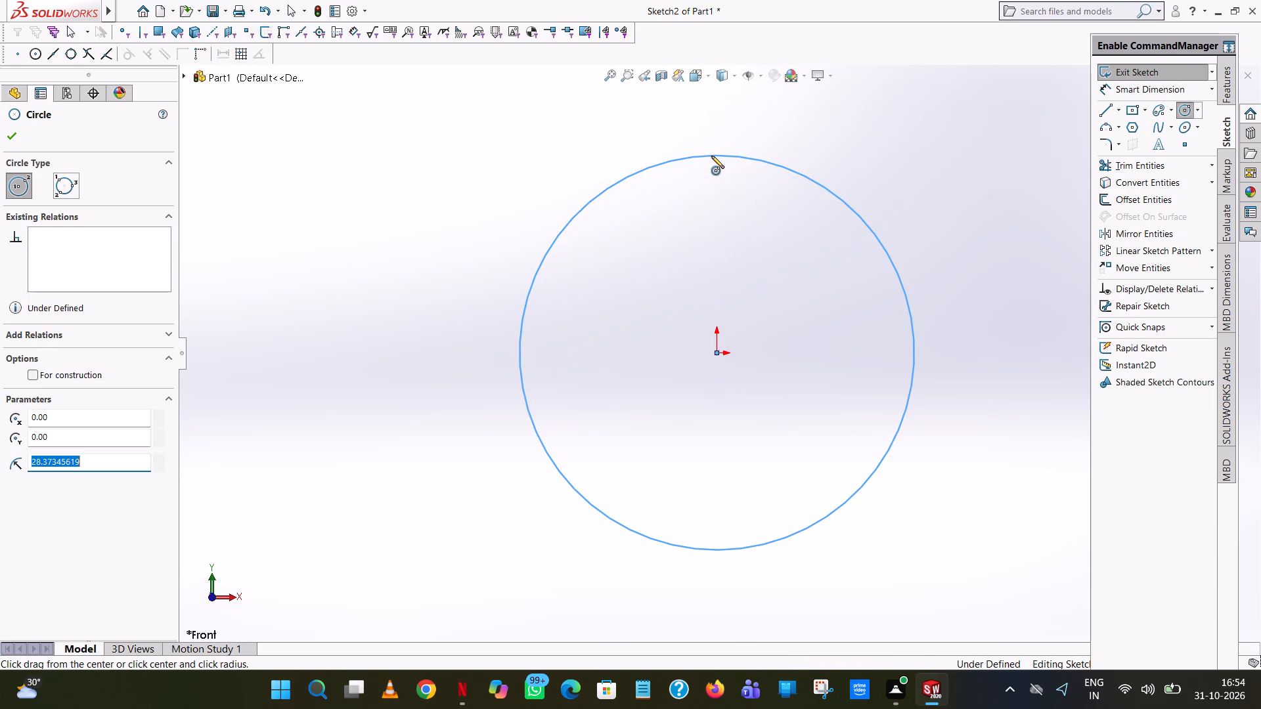
type("127")
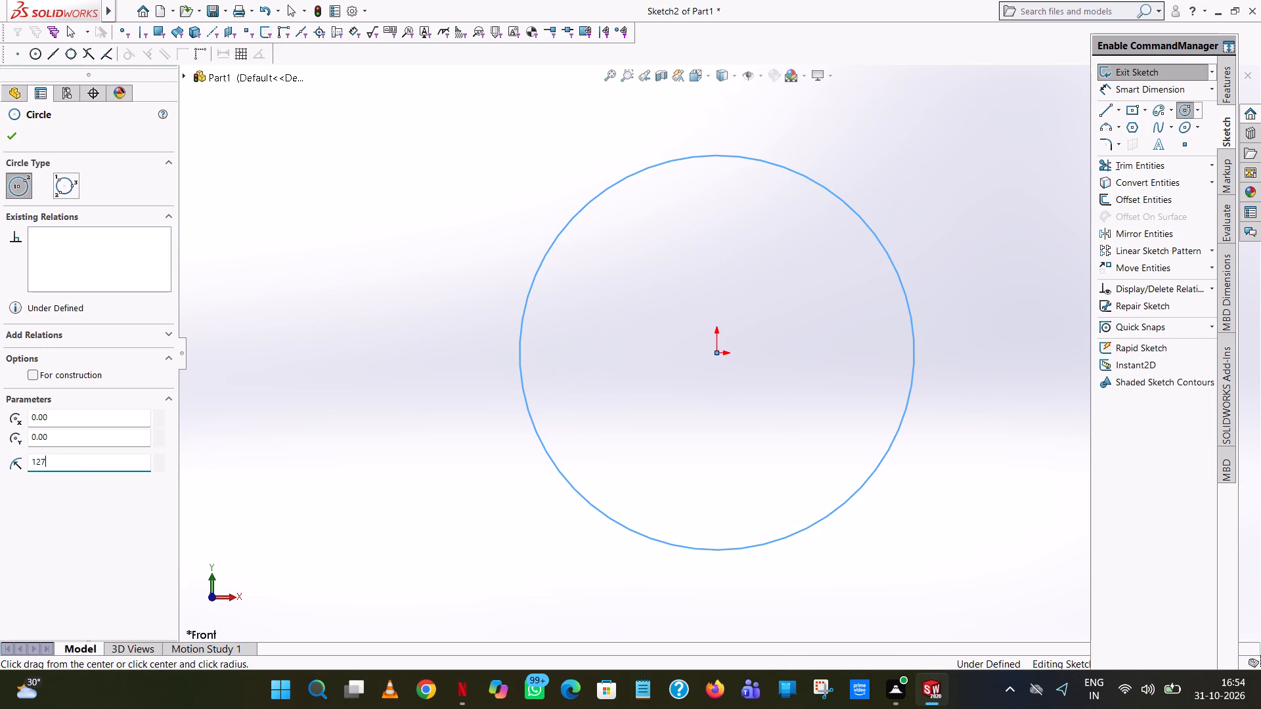
type("/2")
key("Return")
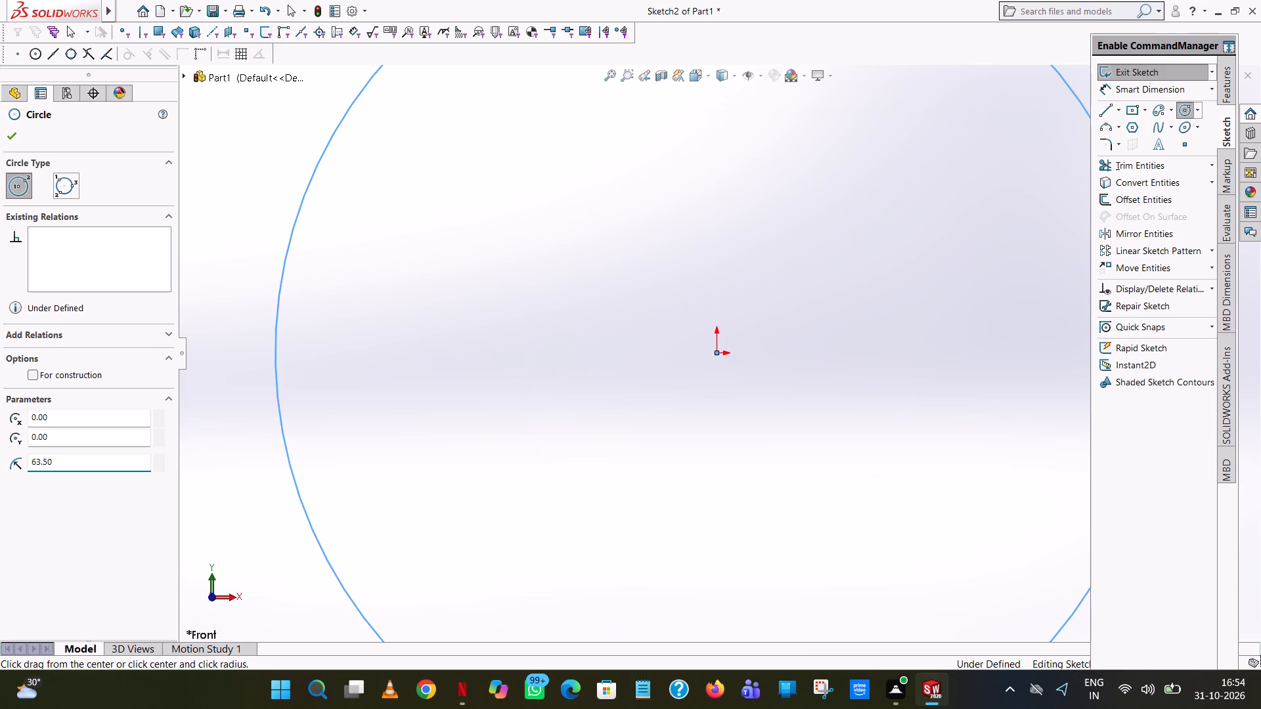
scroll(711, 156, "up", 9)
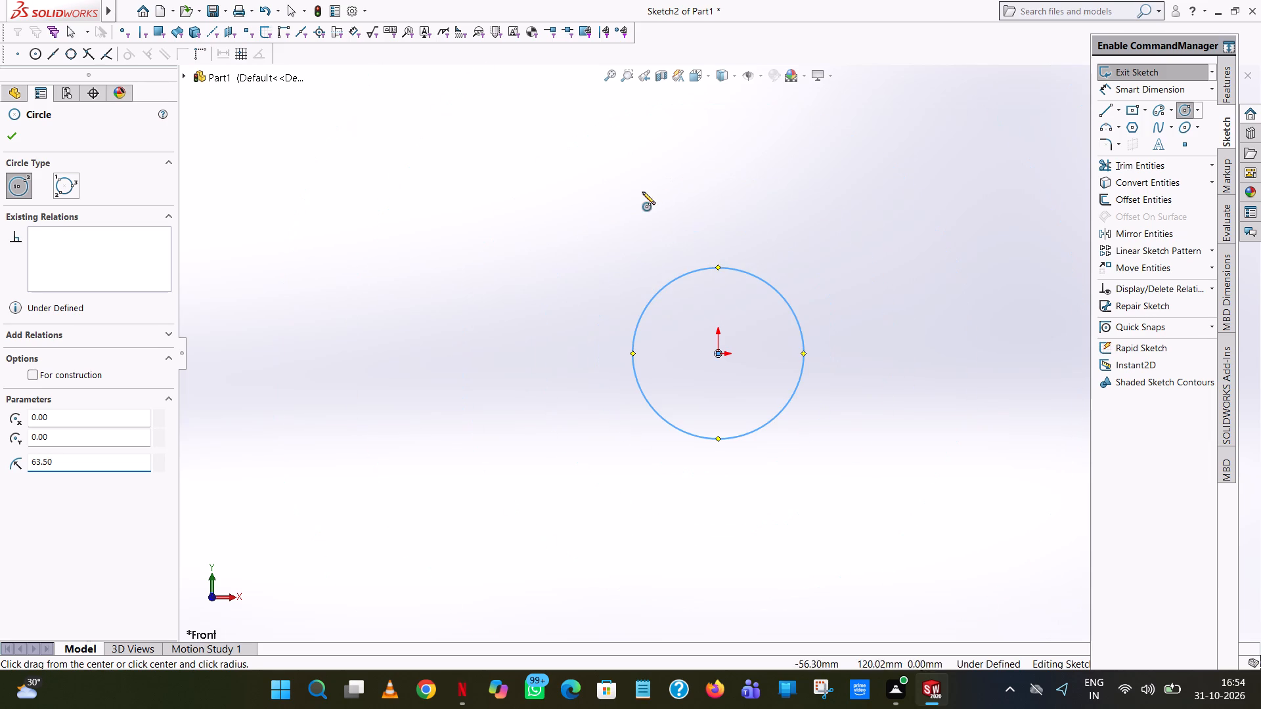
right_click(642, 192)
left_click(656, 197)
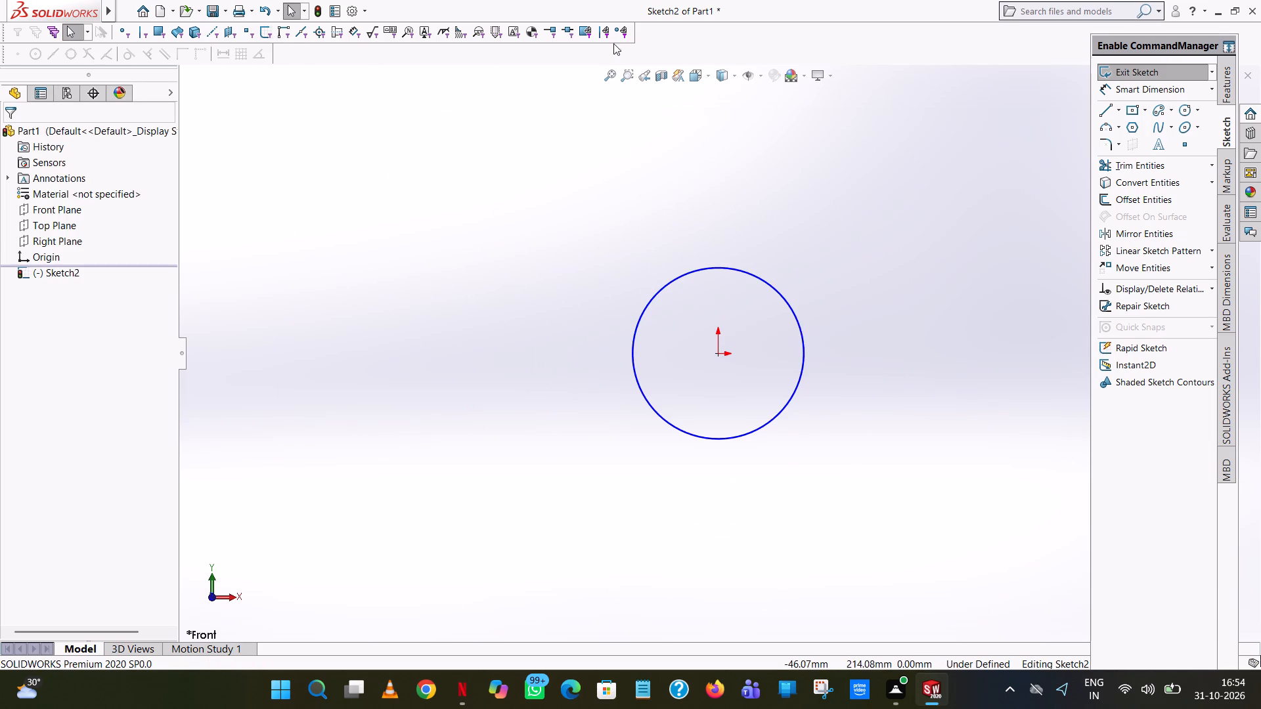
Add a diameter dimension to the circle, placed outside it on the +X side.
left_click(1154, 95)
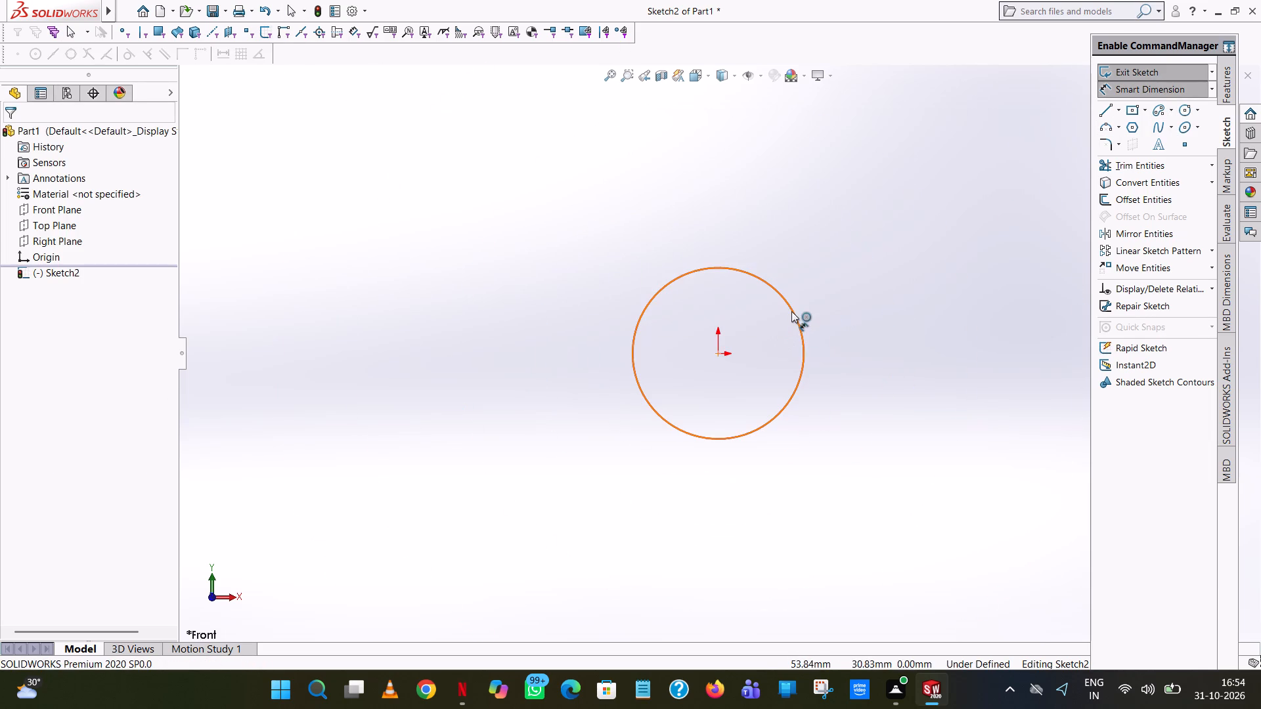
left_click(791, 311)
left_click(906, 298)
left_click(847, 280)
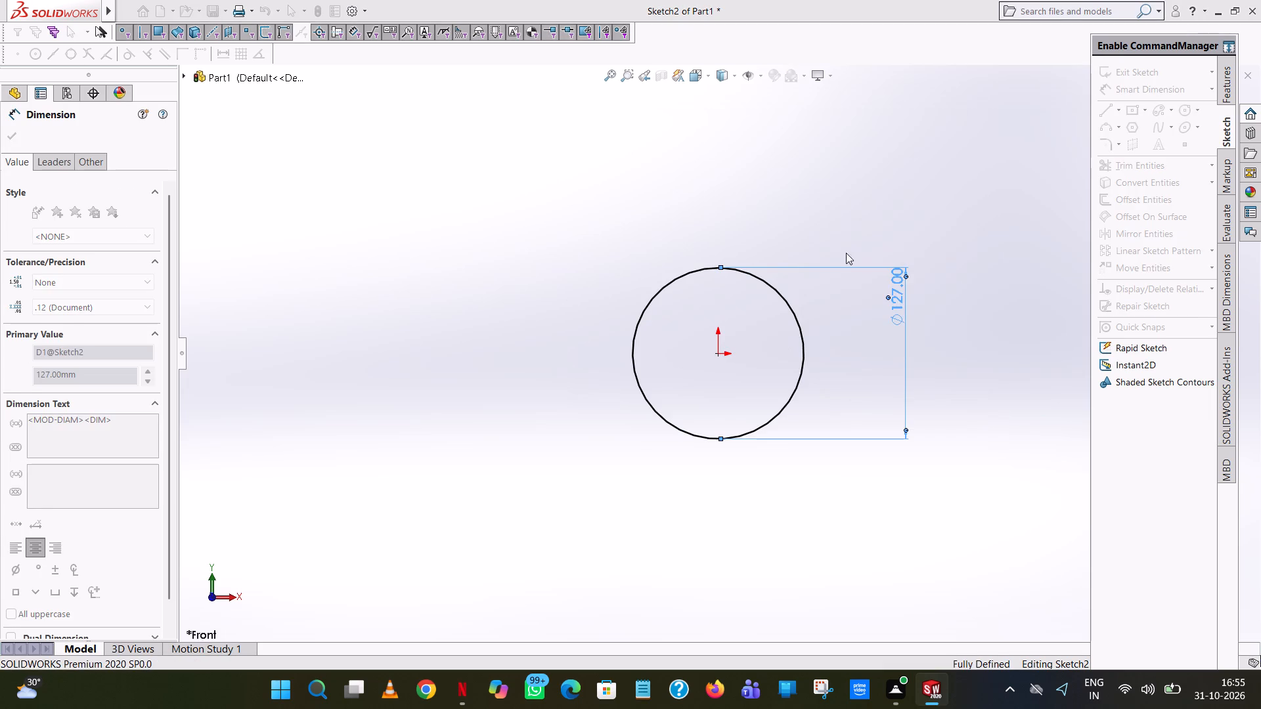
left_click(862, 185)
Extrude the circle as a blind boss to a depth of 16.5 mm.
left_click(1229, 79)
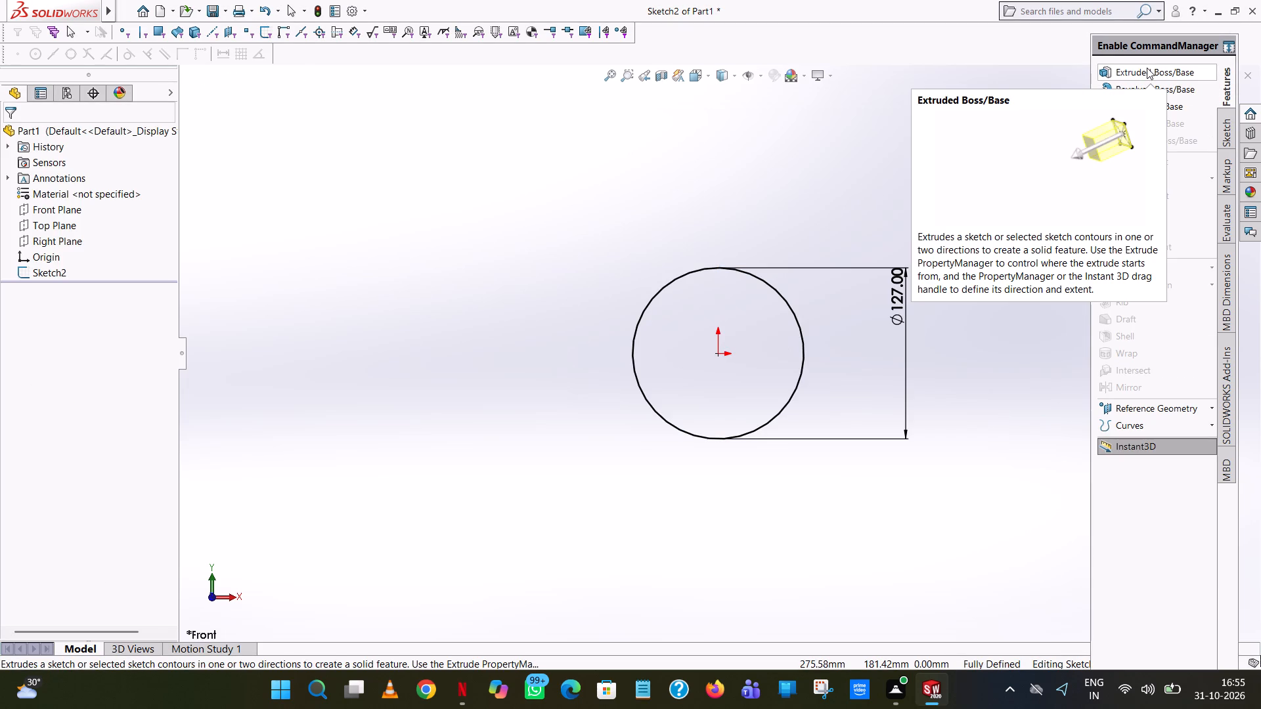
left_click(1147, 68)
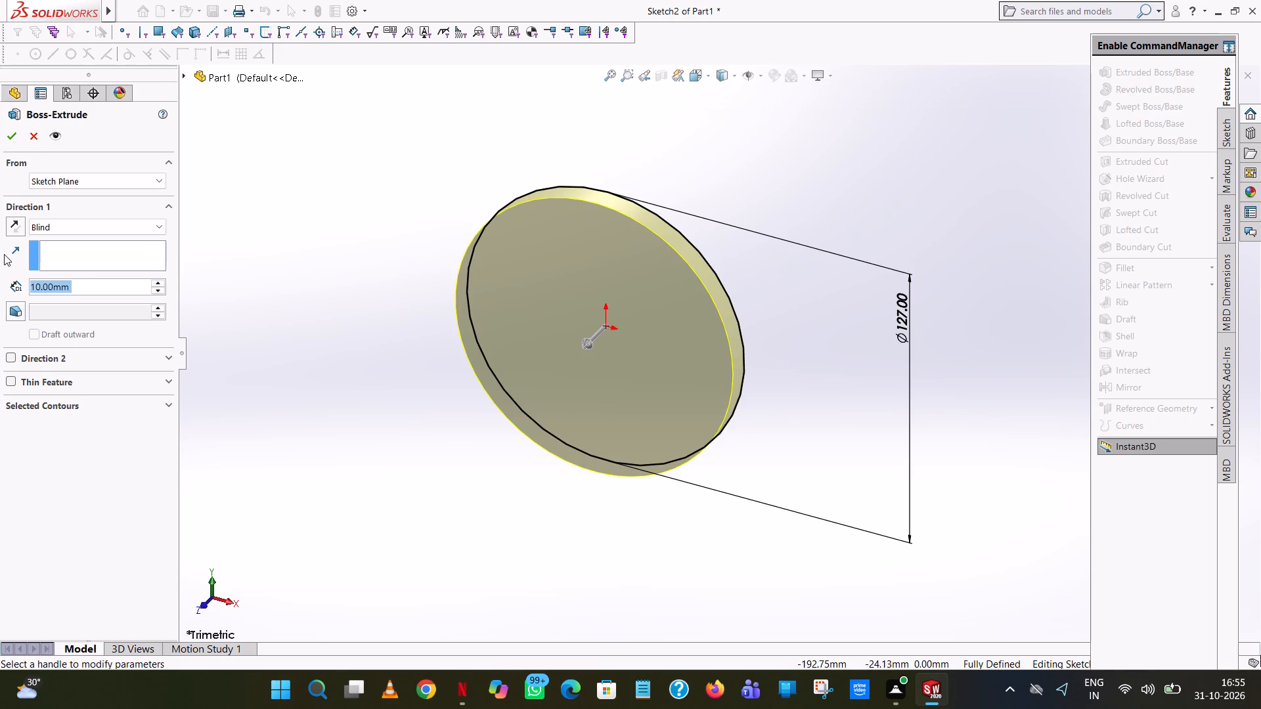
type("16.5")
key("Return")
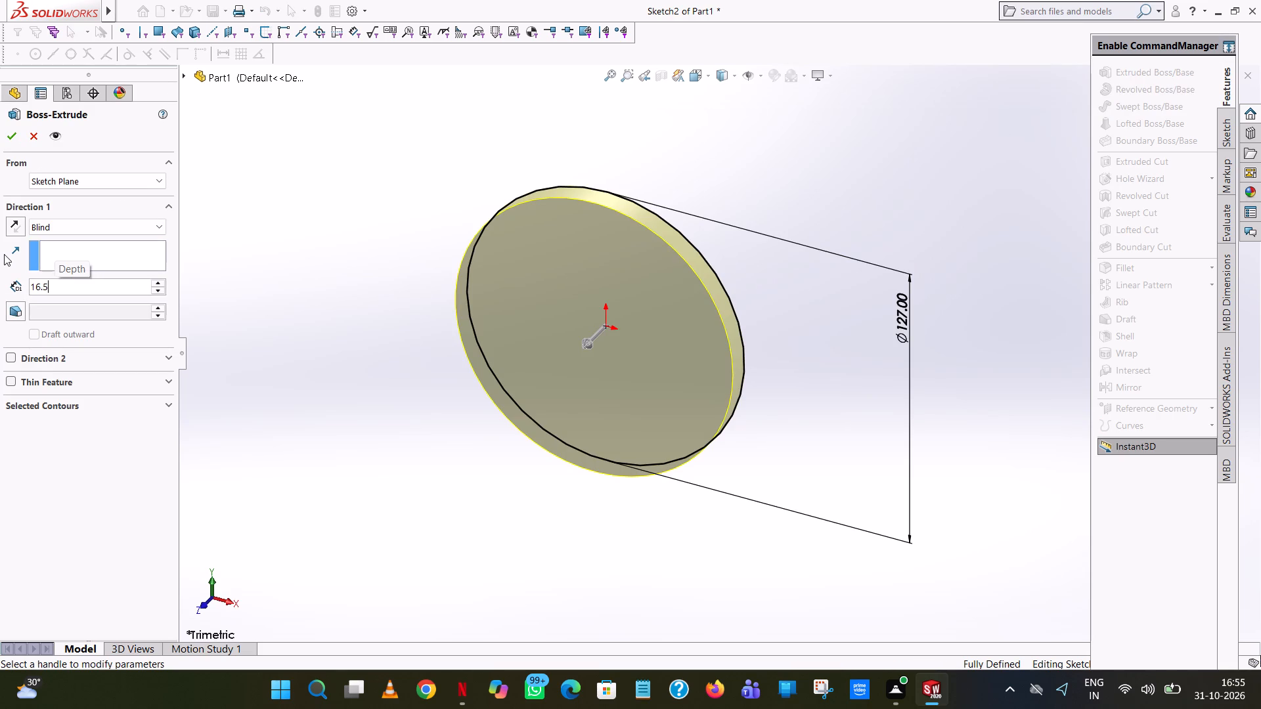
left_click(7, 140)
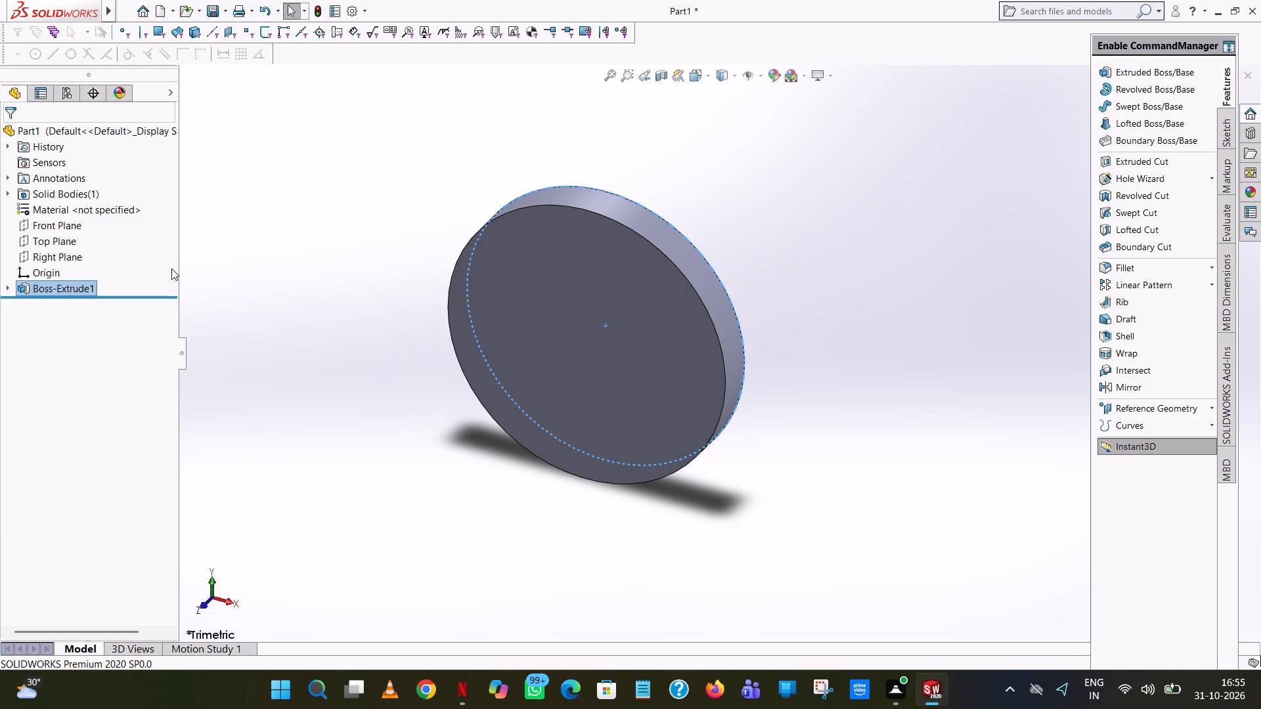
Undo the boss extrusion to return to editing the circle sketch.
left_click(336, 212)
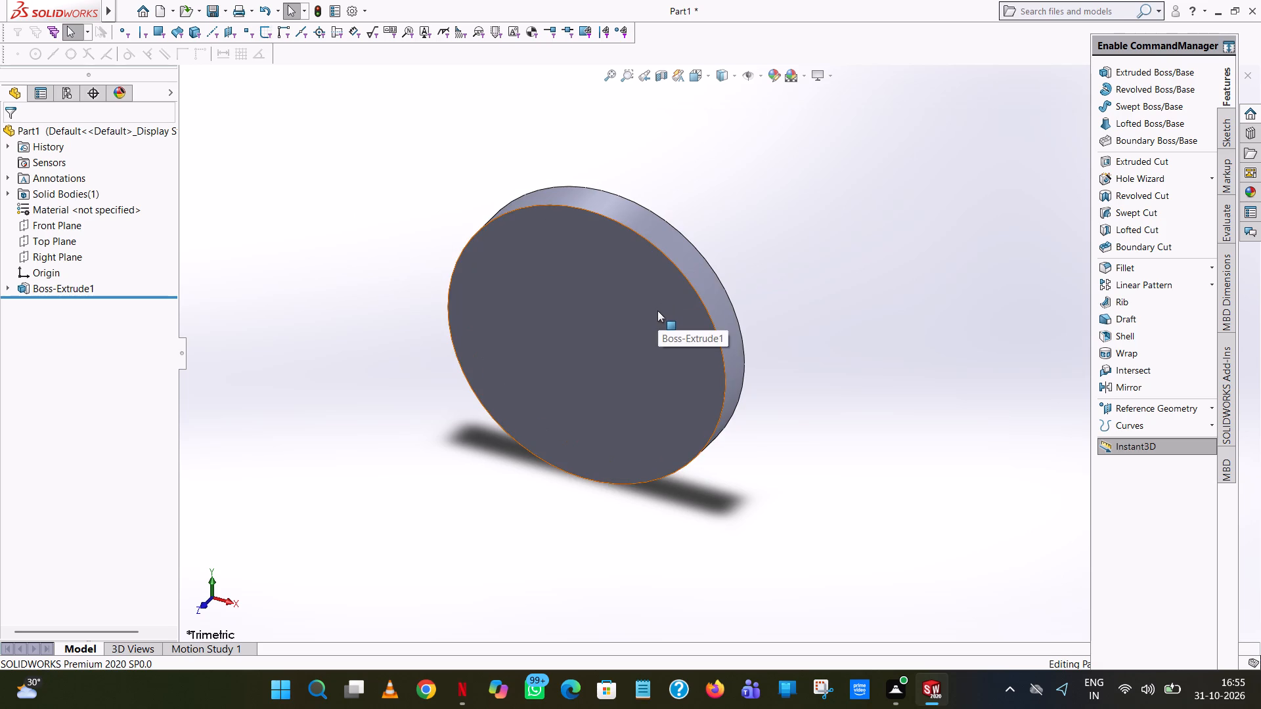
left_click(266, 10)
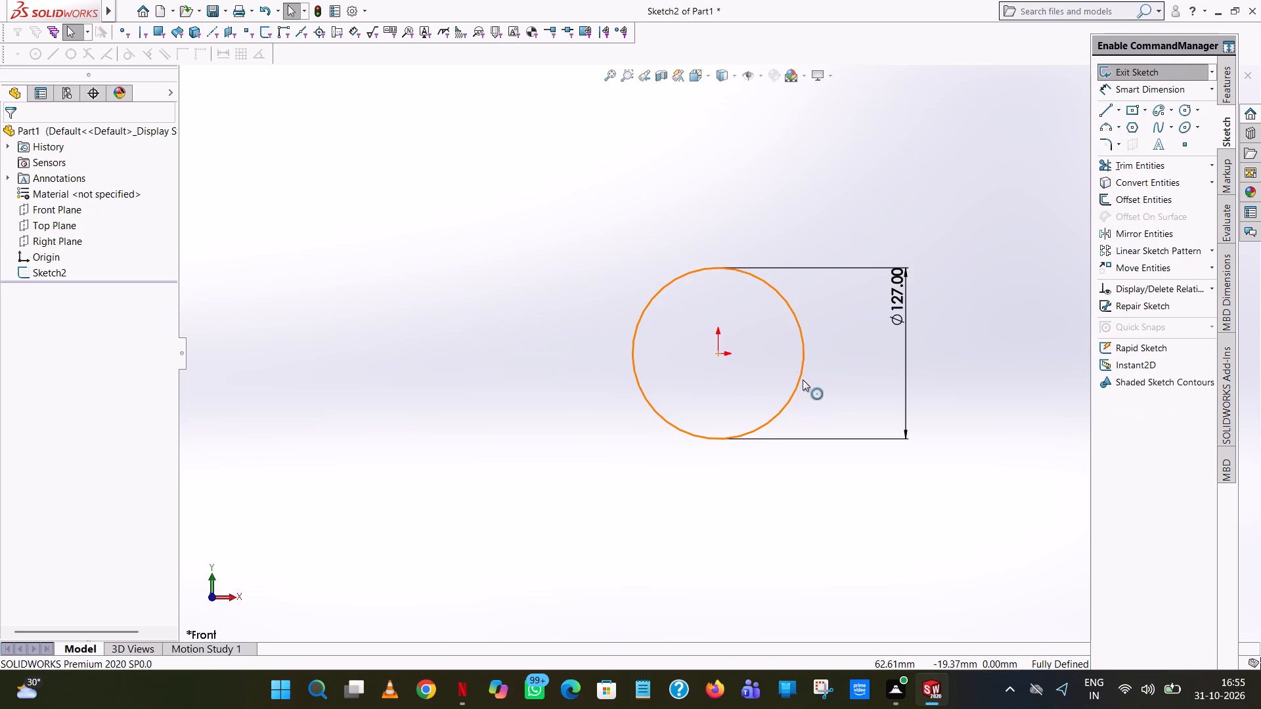
Sketch a horizontal line from the origin toward +X with its length set to 85.3/2 (42.65 mm).
scroll(765, 366, "down", 4)
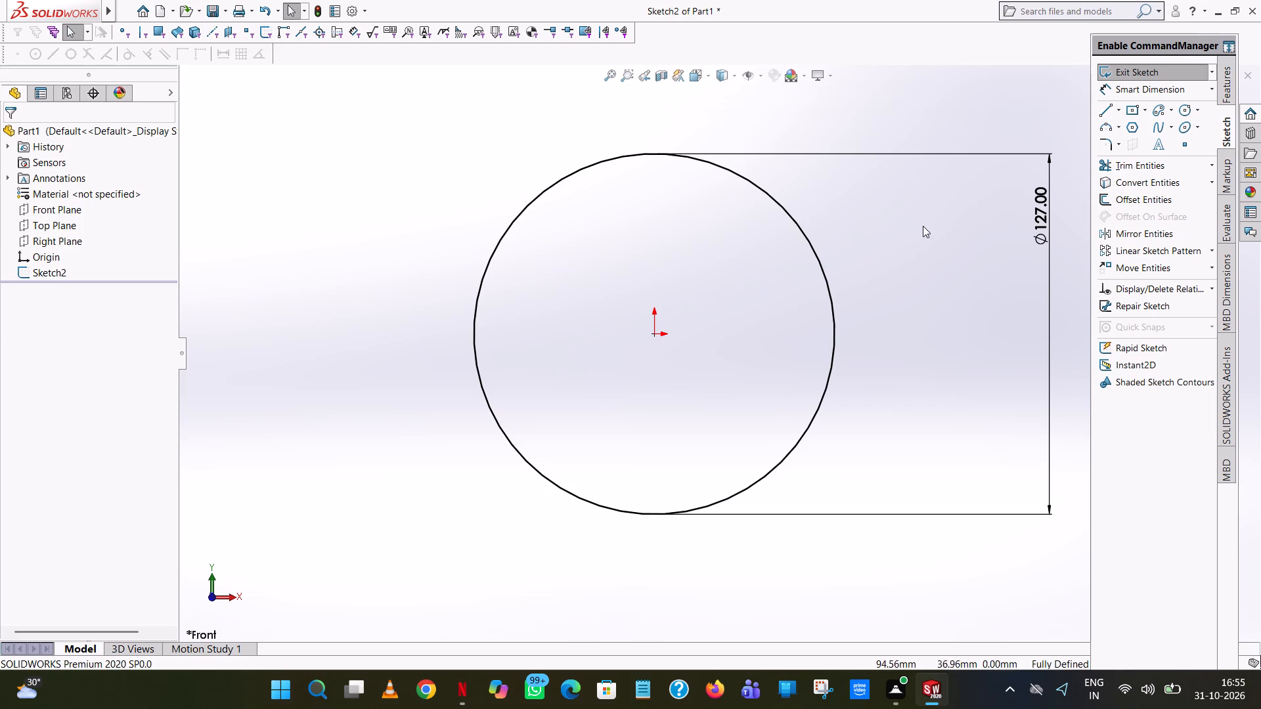
left_click(1100, 112)
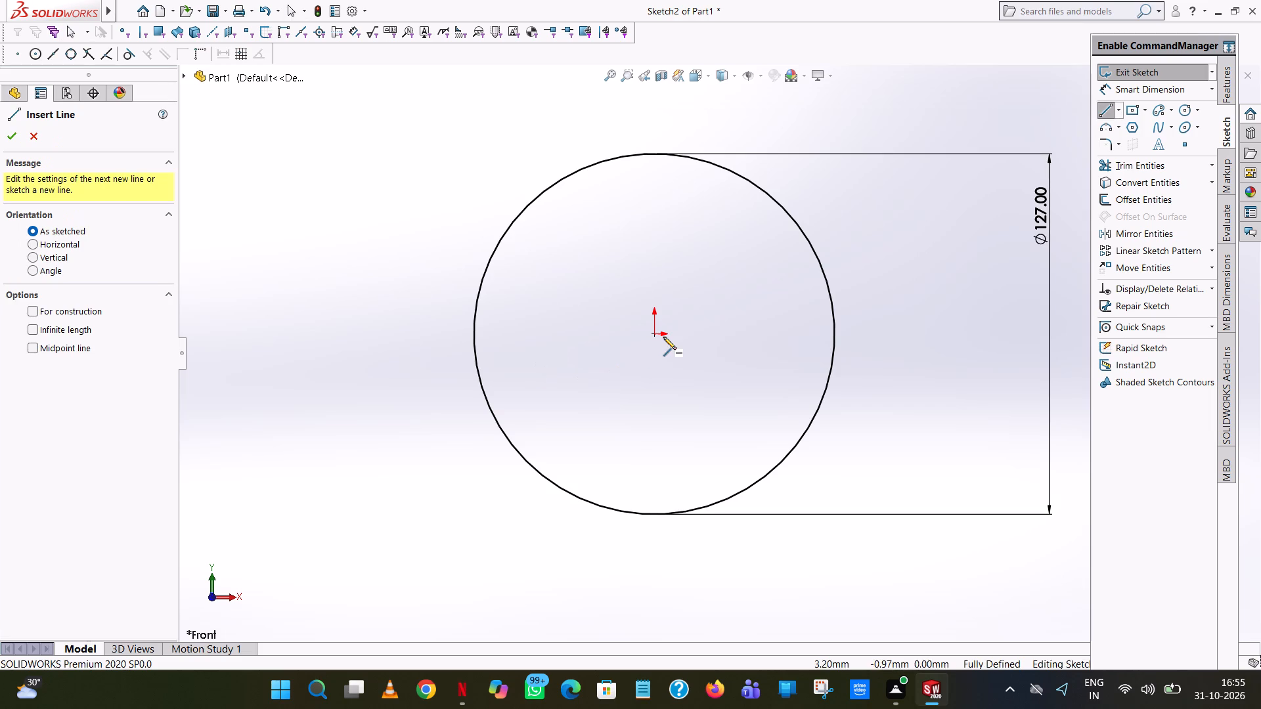
left_click(656, 334)
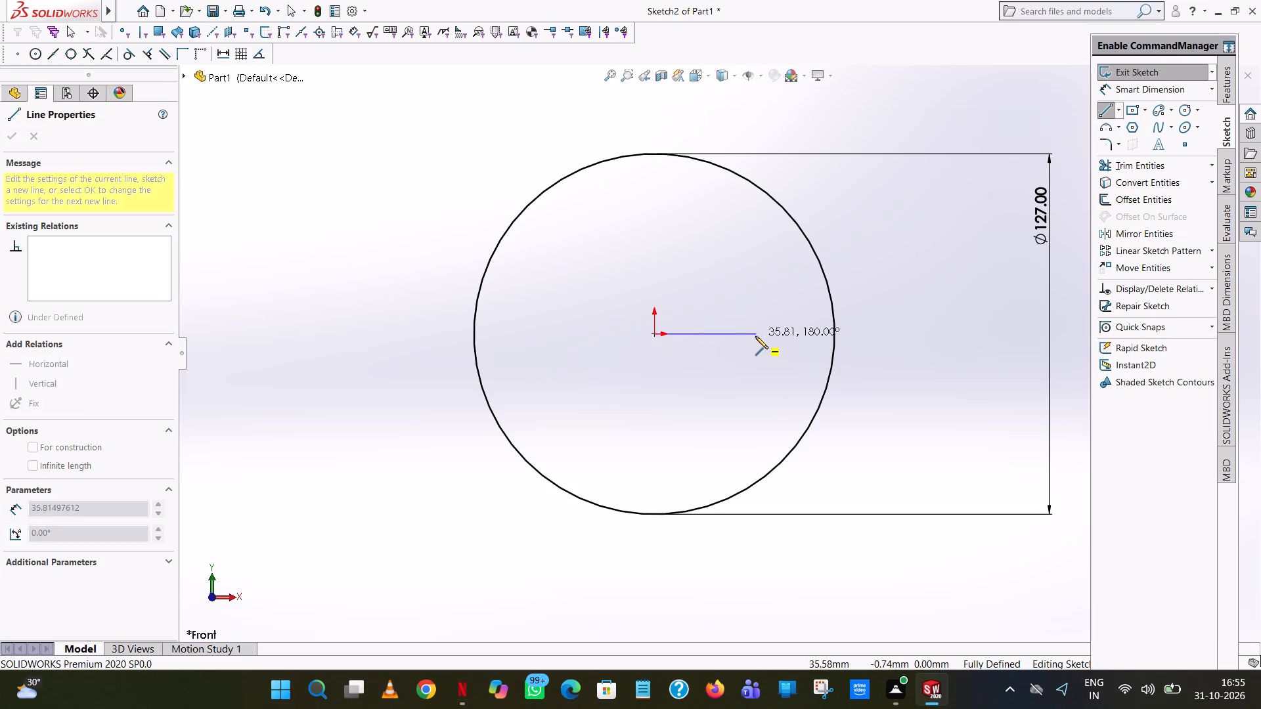
left_click(755, 336)
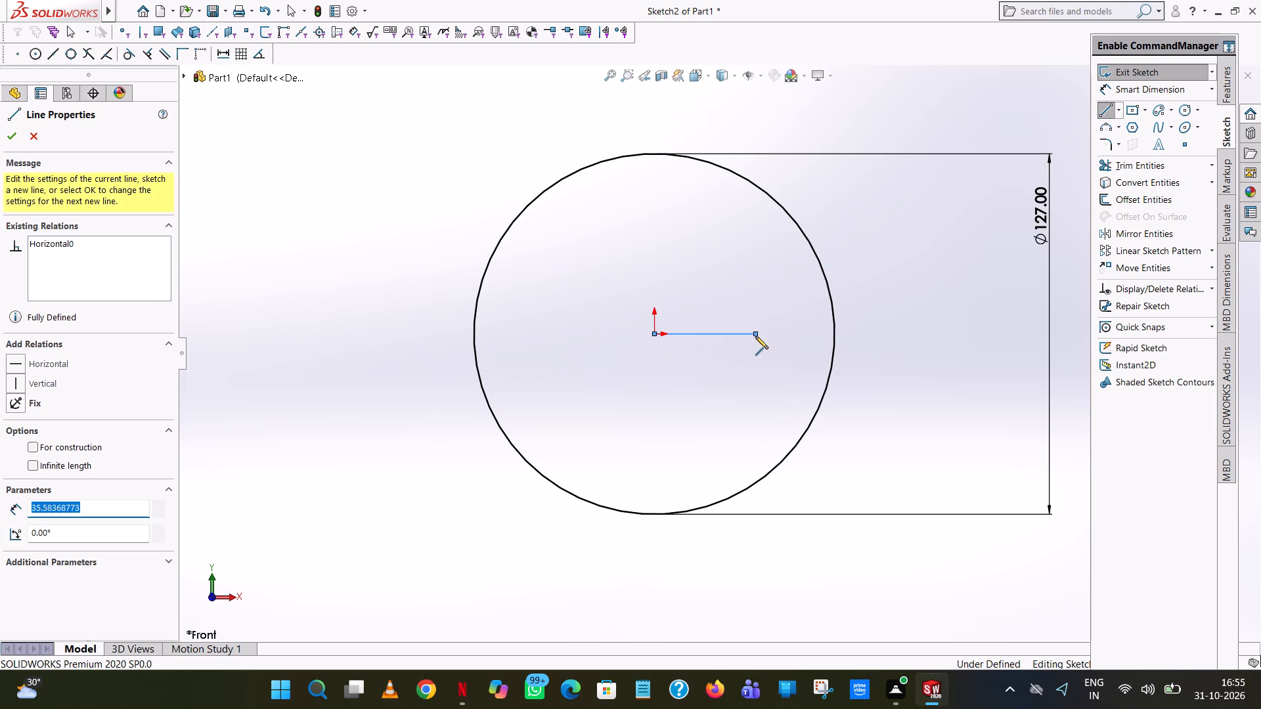
type("85.3")
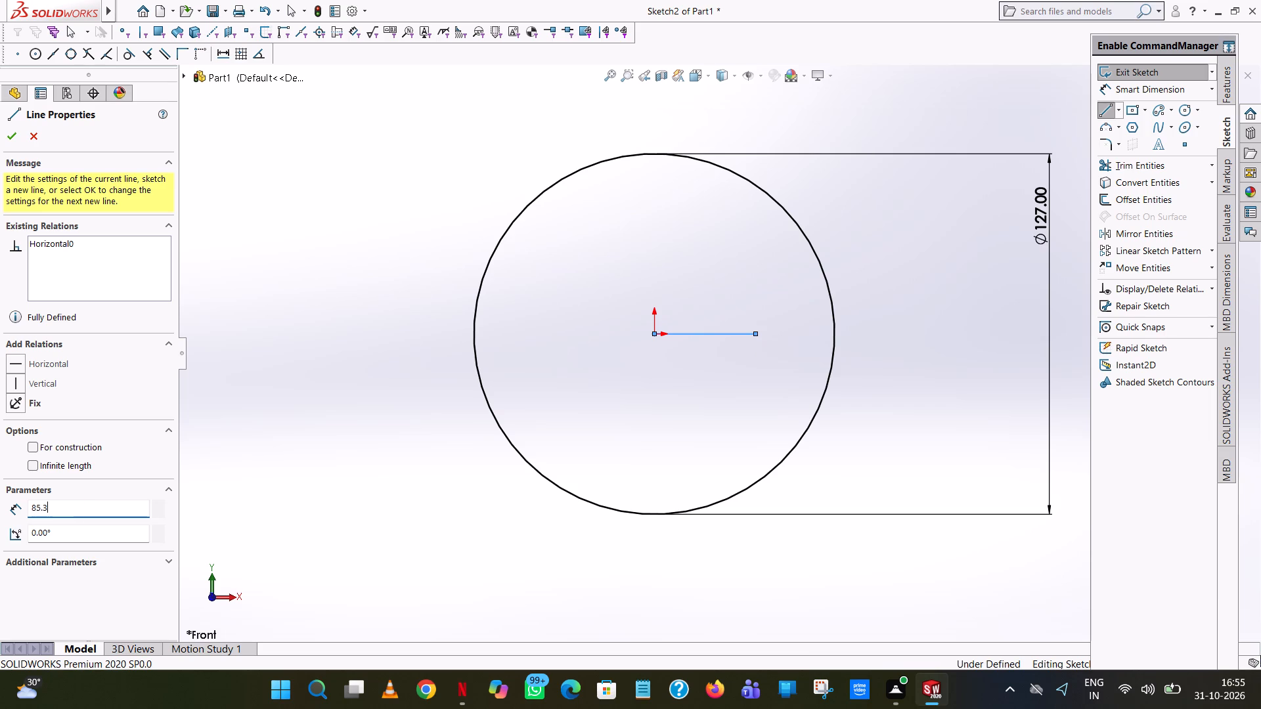
type("/2")
key("Return")
Continue with a vertical line downward from the horizontal line's outer end, with its length set to 85.3/2 (42.65 mm).
left_click(776, 446)
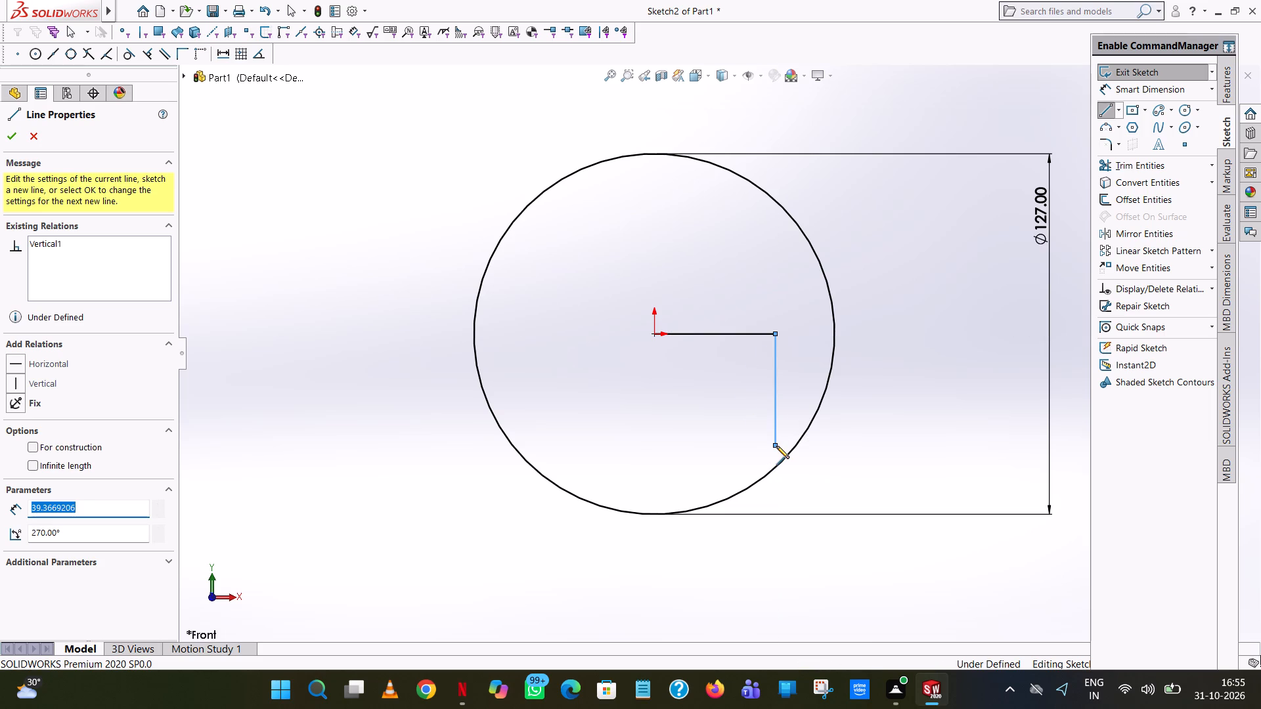
type("85.5/2")
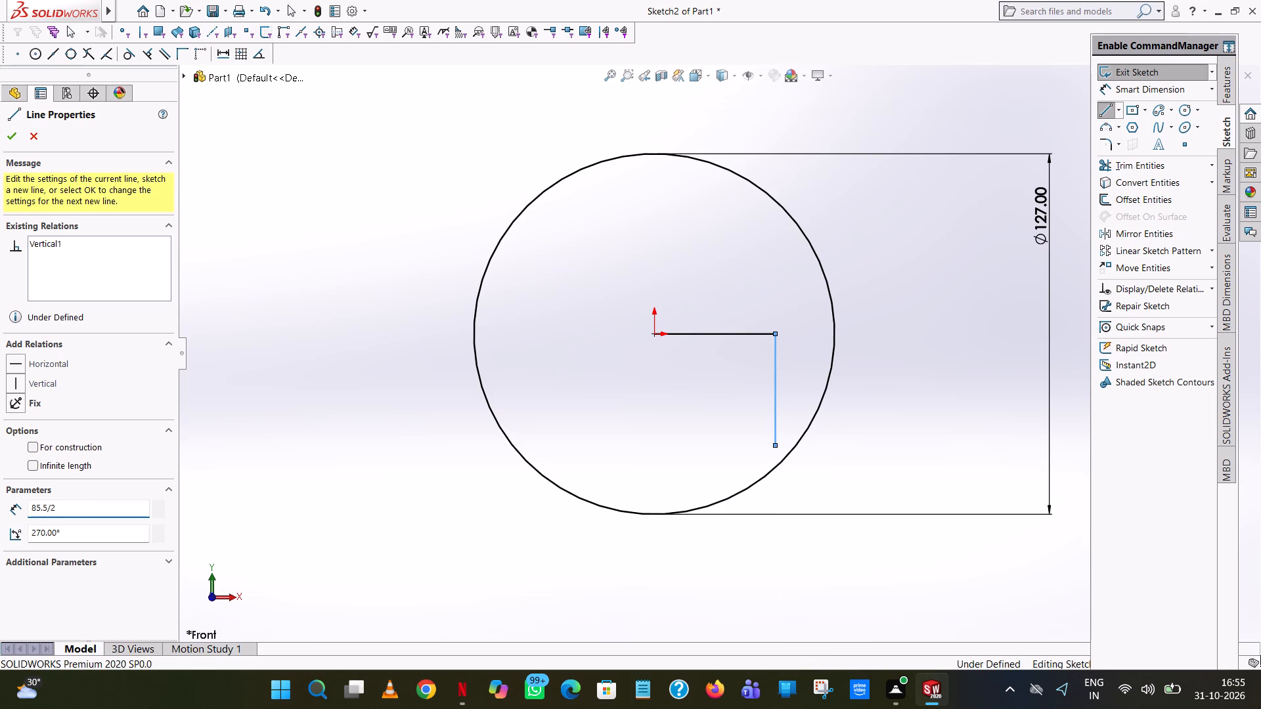
key("BackSpace")
key("BackSpace")
key("BackSpace")
key("3")
type("/2")
key("Return")
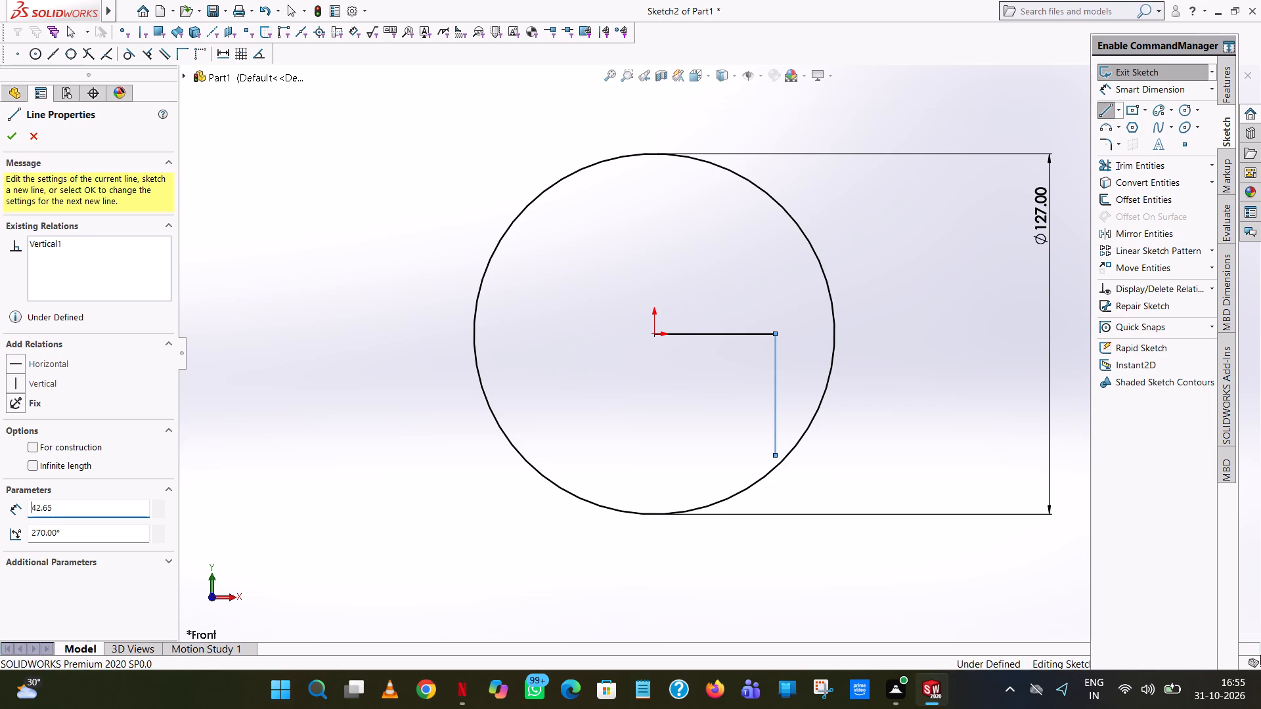
right_click(776, 446)
left_click(808, 453)
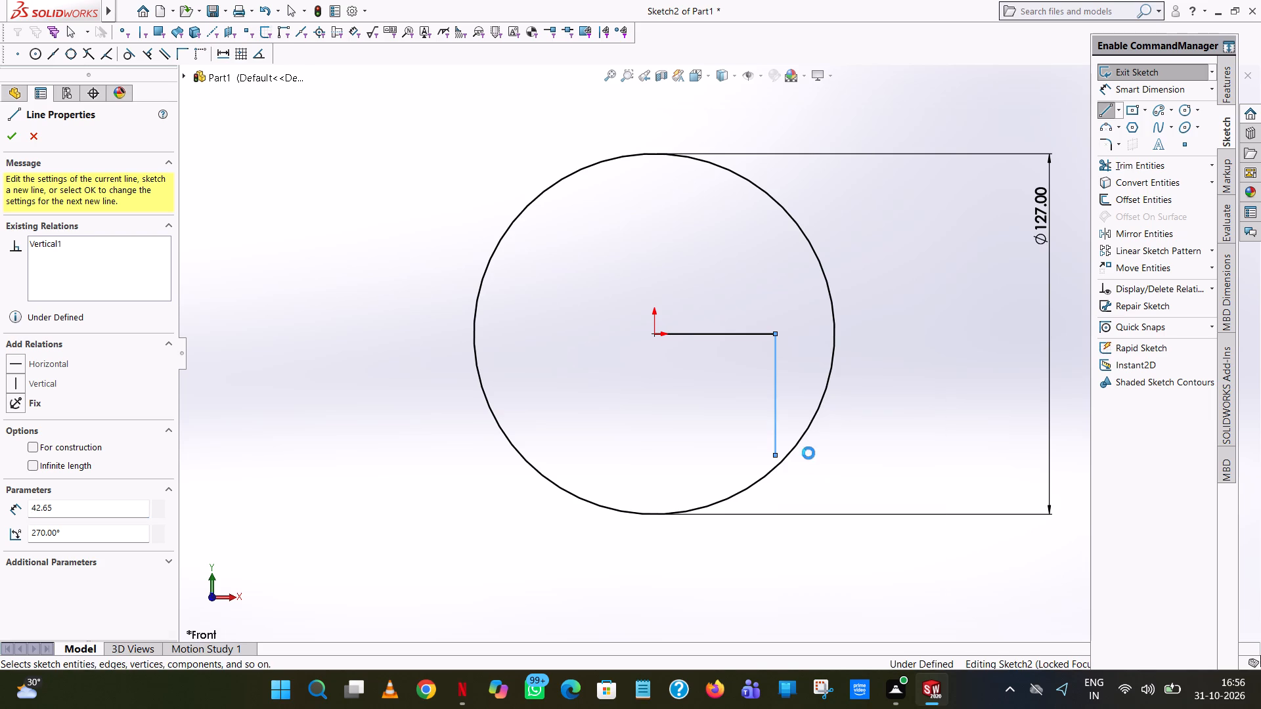
Sketch a vertical line upward from the horizontal line's outer end, with its length set to 85.3/2 (42.65 mm).
left_click(1105, 110)
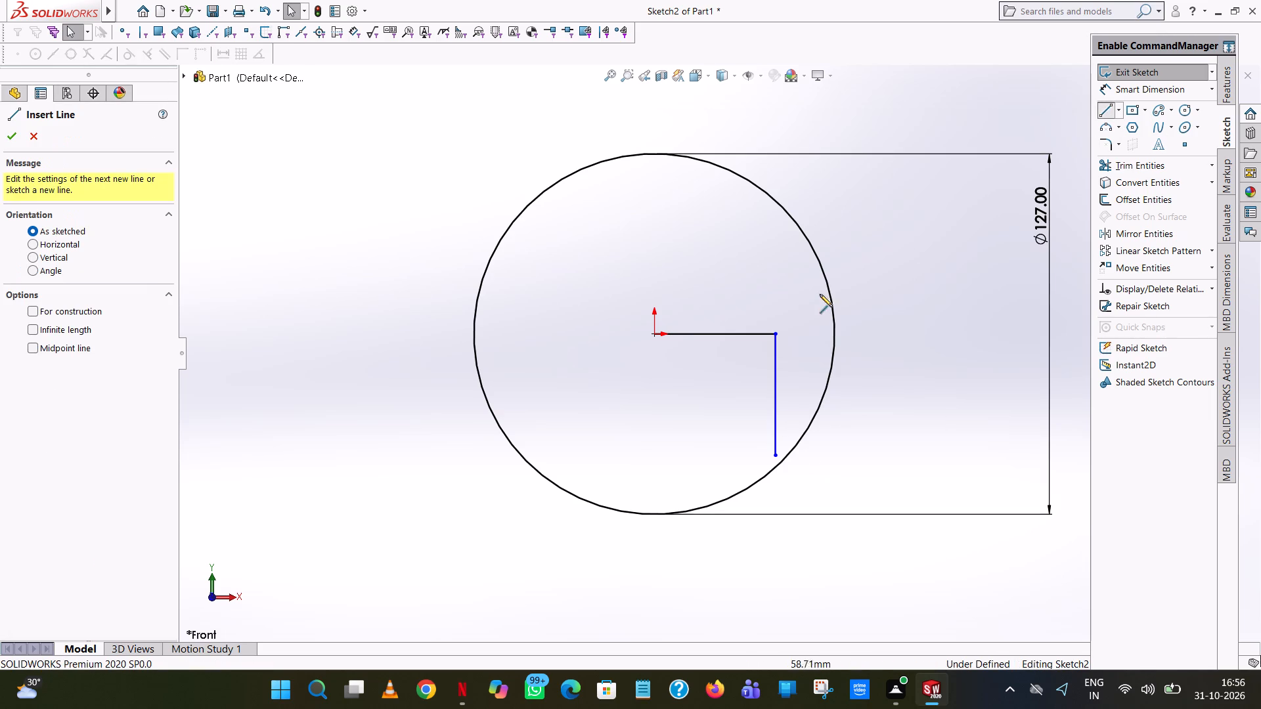
left_click(773, 333)
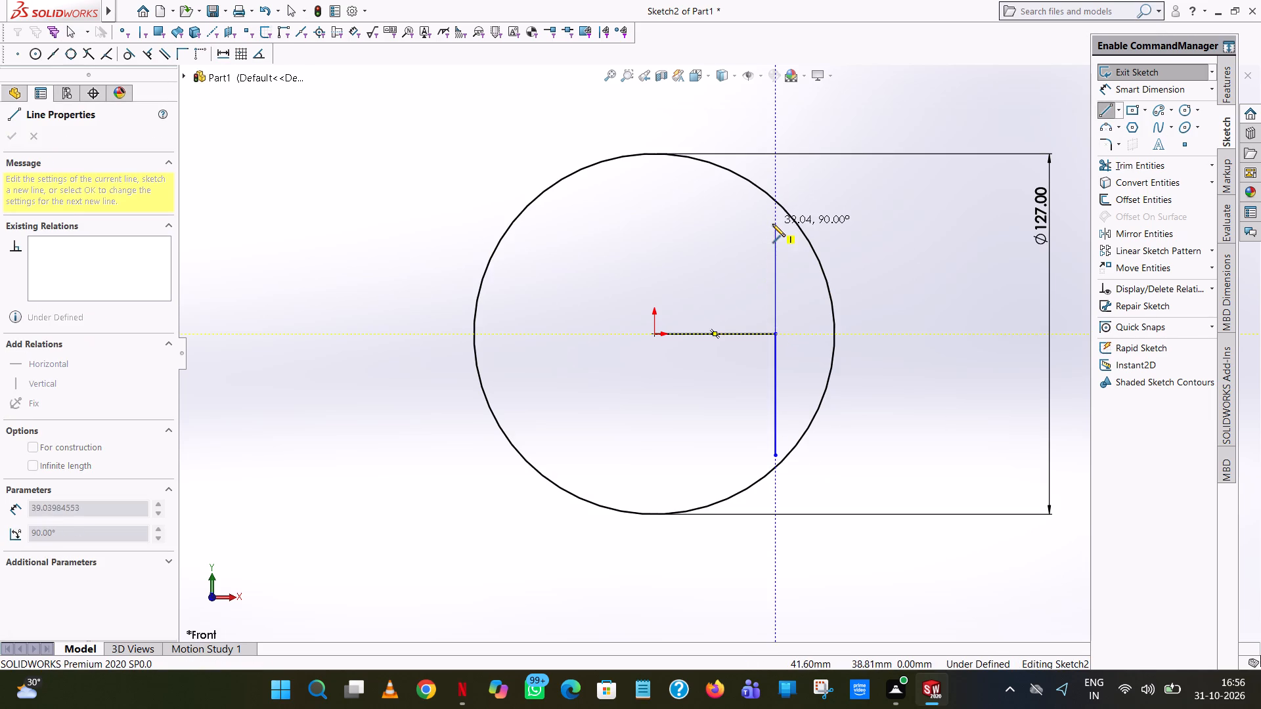
left_click(774, 228)
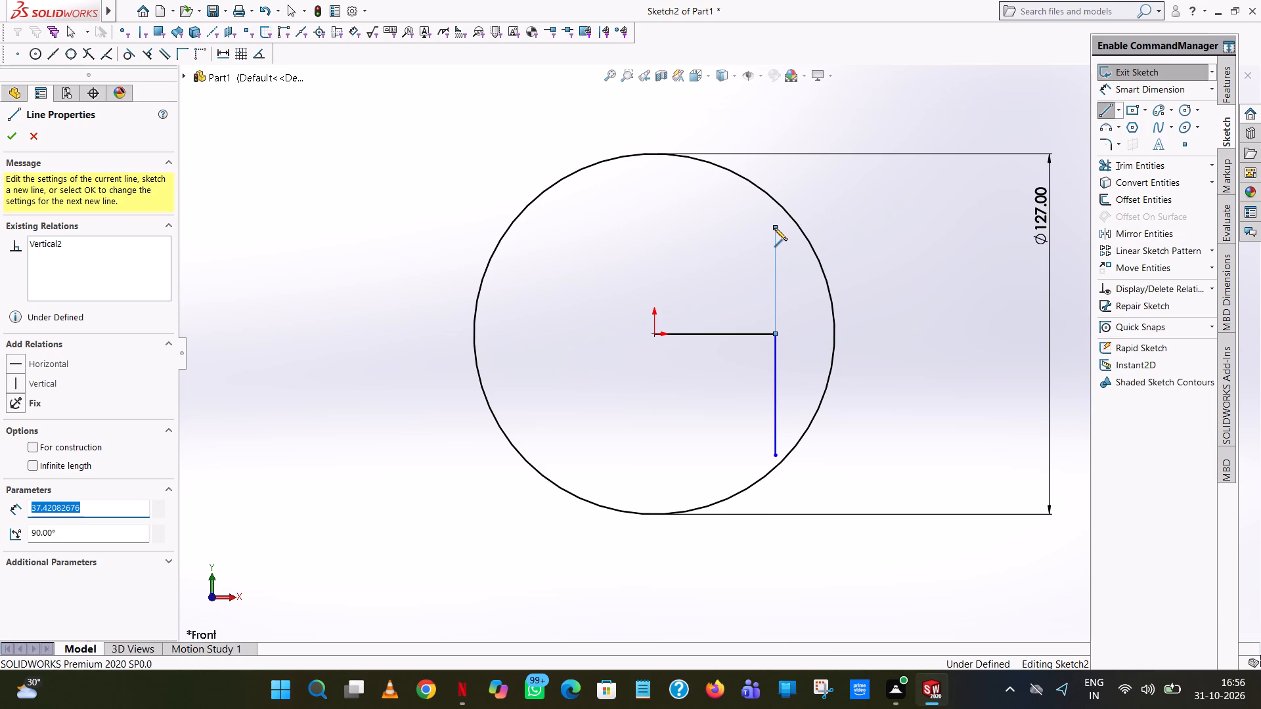
type("85.3/2")
key("Return")
right_click(774, 228)
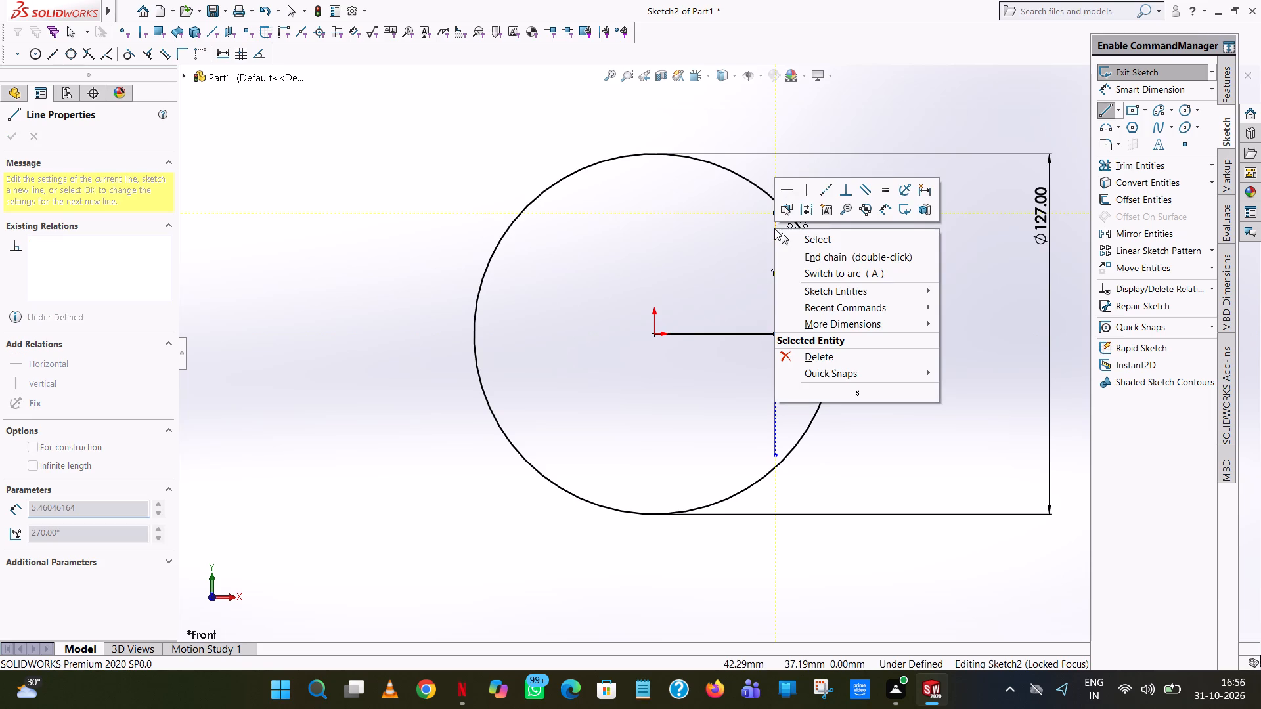
left_click(831, 238)
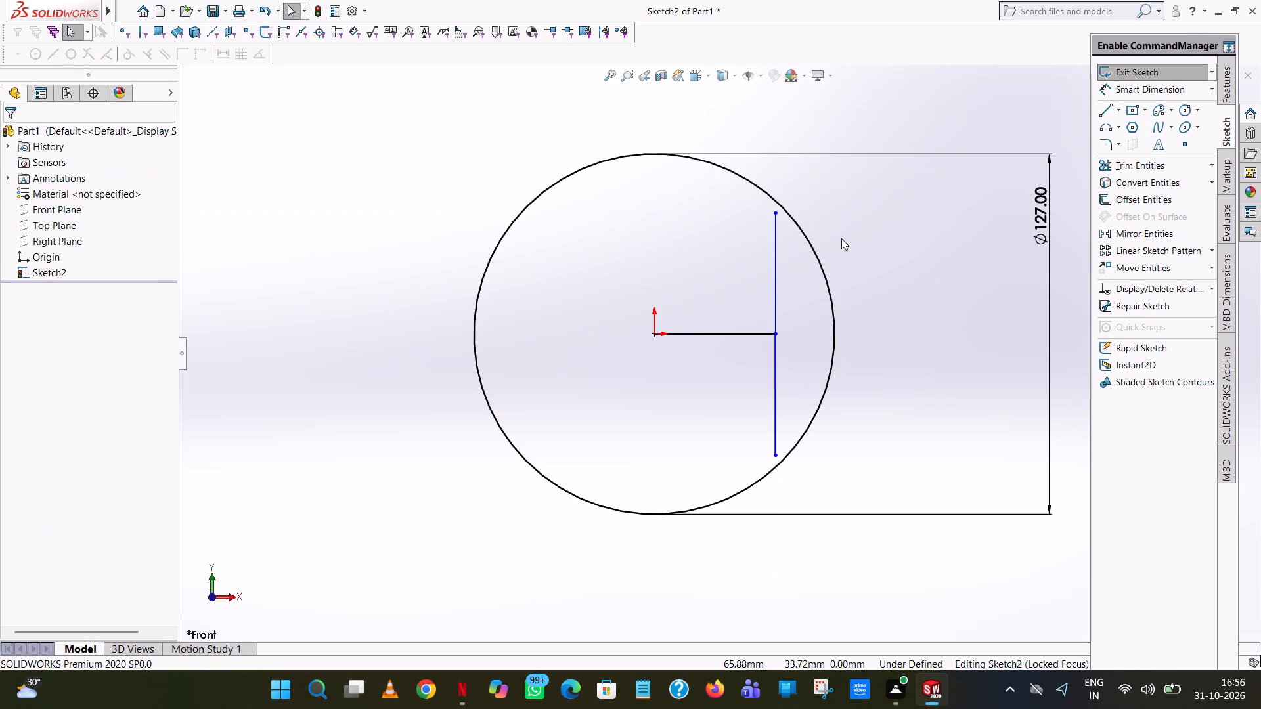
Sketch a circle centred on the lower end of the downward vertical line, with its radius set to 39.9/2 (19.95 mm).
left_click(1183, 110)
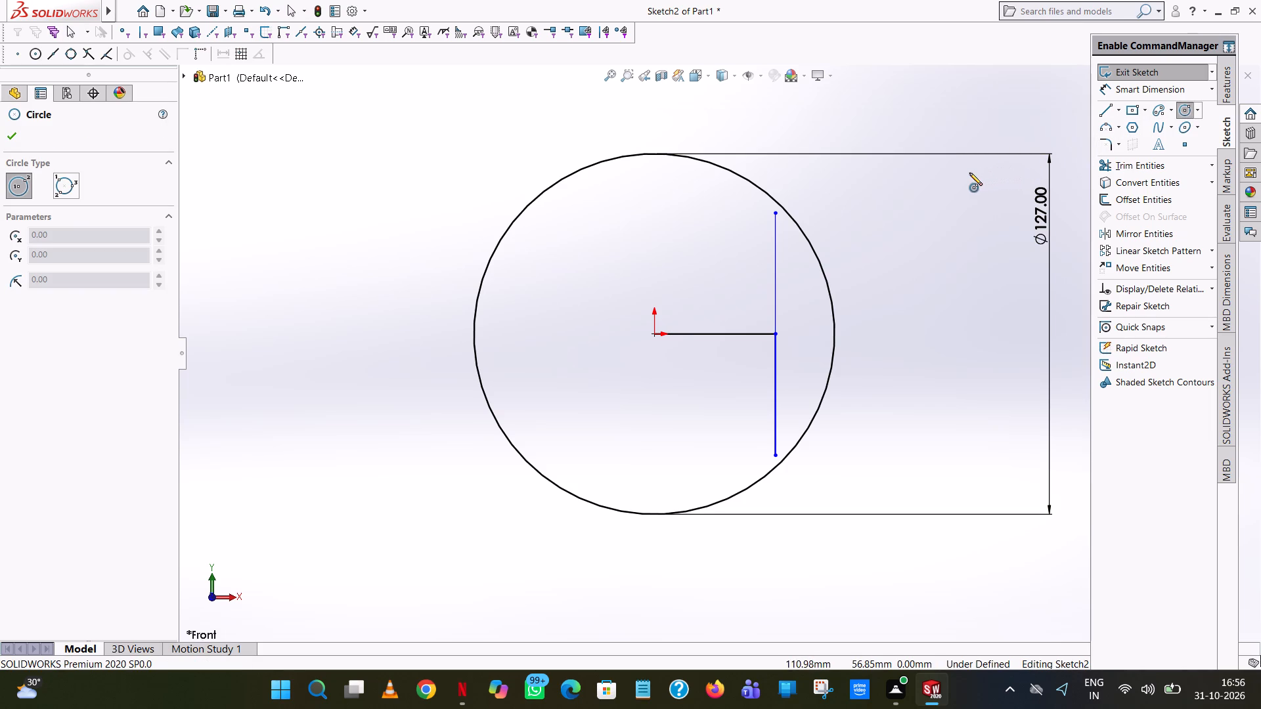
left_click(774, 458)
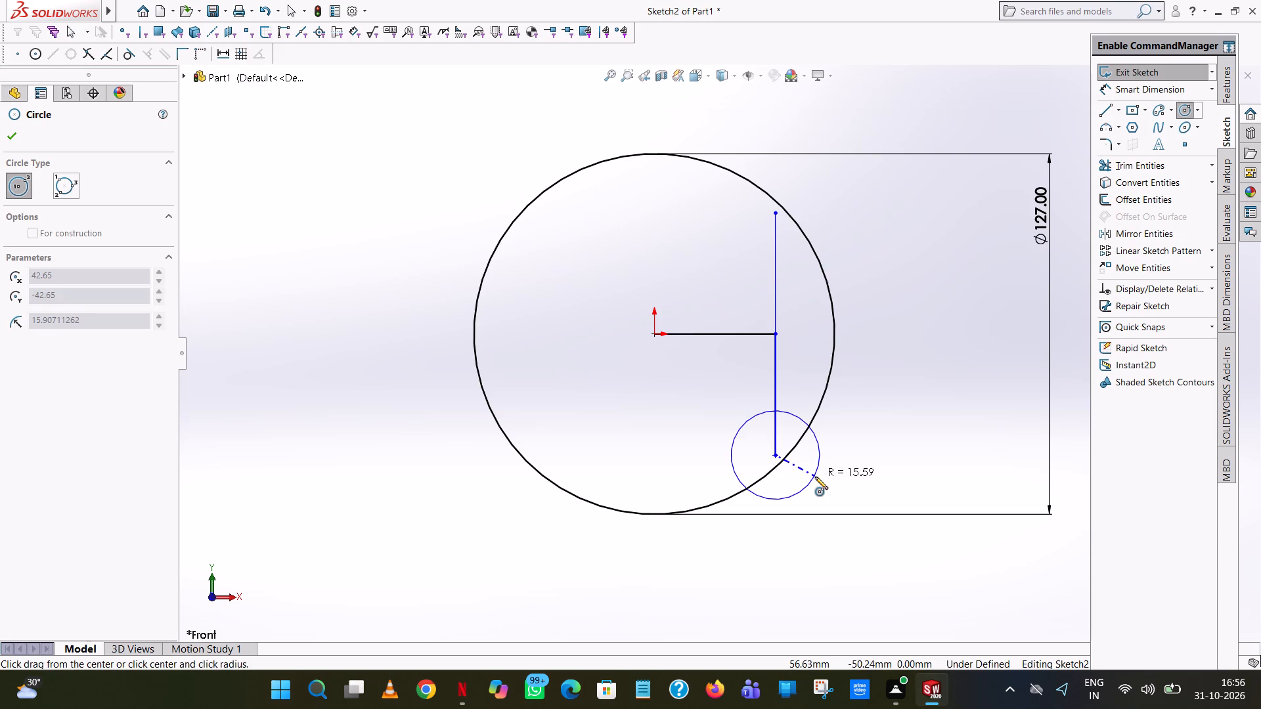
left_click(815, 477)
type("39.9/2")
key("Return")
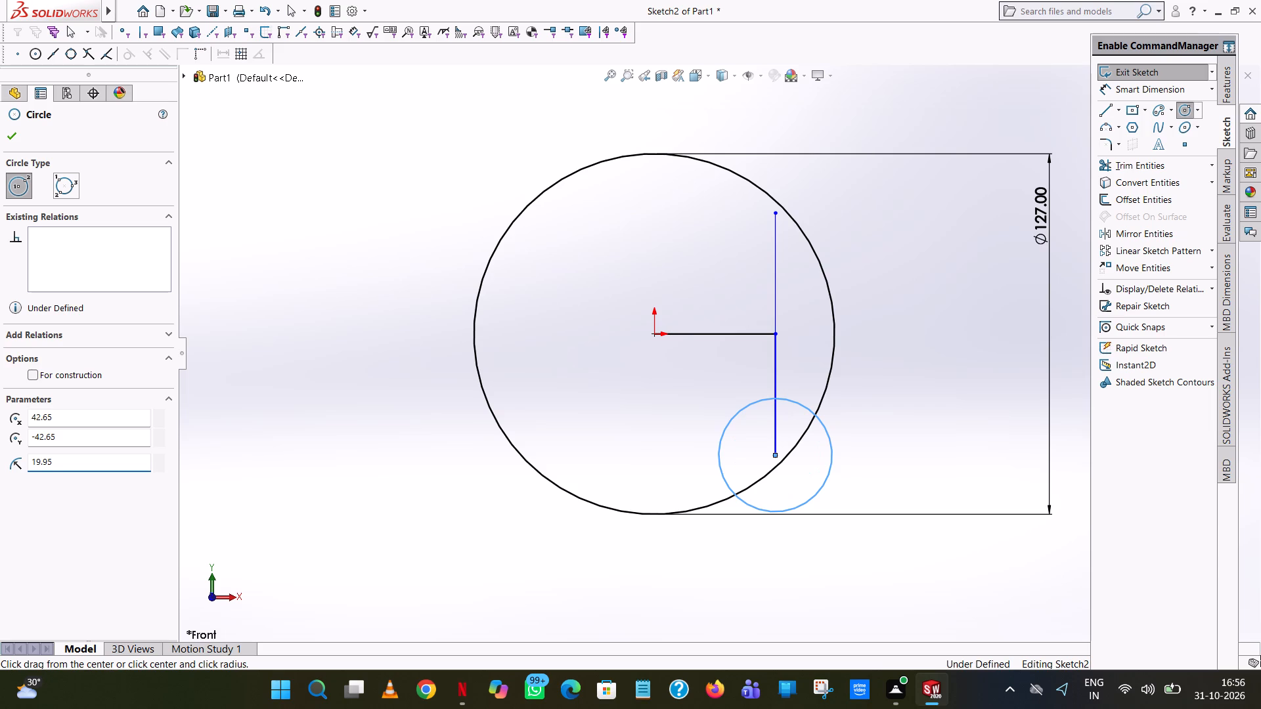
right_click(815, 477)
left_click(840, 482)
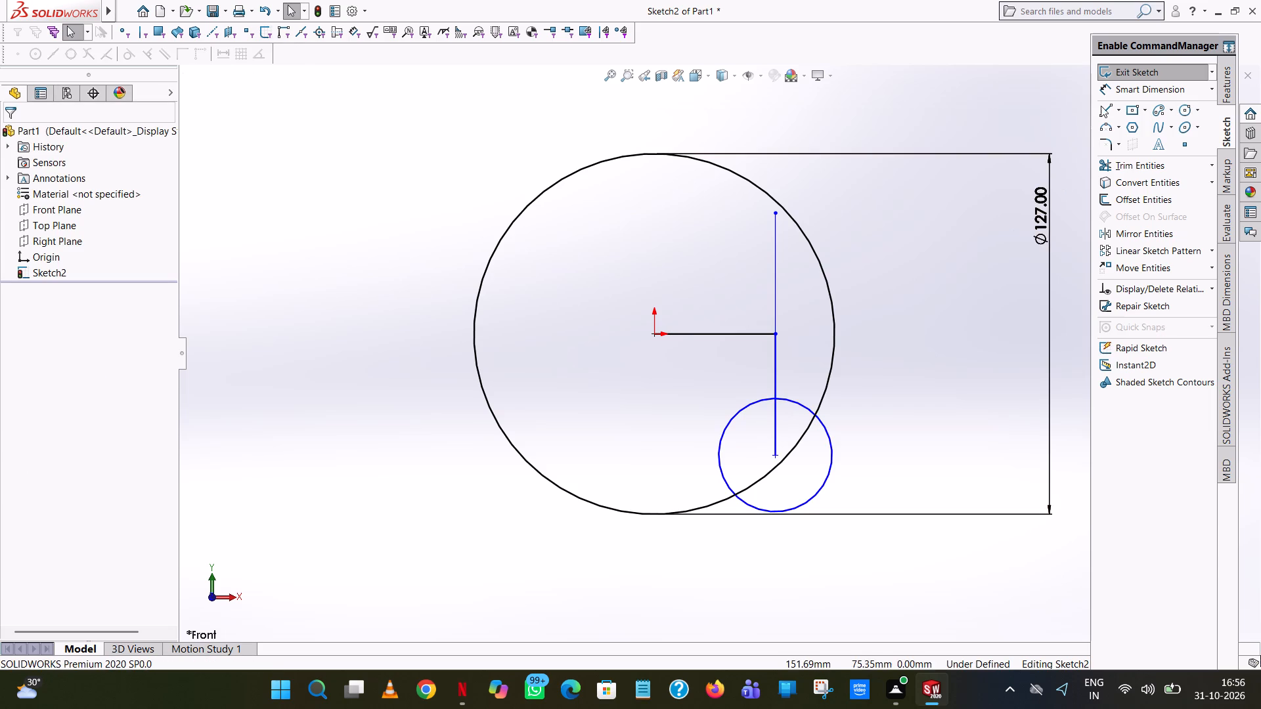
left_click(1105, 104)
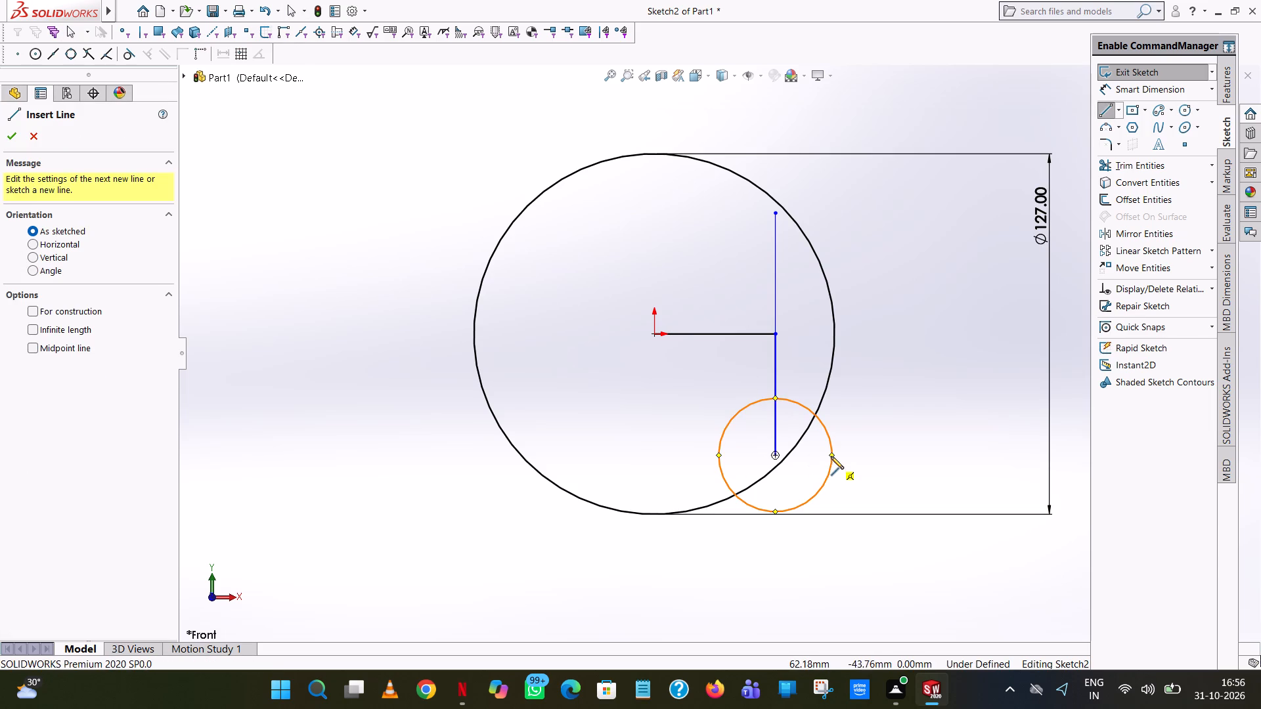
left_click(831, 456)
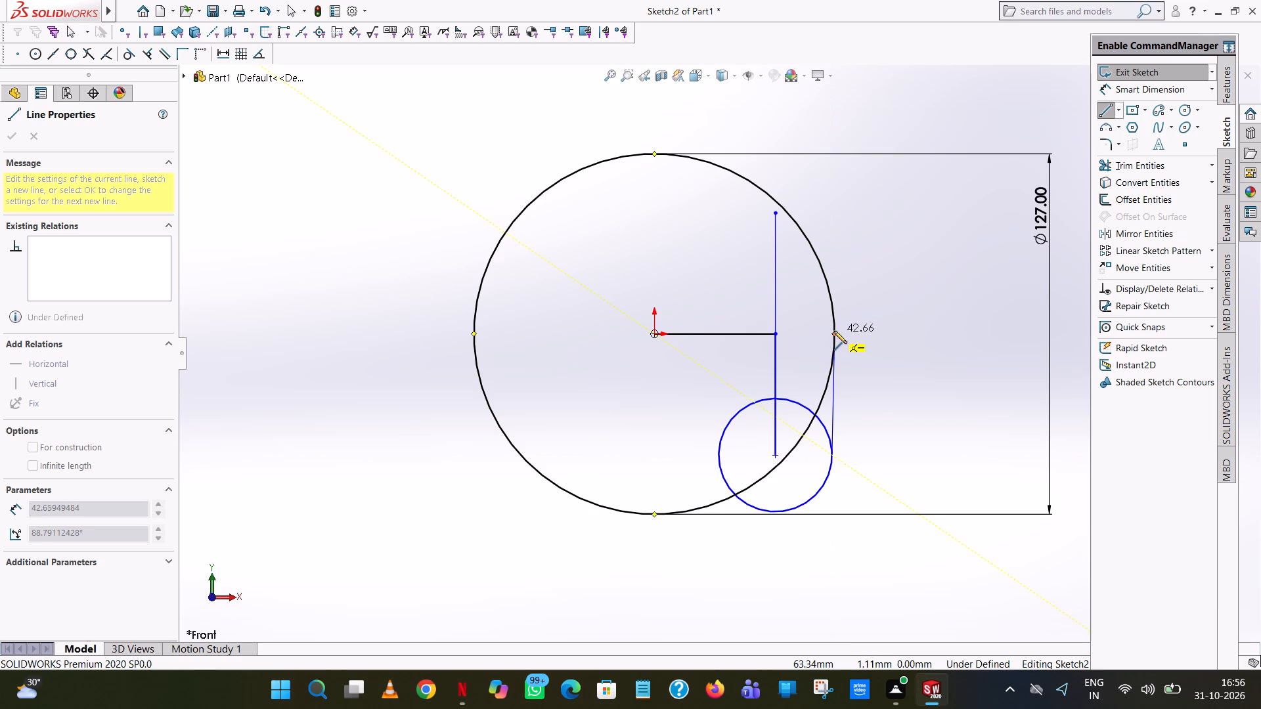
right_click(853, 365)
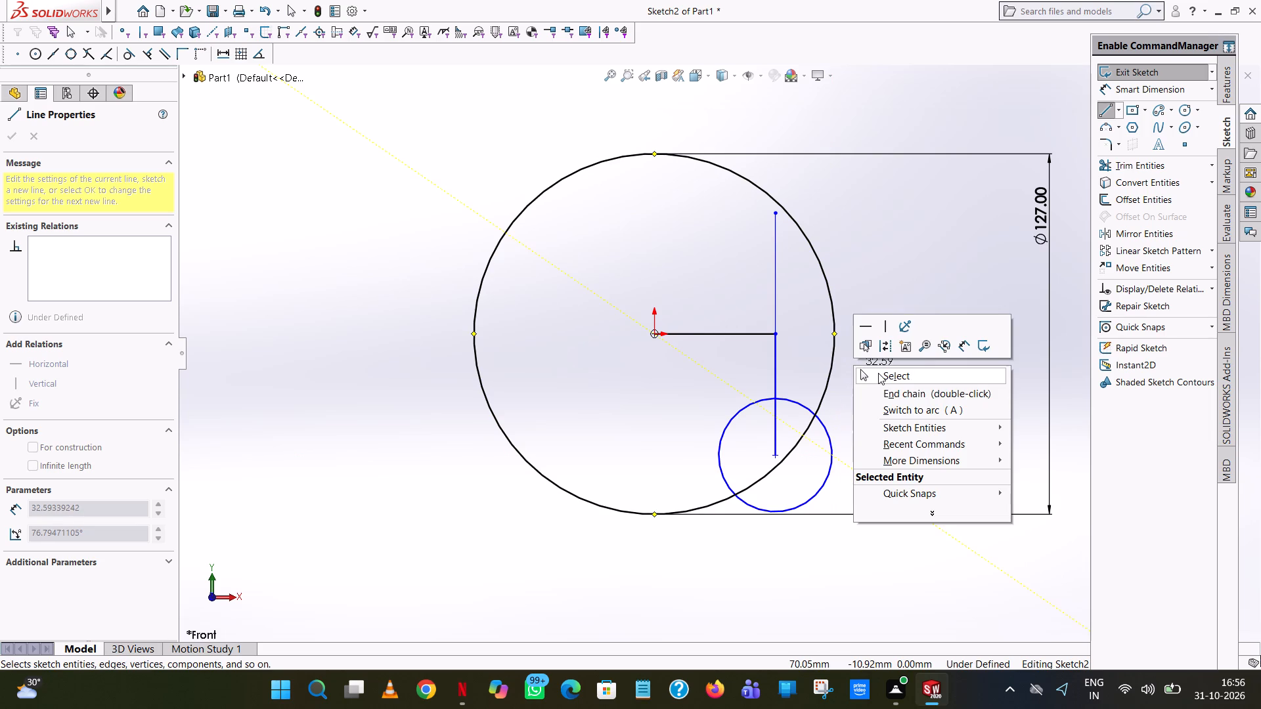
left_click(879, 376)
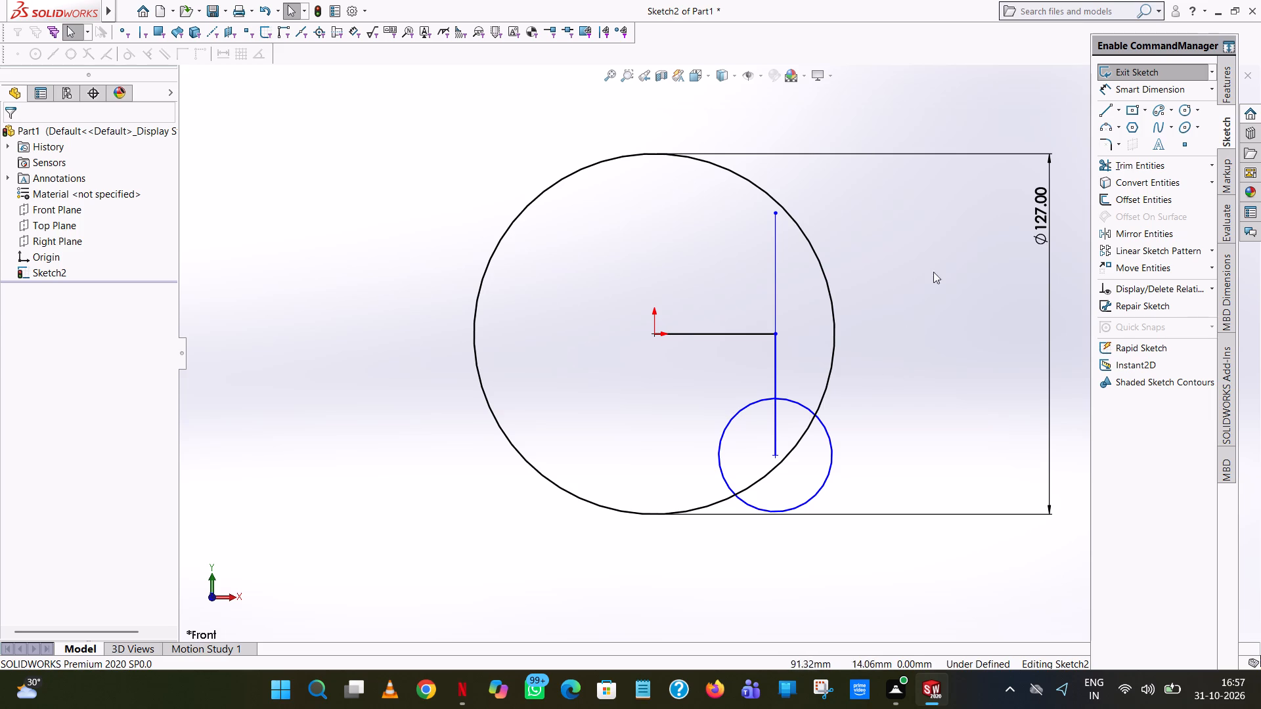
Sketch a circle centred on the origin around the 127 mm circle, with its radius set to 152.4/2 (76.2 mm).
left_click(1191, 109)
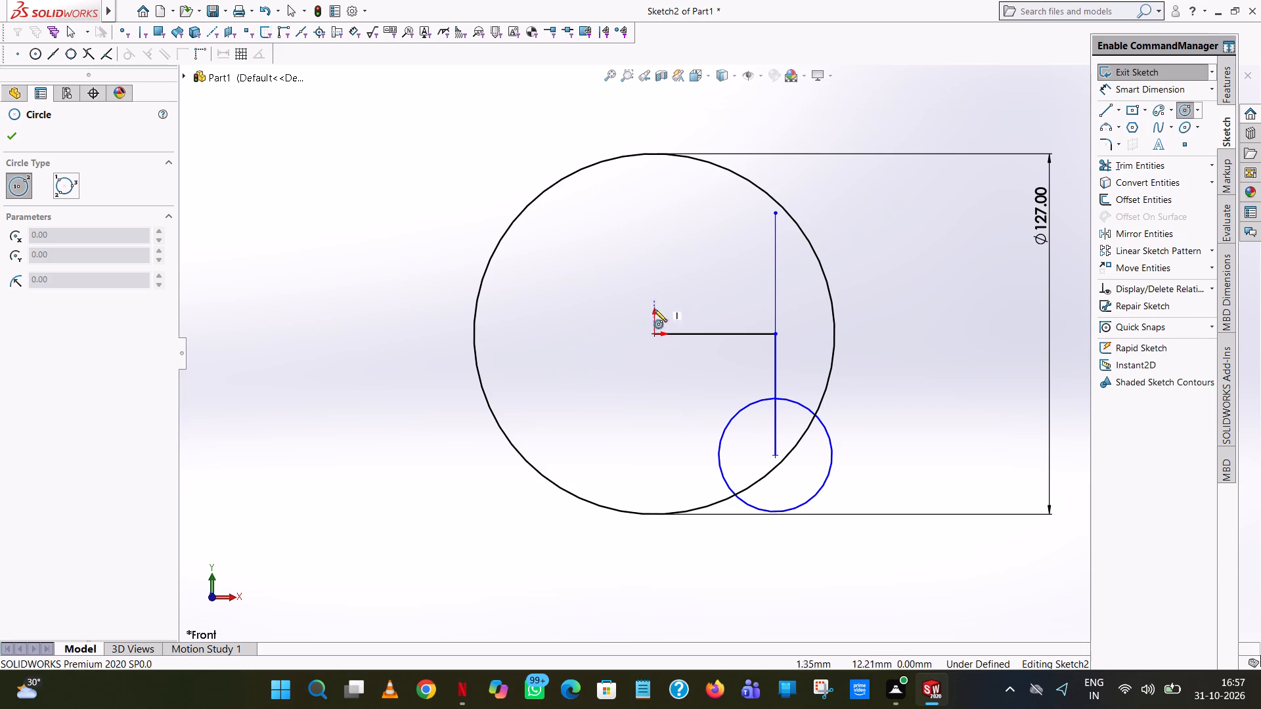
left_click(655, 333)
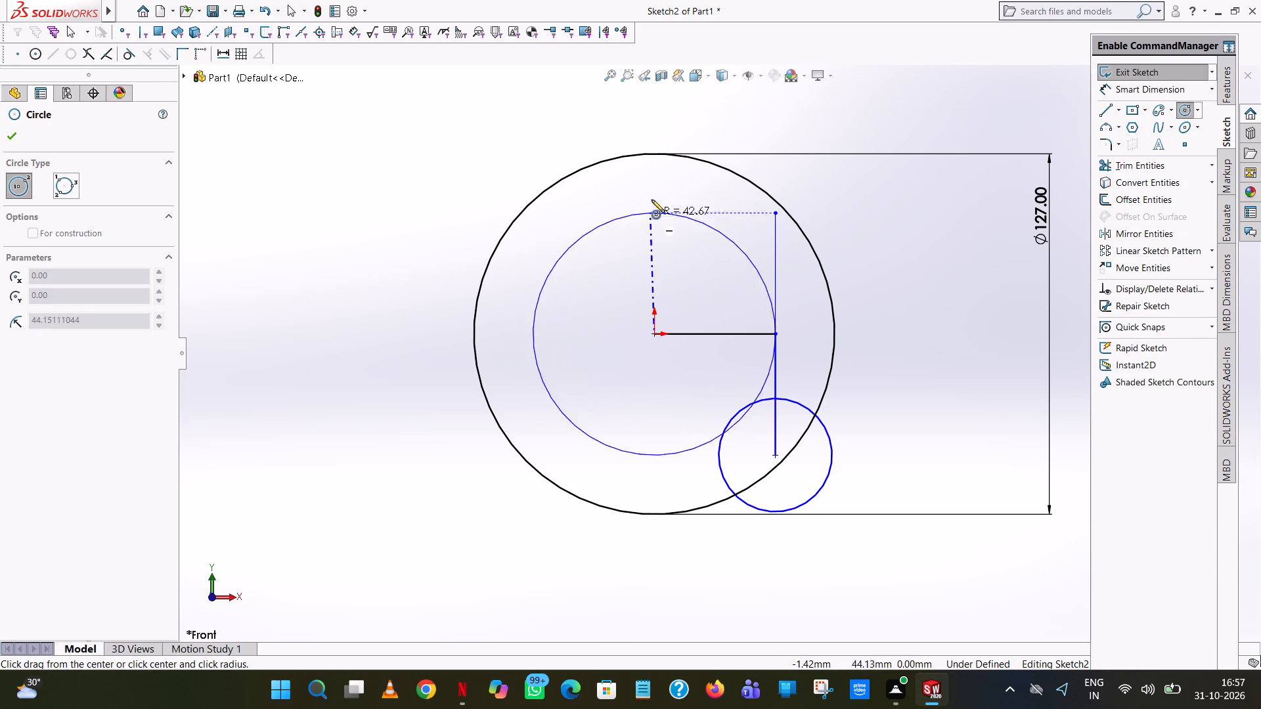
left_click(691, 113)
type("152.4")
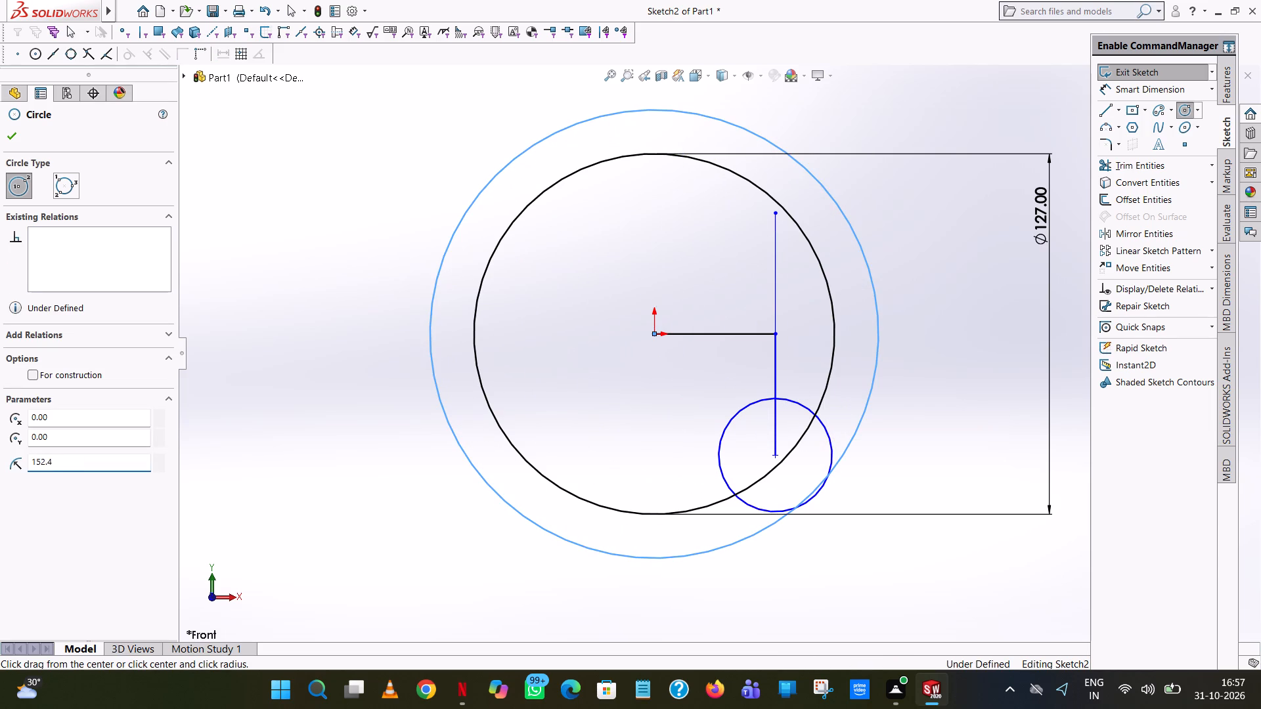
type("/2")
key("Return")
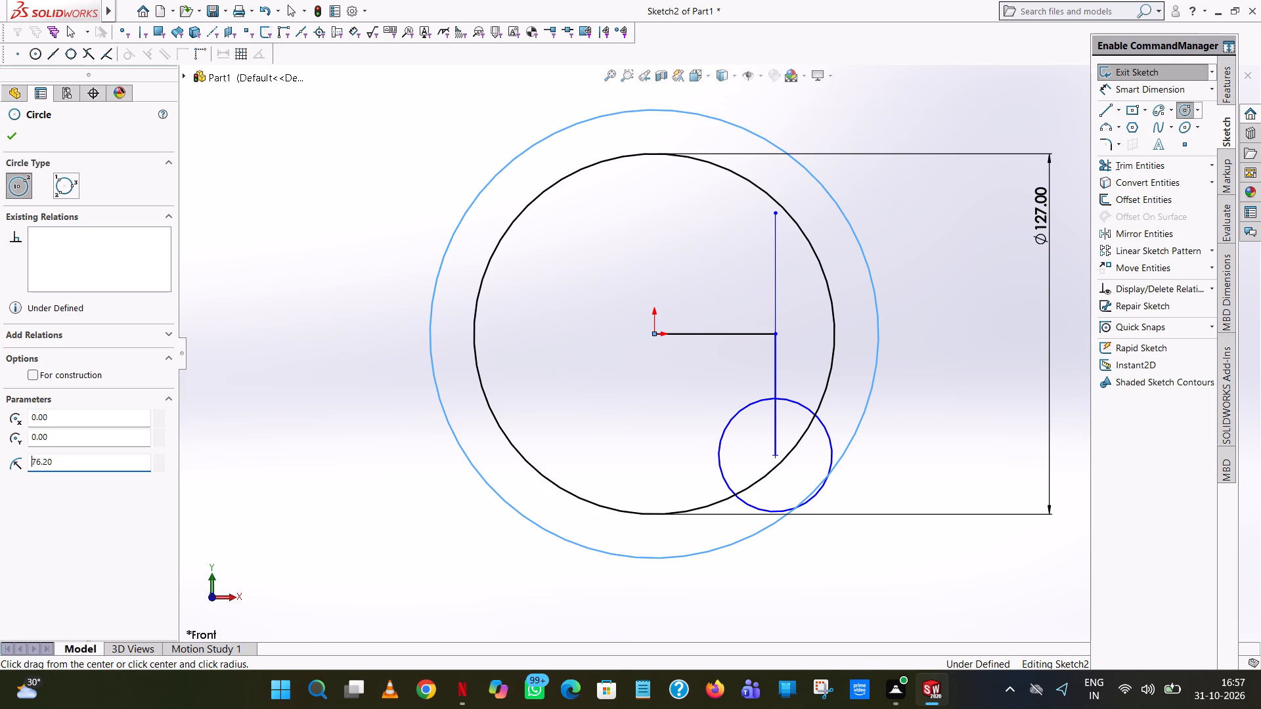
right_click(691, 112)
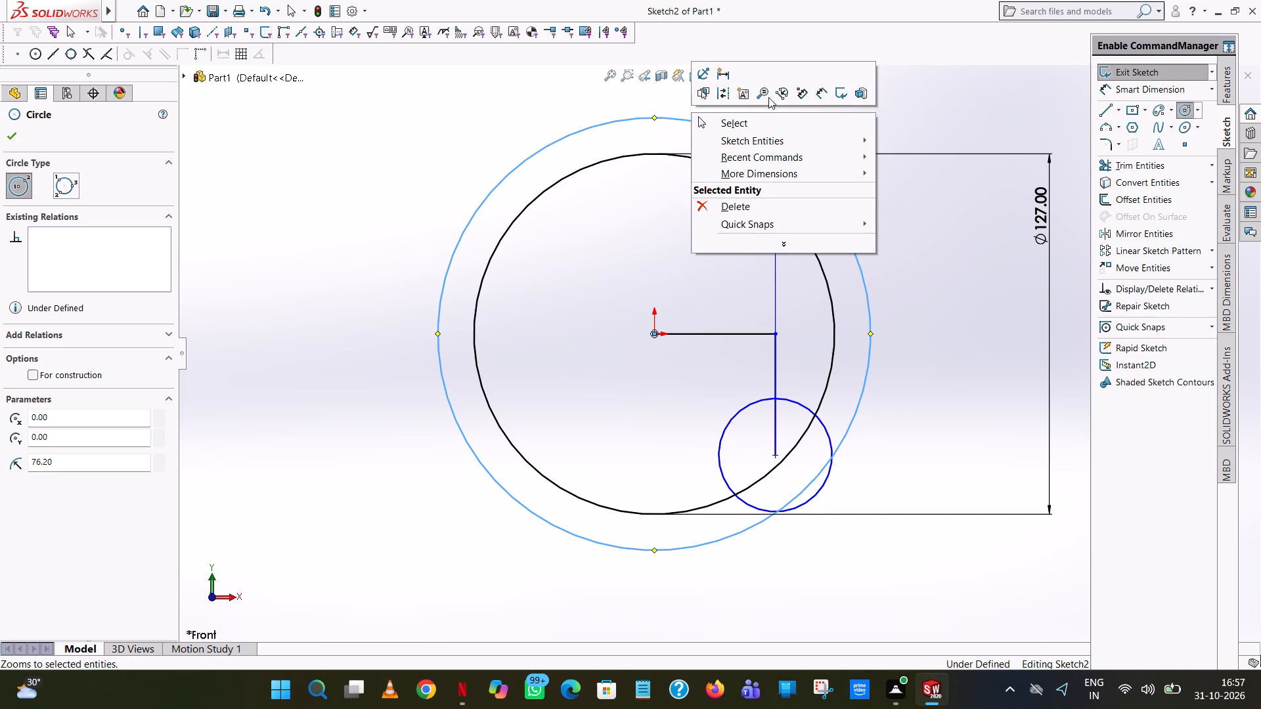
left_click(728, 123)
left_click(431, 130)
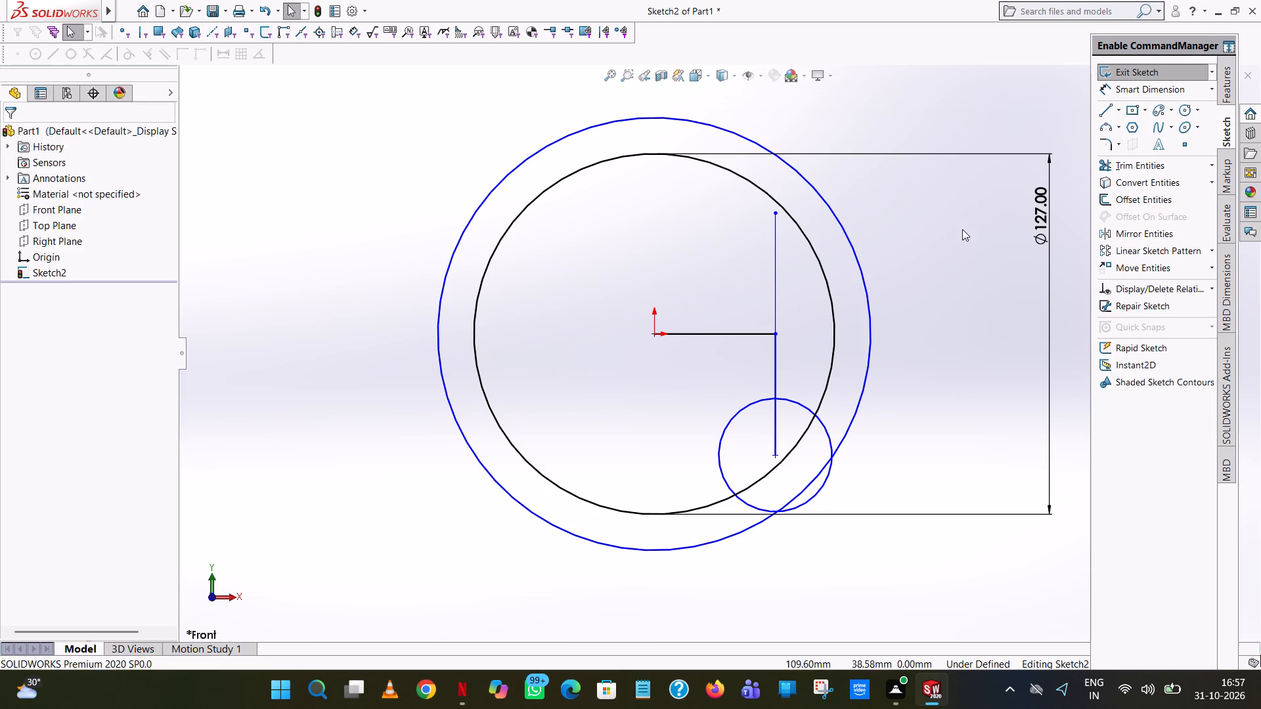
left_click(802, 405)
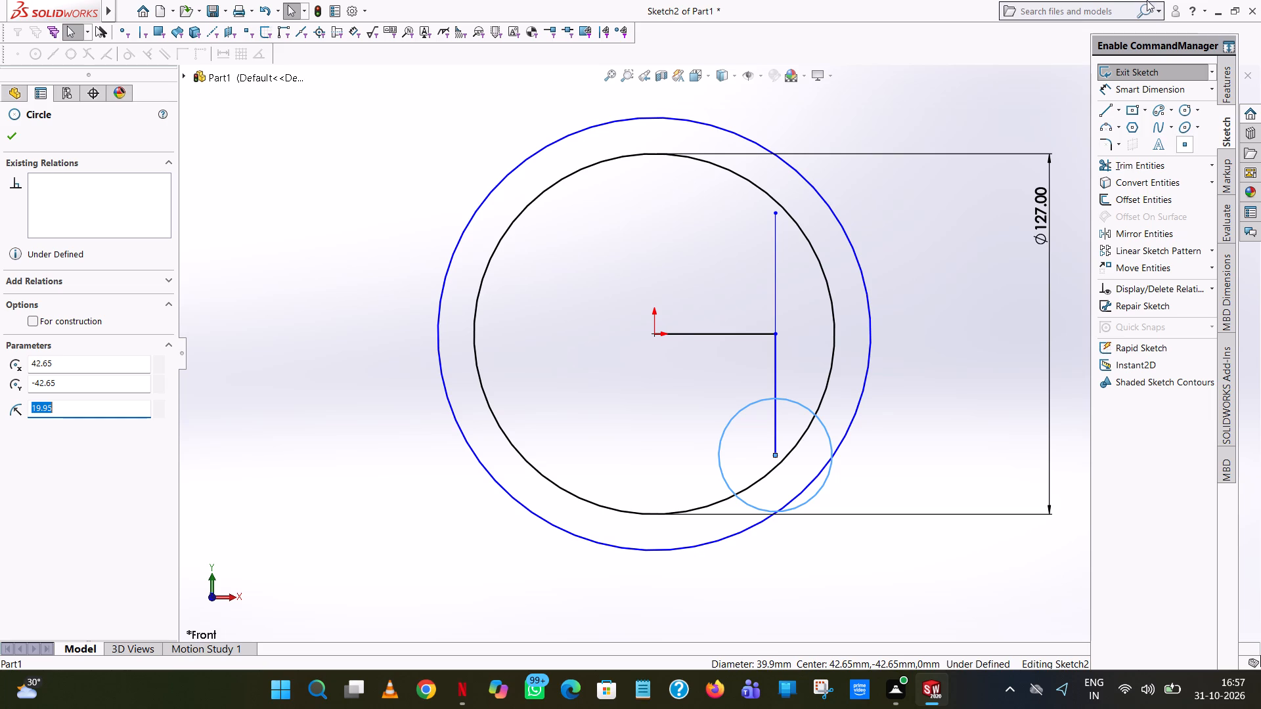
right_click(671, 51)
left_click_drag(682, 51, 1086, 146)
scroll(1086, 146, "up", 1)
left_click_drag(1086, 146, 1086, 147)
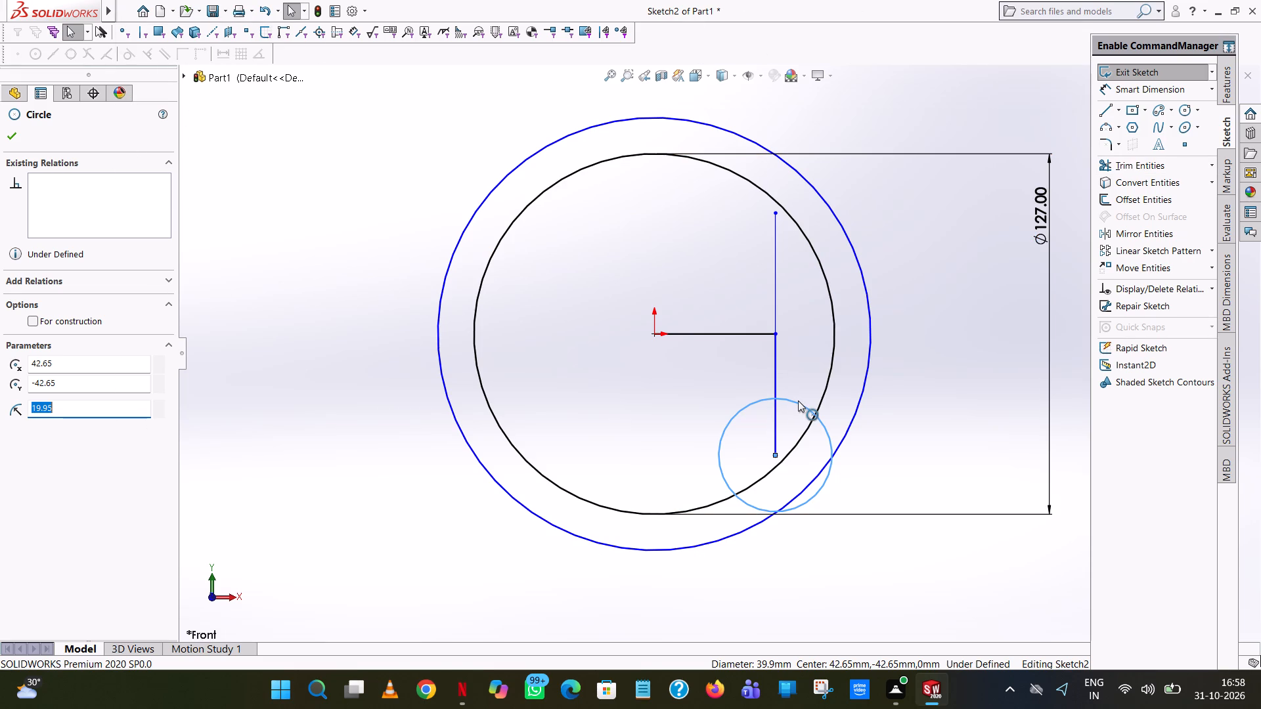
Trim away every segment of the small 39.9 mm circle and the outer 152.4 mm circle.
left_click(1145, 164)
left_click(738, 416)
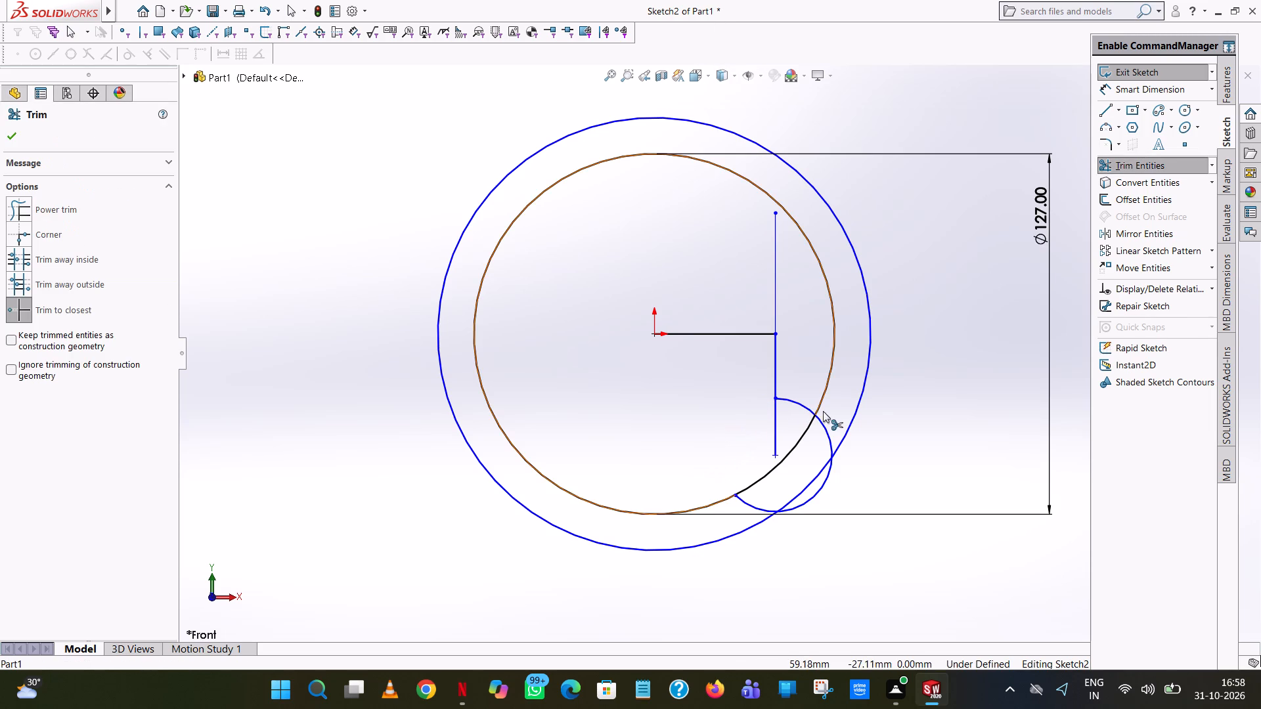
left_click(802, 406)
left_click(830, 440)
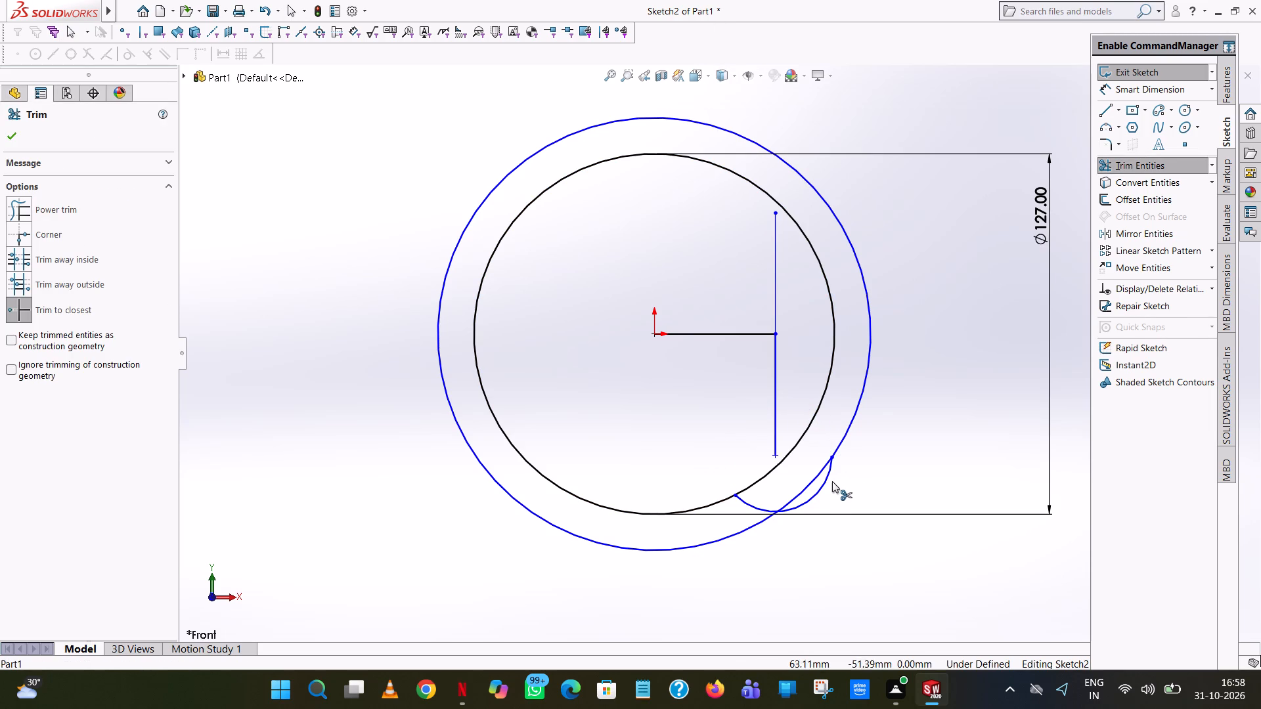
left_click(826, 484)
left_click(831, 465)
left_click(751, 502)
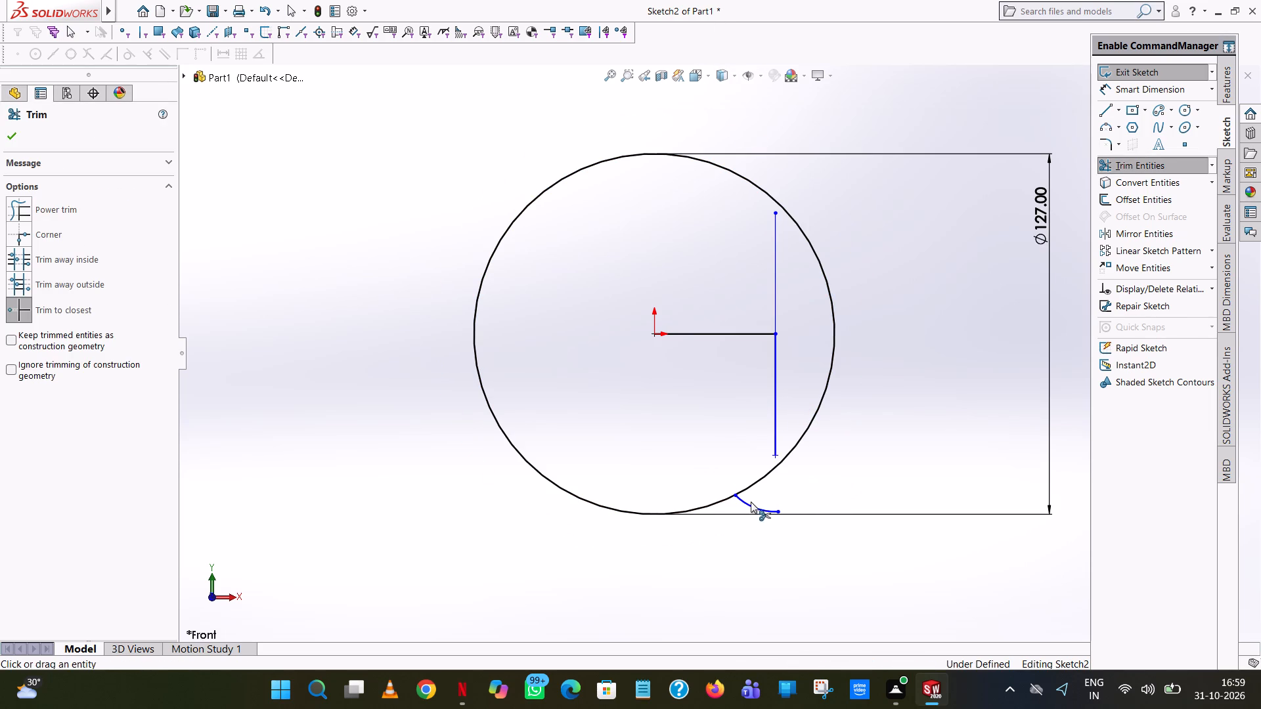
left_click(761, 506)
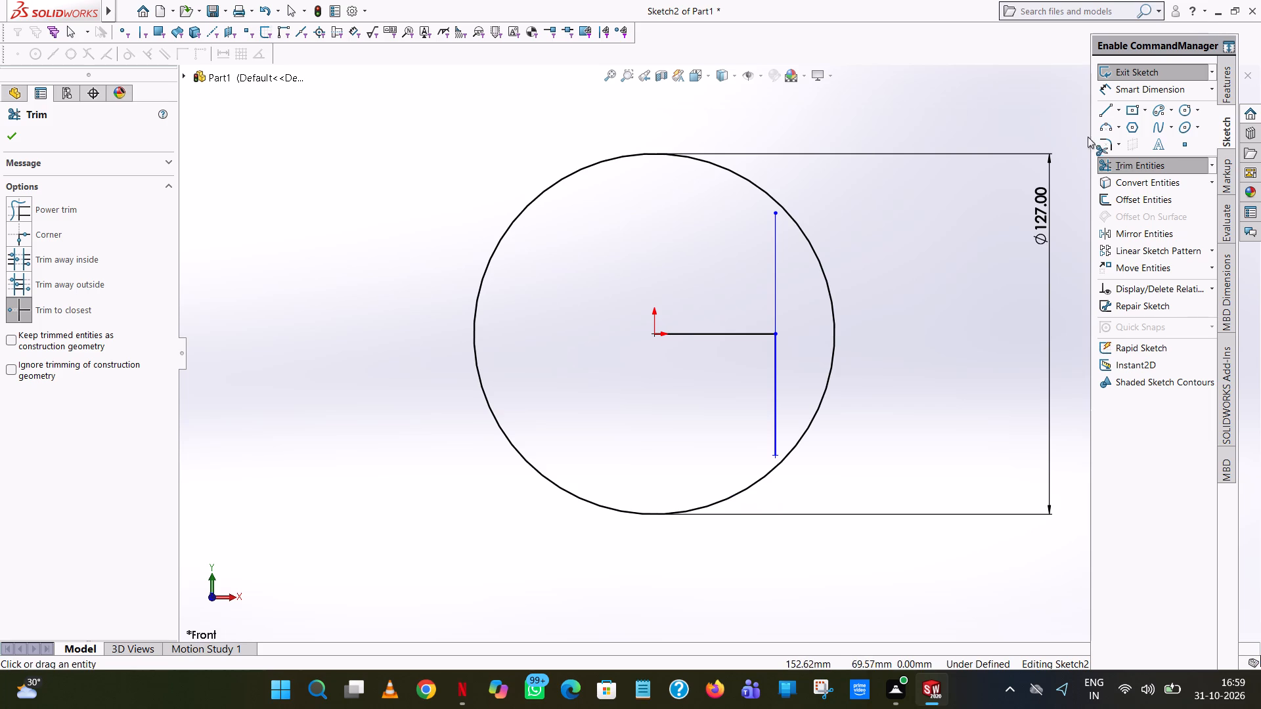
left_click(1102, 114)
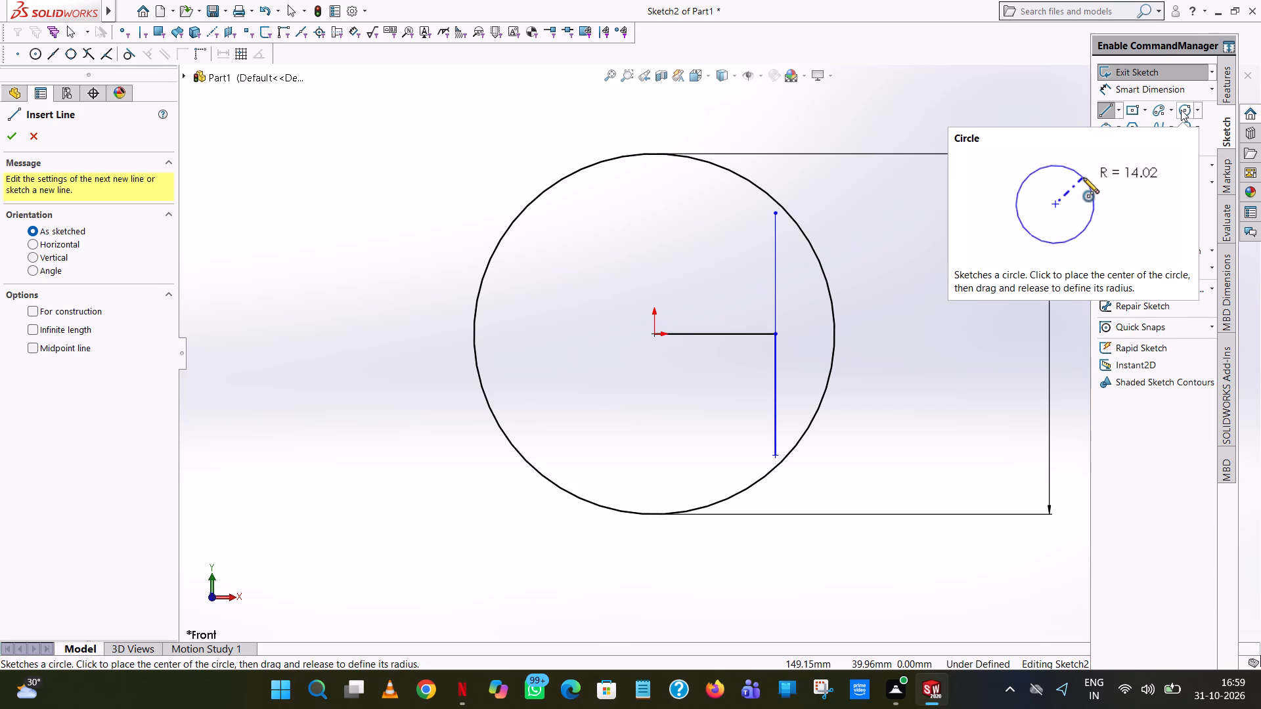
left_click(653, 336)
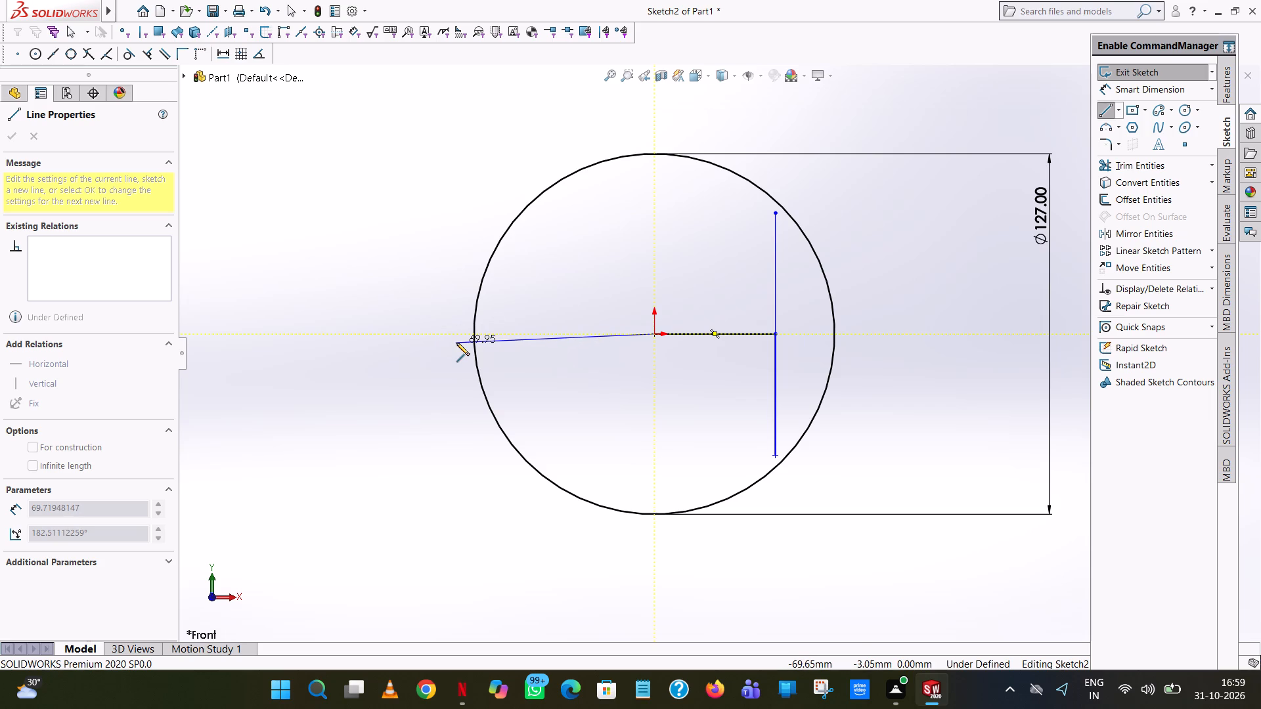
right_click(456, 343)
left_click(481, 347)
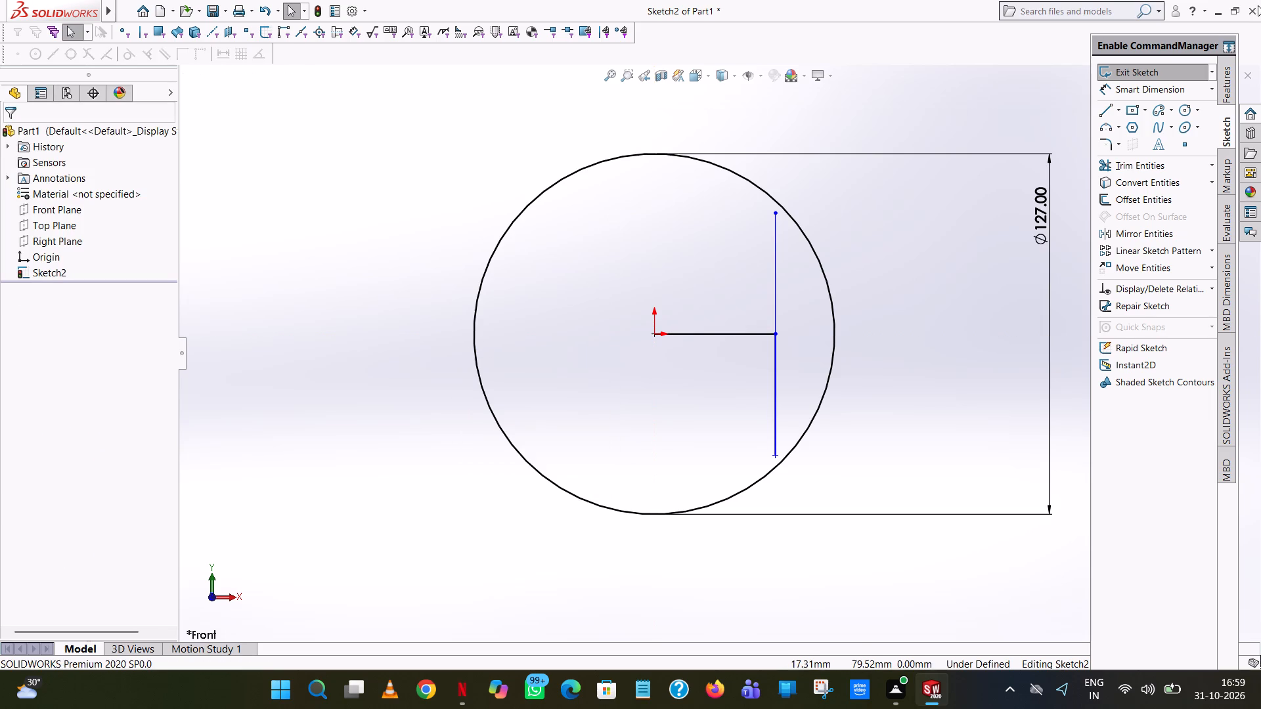
Sketch a horizontal line from the upper end of the vertical line back across the circle, with its length set to 85.3 mm.
left_click(1106, 107)
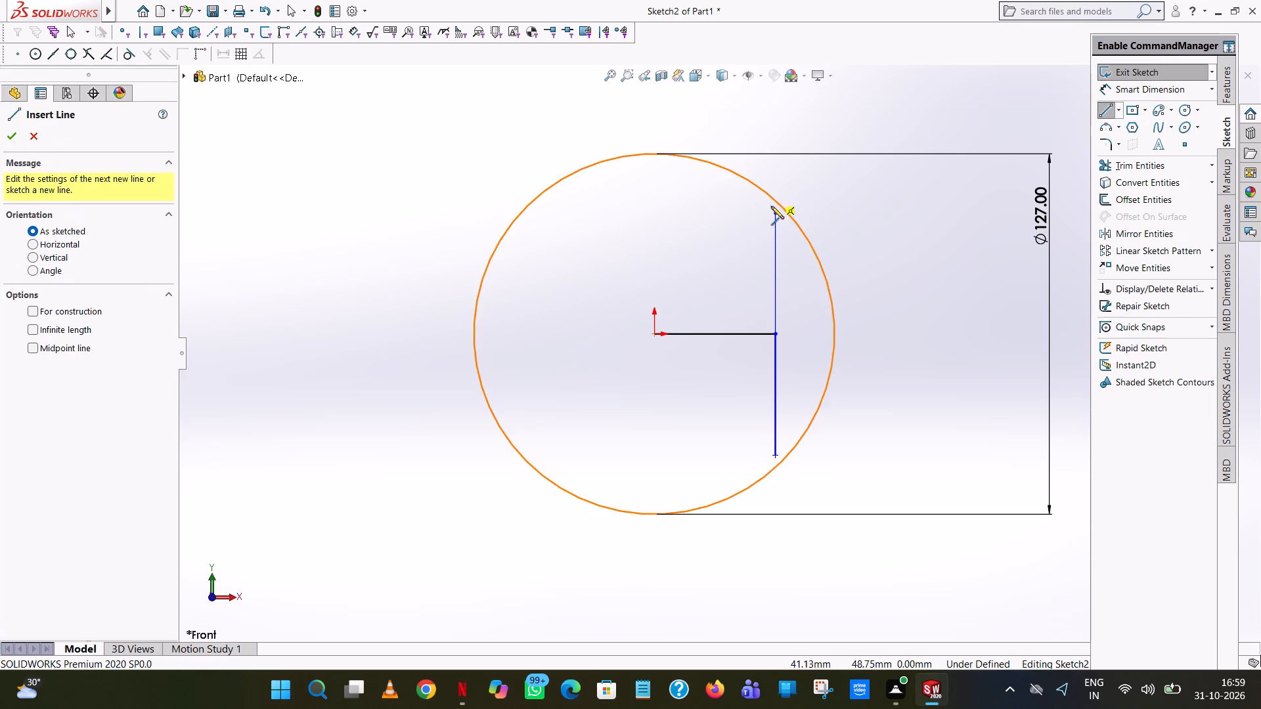
left_click(775, 215)
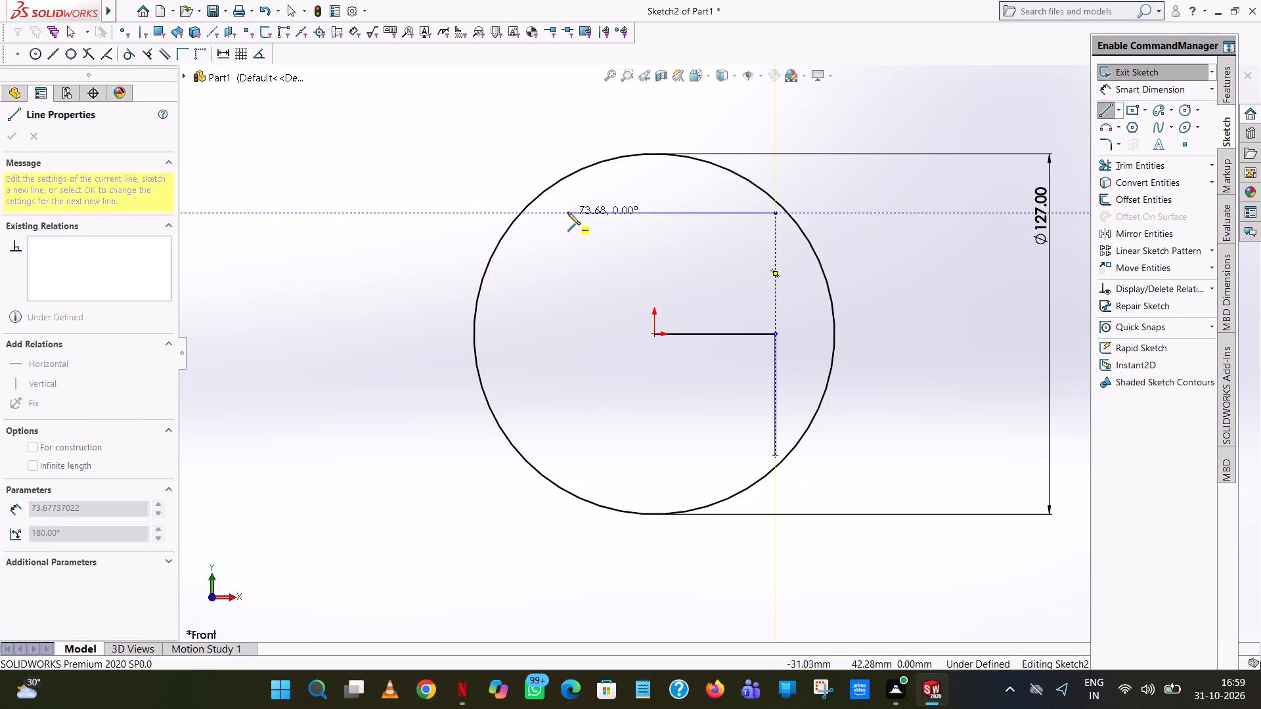
left_click(567, 213)
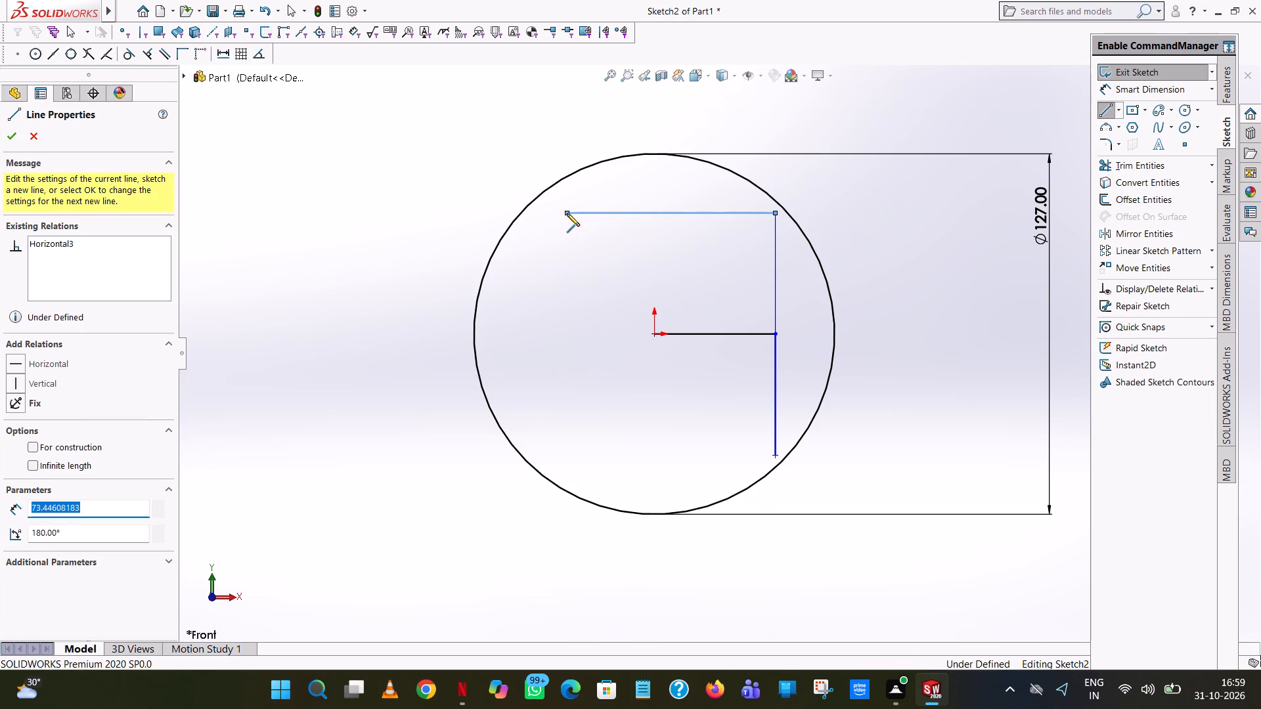
key("8")
type("5.3")
right_click(554, 210)
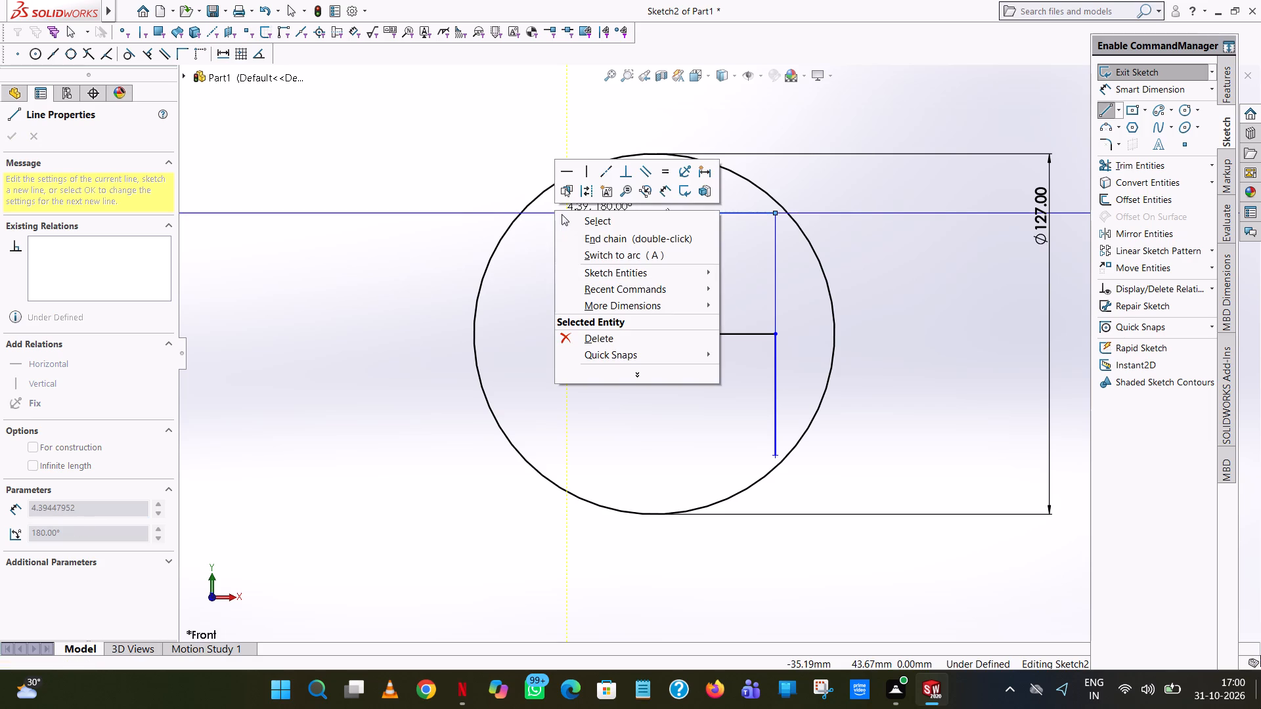
left_click(587, 215)
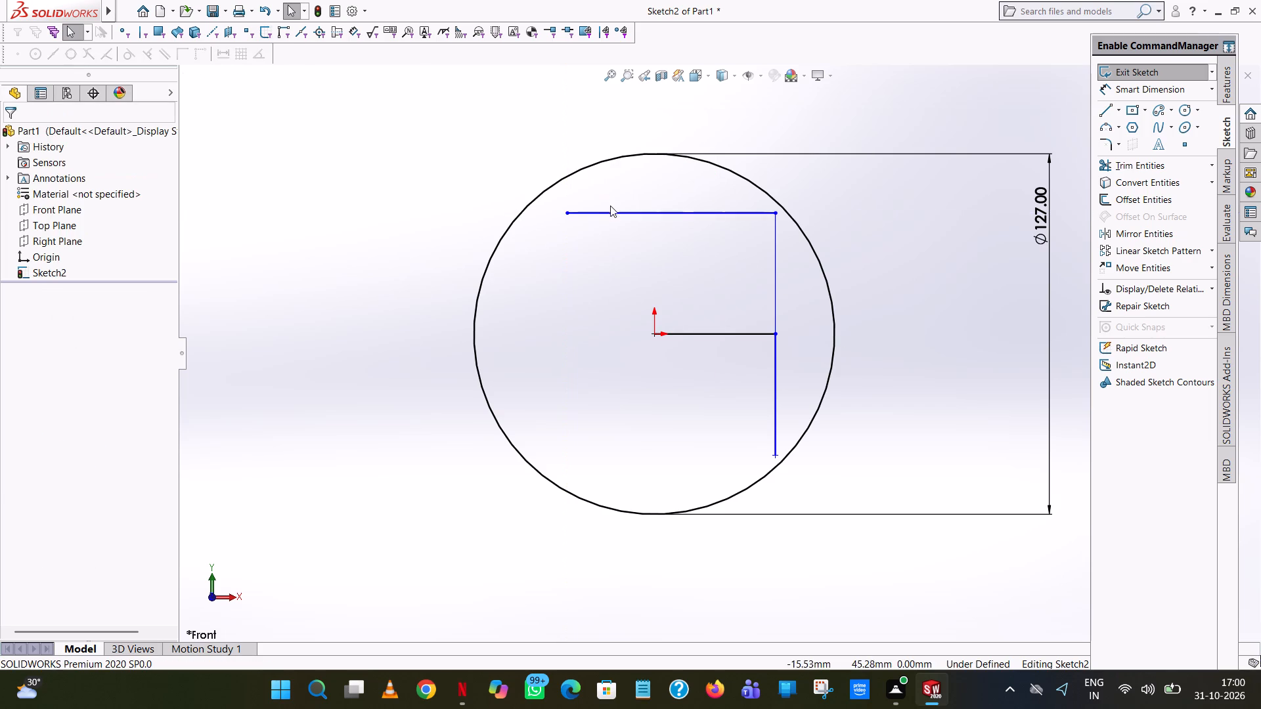
left_click(608, 213)
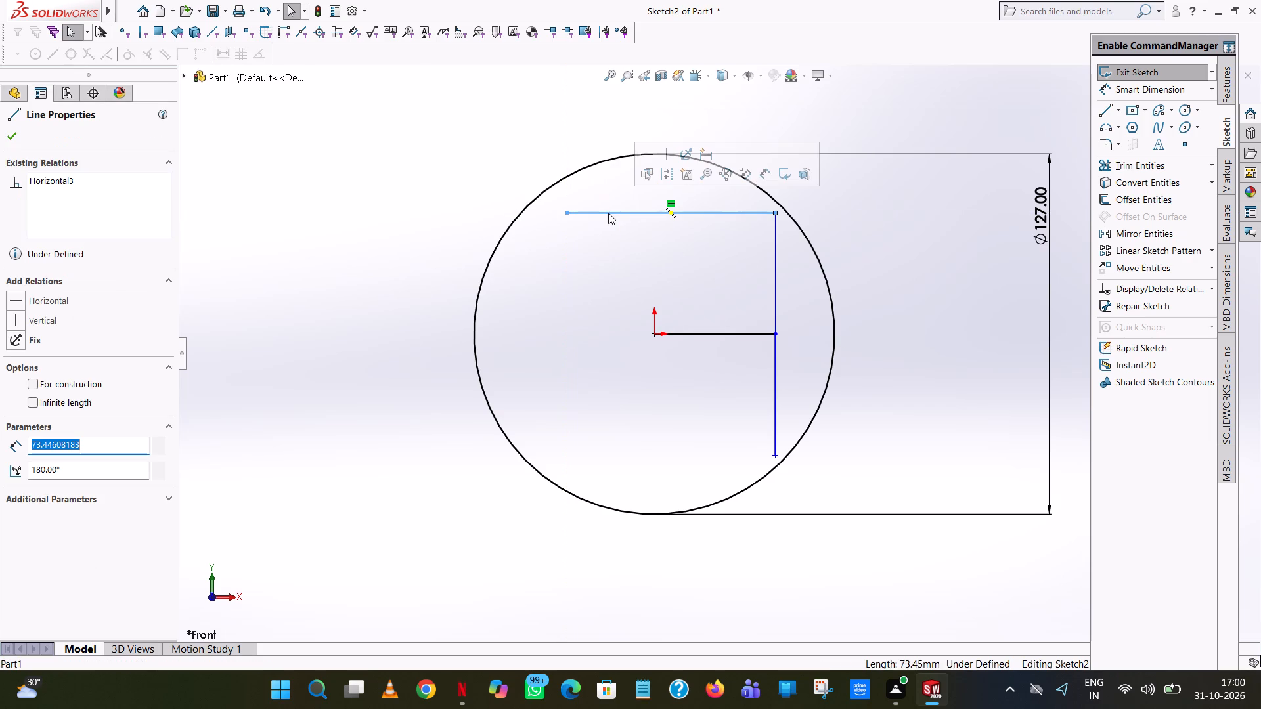
type("85.3")
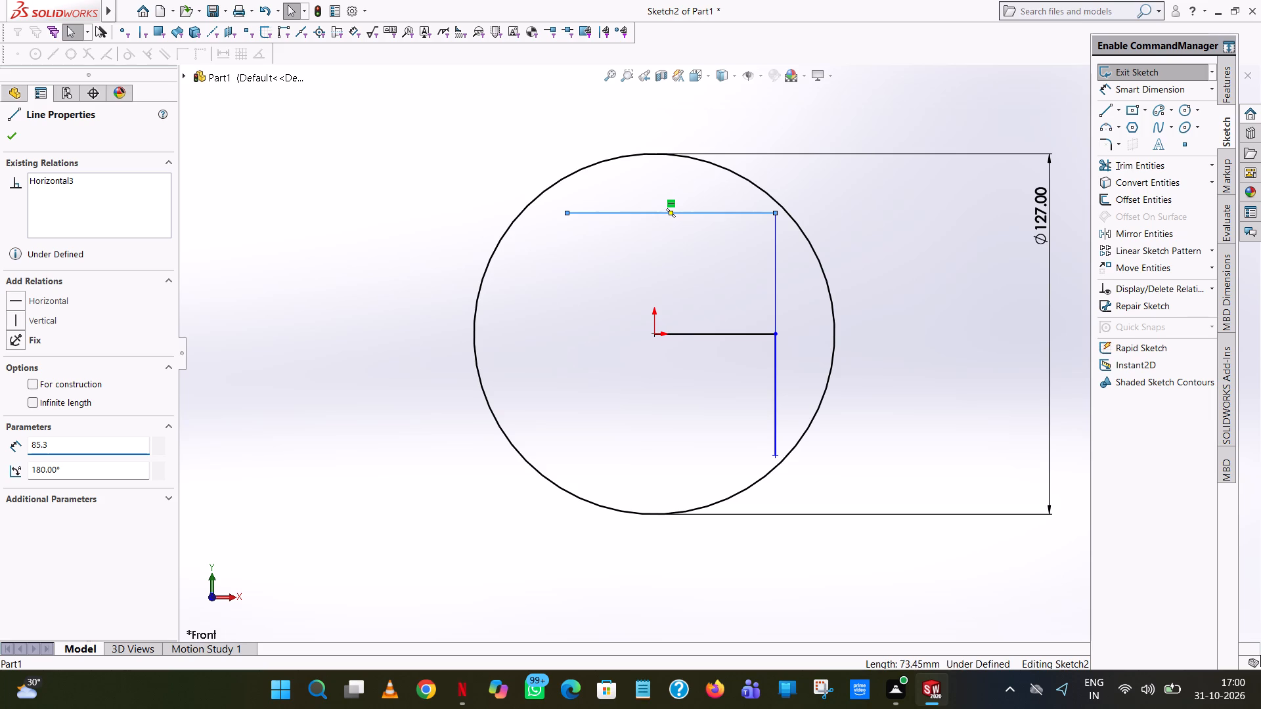
key("Return")
left_click(437, 190)
Close the 85.3 mm square with a vertical line down from the horizontal line's free end and a horizontal line to the remaining open endpoint.
left_click(1103, 106)
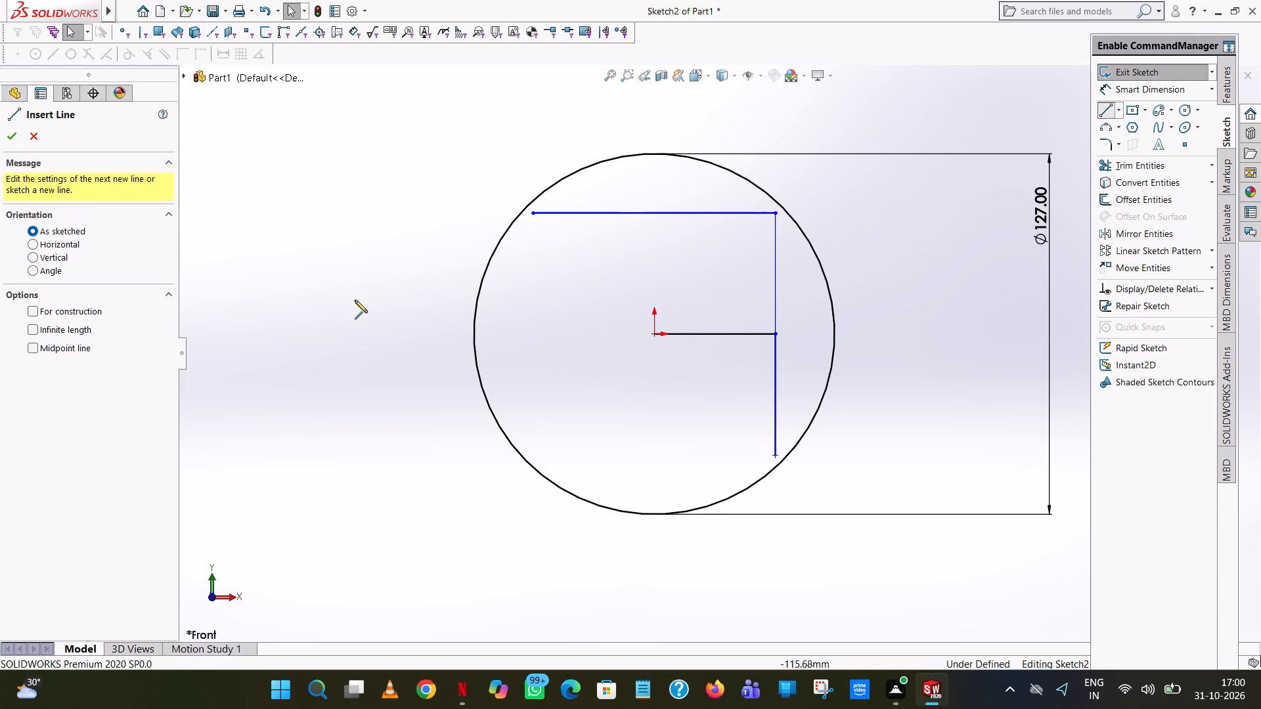
left_click(533, 214)
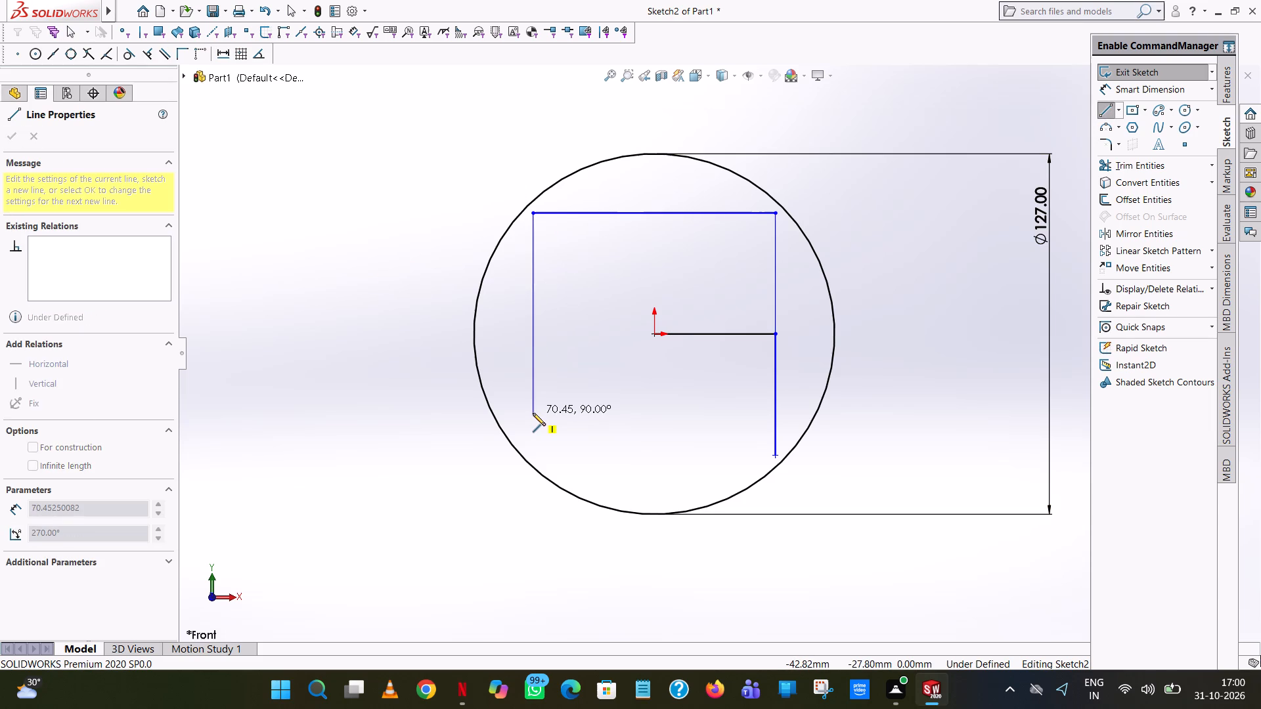
left_click(533, 454)
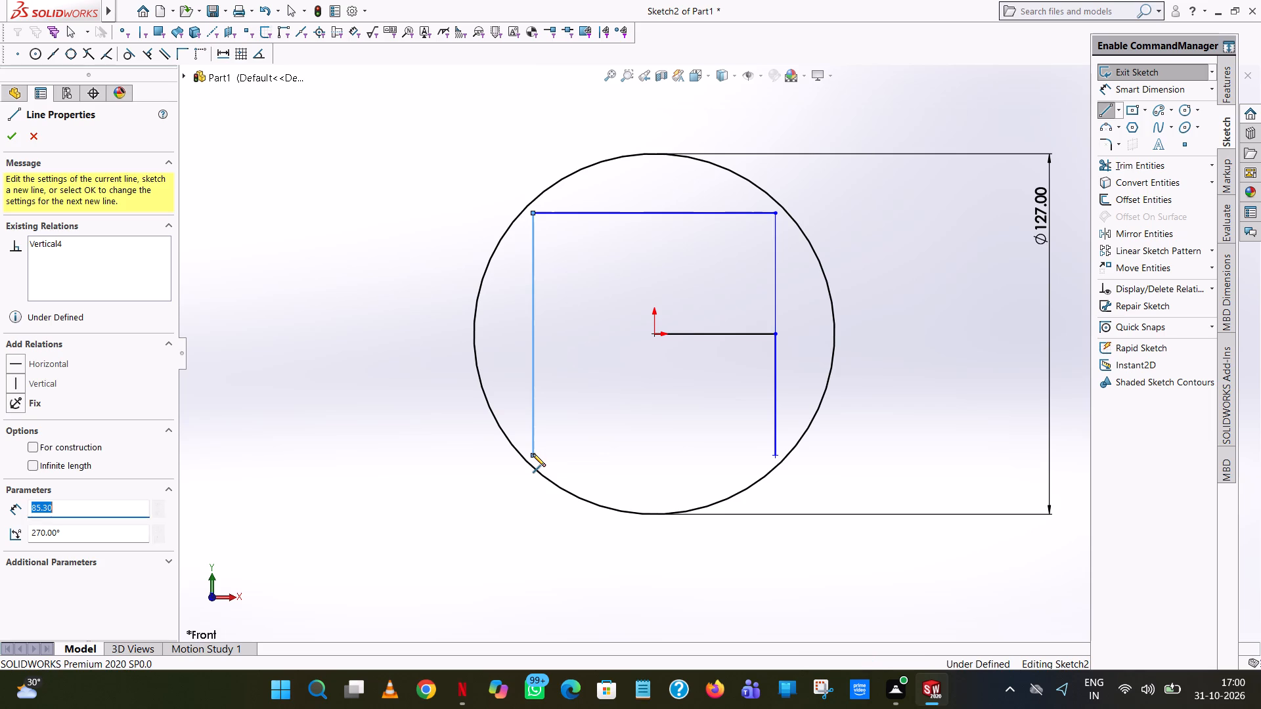
left_click(774, 452)
right_click(774, 452)
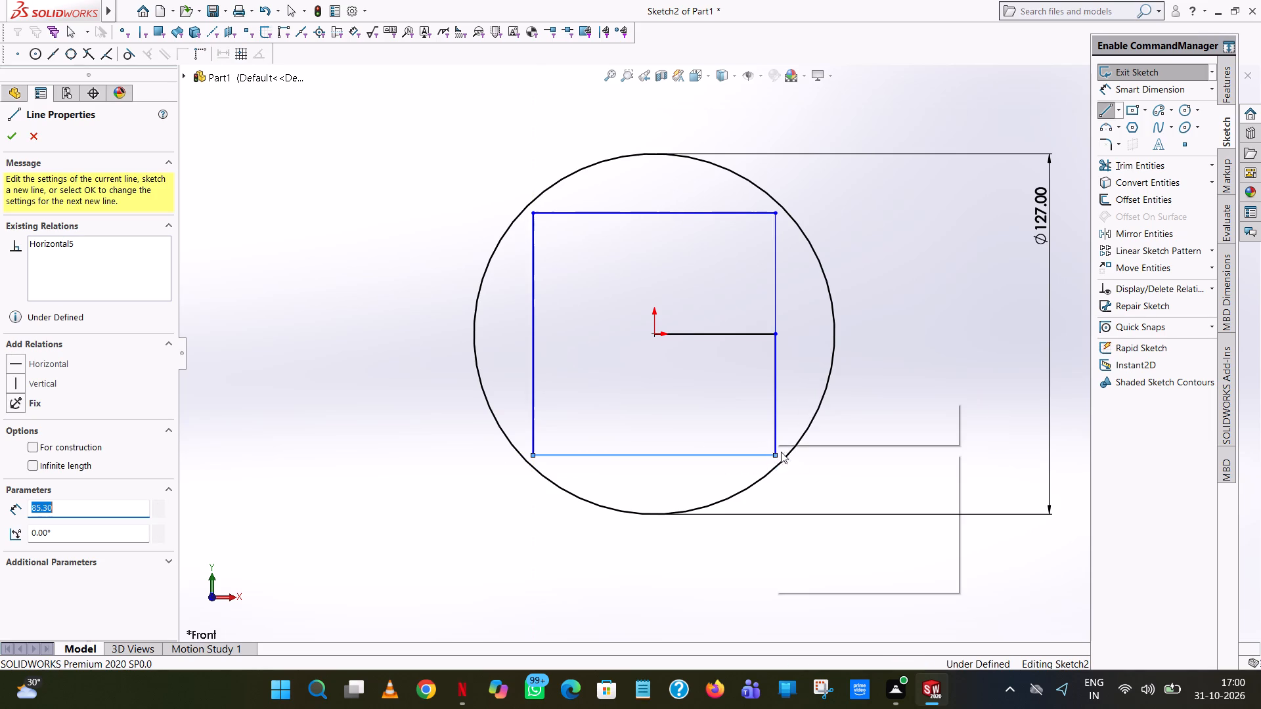
left_click(813, 460)
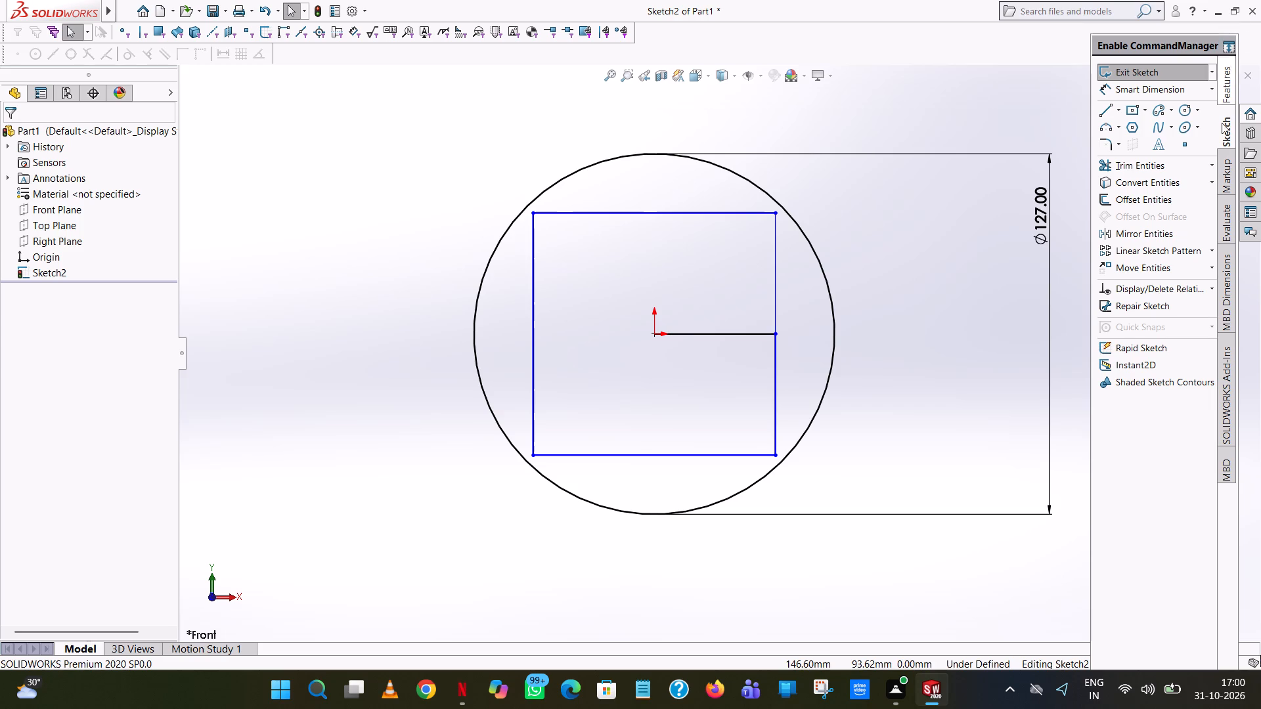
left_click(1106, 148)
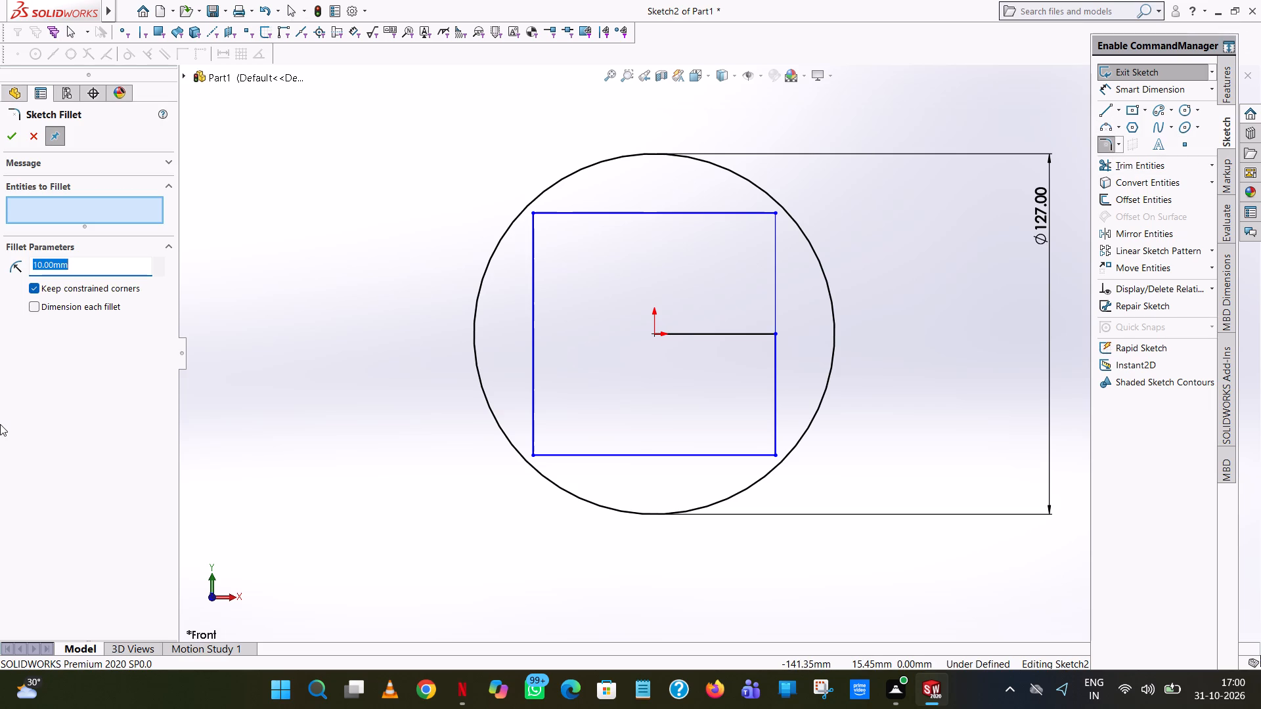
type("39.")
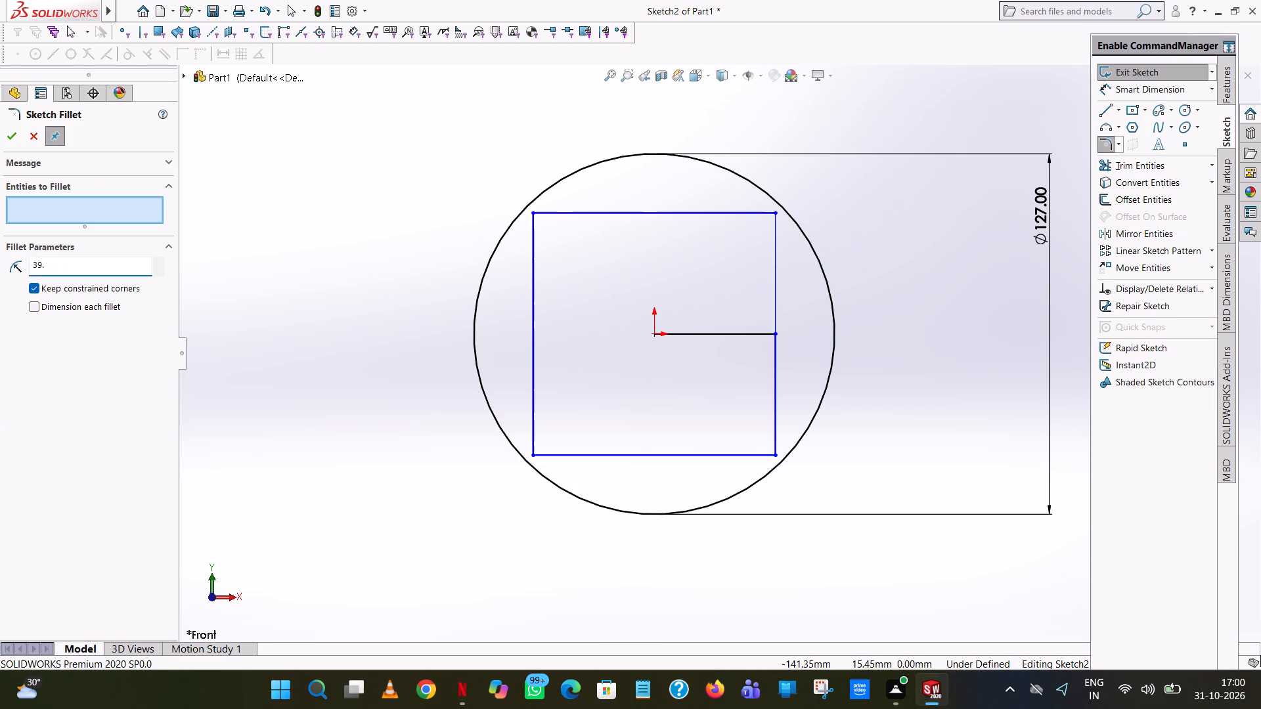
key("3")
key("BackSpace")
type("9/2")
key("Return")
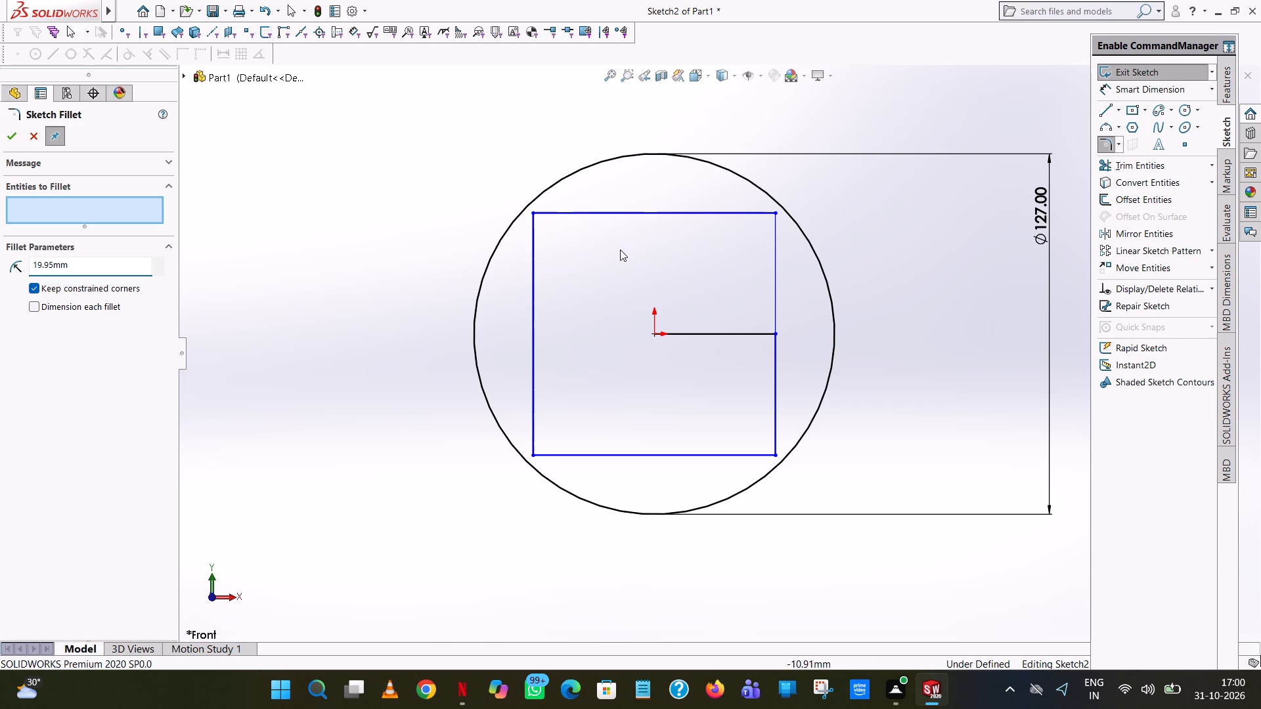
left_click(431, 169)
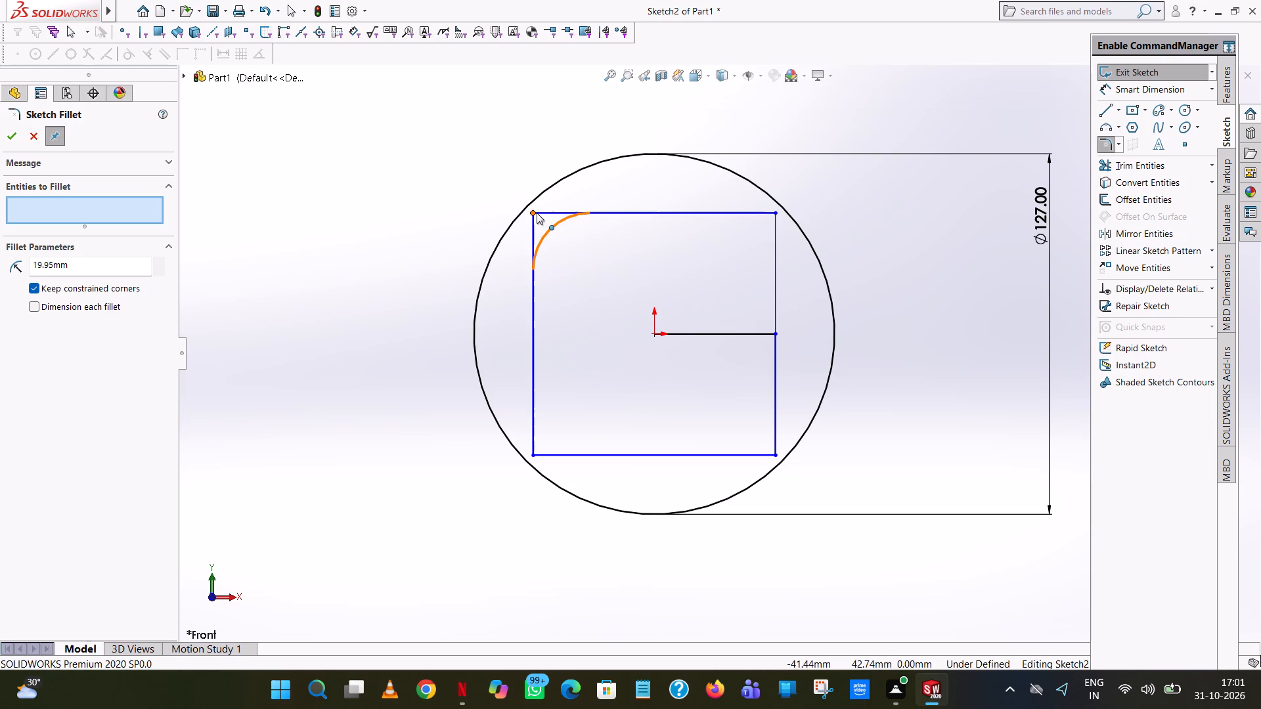
Sketch a circle centred on the square's upper-left corner, with its radius set to 19.95 mm.
left_click(1182, 108)
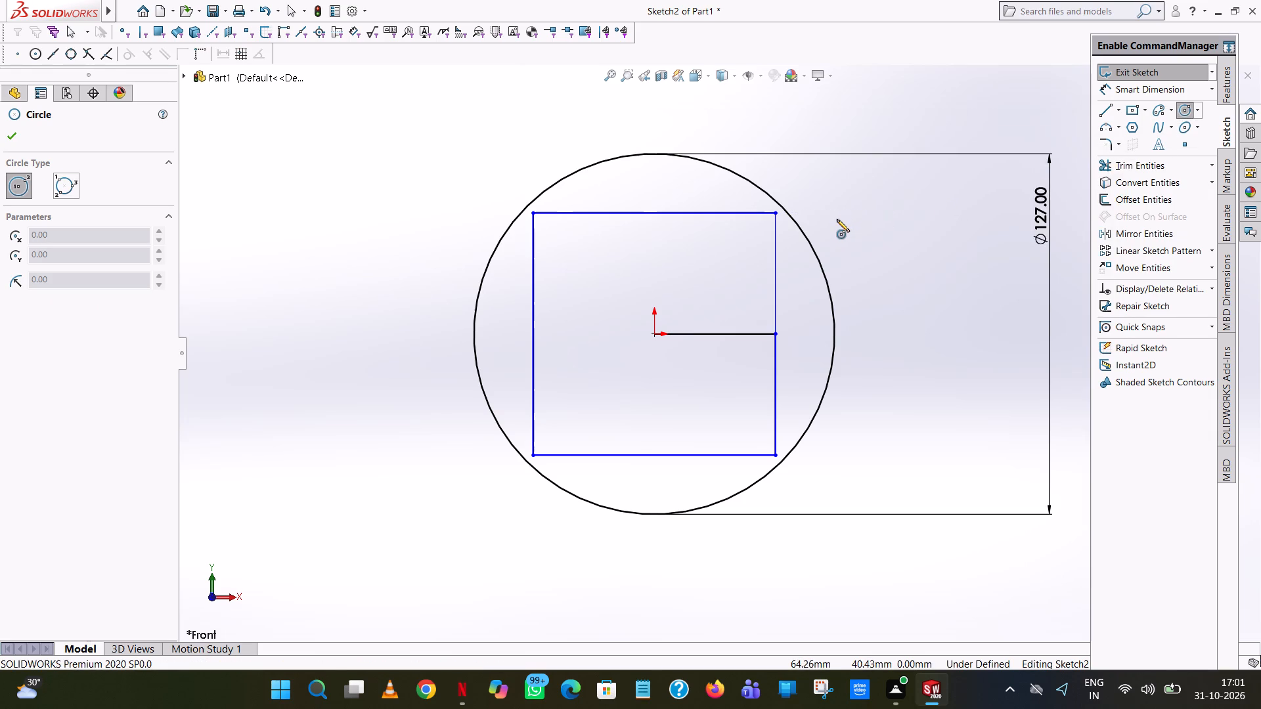
left_click(534, 212)
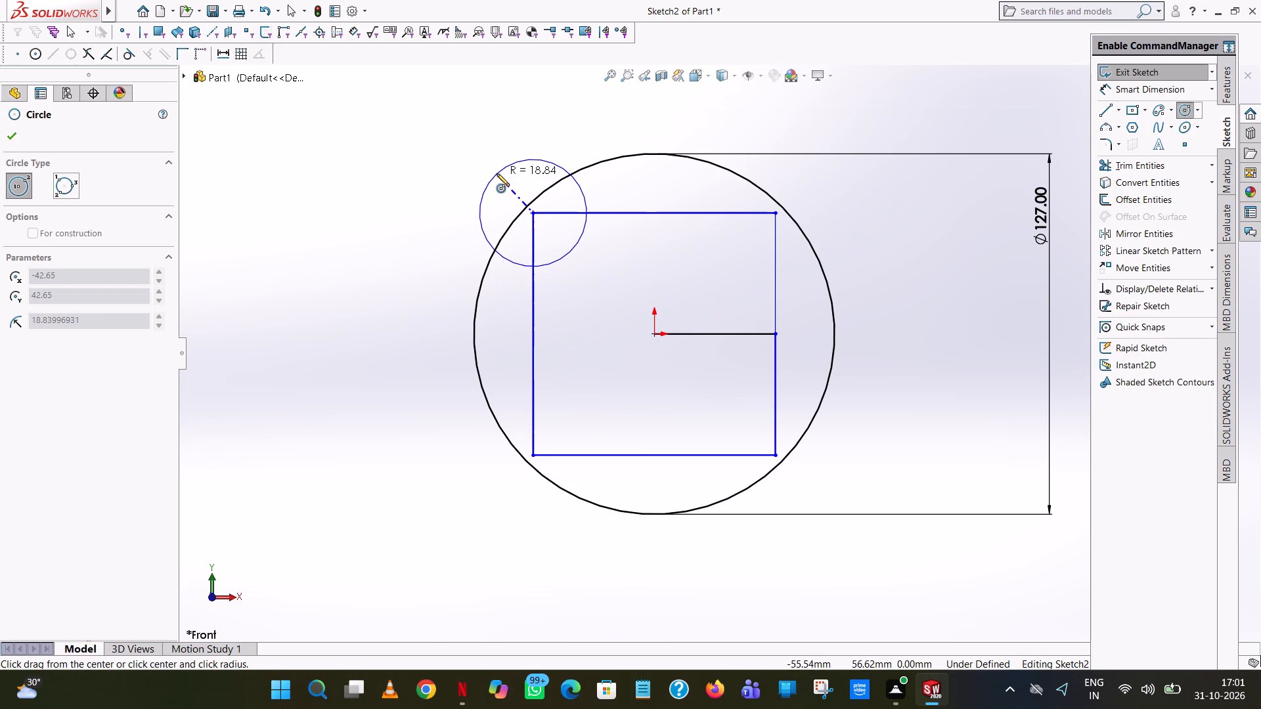
left_click(497, 173)
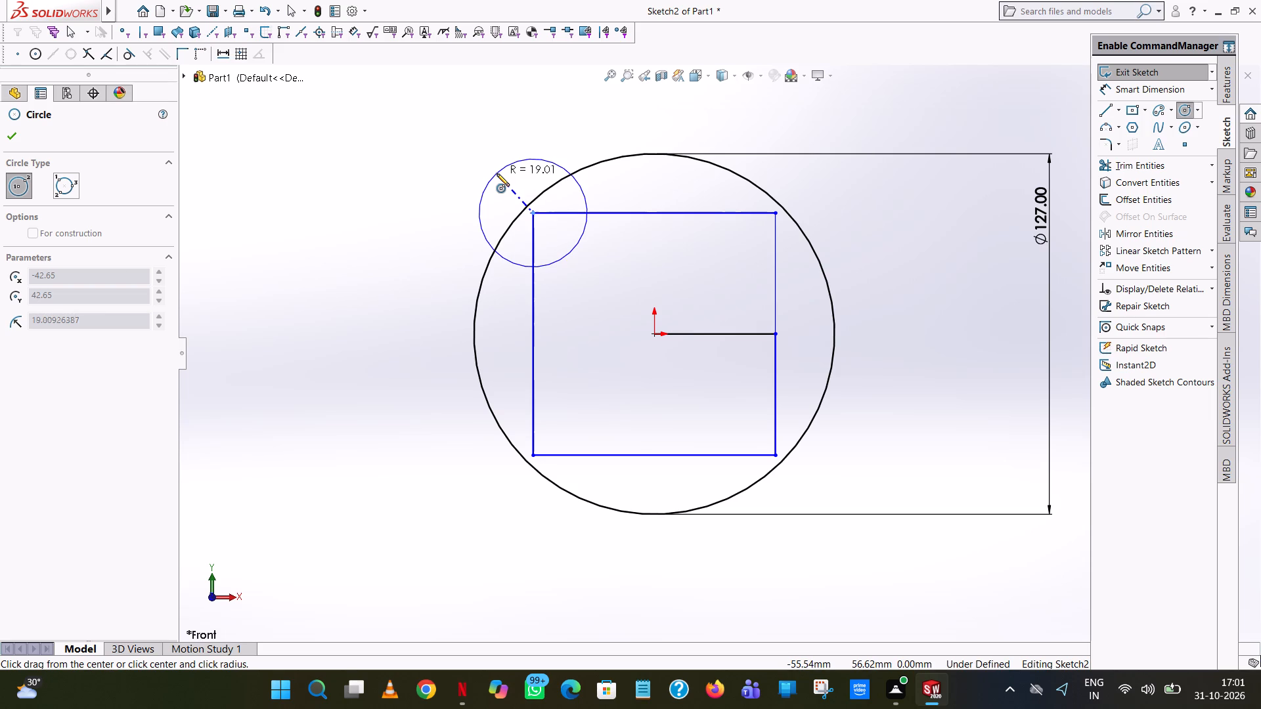
type("19.95")
key("Return")
right_click(497, 173)
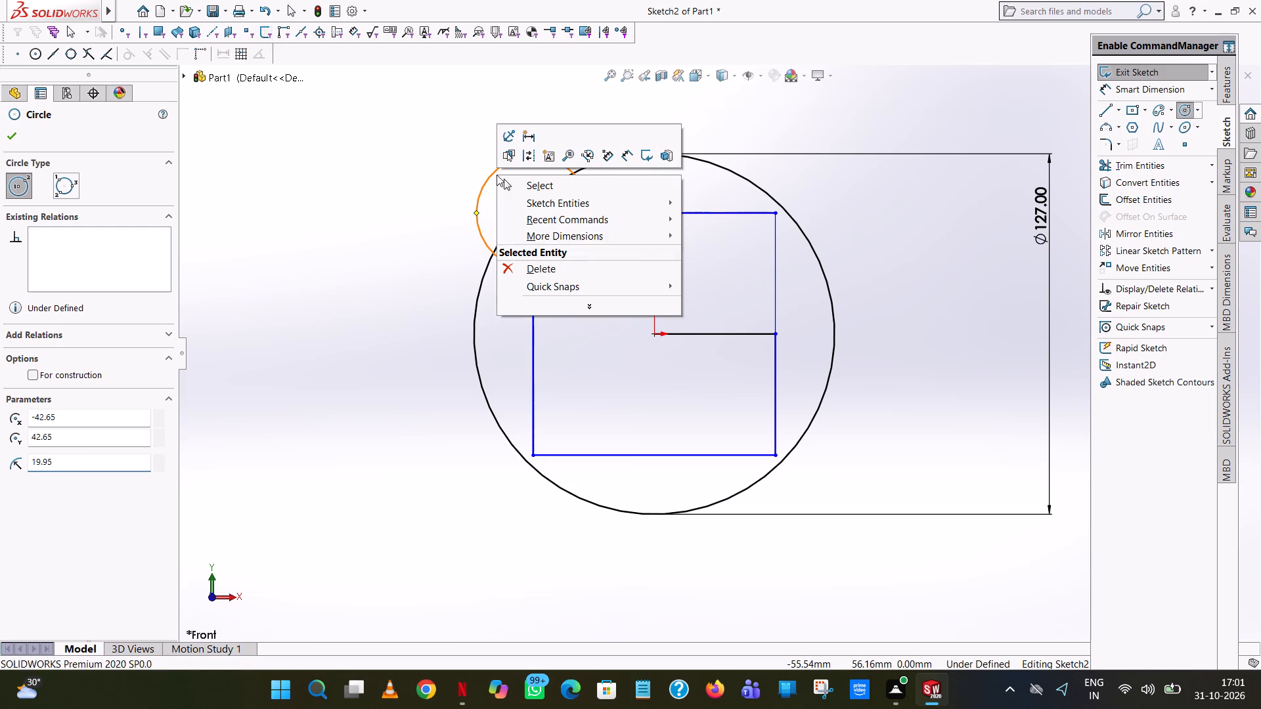
left_click(520, 185)
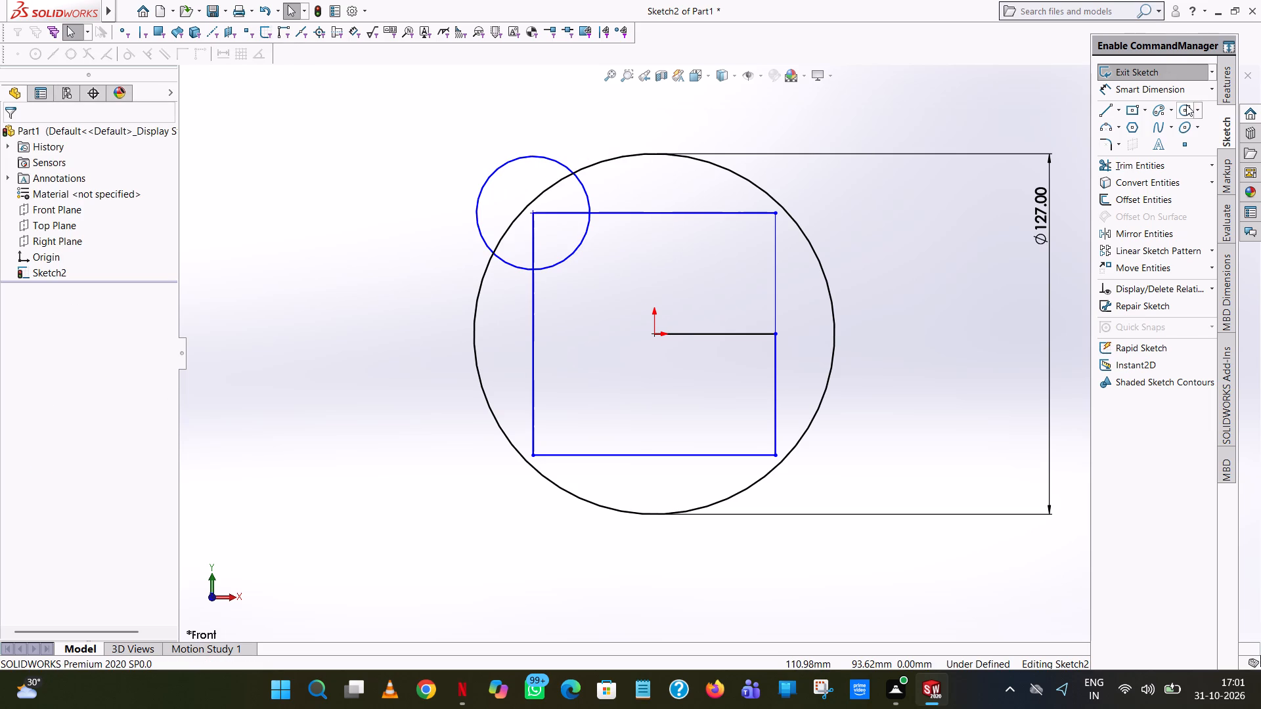
Sketch a circle centred on the square's upper-right corner, with its radius set to 19.95 mm.
left_click(1185, 107)
left_click(774, 215)
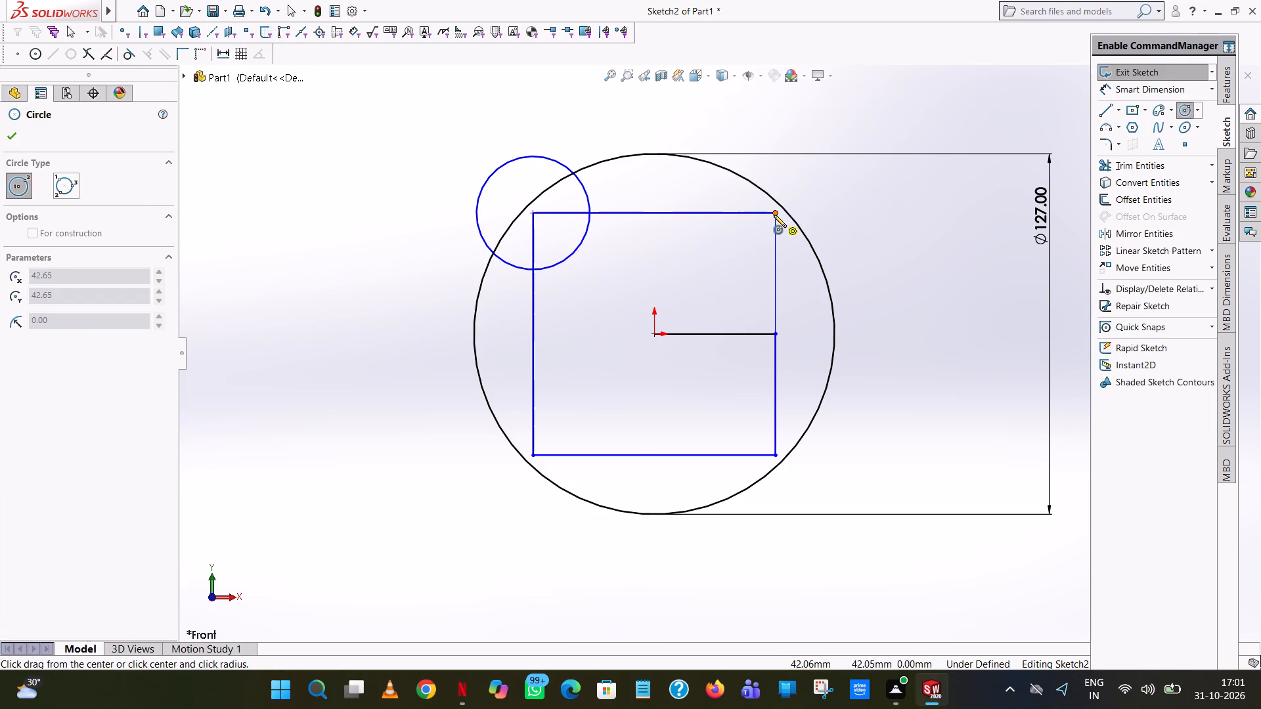
left_click(781, 140)
type("19.95")
key("Return")
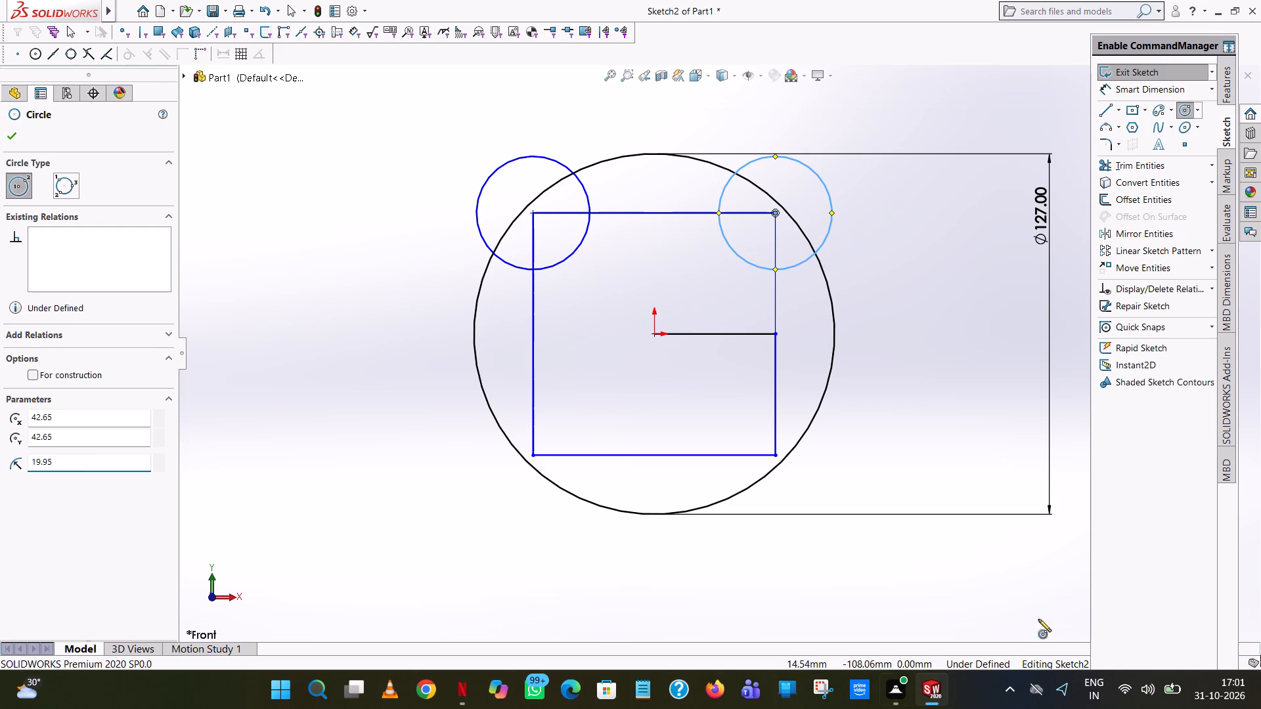
Sketch a horizontal tangent line joining the top points of the two upper corner circles.
left_click(1101, 108)
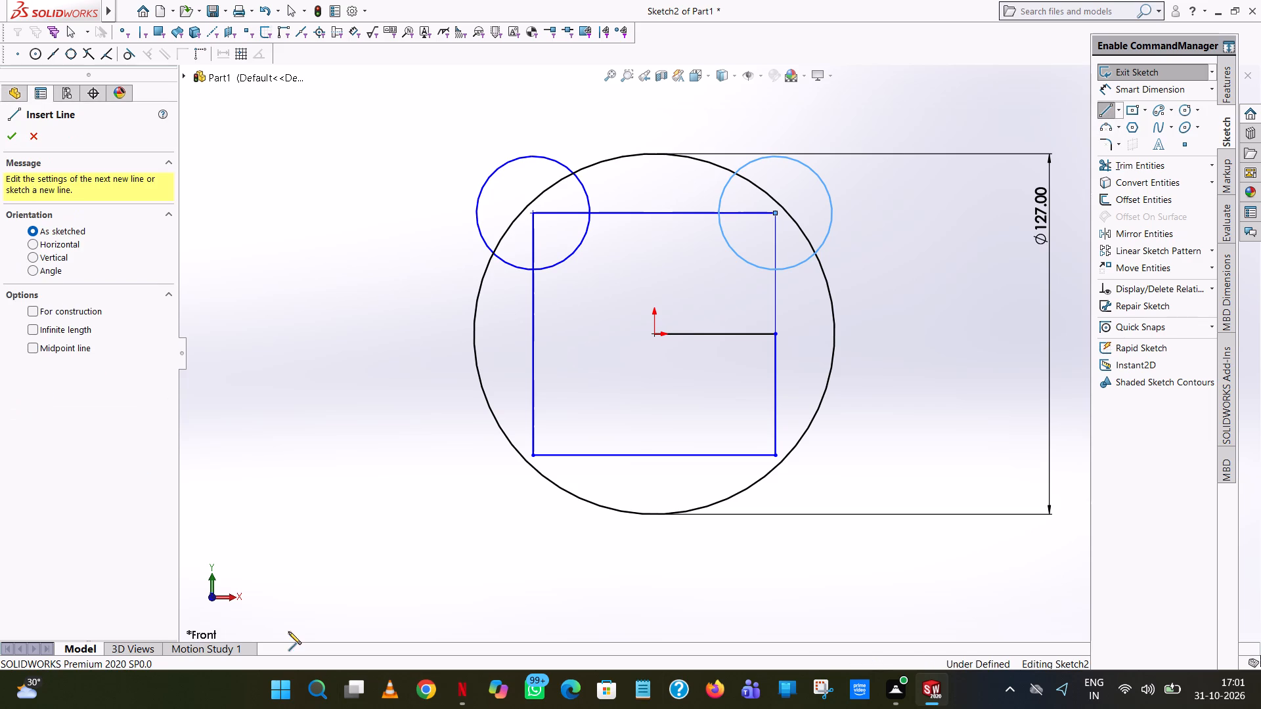
left_click(532, 154)
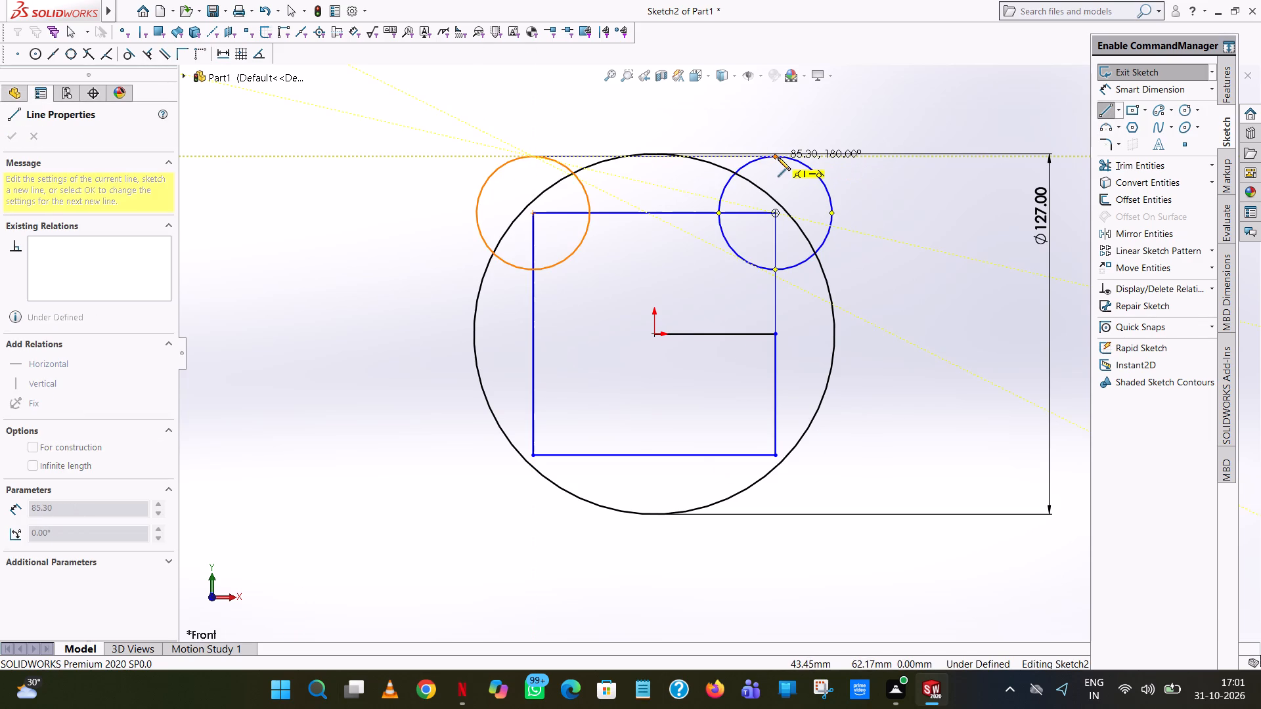
scroll(776, 156, "down", 7)
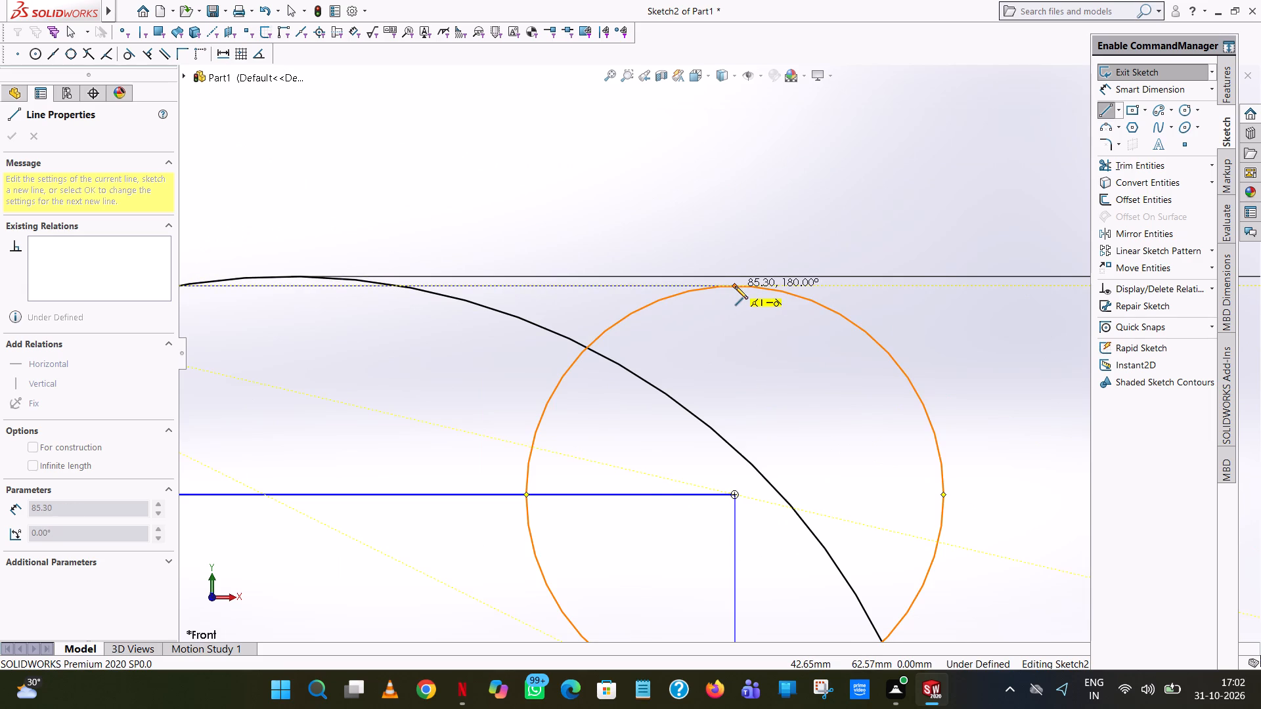
left_click(735, 286)
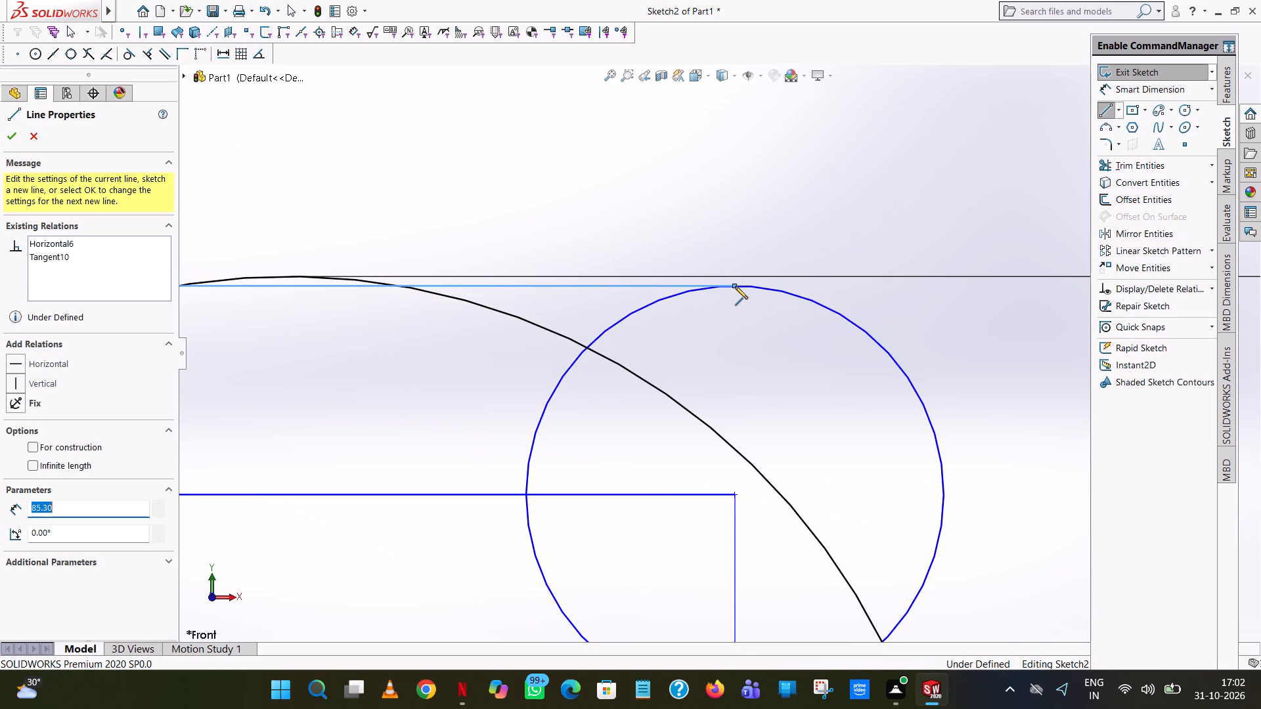
right_click(735, 286)
left_click(778, 302)
Sketch a circle centred on the square's lower-right corner, with its radius set to 19.95 mm.
scroll(778, 303, "up", 8)
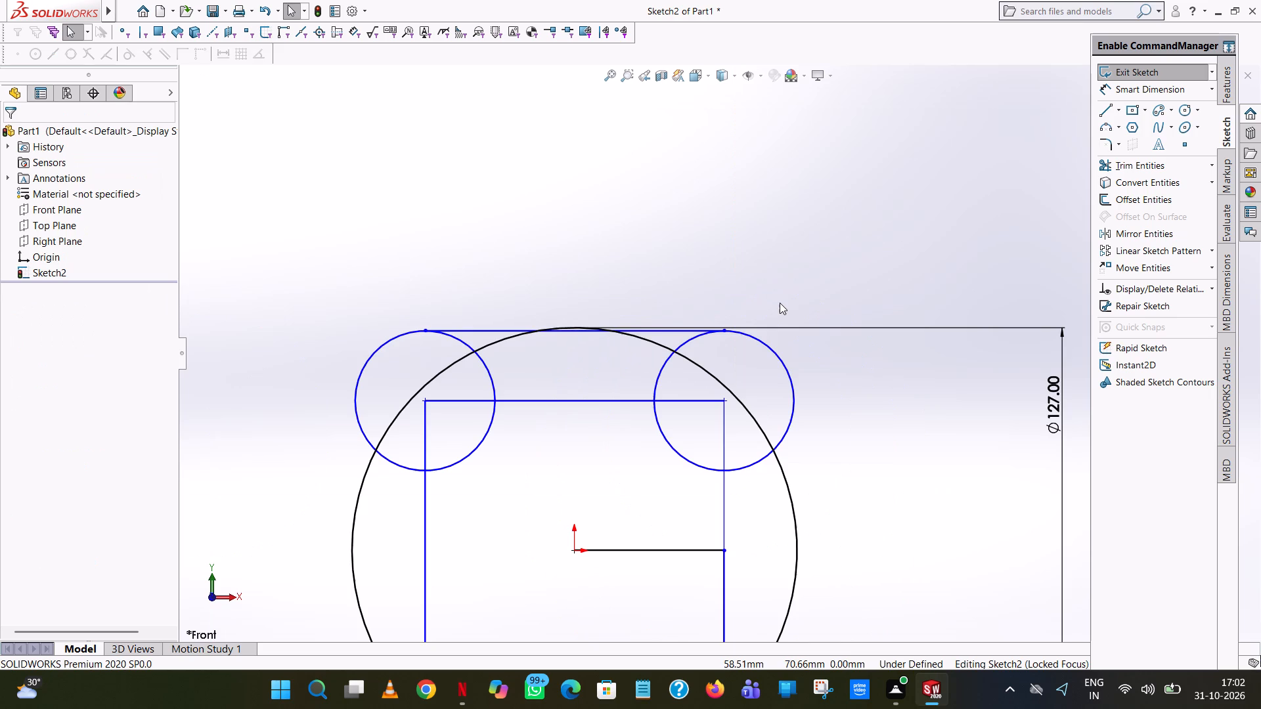
scroll(780, 303, "up", 3)
left_click(1181, 110)
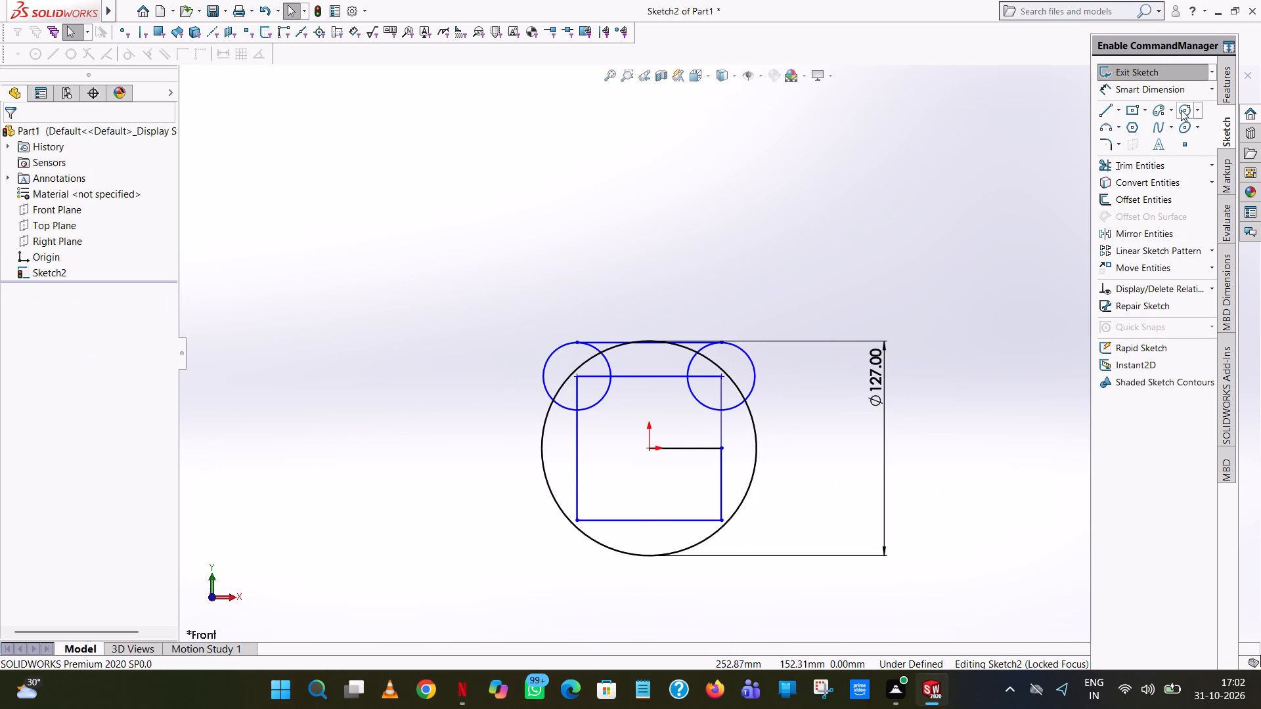
left_click(721, 520)
left_click(841, 489)
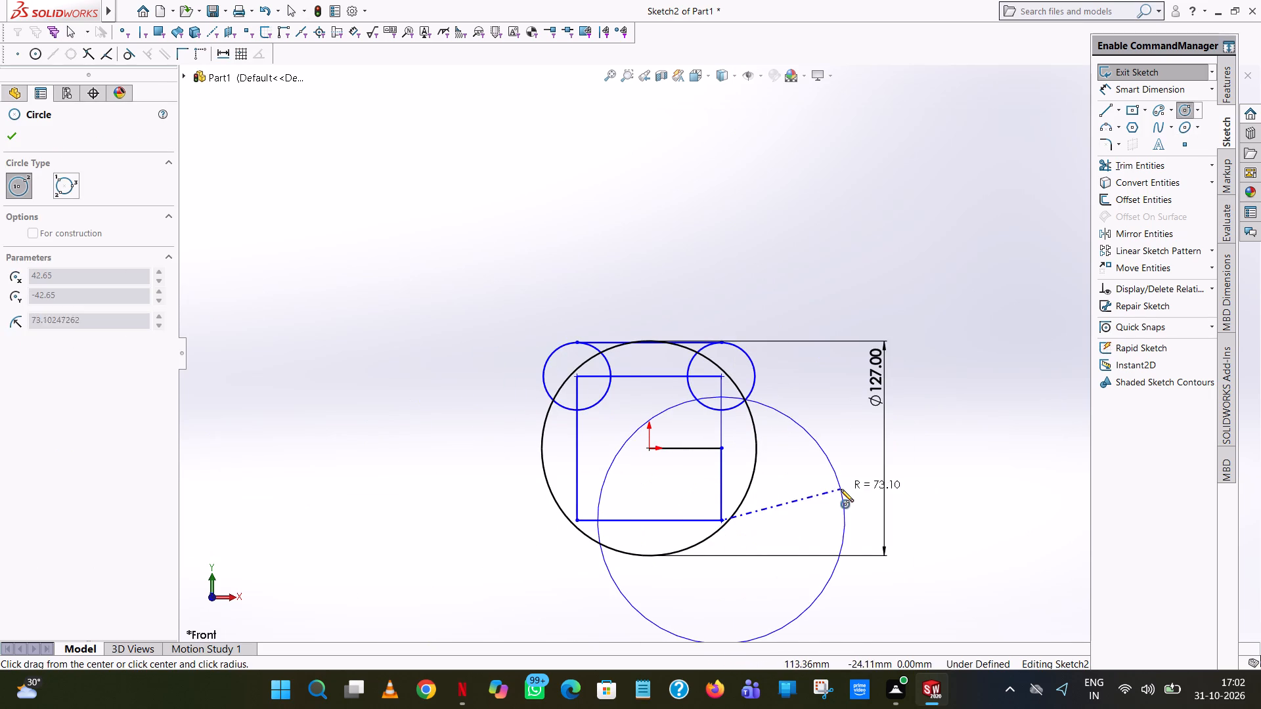
type("19.95")
key("Return")
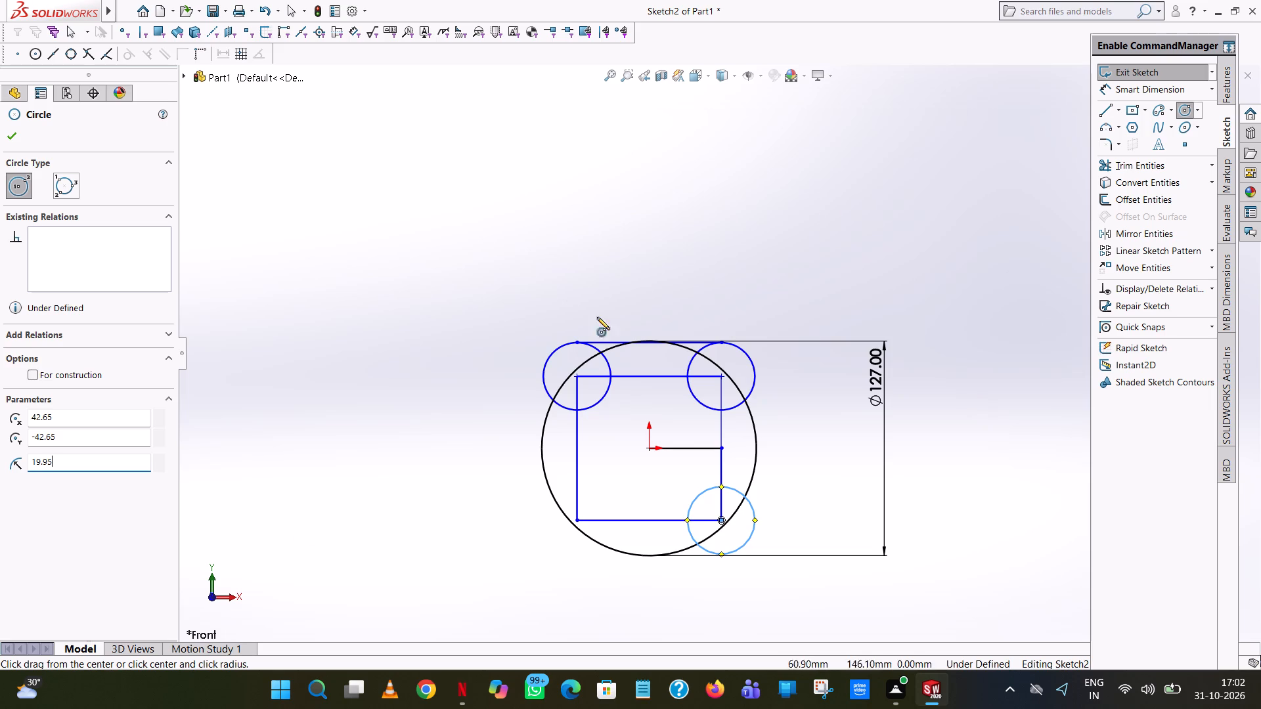
Sketch a circle centred on the square's lower-left corner, with its radius set to 19.95 mm.
left_click(577, 519)
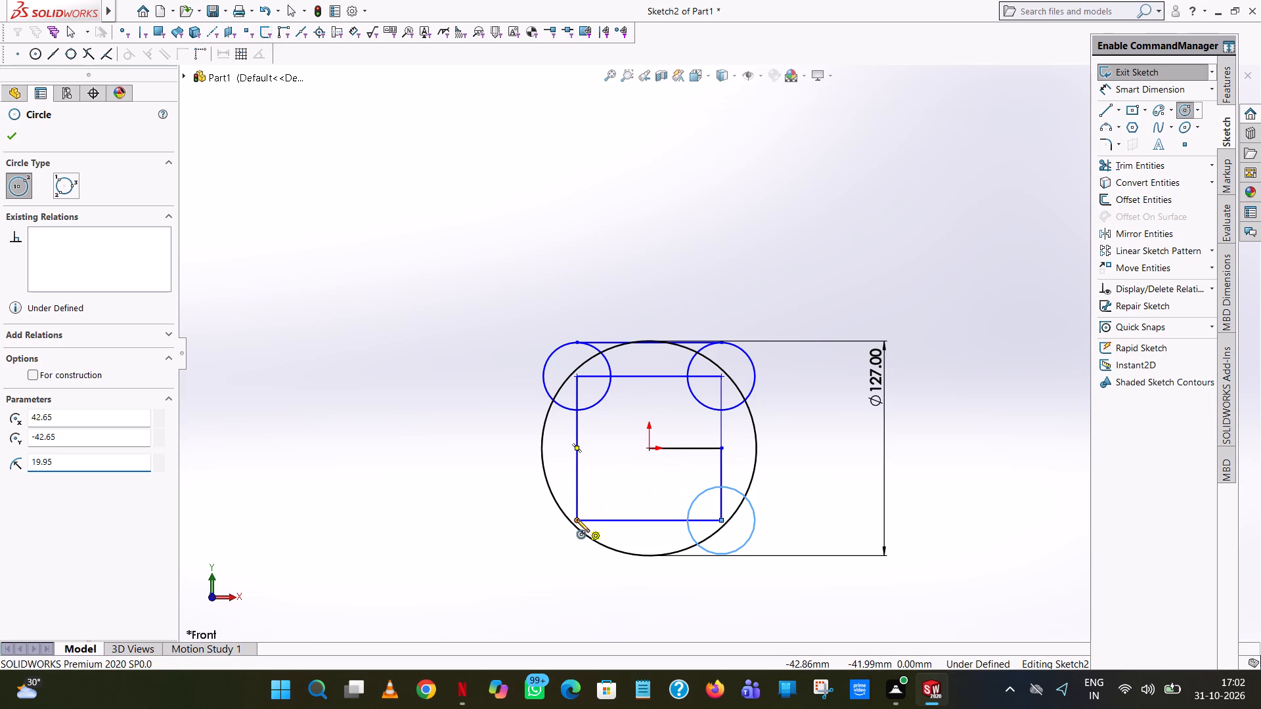
left_click(592, 496)
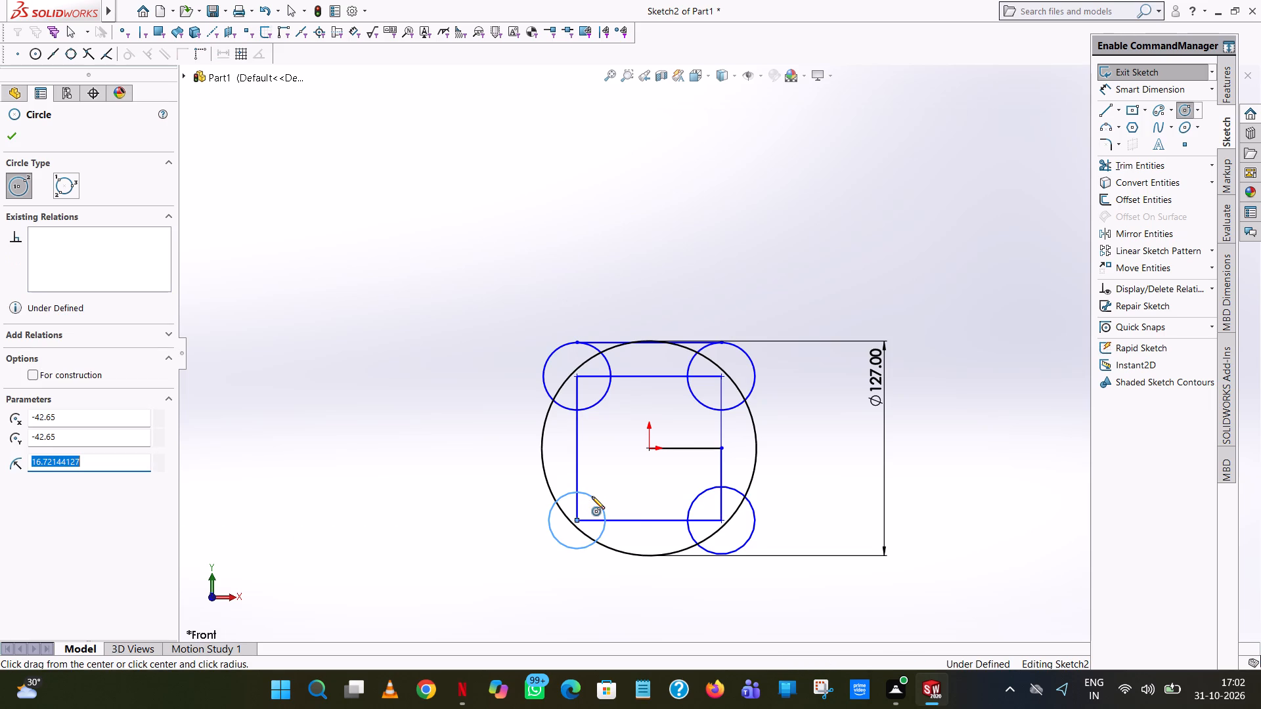
type("19.95")
key("Return")
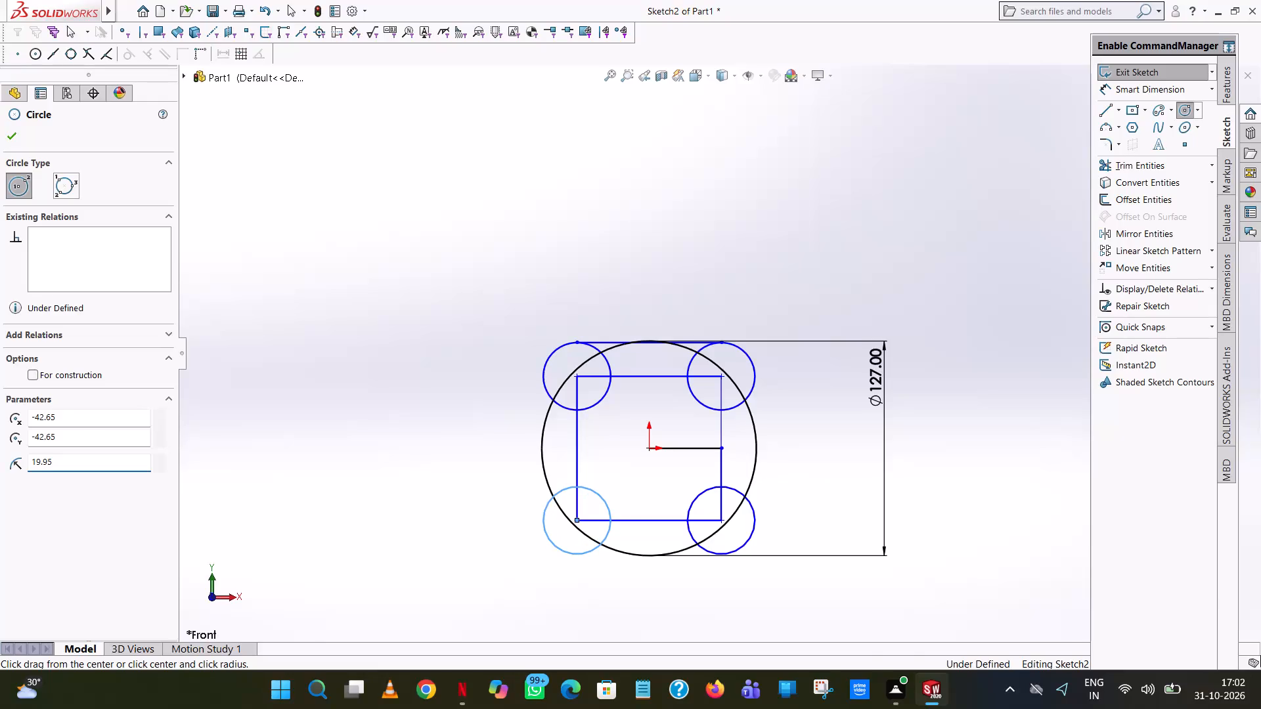
left_click(17, 142)
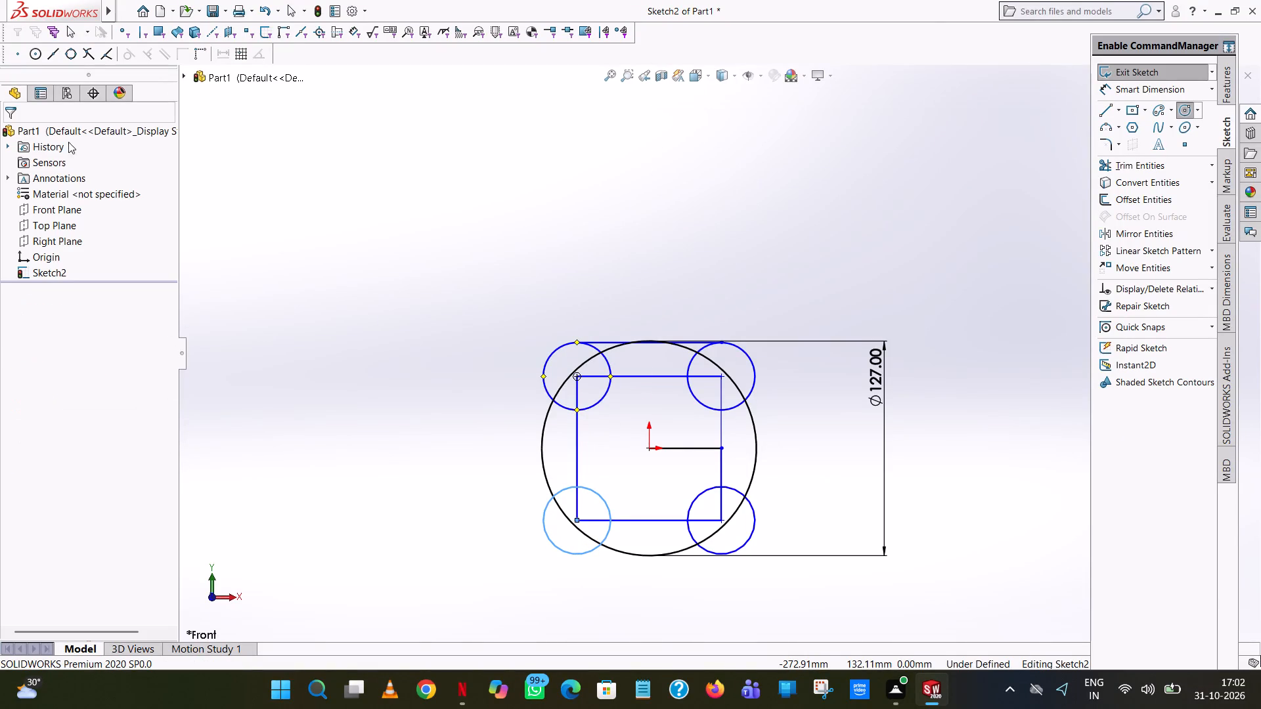
Sketch an 85.3 mm vertical tangent line joining the outermost right points of the two right-hand corner circles.
left_click(1103, 109)
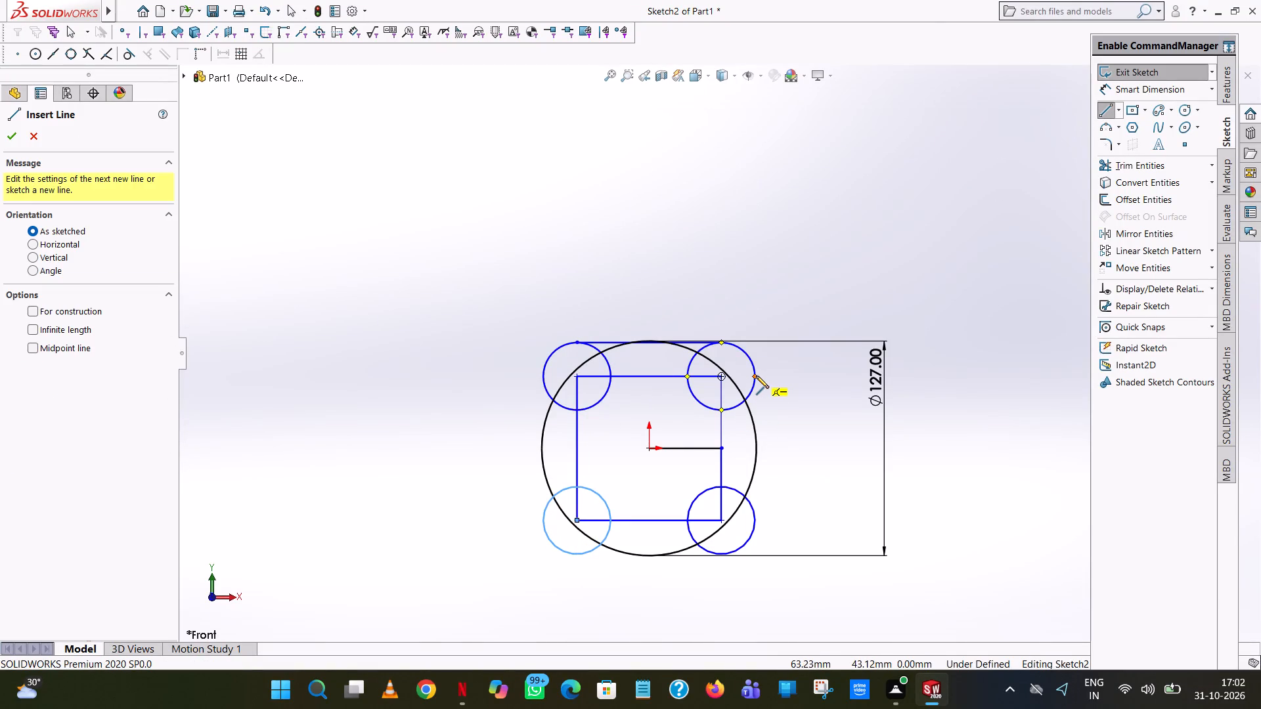
left_click(755, 376)
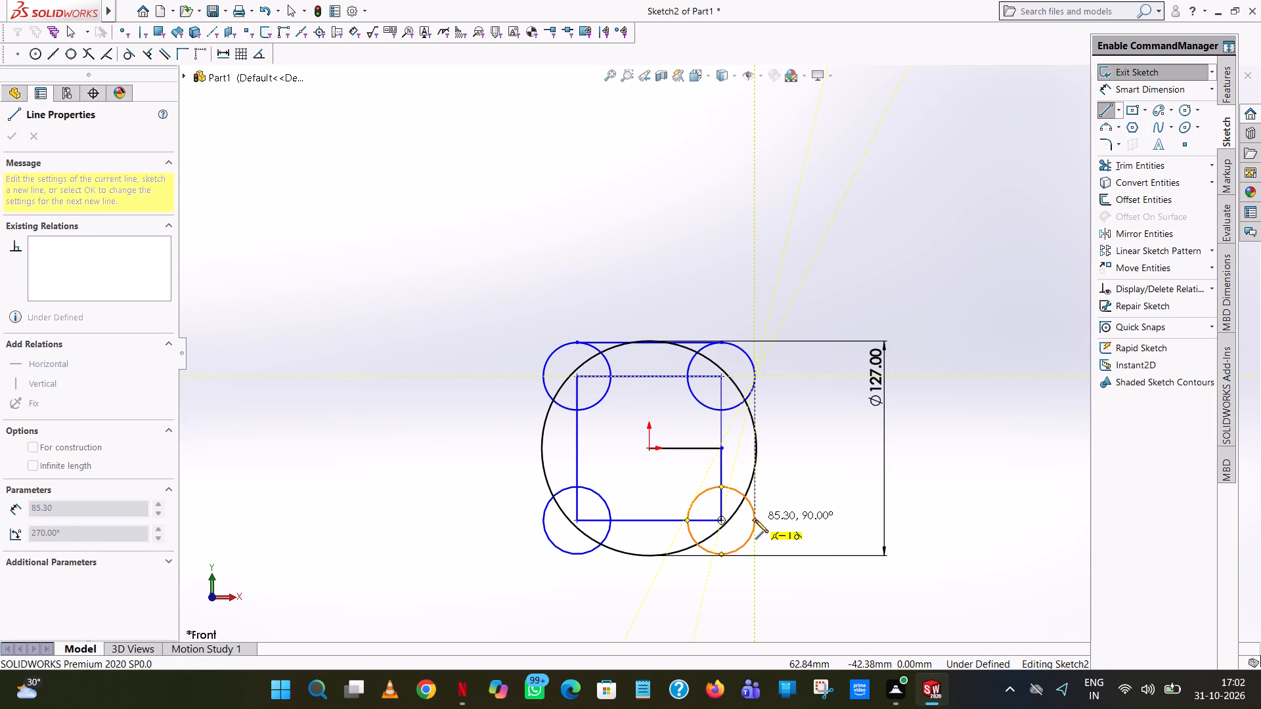
left_click(755, 521)
right_click(755, 521)
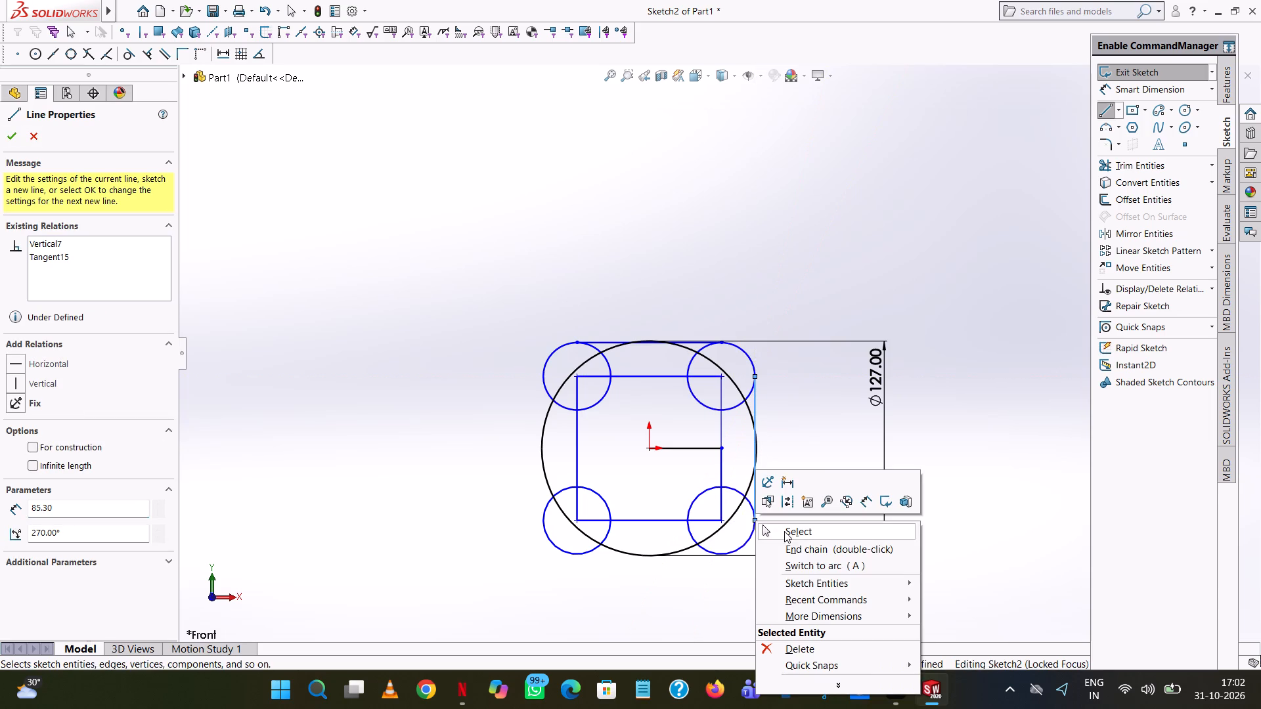
left_click(788, 532)
Sketch an 85.3 mm horizontal tangent line joining the bottom points of the two lower corner circles.
left_click(1103, 106)
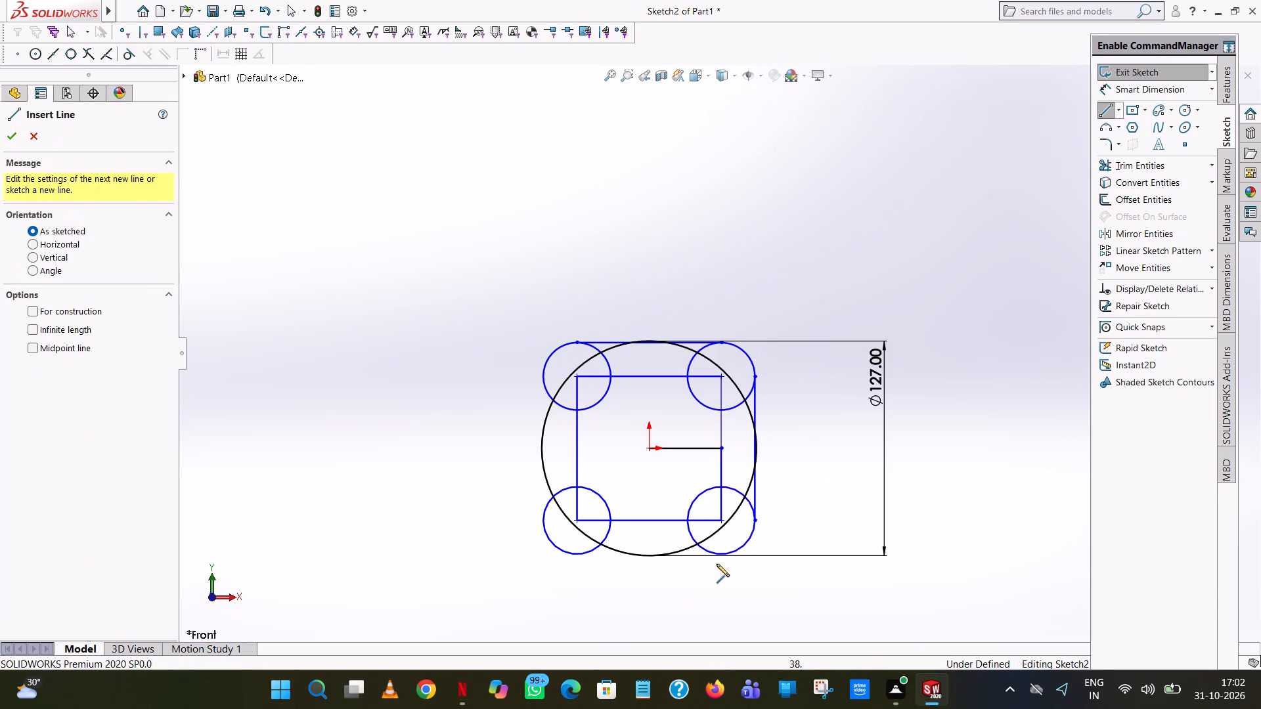
left_click(722, 553)
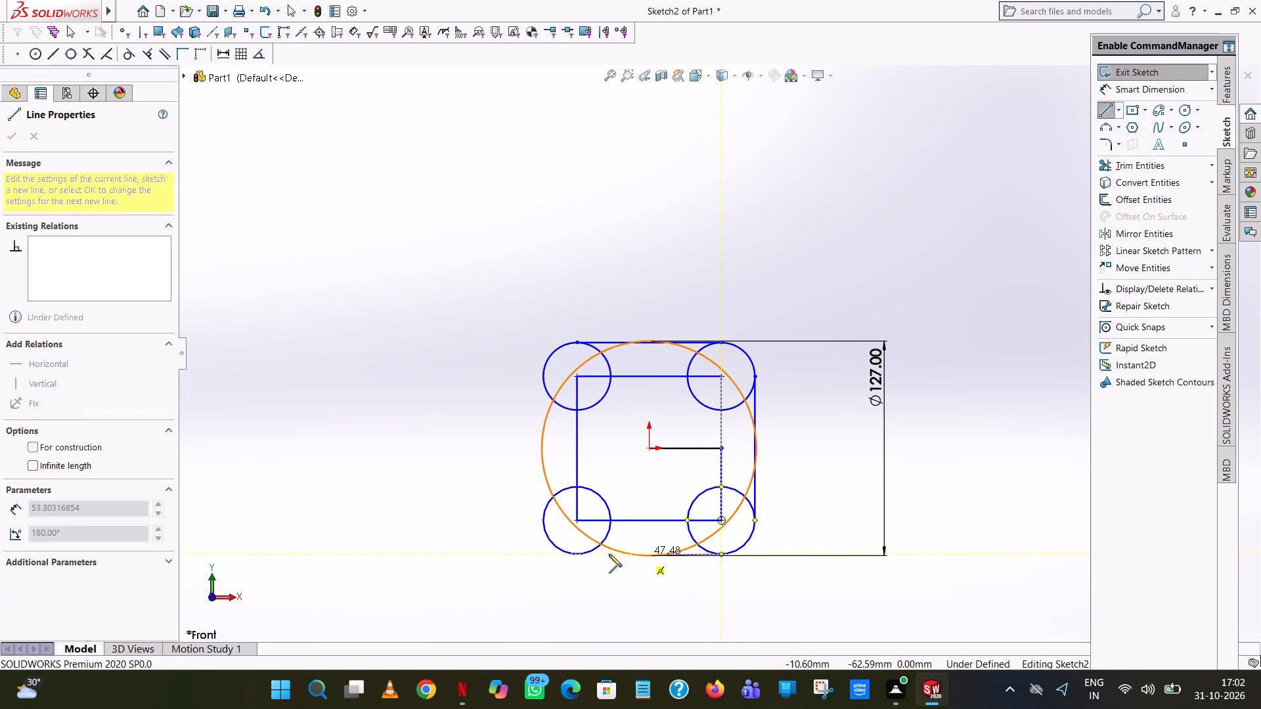
left_click(575, 555)
right_click(575, 555)
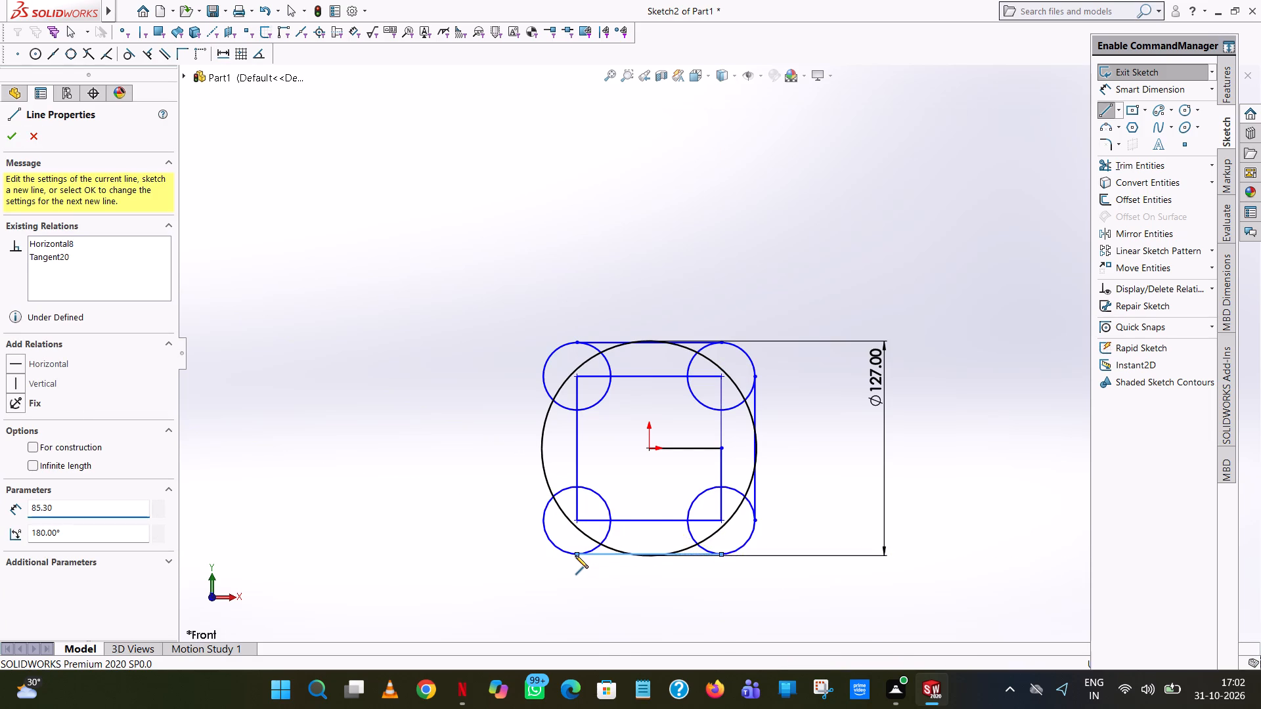
left_click(616, 549)
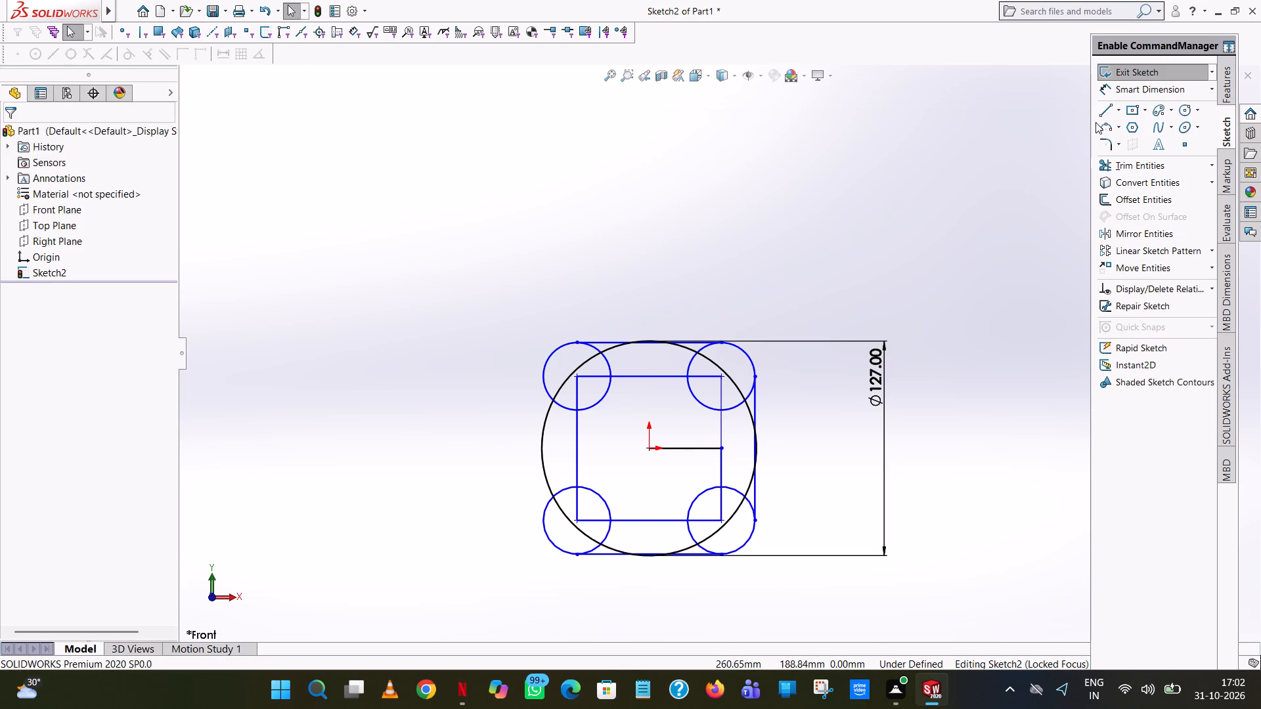
Sketch an 85.3 mm vertical tangent line joining the outermost left points of the two left-hand corner circles.
left_click(1107, 105)
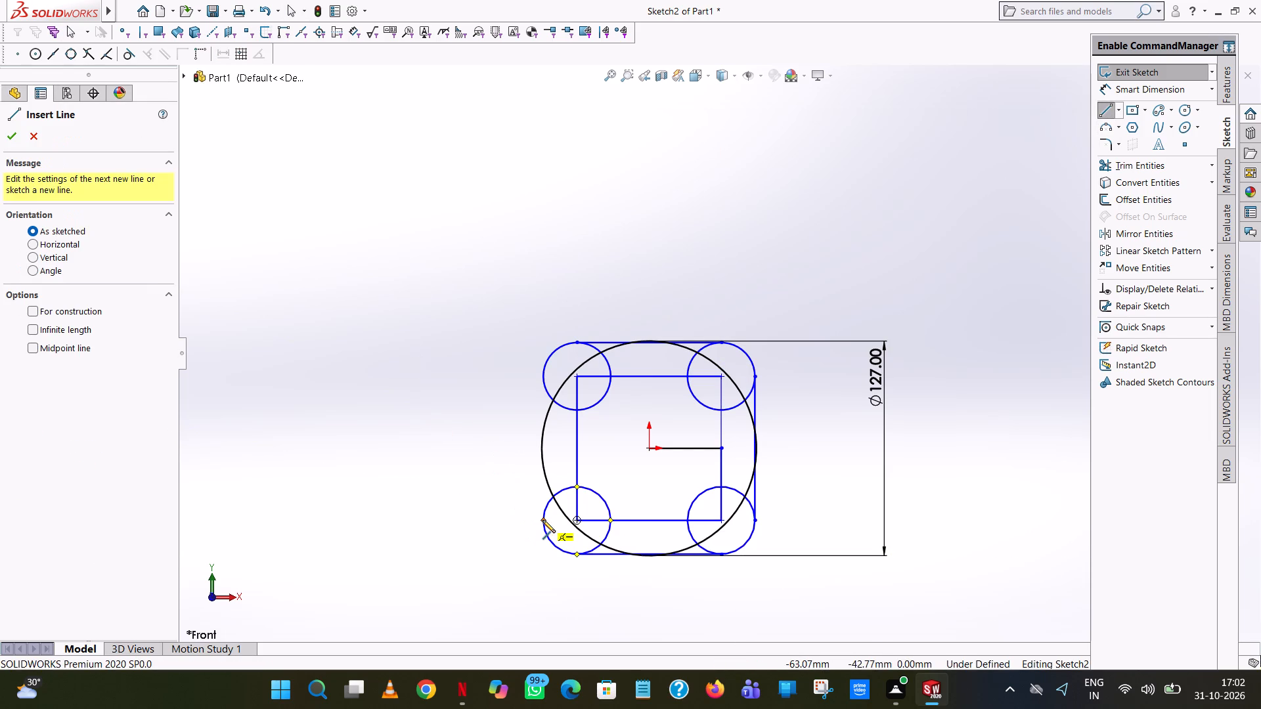
left_click(542, 520)
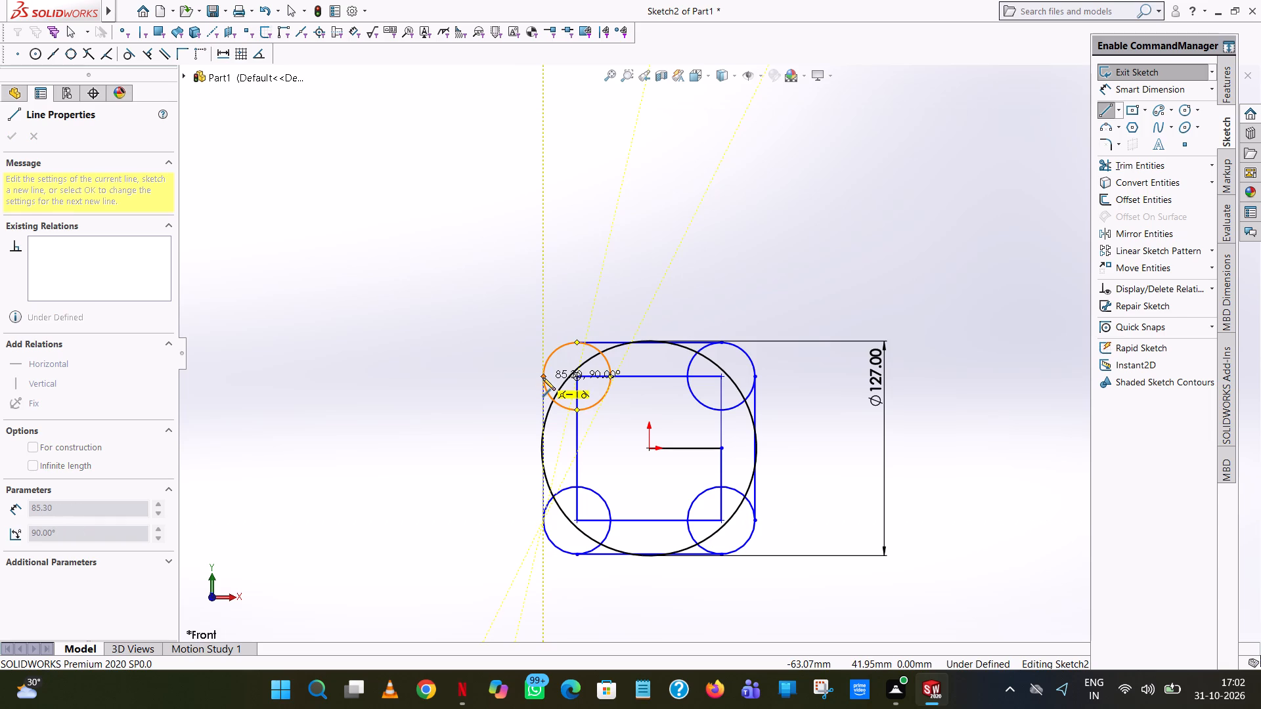
left_click(542, 376)
right_click(542, 374)
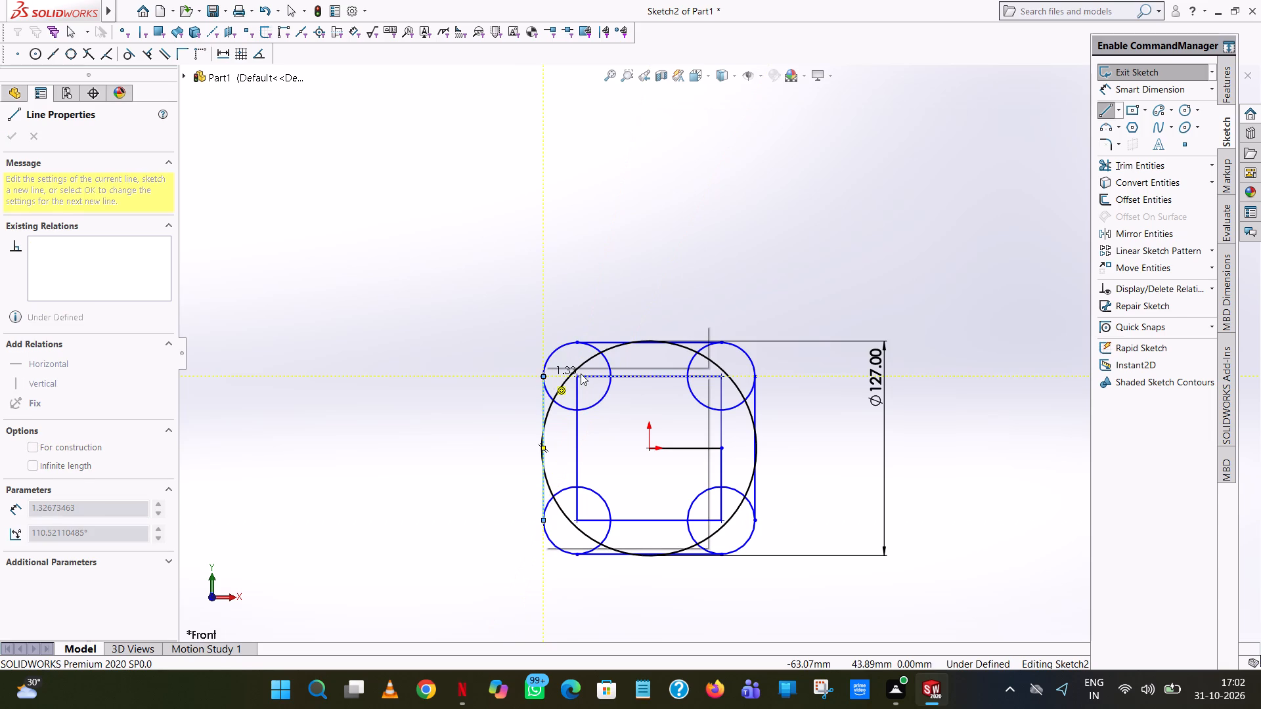
left_click(590, 381)
Trim the upper-right corner circle to its outer quarter arc between the top and right tangent lines.
left_click(1125, 161)
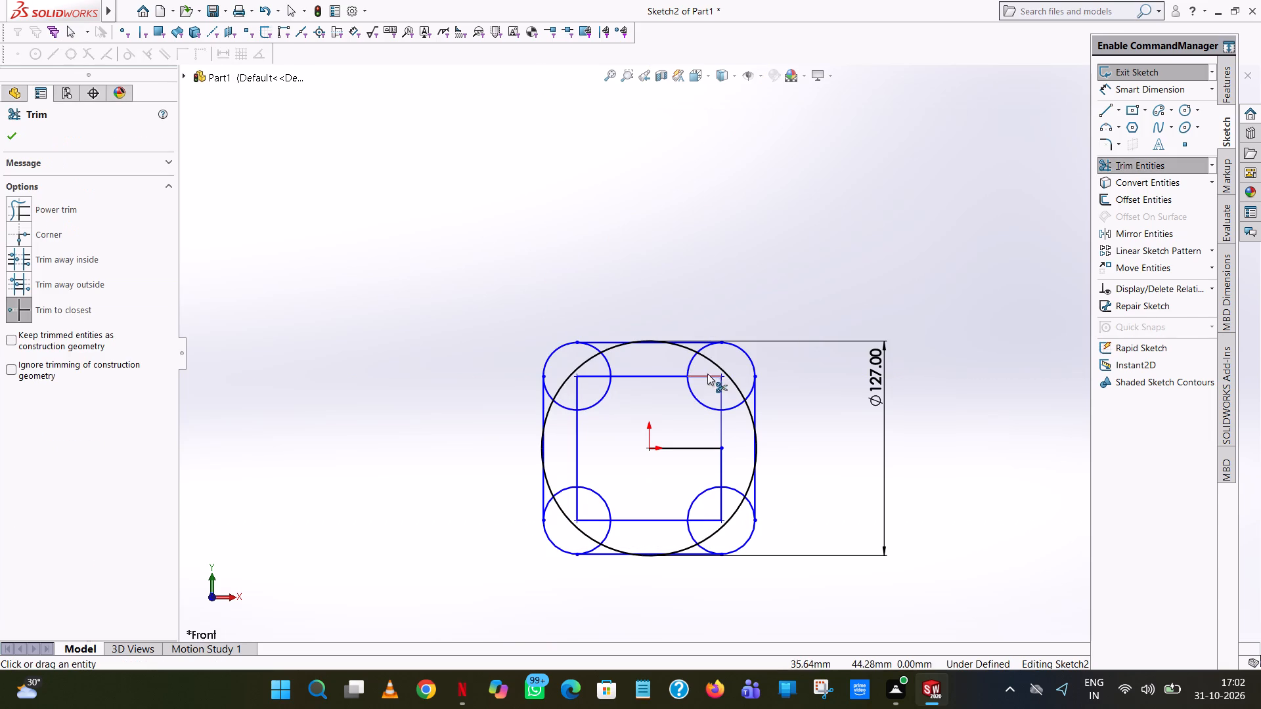
scroll(700, 367, "down", 9)
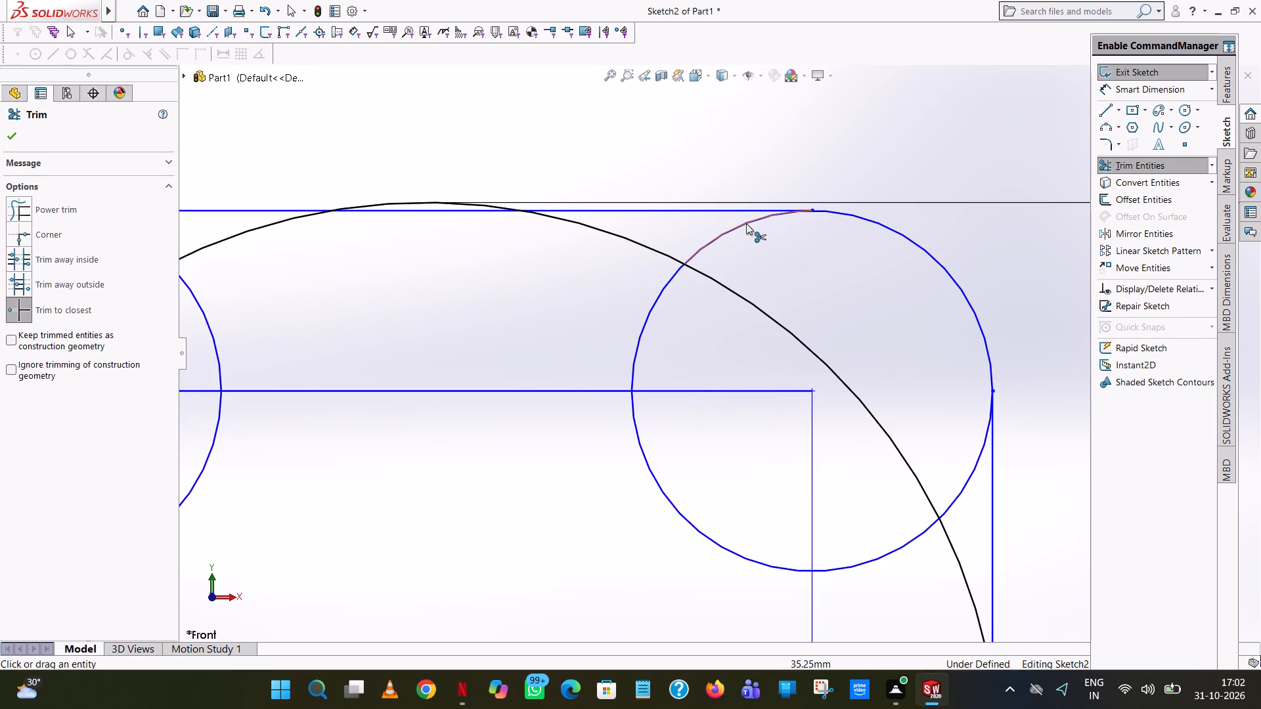
left_click(746, 228)
left_click(738, 226)
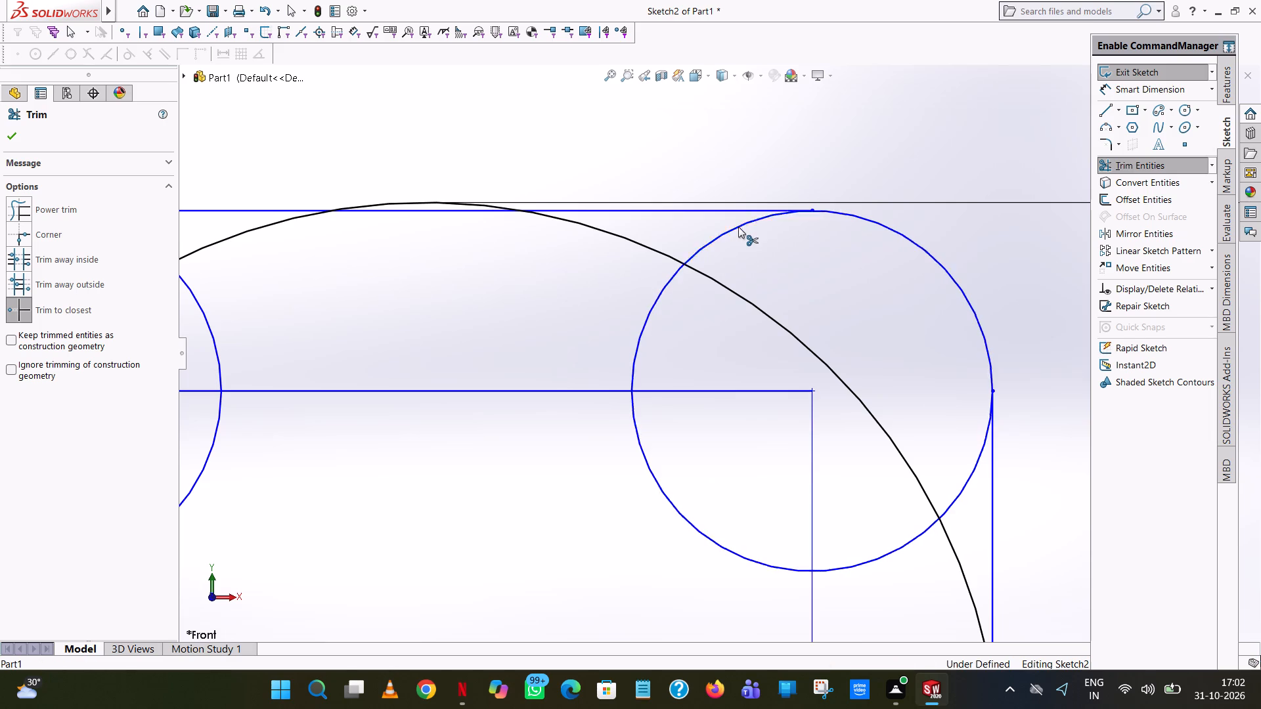
left_click(666, 289)
left_click(648, 453)
left_click(648, 464)
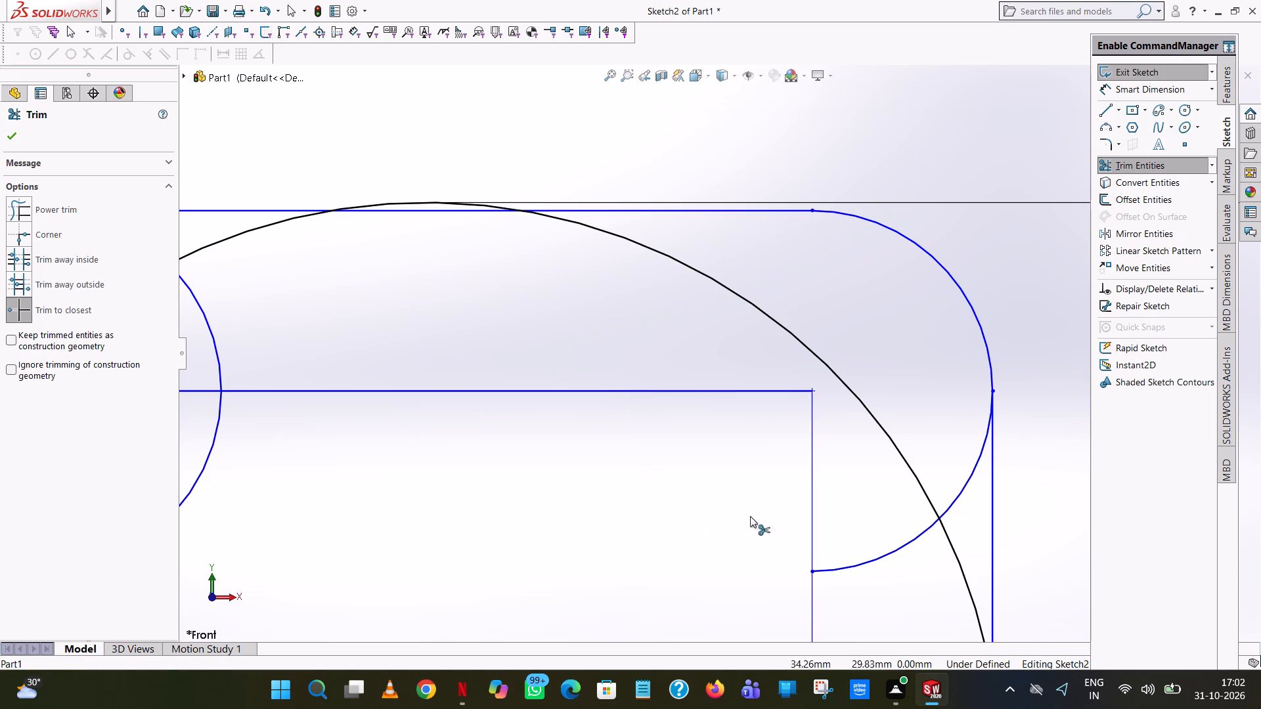
left_click(882, 557)
left_click(969, 481)
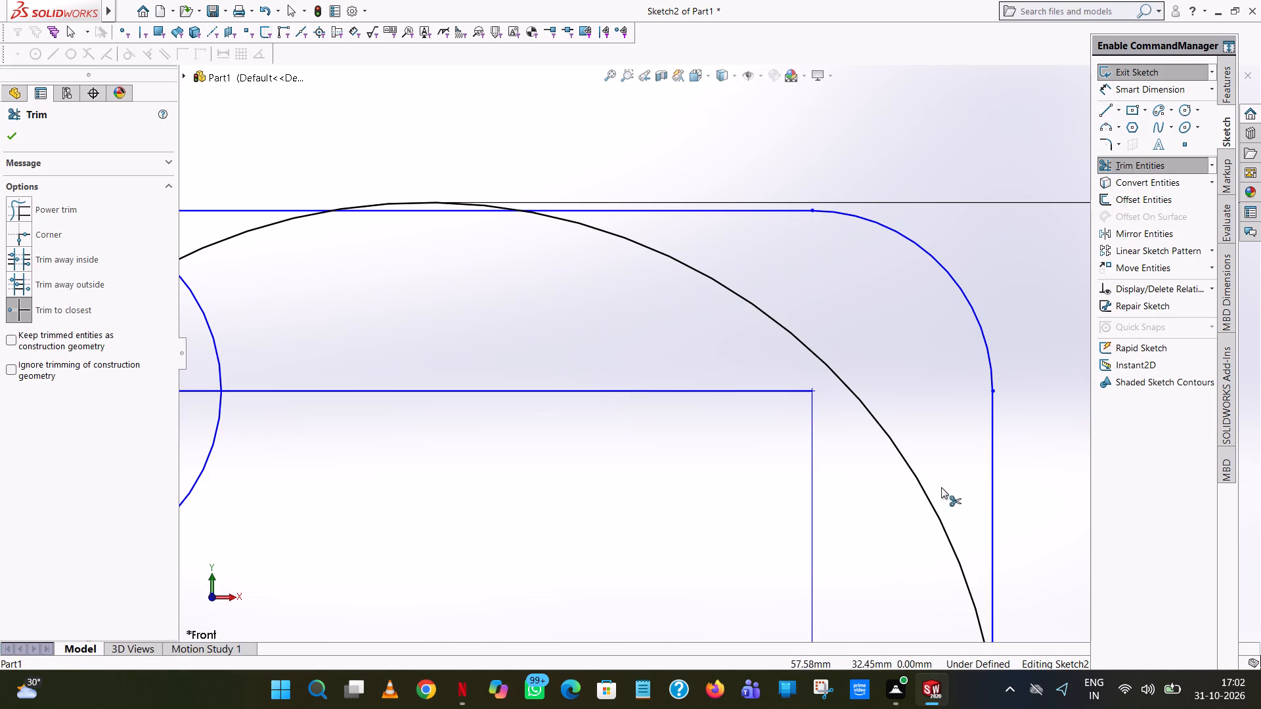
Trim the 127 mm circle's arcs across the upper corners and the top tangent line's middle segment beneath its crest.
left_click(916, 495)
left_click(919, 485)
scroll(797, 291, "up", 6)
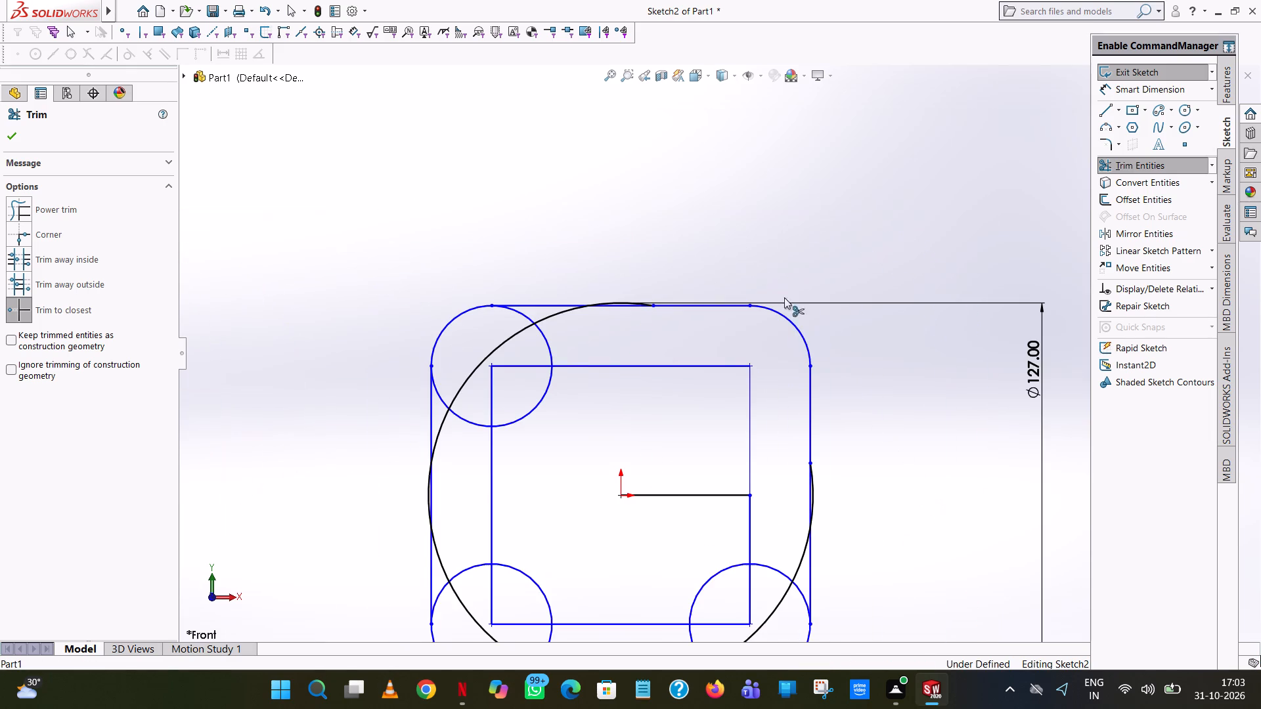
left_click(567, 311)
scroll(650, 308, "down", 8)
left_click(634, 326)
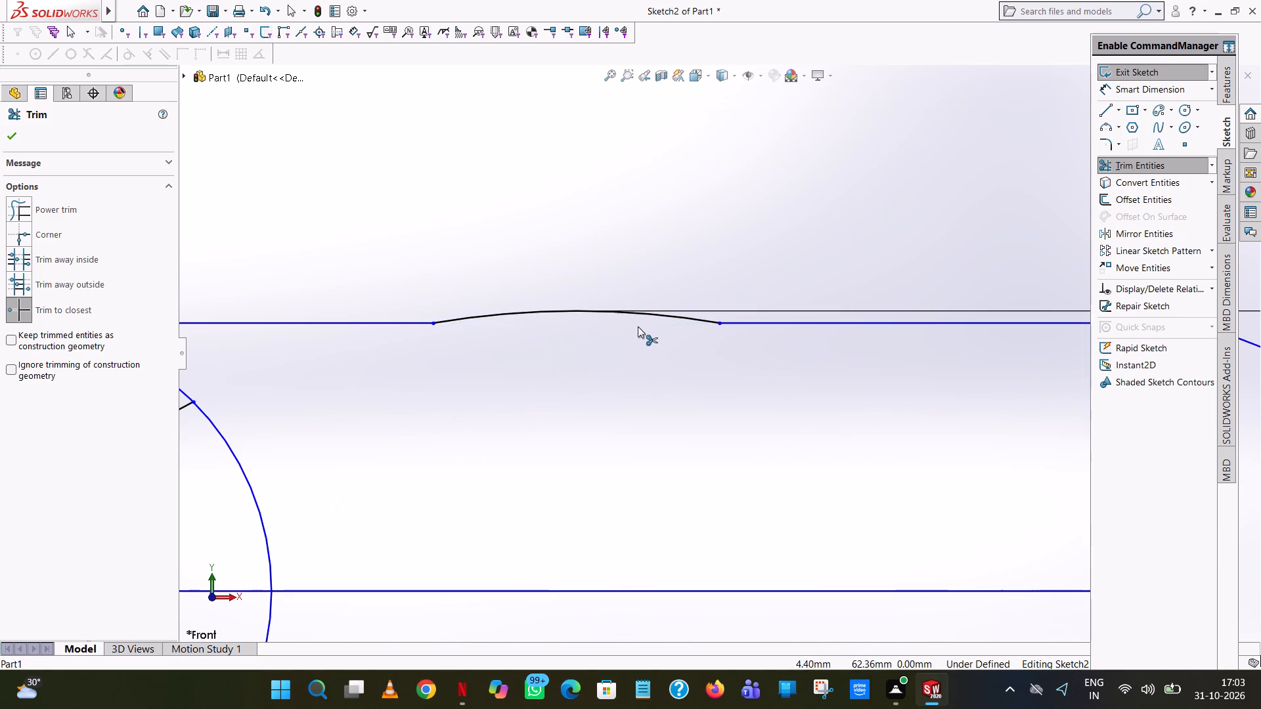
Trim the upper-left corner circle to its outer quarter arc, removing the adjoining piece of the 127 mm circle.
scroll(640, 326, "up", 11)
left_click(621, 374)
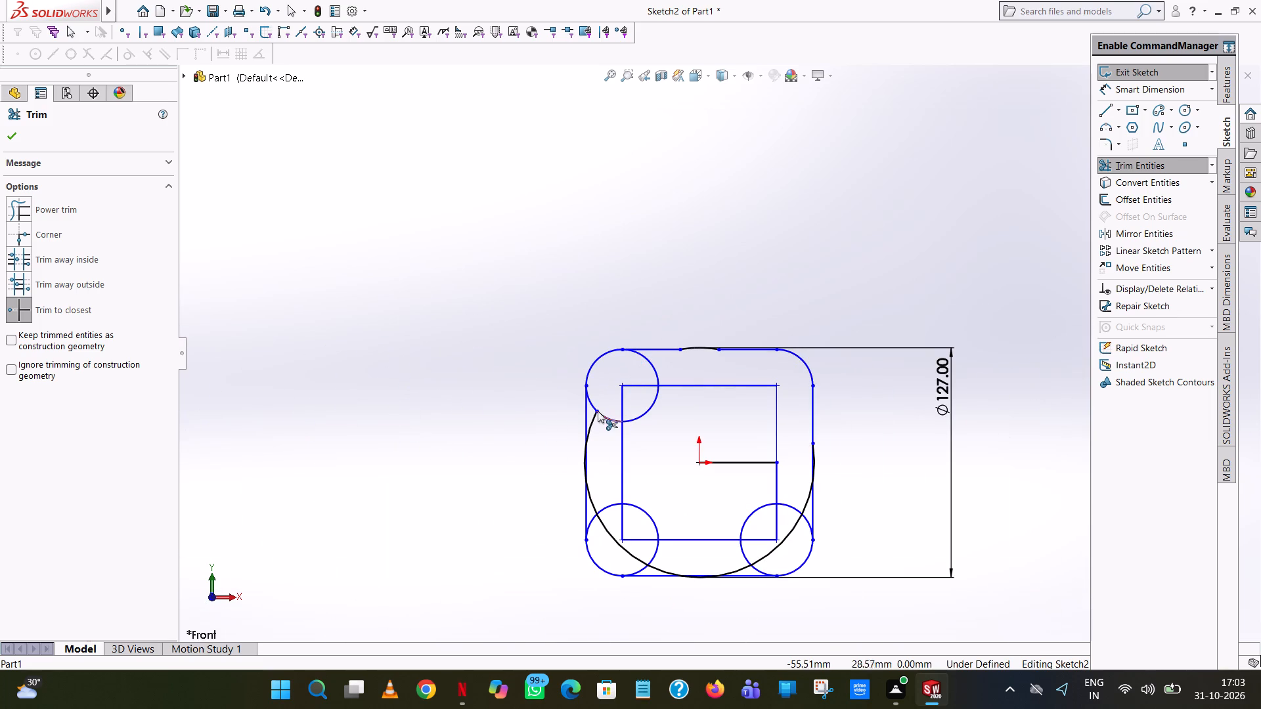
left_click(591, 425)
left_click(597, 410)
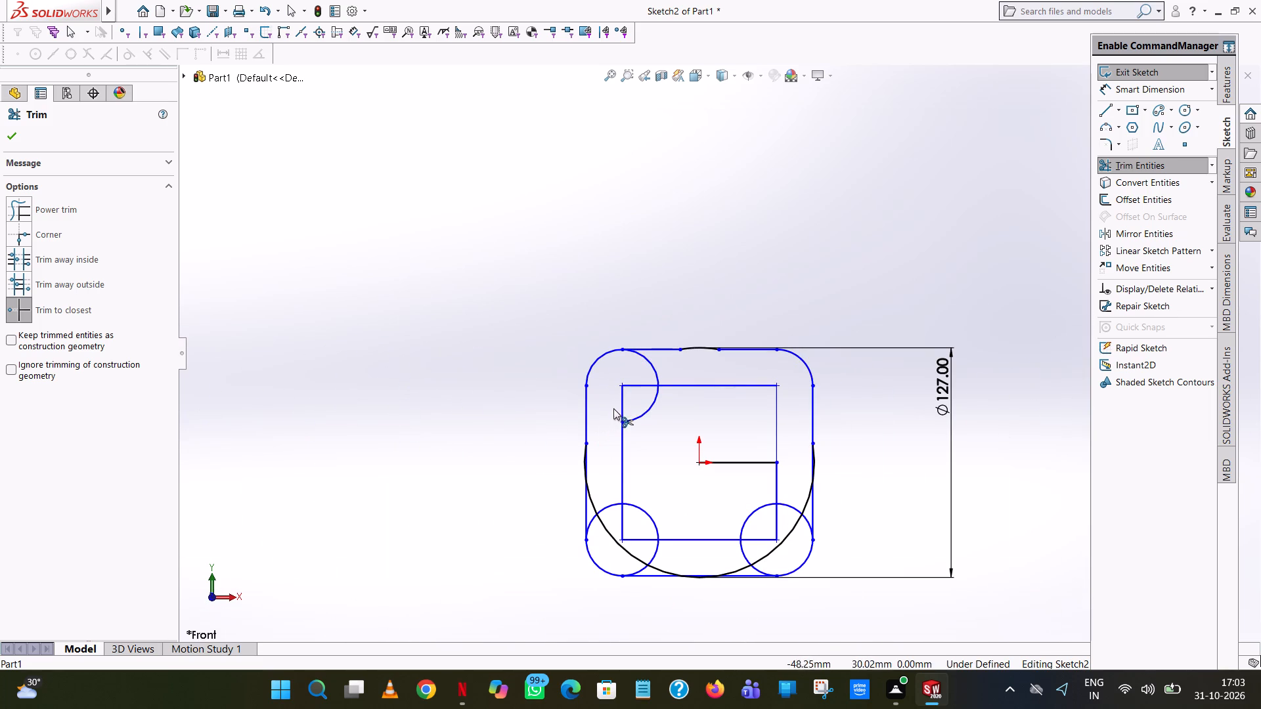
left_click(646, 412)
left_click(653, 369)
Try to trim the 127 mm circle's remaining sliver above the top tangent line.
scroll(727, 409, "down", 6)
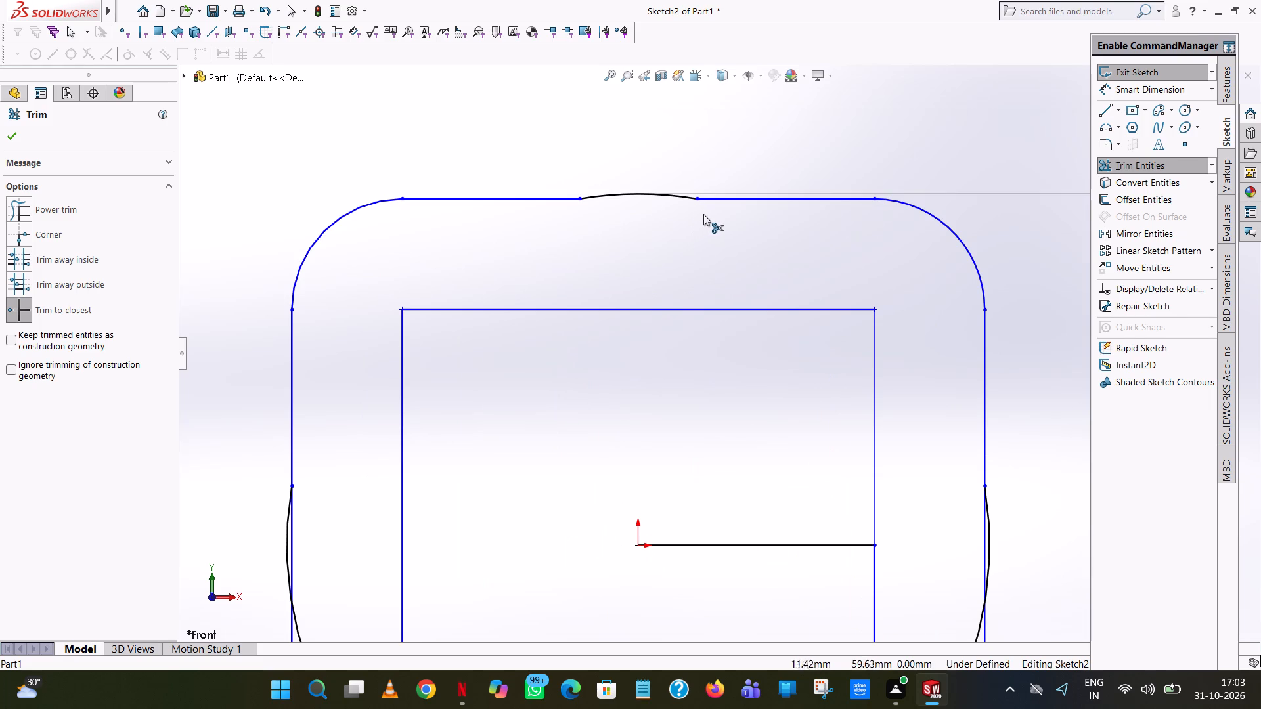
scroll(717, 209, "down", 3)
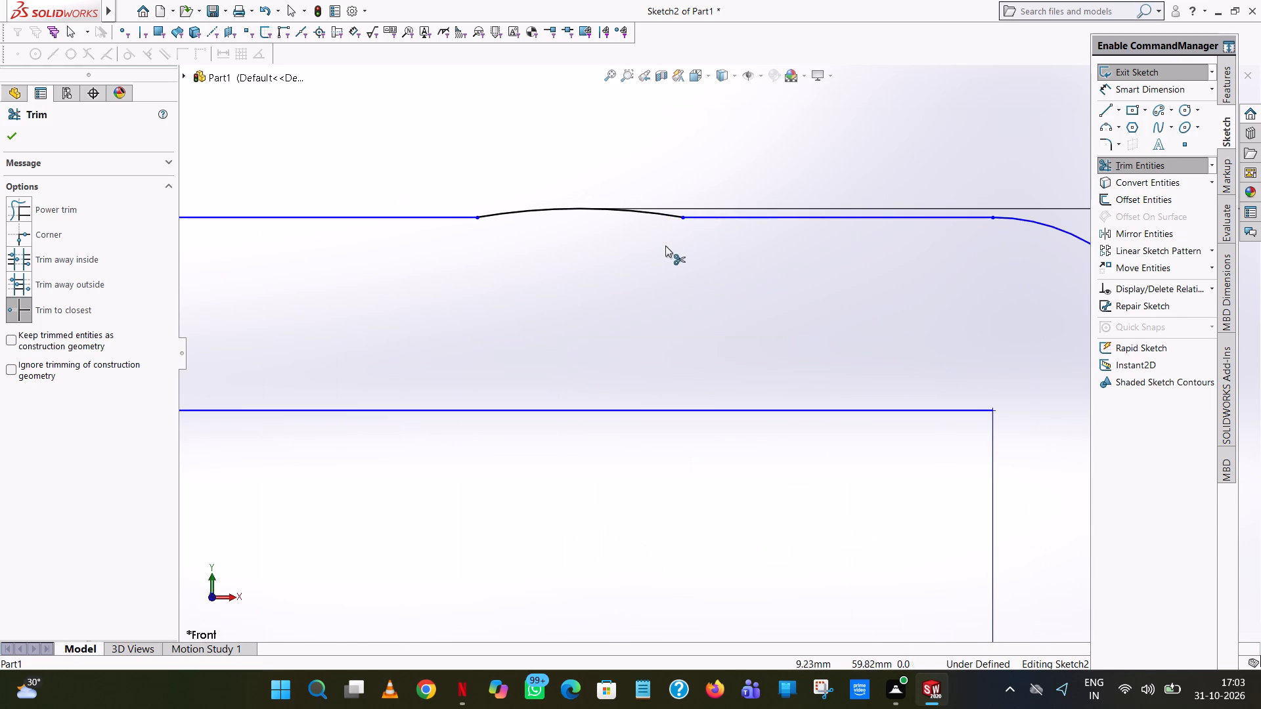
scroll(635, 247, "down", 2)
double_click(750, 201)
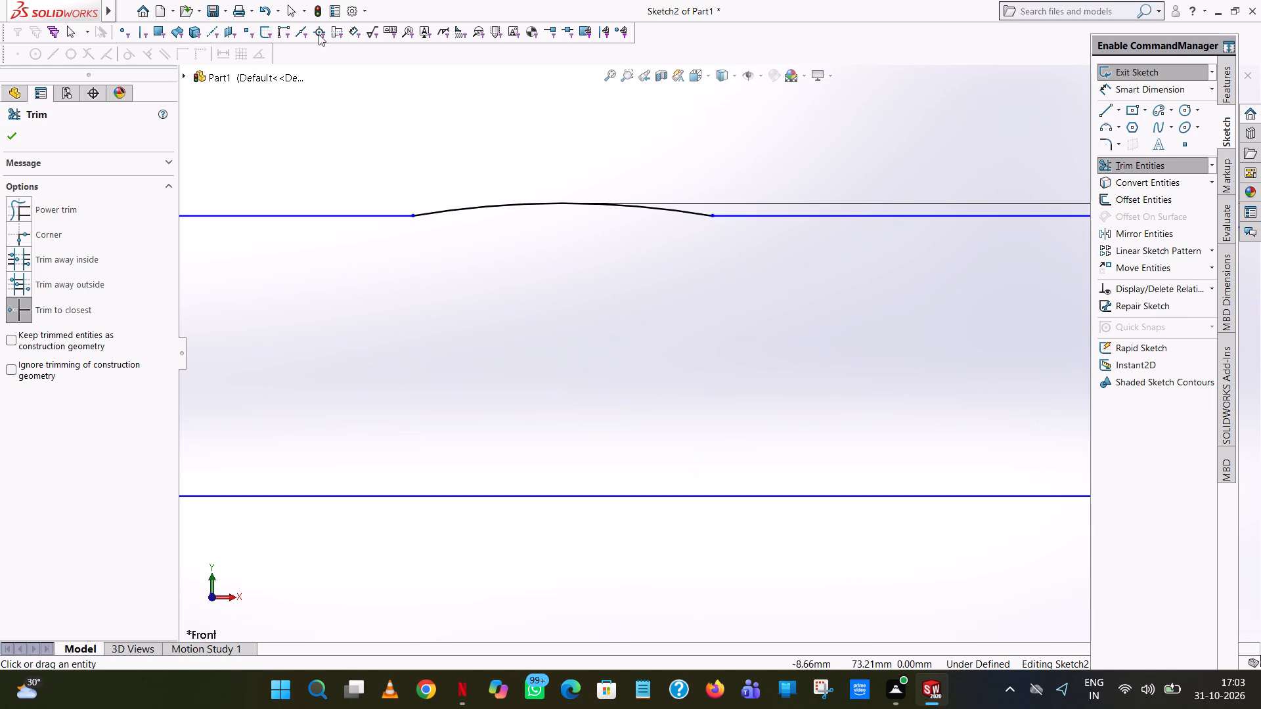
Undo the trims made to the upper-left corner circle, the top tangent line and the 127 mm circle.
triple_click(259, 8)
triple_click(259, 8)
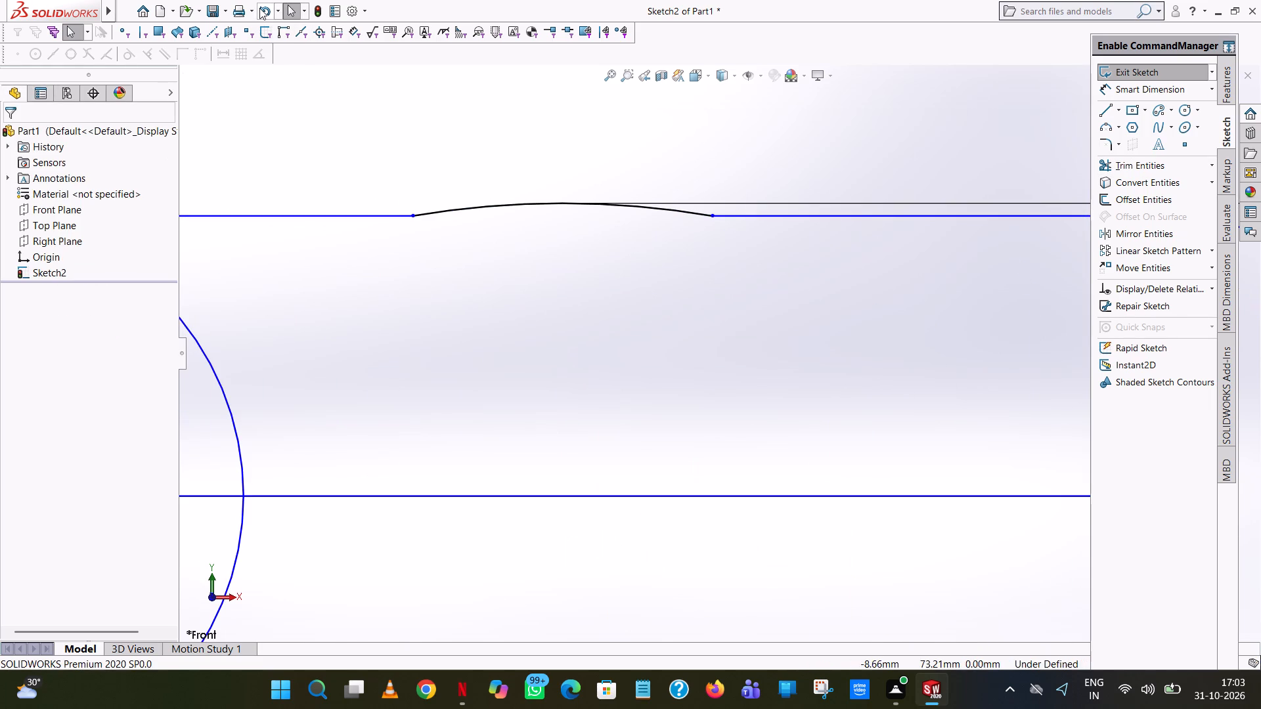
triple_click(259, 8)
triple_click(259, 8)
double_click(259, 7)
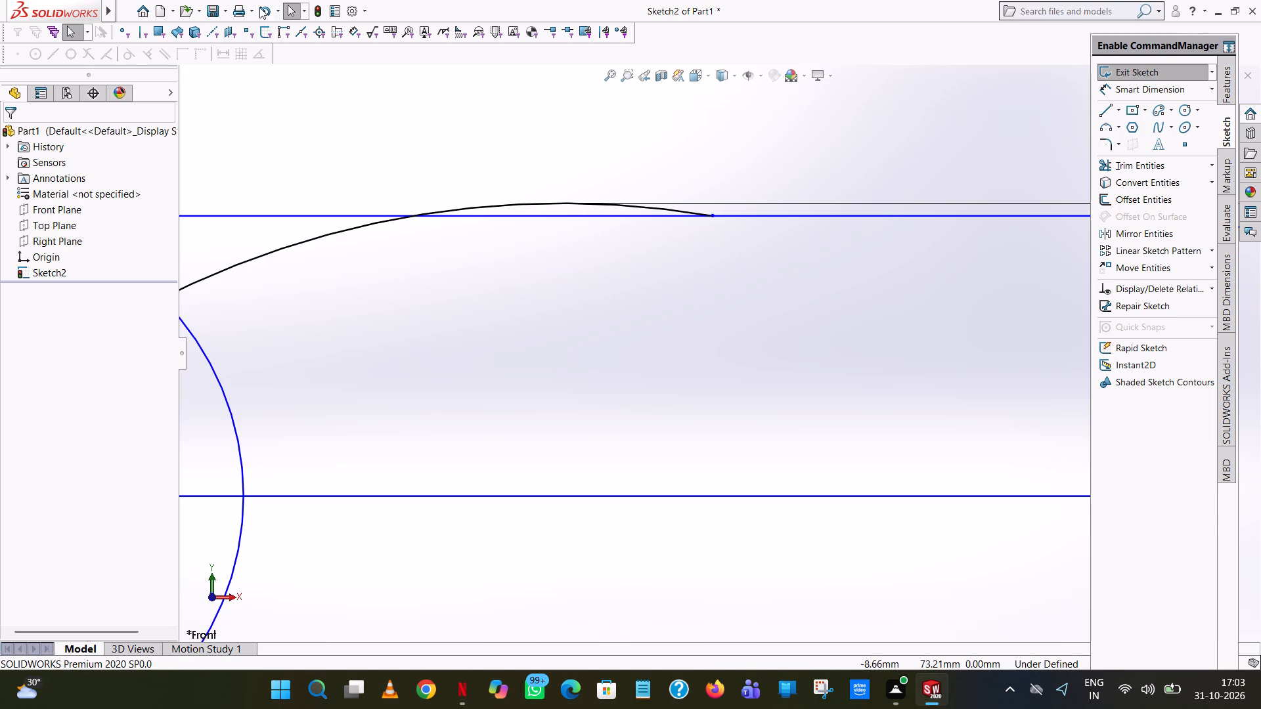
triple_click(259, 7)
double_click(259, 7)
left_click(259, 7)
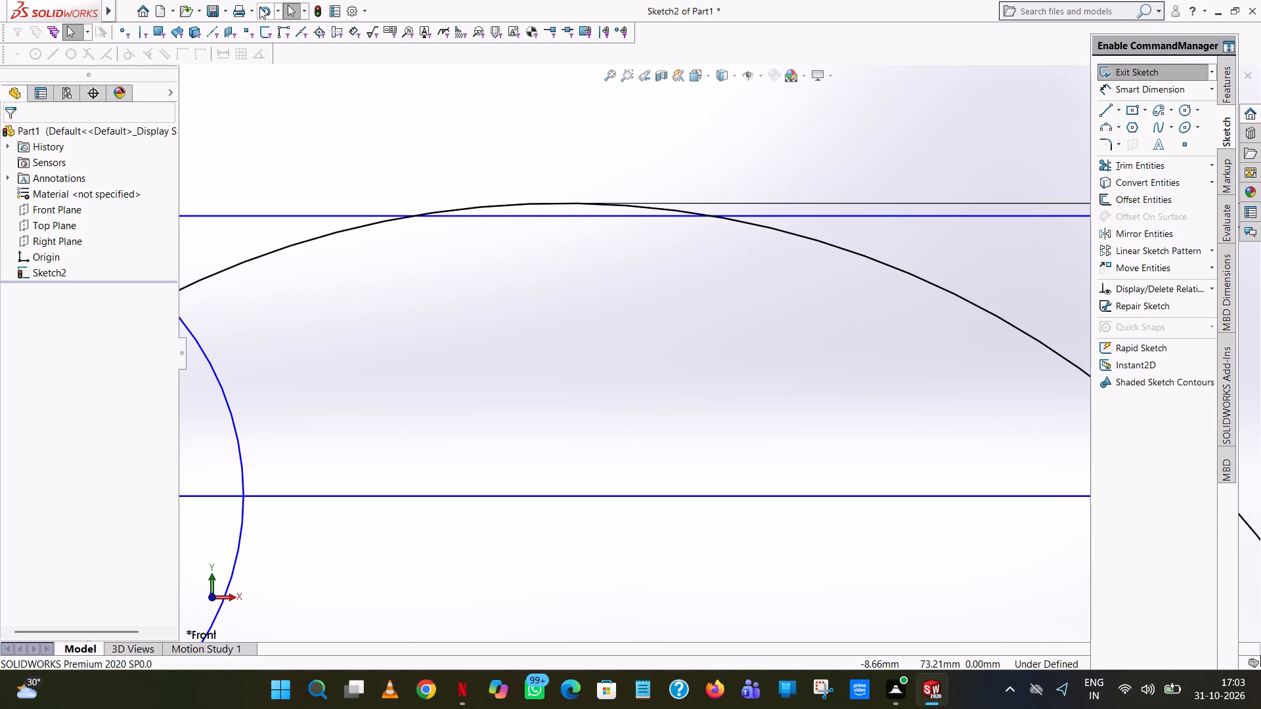
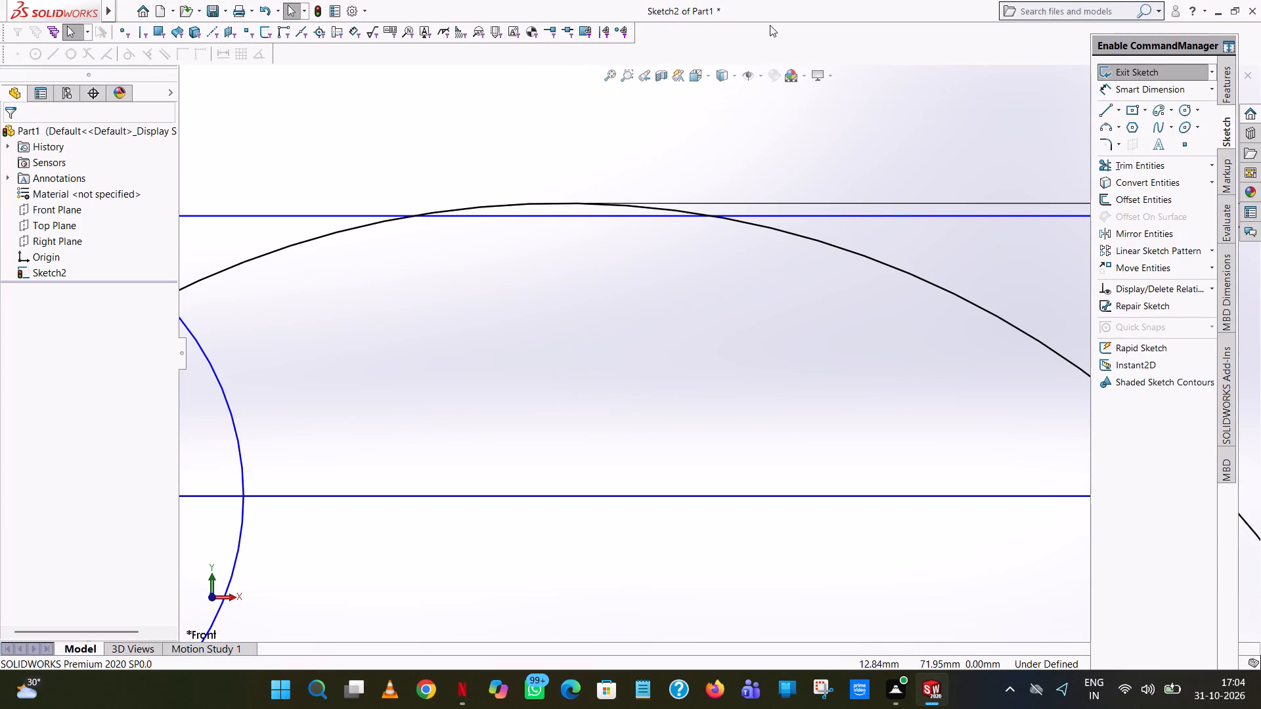
Undo the upper-right corner circle's trims, the tangent lines and both lower corner circles.
scroll(556, 236, "up", 10)
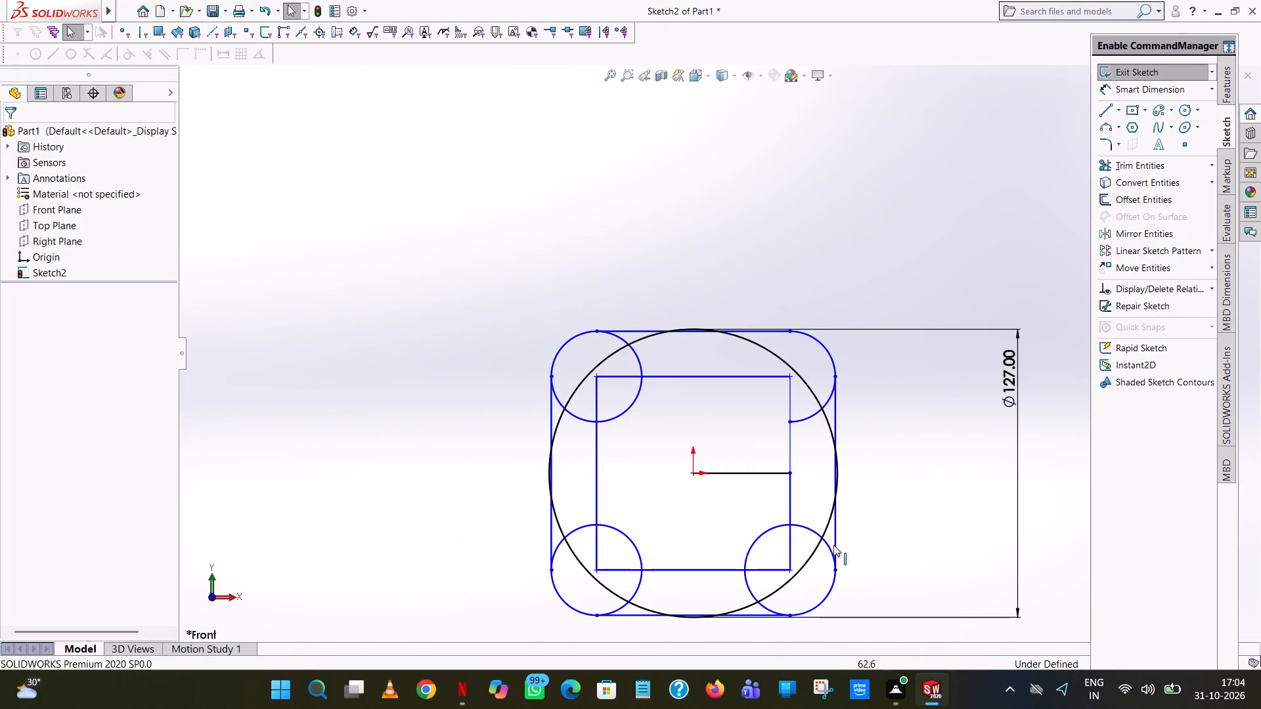
scroll(816, 465, "up", 4)
scroll(803, 328, "down", 4)
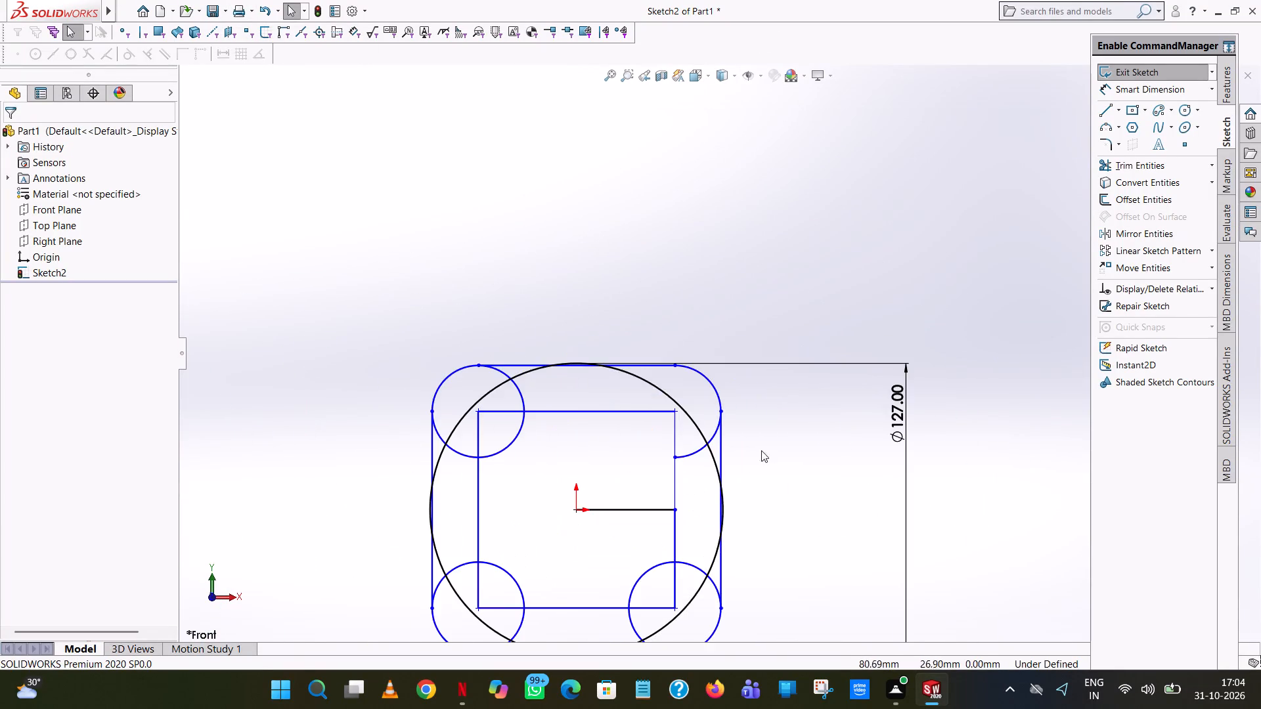
scroll(711, 458, "up", 6)
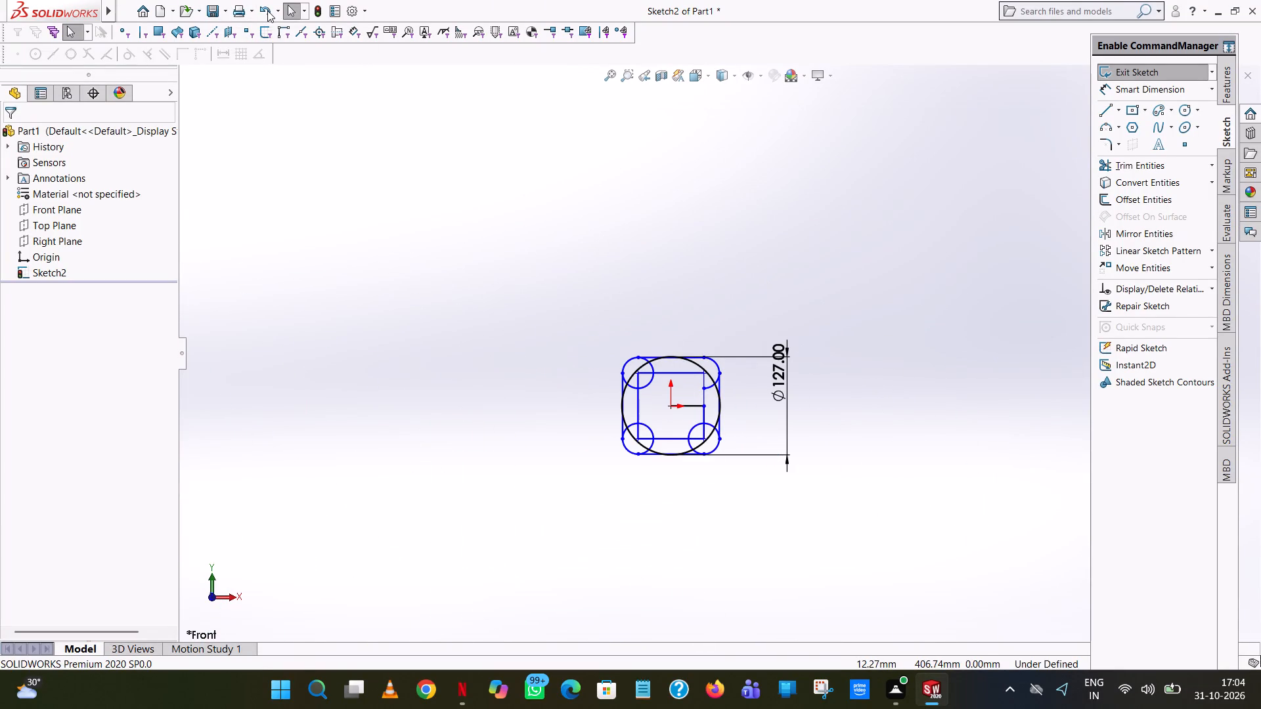
left_click(267, 11)
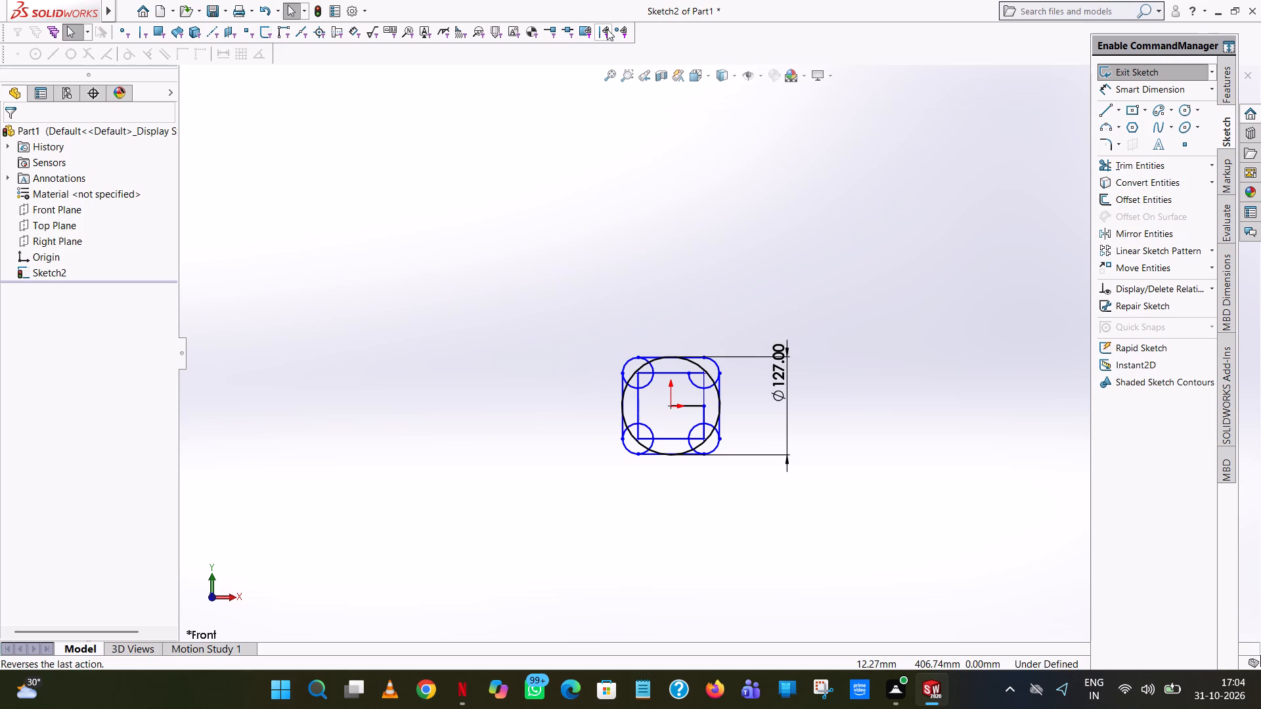
scroll(719, 439, "down", 9)
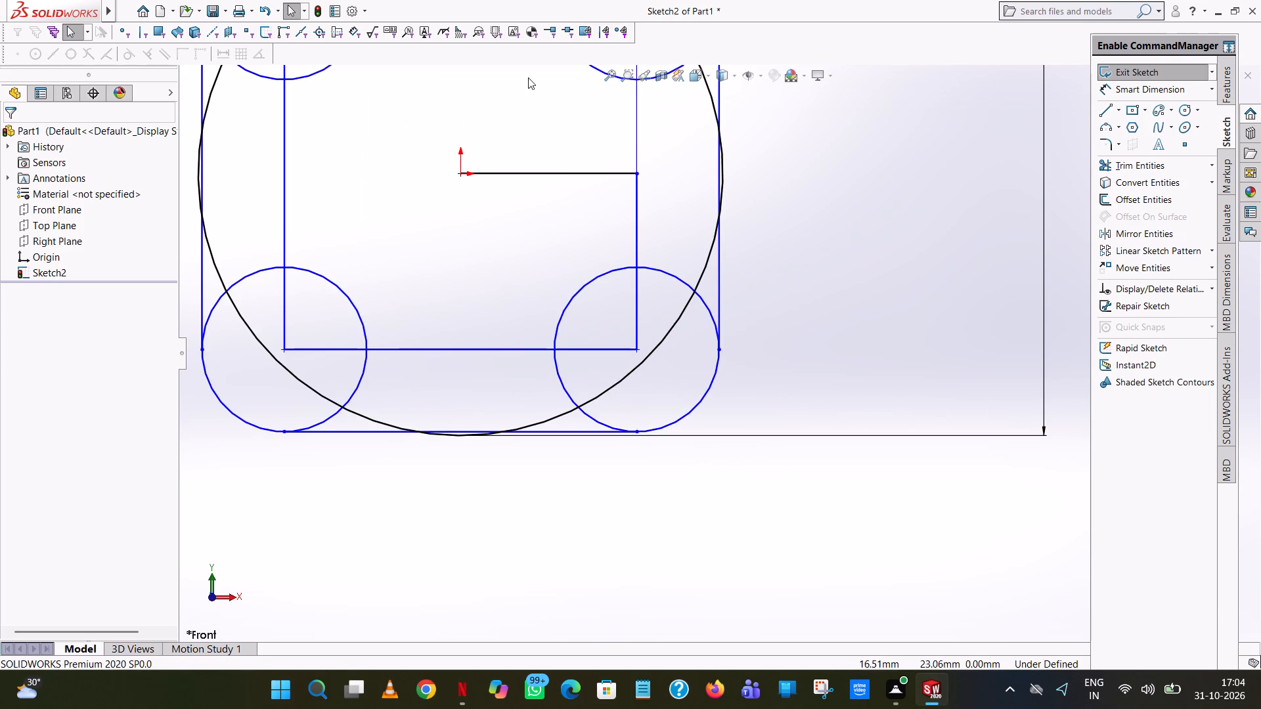
triple_click(260, 11)
triple_click(260, 11)
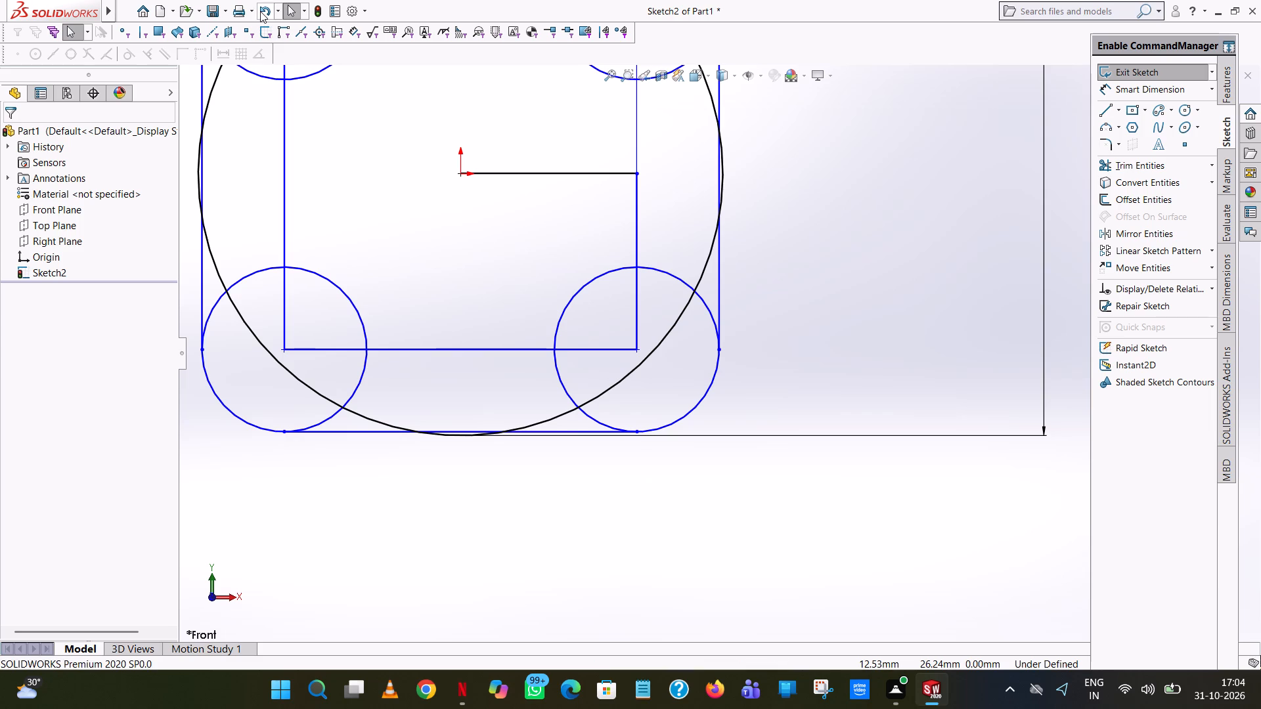
triple_click(260, 11)
triple_click(260, 11)
triple_click(260, 11)
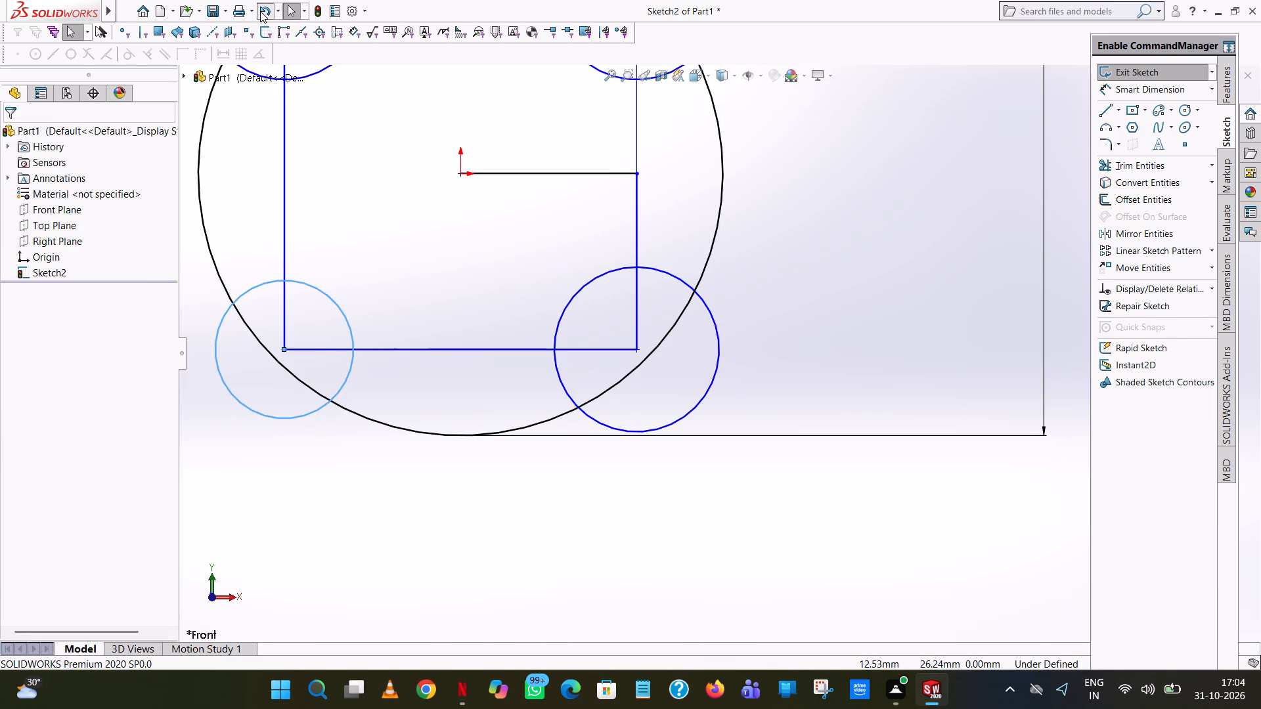
triple_click(260, 11)
Trim away the whole corner circle at the square's upper-right corner.
scroll(501, 175, "up", 6)
scroll(662, 243, "down", 5)
left_click(1155, 168)
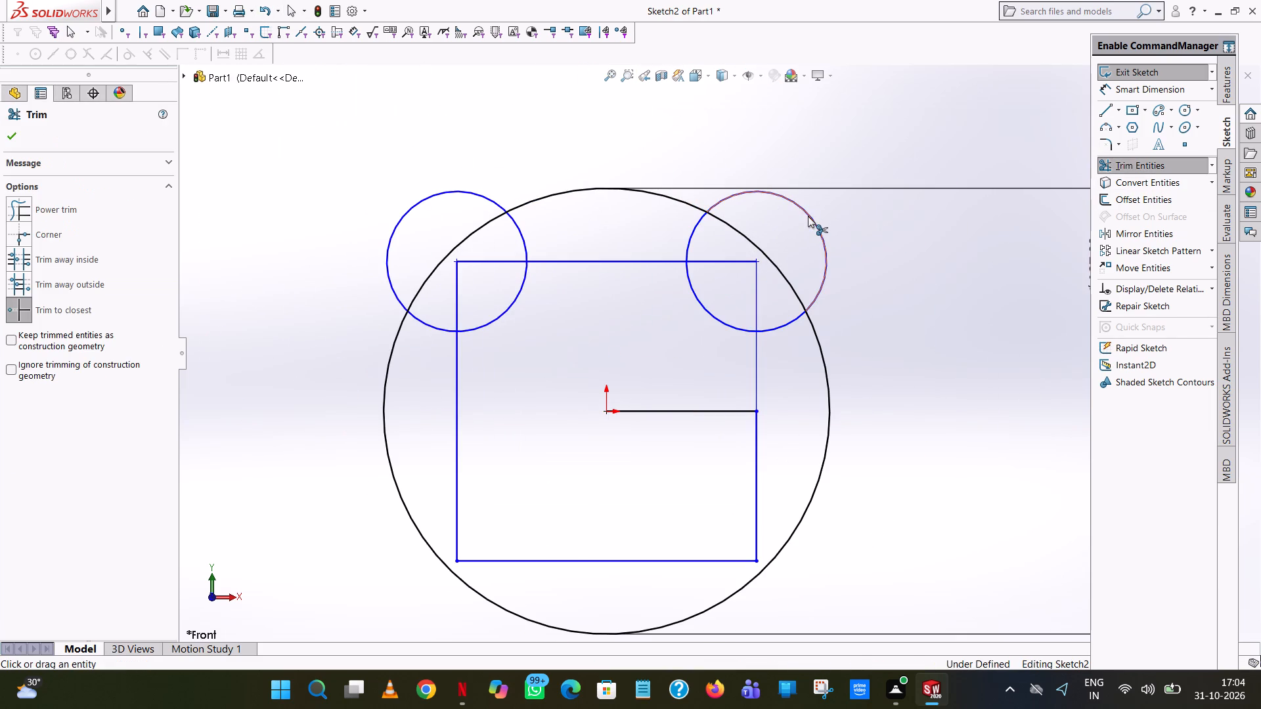
left_click(809, 217)
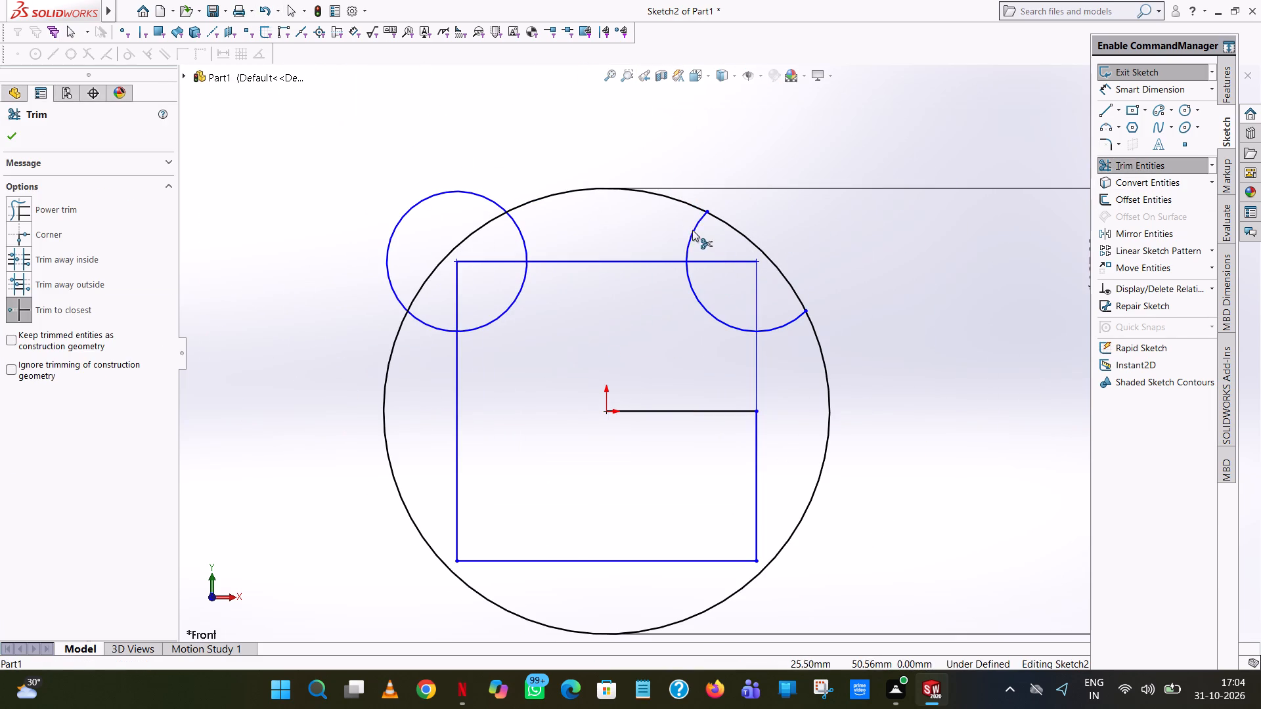
left_click(691, 226)
left_click(698, 228)
left_click(697, 297)
left_click(798, 320)
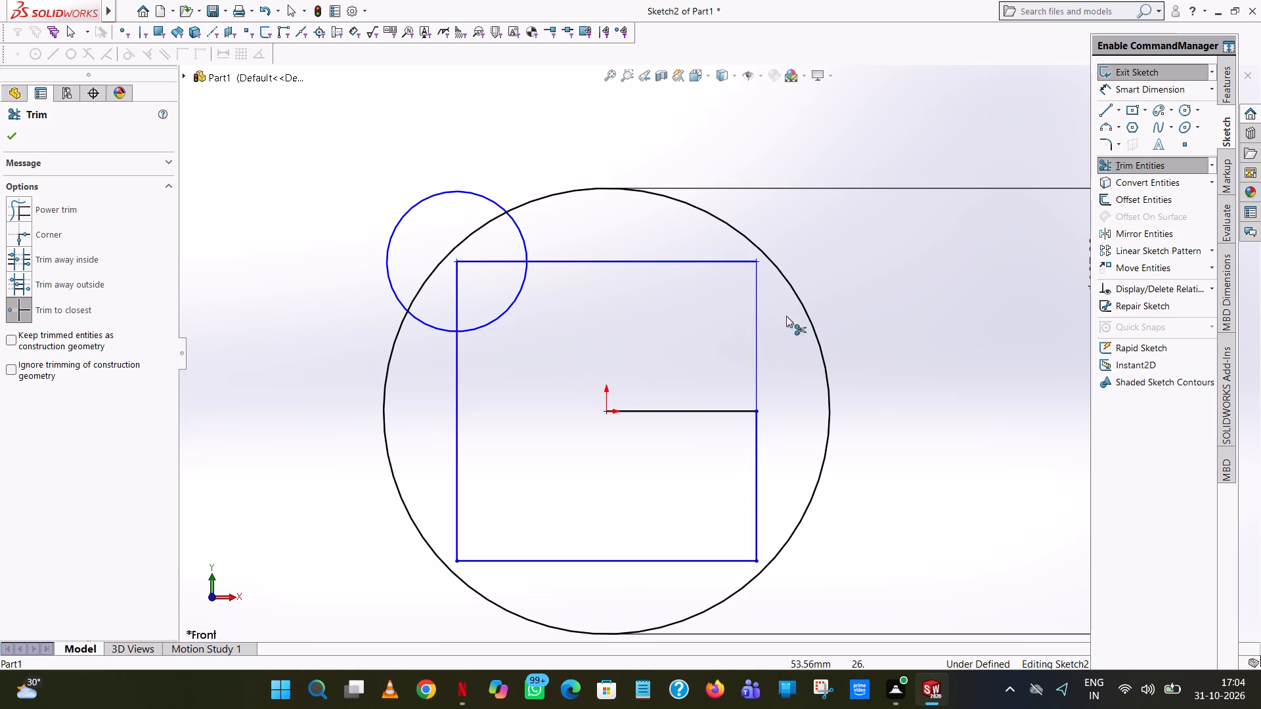
Trim away the whole corner circle at the square's upper-left corner.
left_click(513, 221)
left_click(525, 281)
left_click(424, 320)
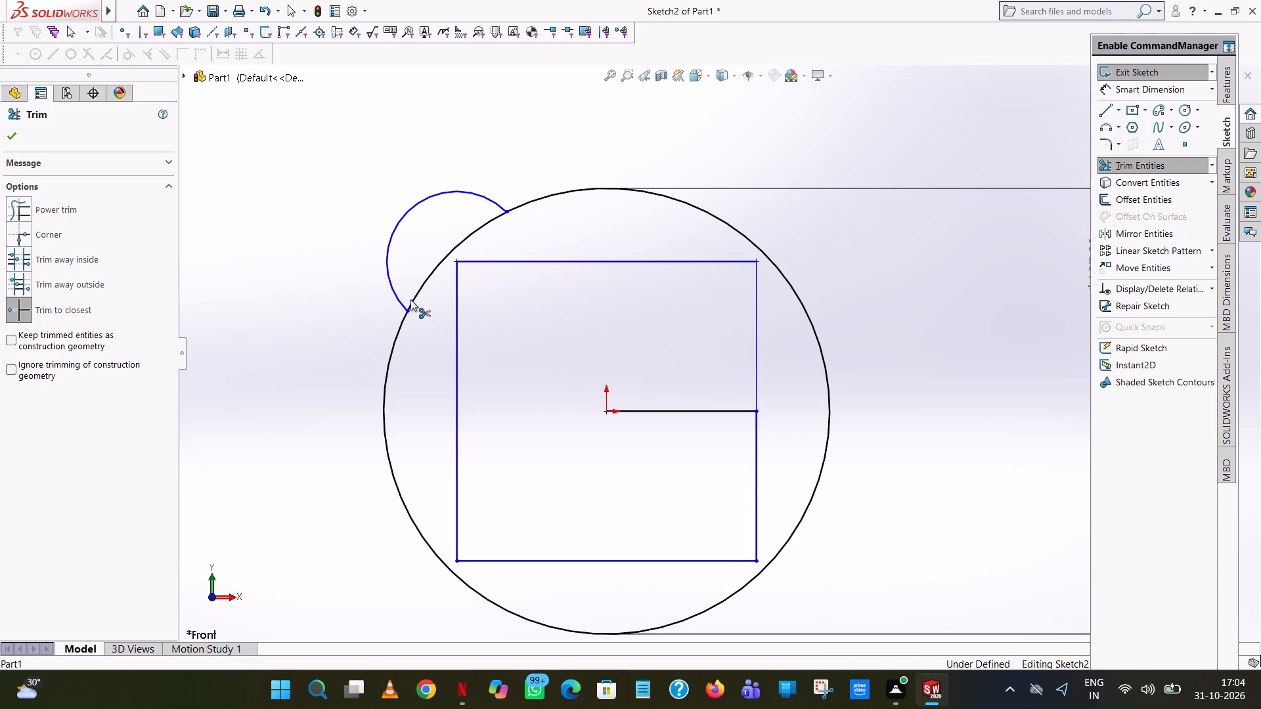
left_click(385, 242)
left_click(400, 228)
left_click(446, 194)
left_click(11, 137)
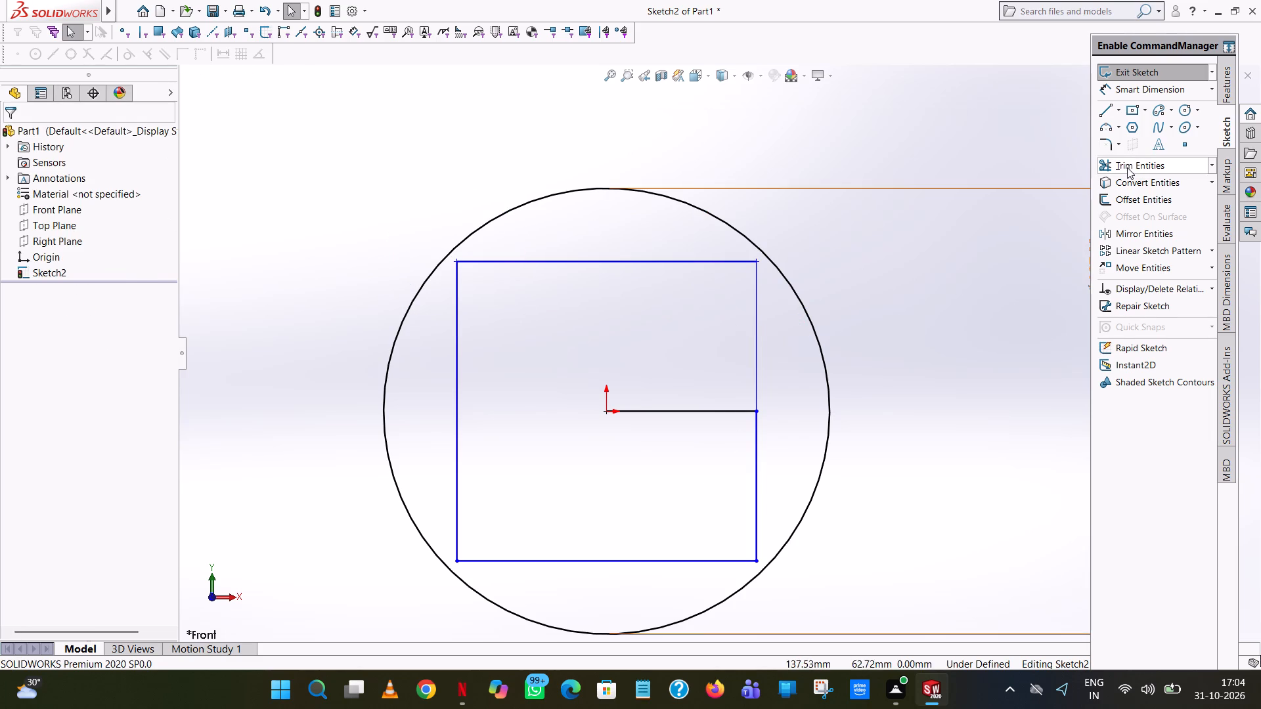
Trim away the horizontal line running from the origin to the square's right side.
left_click(1128, 167)
left_click(672, 410)
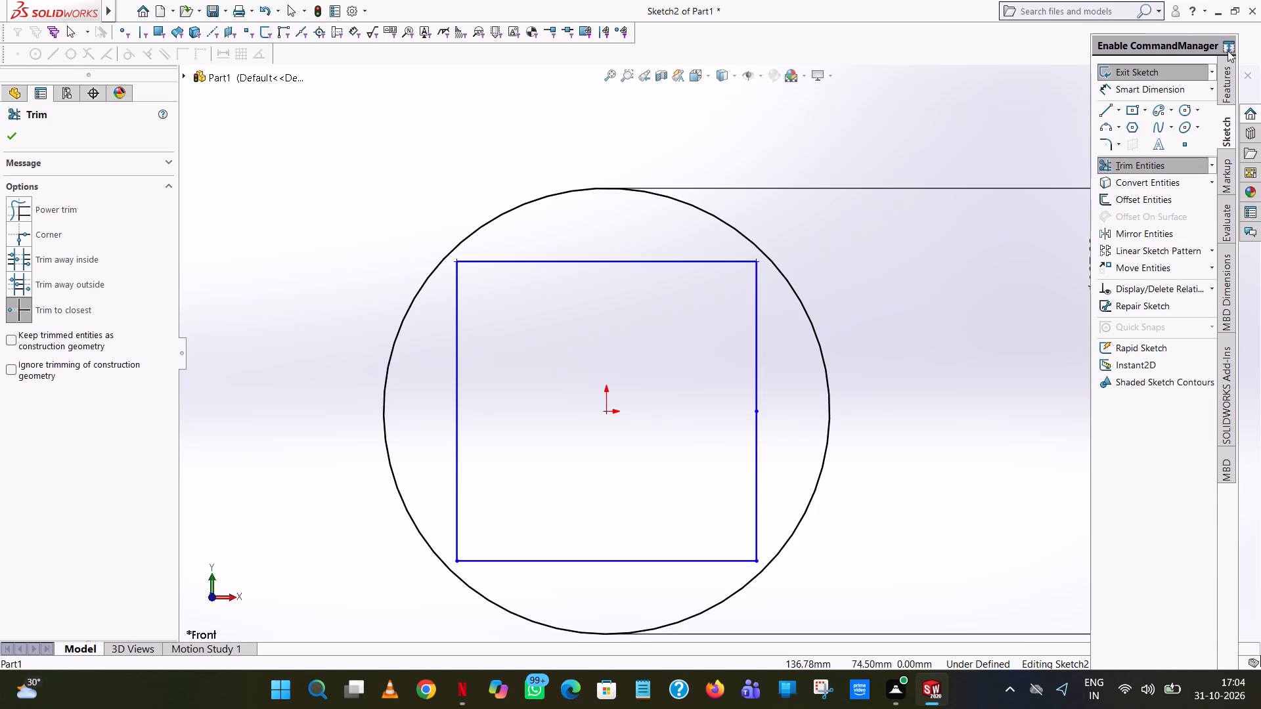
Draw a circle centred on the origin, around the 127 mm circle, with its radius set to 152.4/2 mm.
left_click(1185, 110)
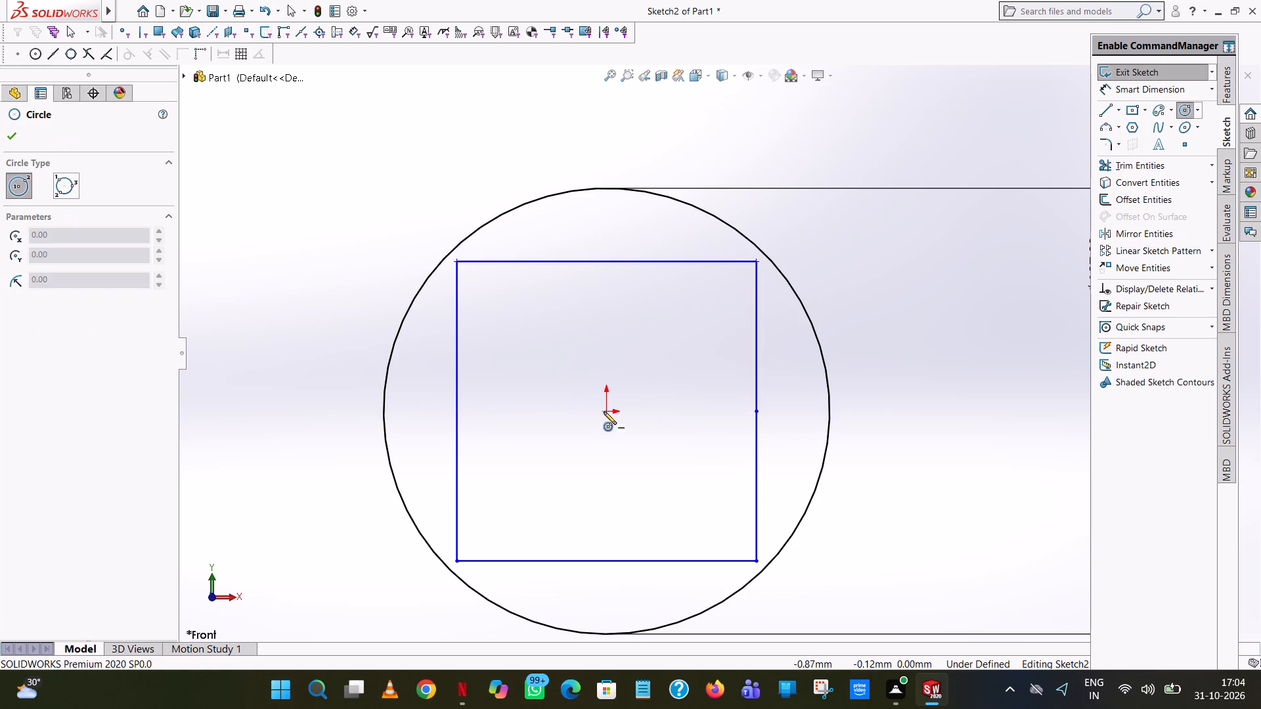
left_click(604, 412)
left_click(841, 272)
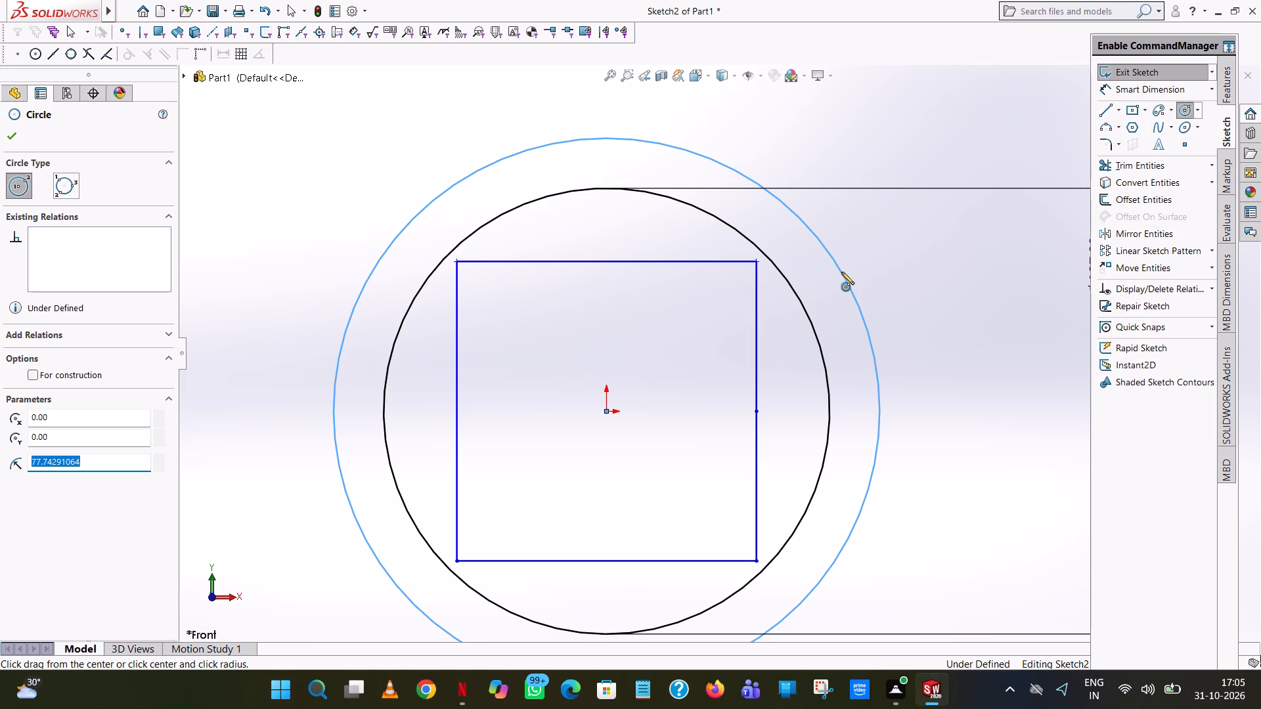
type("152")
type(".4/2")
key("Return")
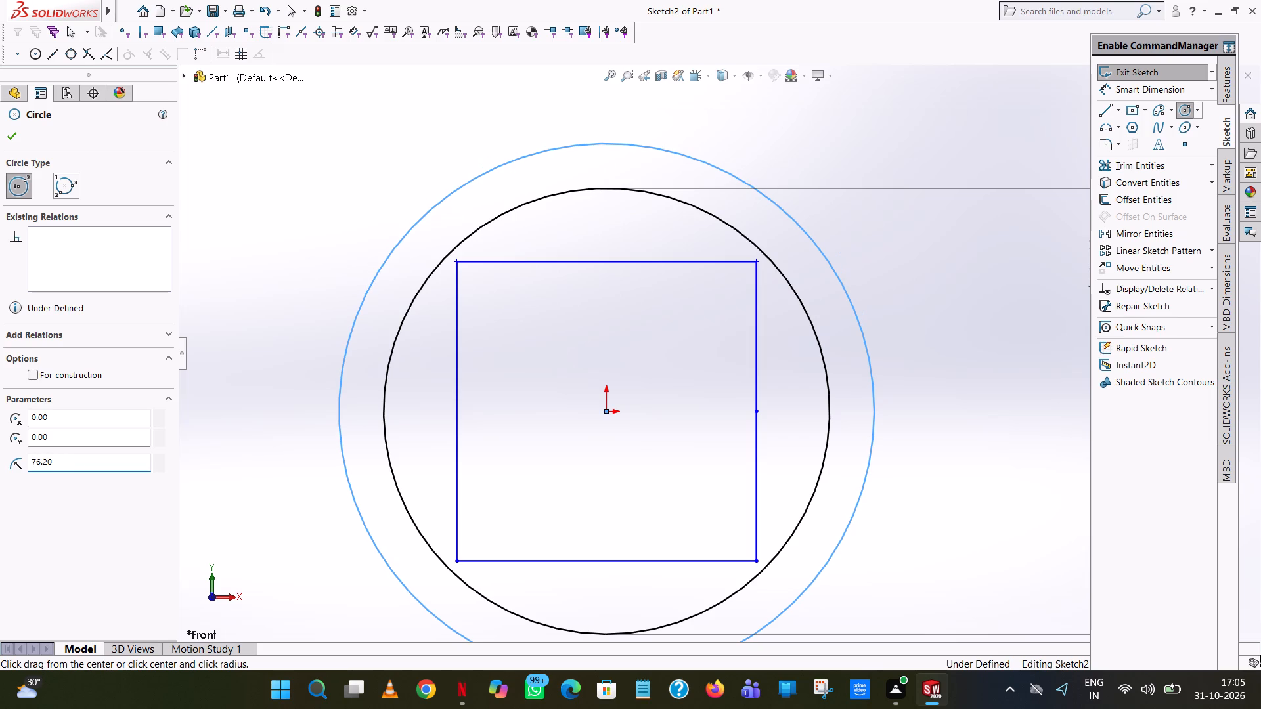
right_click(841, 272)
left_click(862, 281)
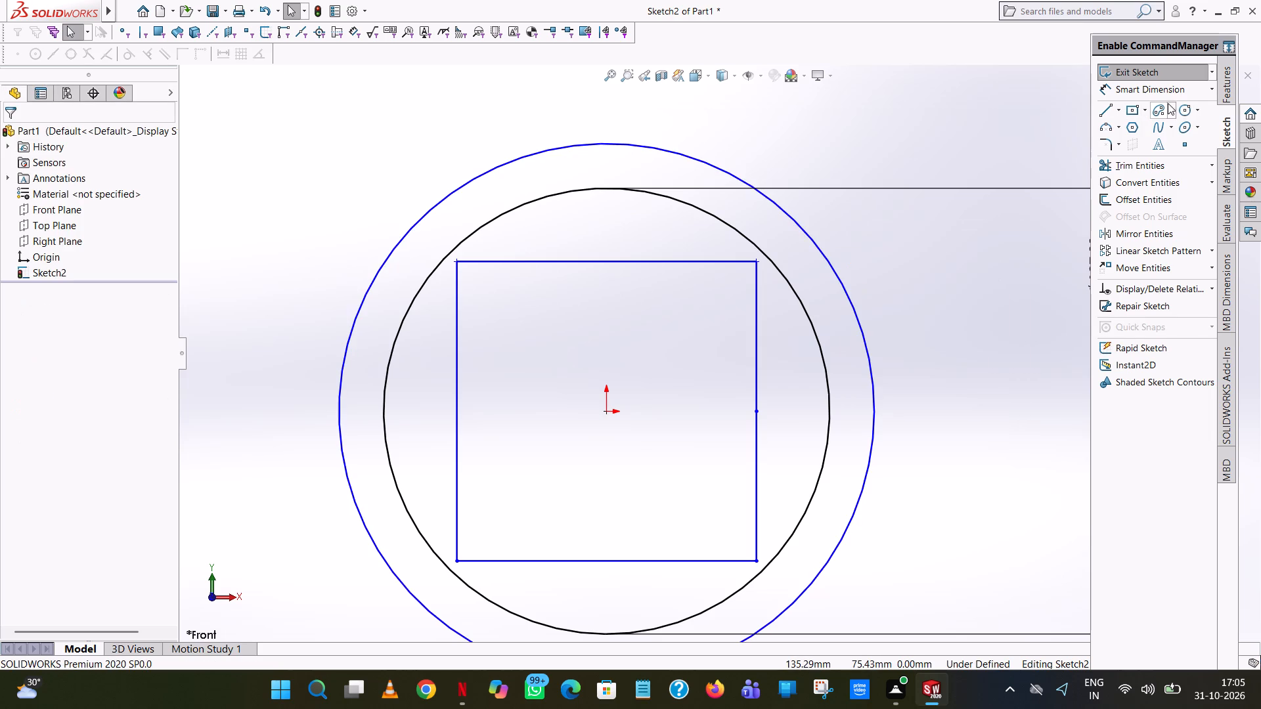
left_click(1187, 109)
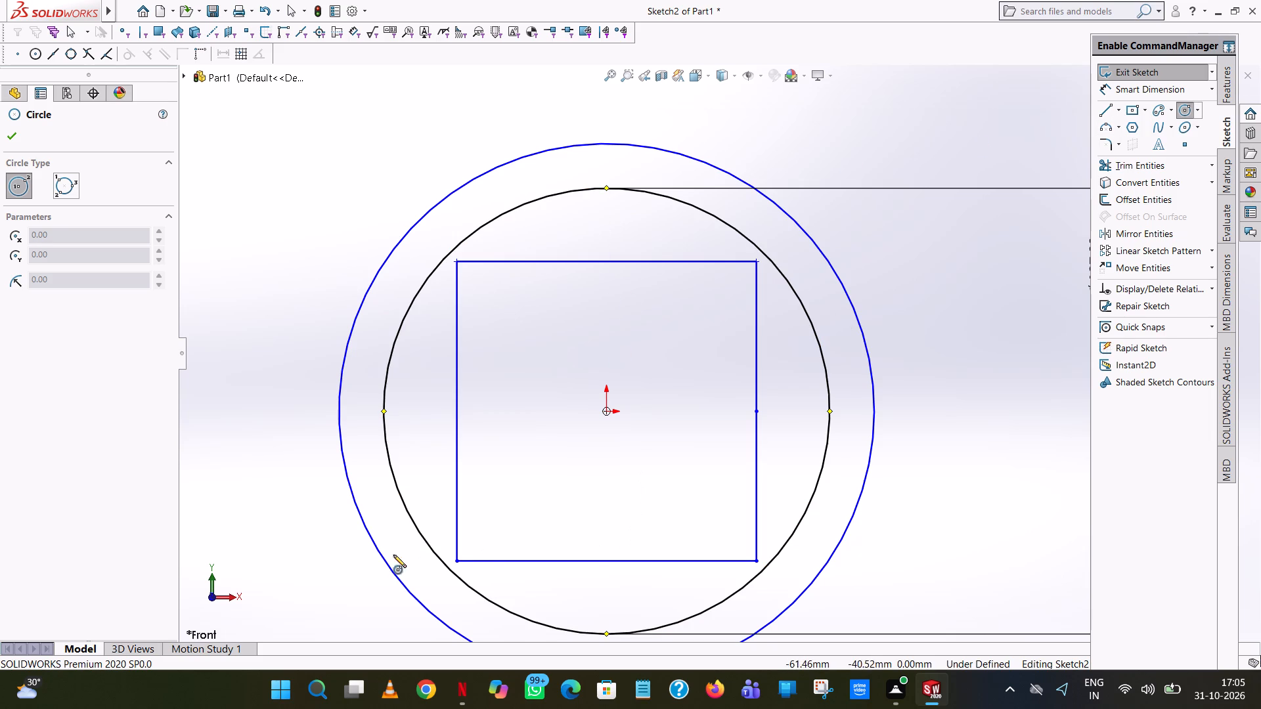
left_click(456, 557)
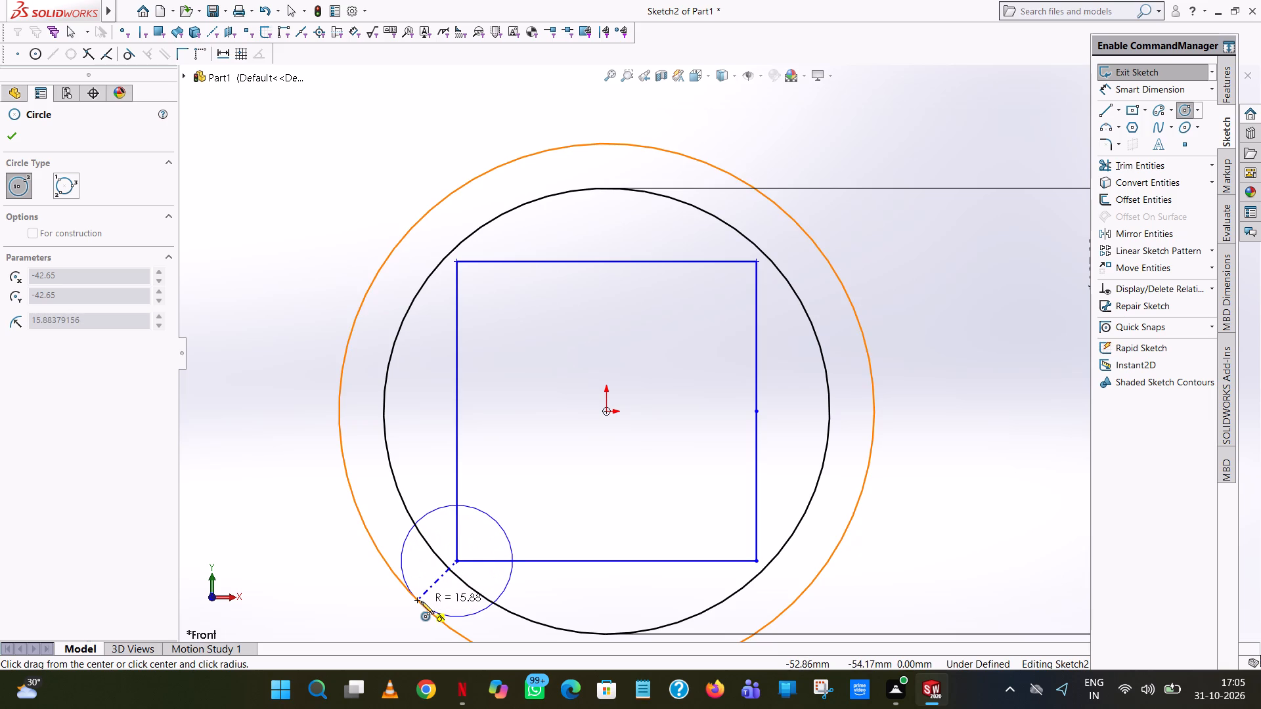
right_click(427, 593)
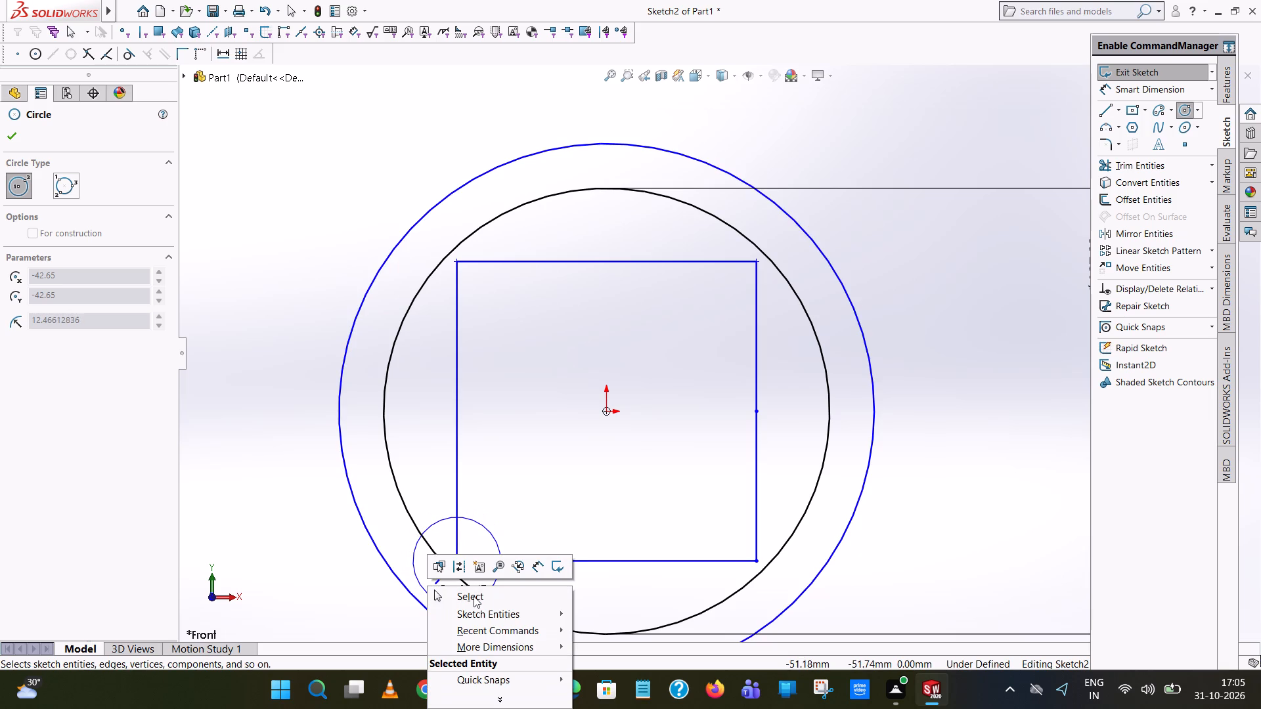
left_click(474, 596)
Dimension the outer circle's diameter as 152.40 mm, placing the dimension above it.
left_click(1153, 91)
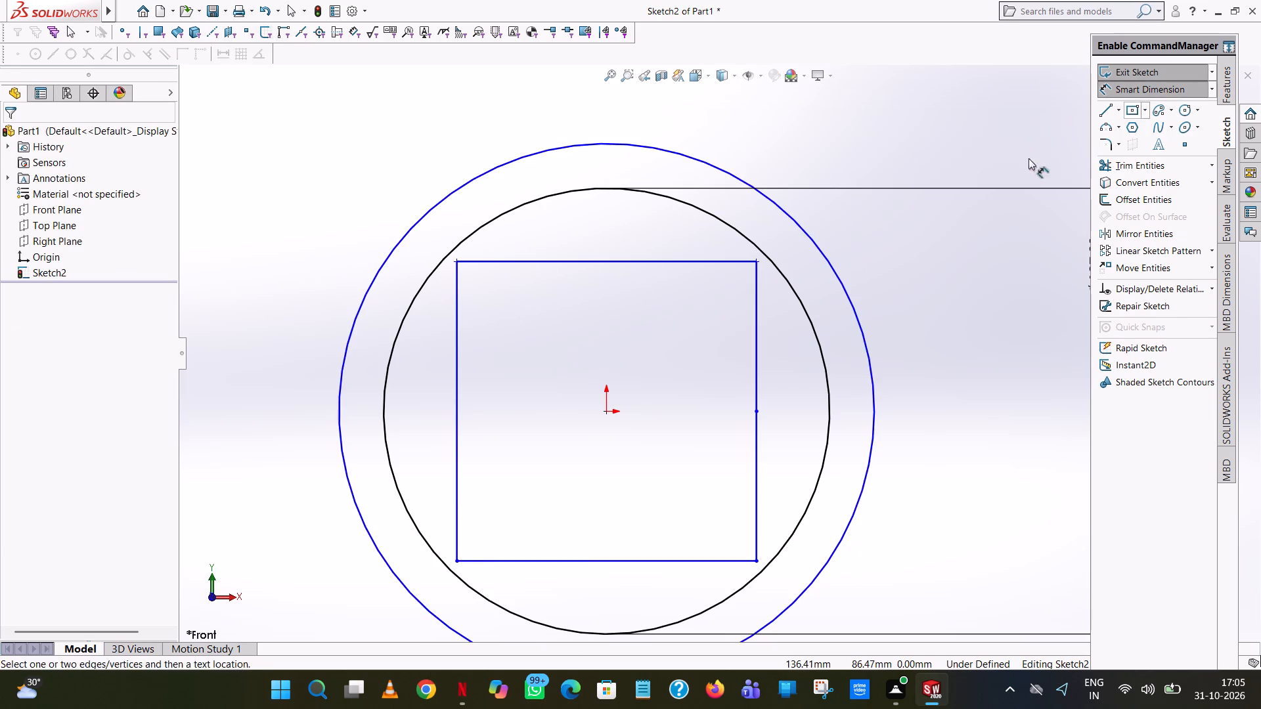
left_click(761, 189)
left_click(823, 119)
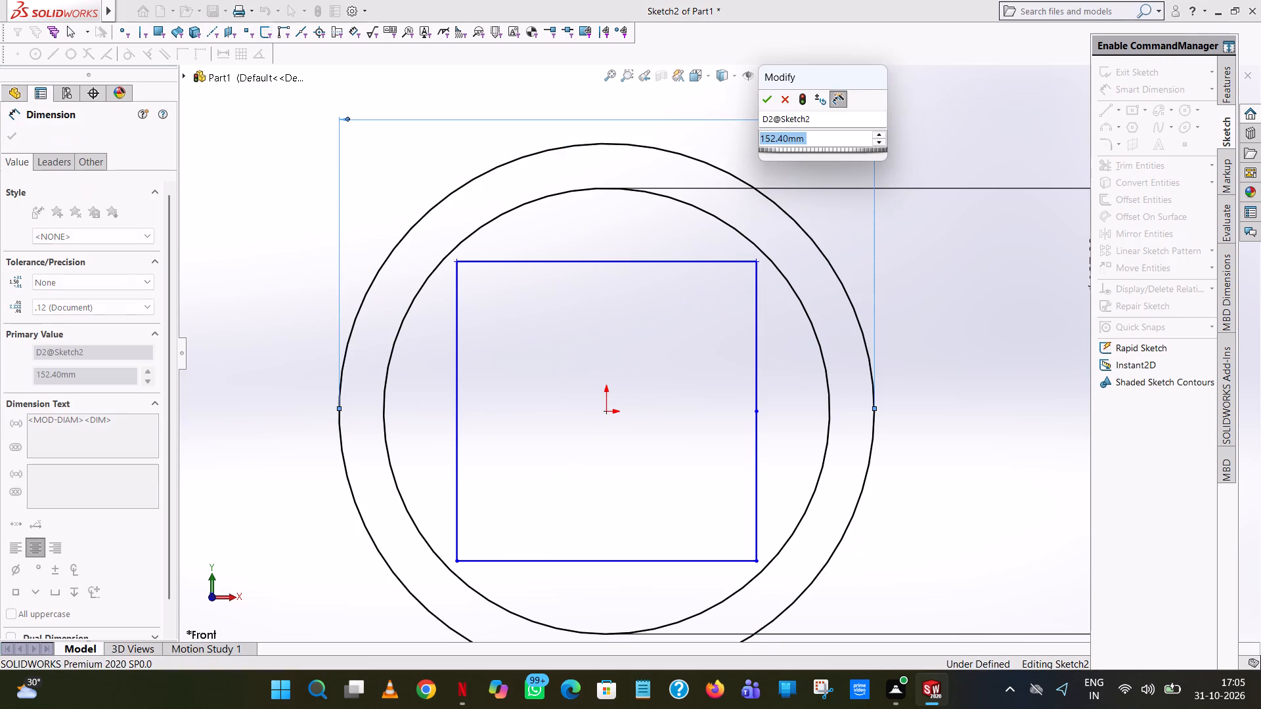
left_click(766, 102)
left_click(982, 131)
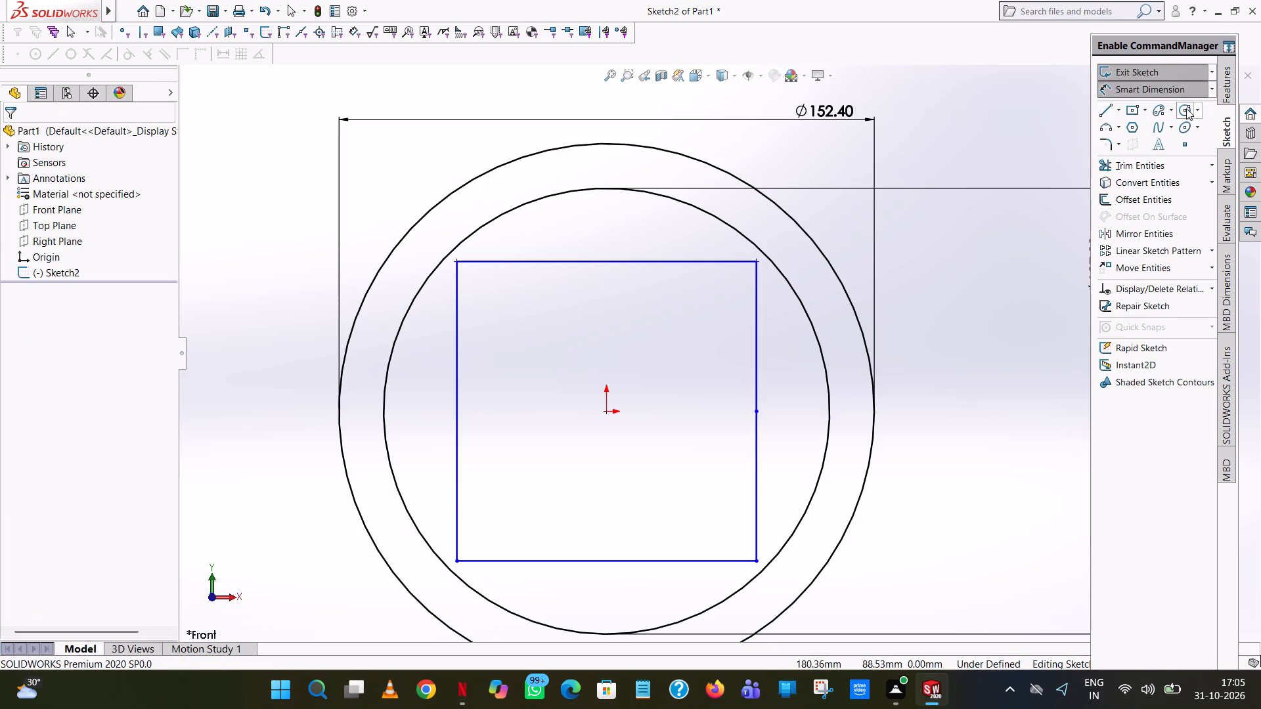
Draw a circle centred on the square's lower-left corner with a radius of 19.5 mm.
left_click(1187, 109)
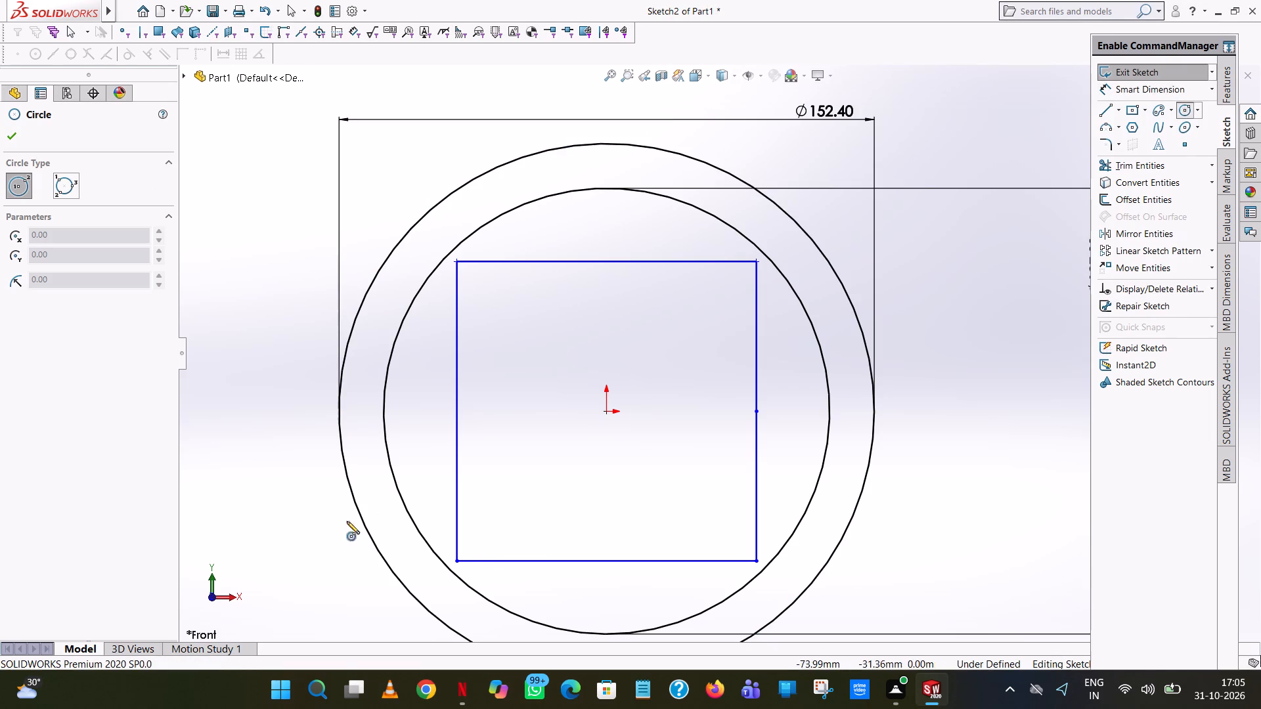
left_click(456, 561)
left_click(487, 523)
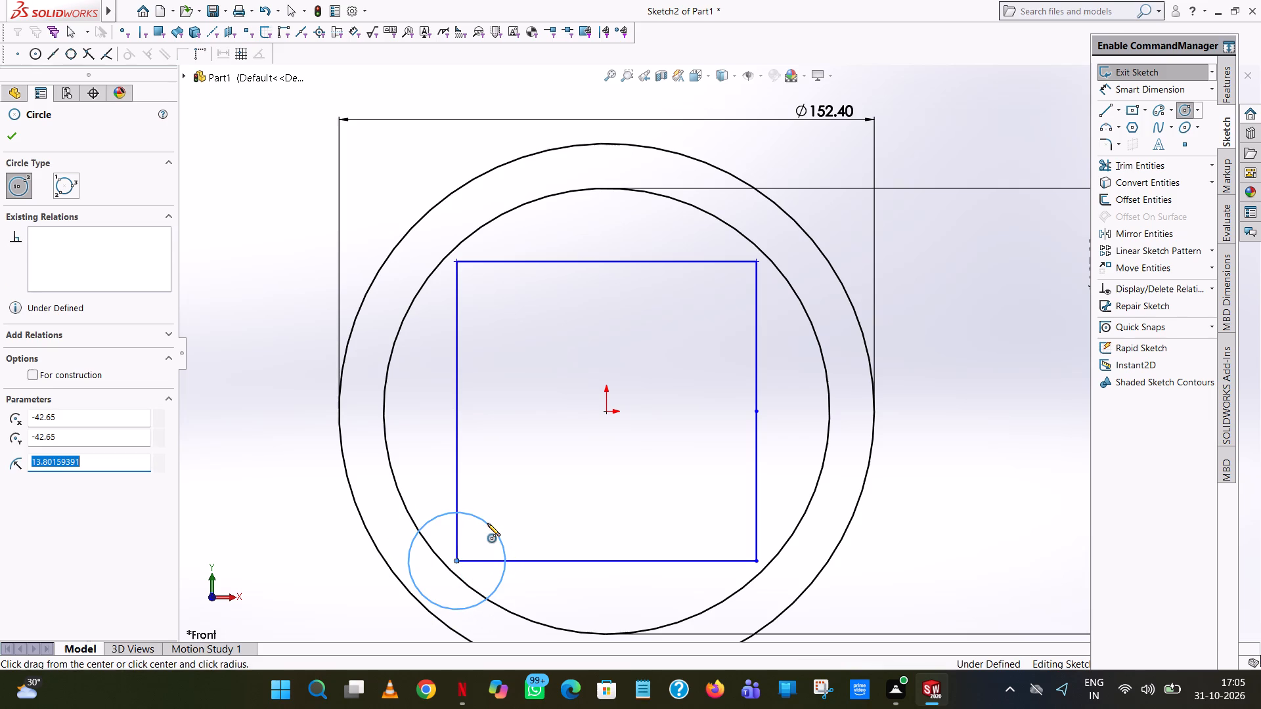
type("19.5")
key("Return")
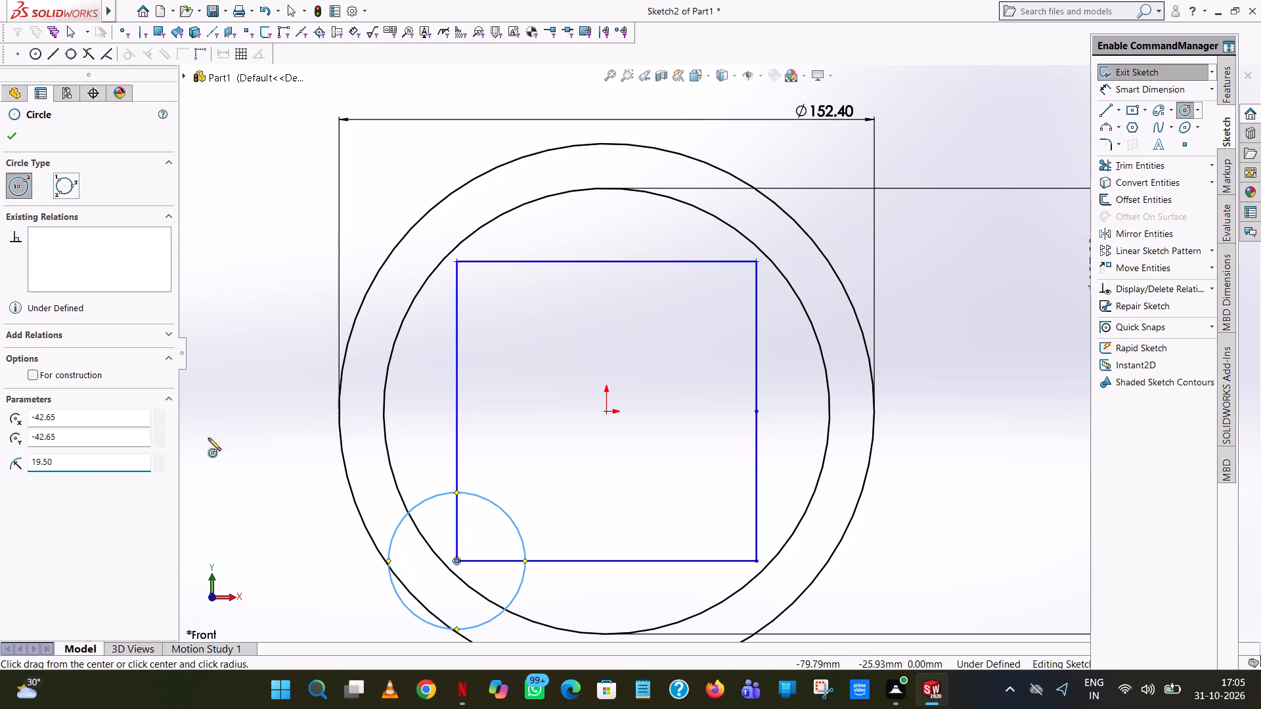
left_click(12, 131)
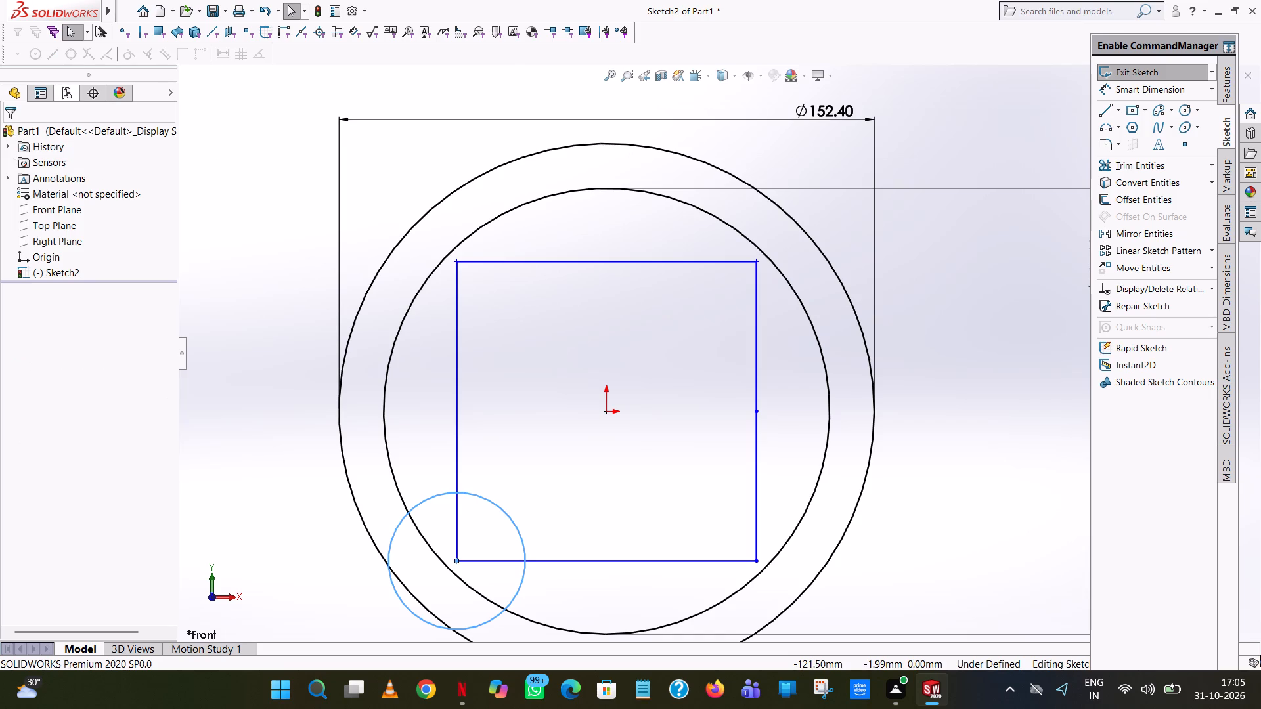
left_click(978, 244)
Add a tangent relation between the lower-left corner circle and the 152.4 mm outer circle.
scroll(623, 492, "up", 5)
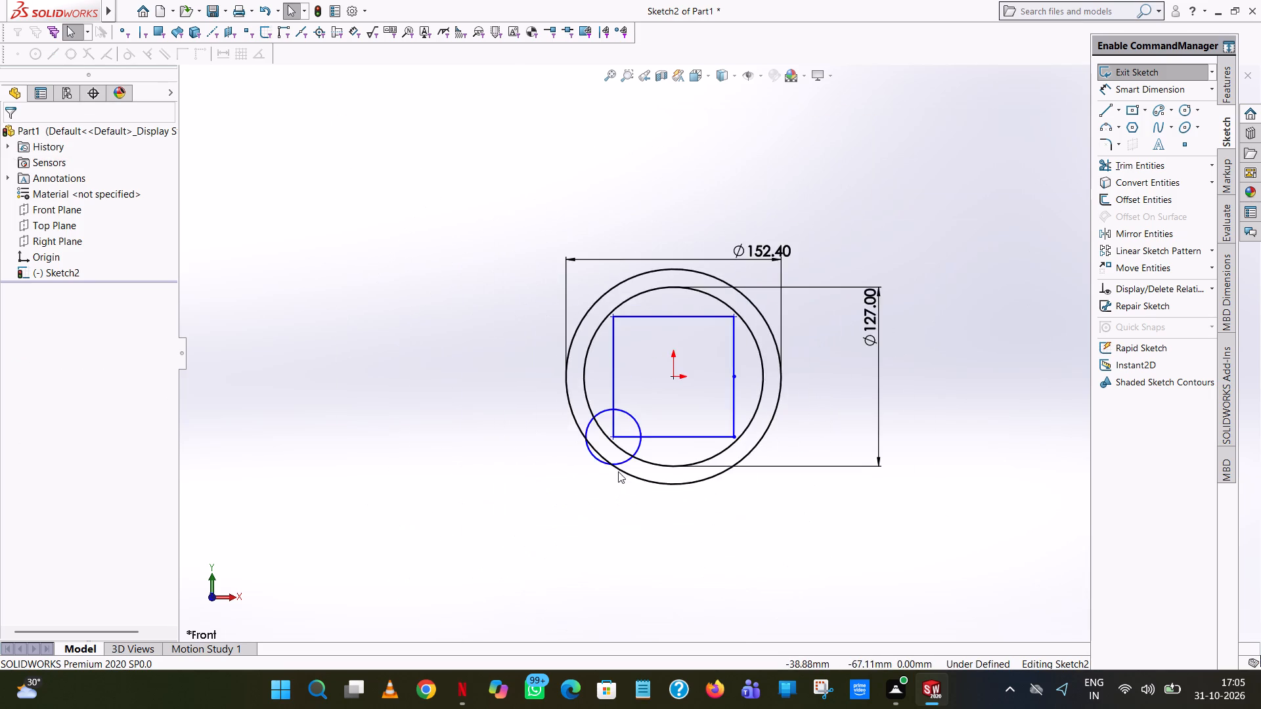
scroll(618, 471, "down", 3)
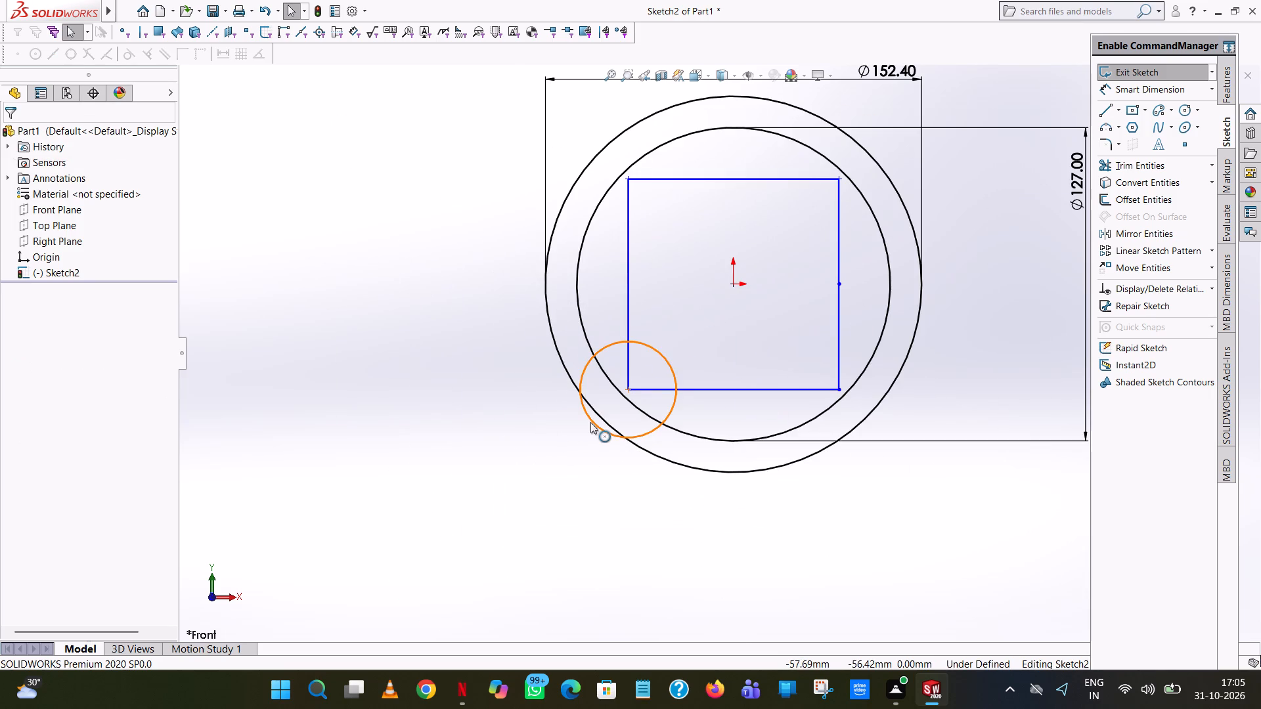
left_click(590, 422, "ctrl")
left_click(598, 416, "ctrl")
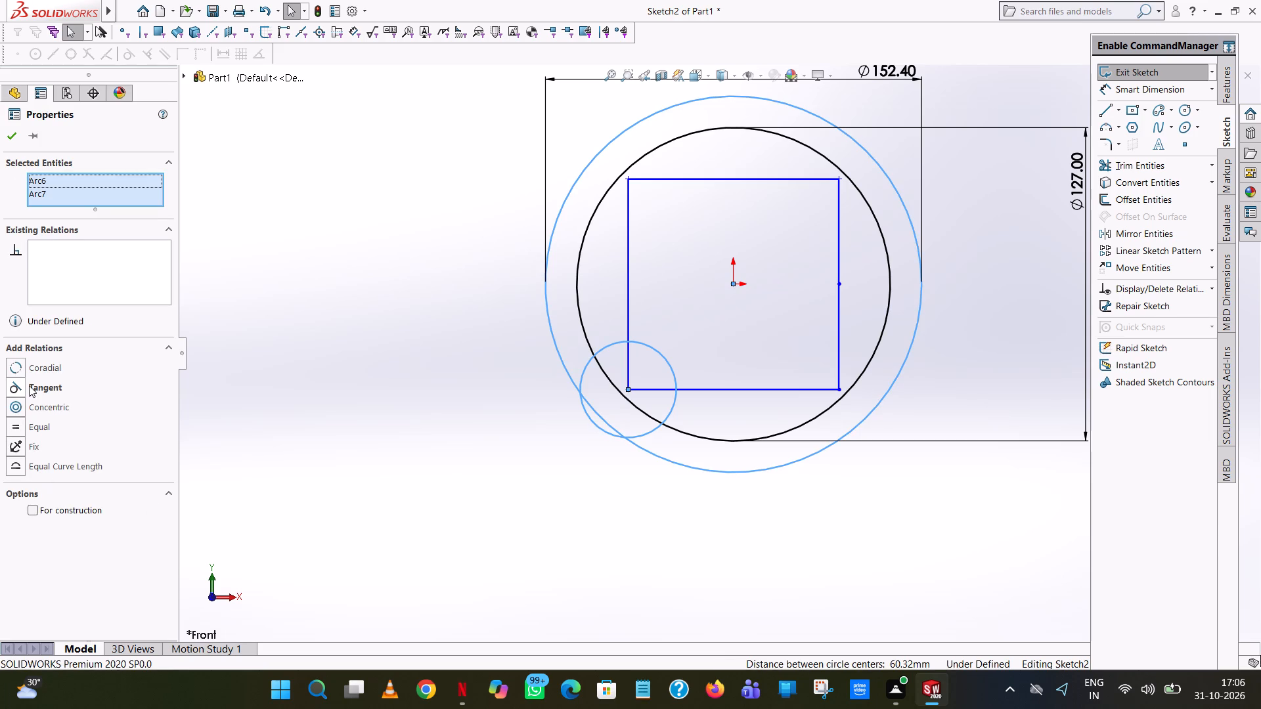
left_click(29, 385)
left_click(336, 397)
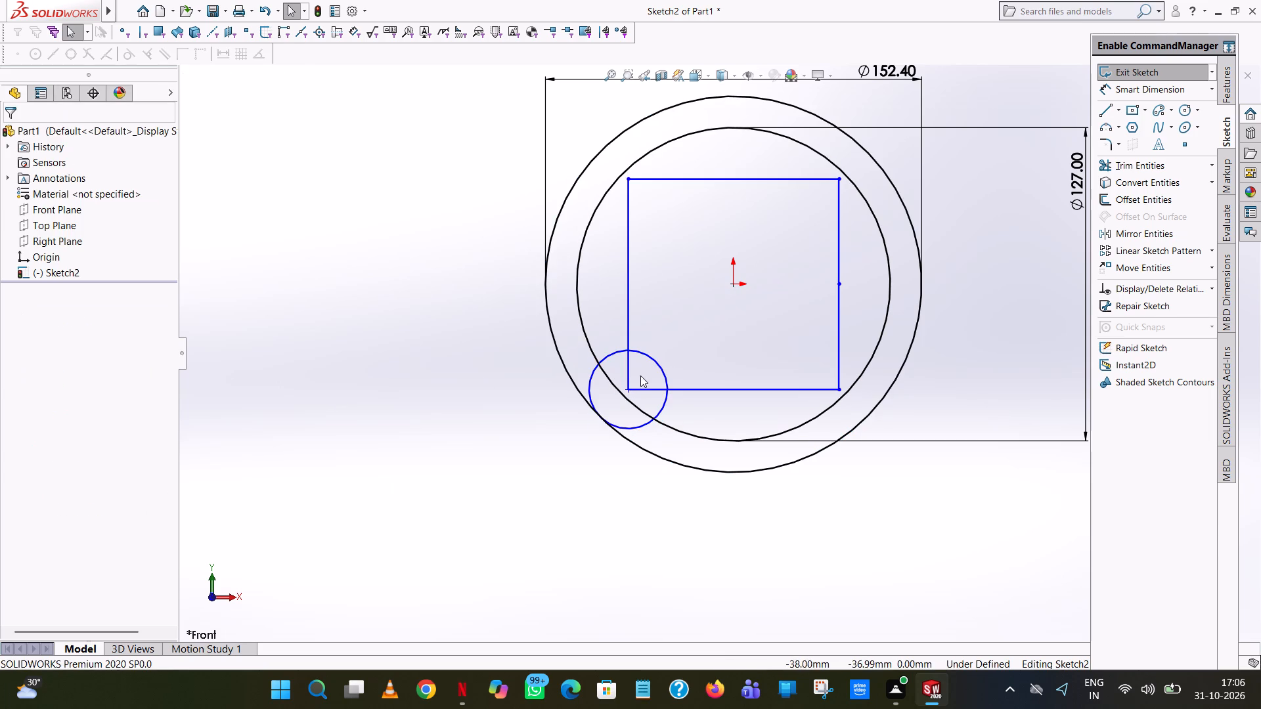
Set the tangent lower-left corner circle's radius to 19.5 mm.
left_click(653, 361)
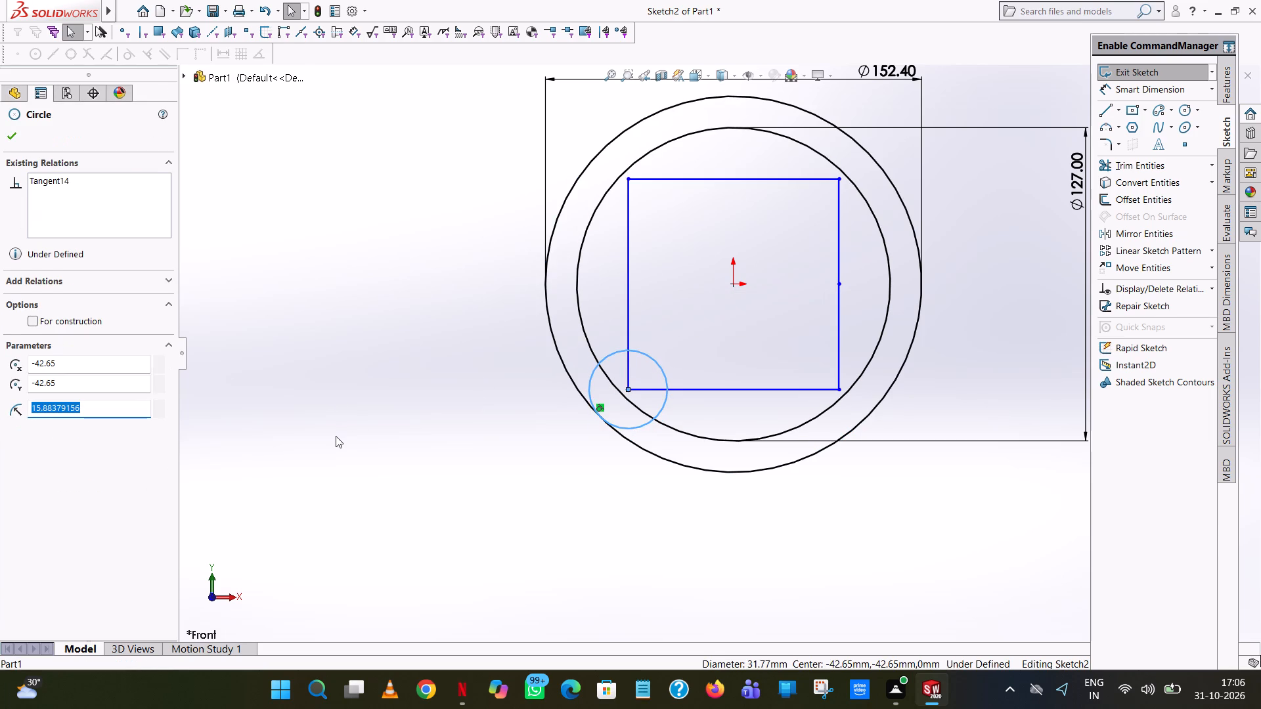
type("19.5")
key("Return")
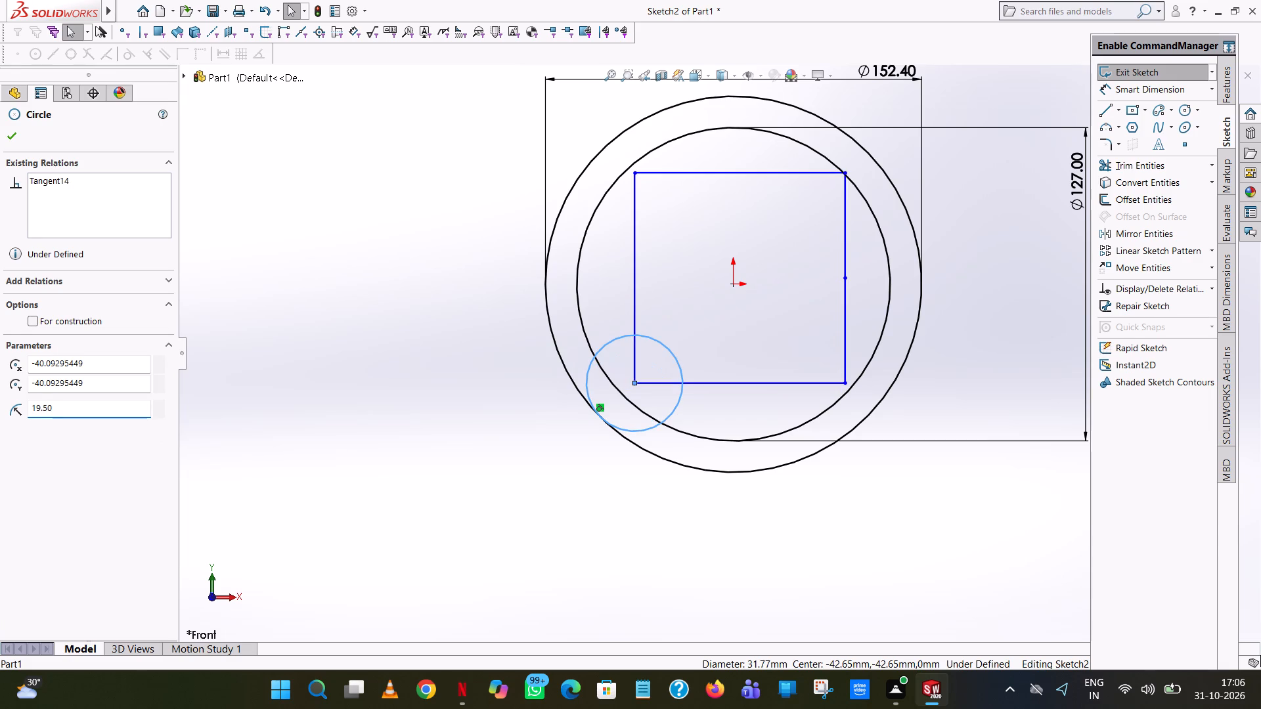
left_click(290, 423)
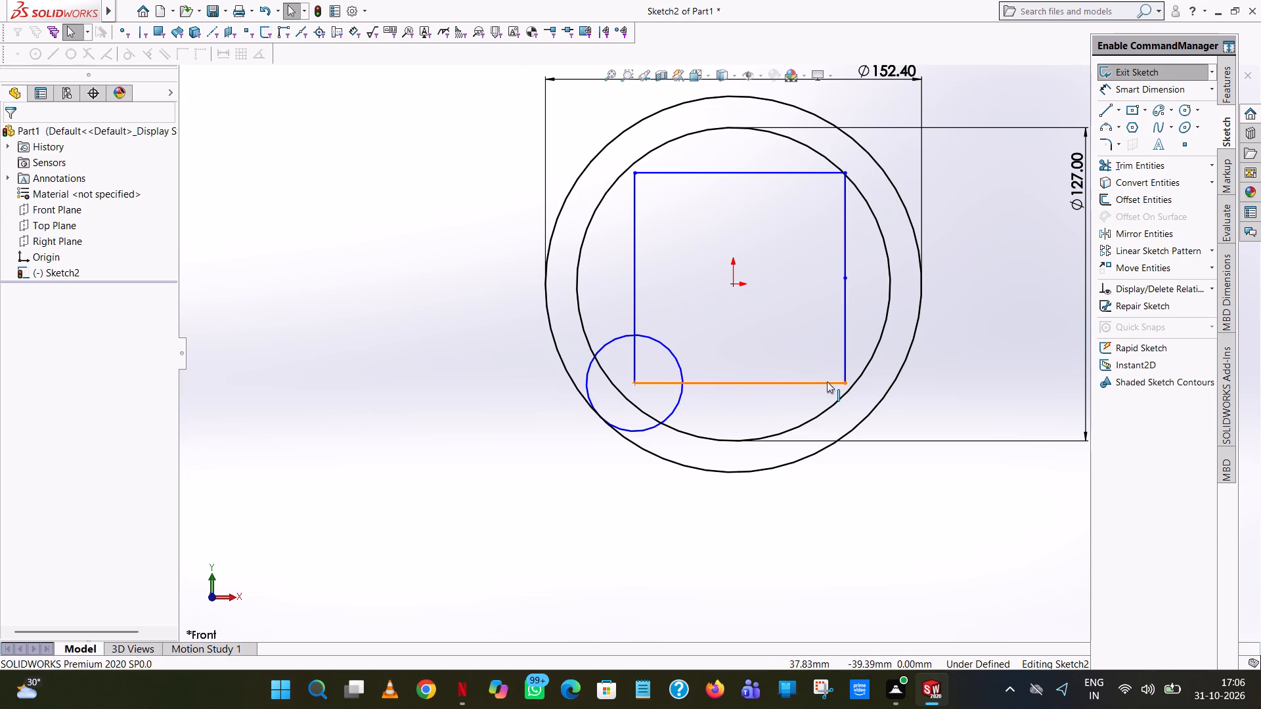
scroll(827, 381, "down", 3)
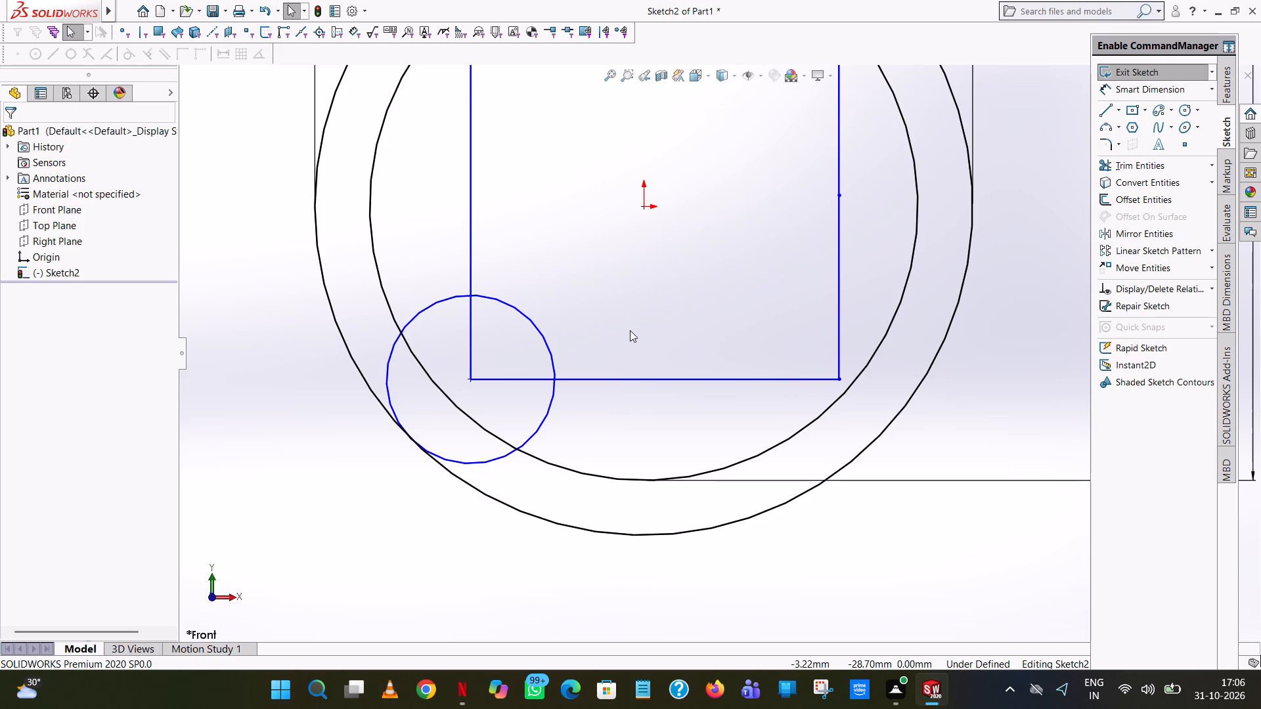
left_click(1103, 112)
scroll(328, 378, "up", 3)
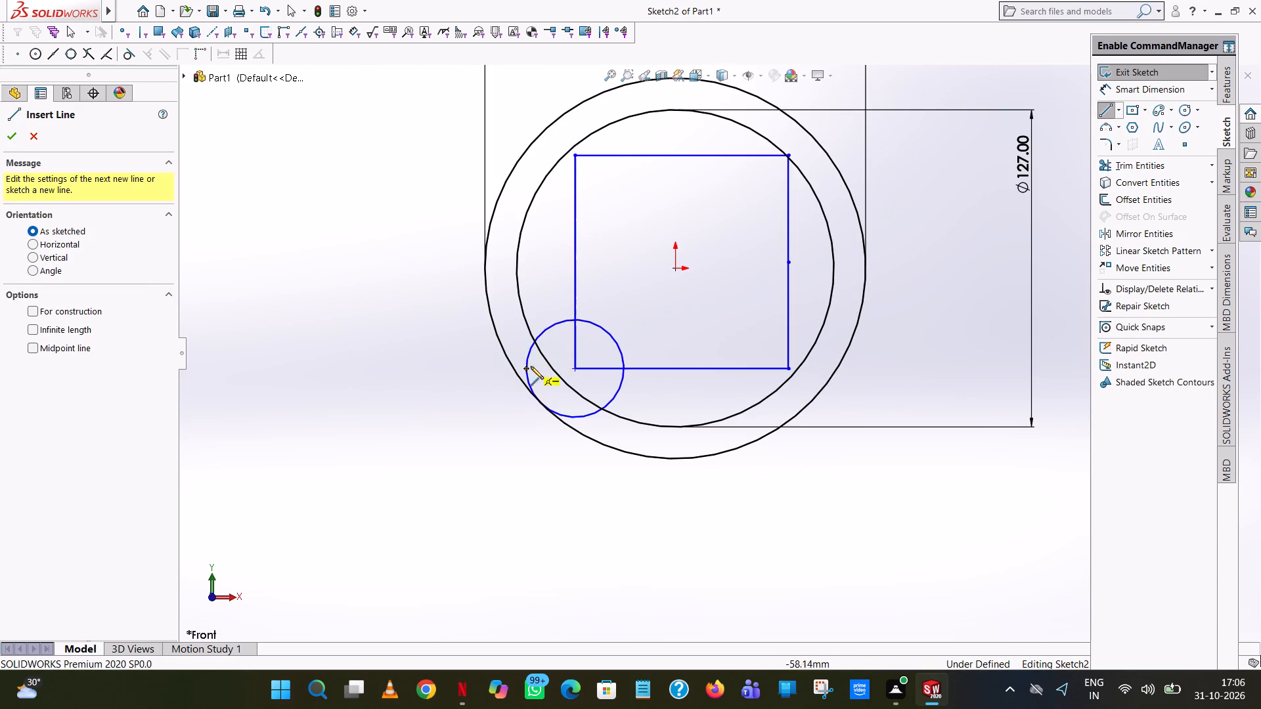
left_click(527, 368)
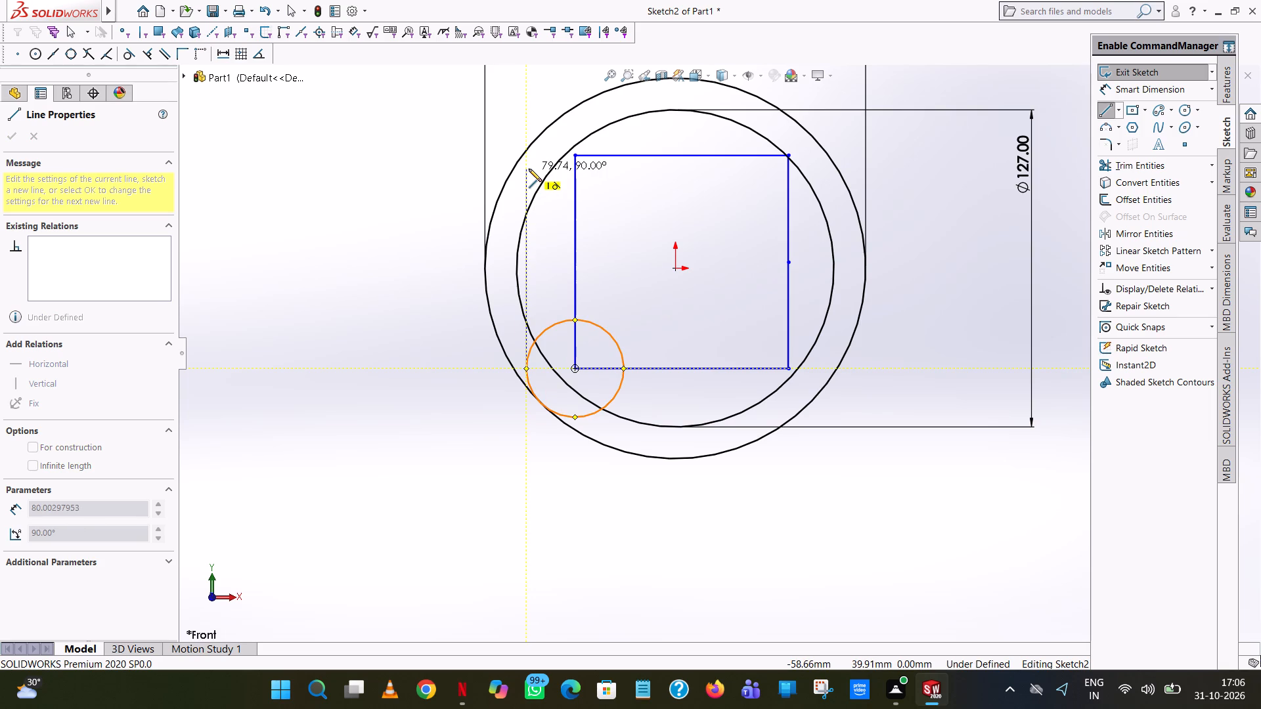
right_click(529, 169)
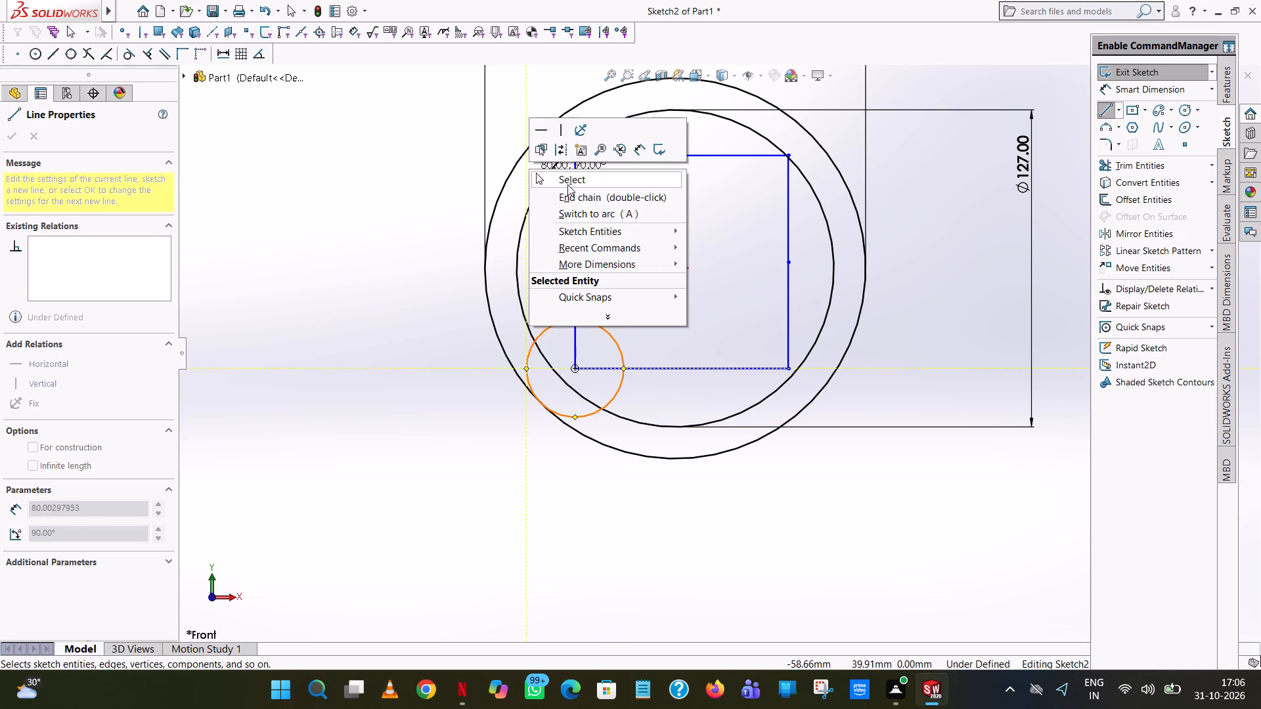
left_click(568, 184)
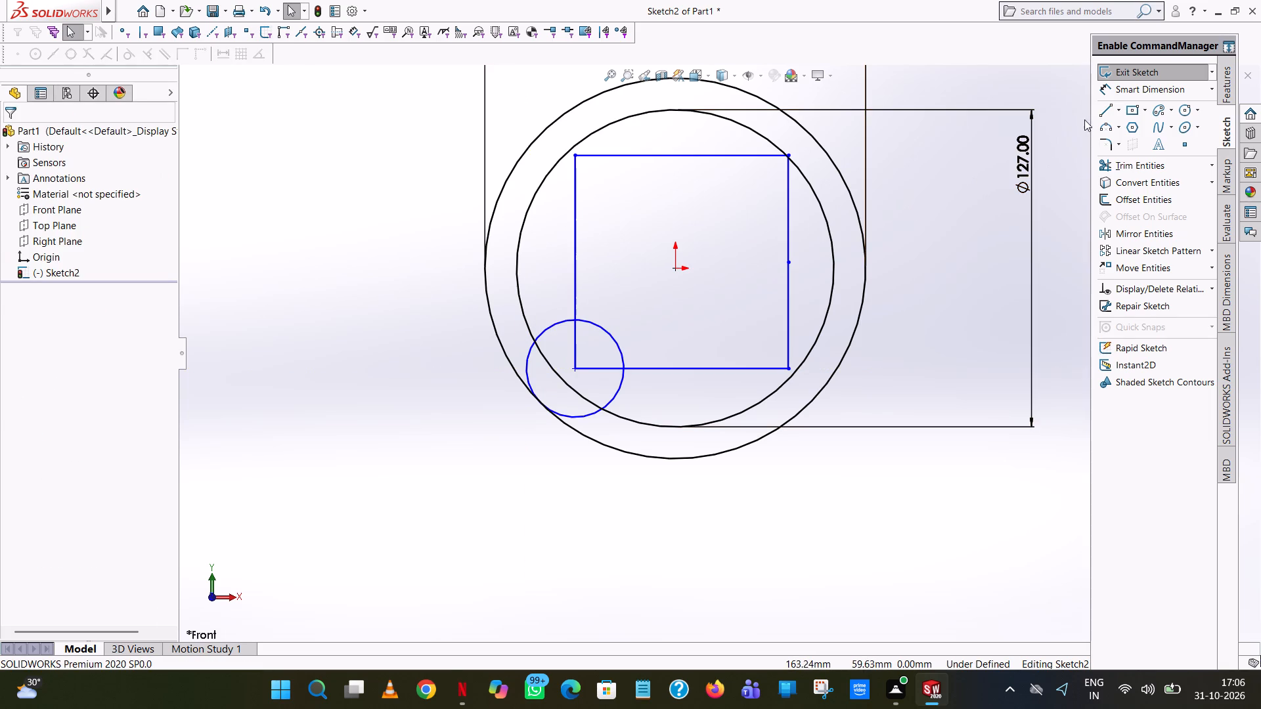
Trim away the portions of the lower-left corner circle that lie inside the 127 mm circle.
left_click(1134, 167)
left_click(613, 333)
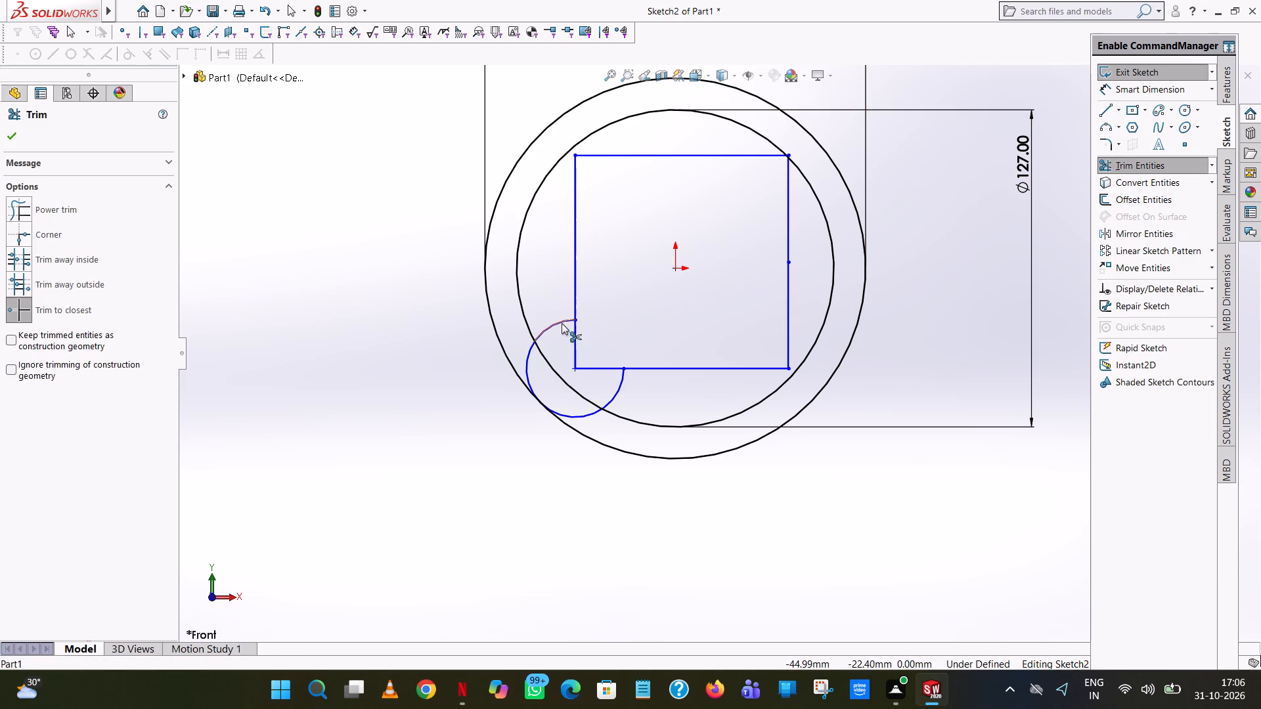
left_click(560, 320)
left_click(621, 380)
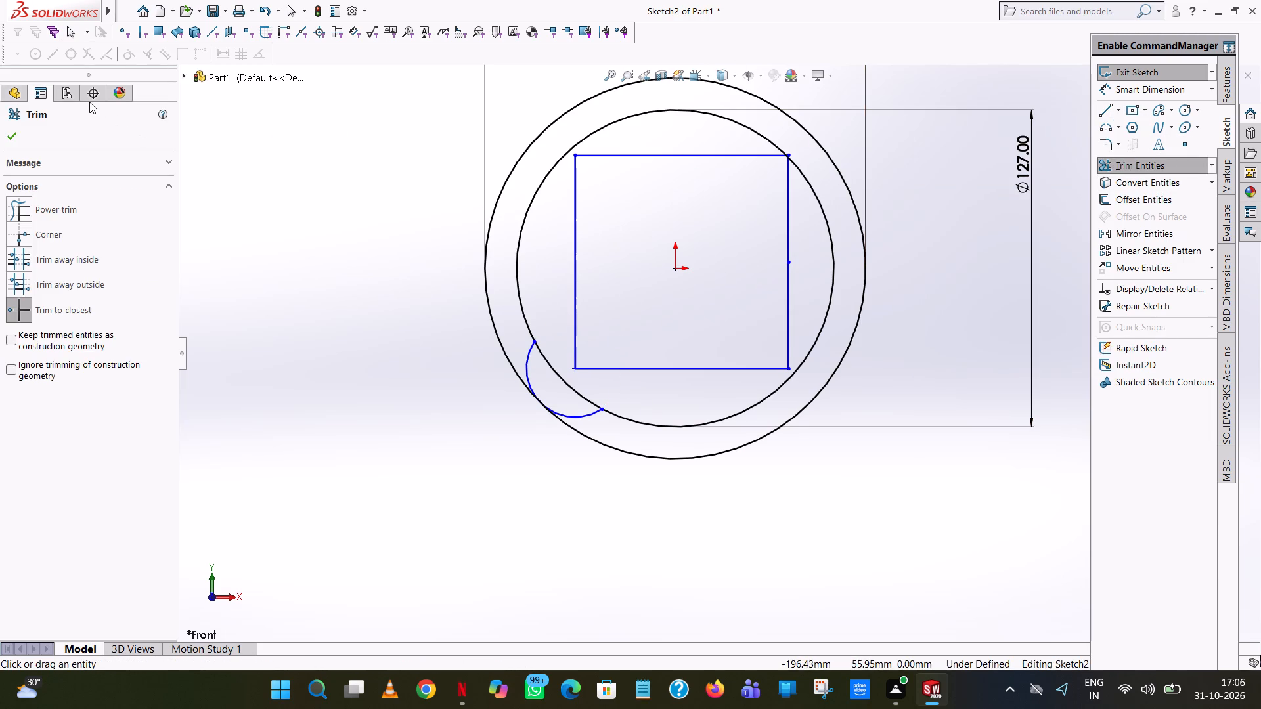
left_click(12, 133)
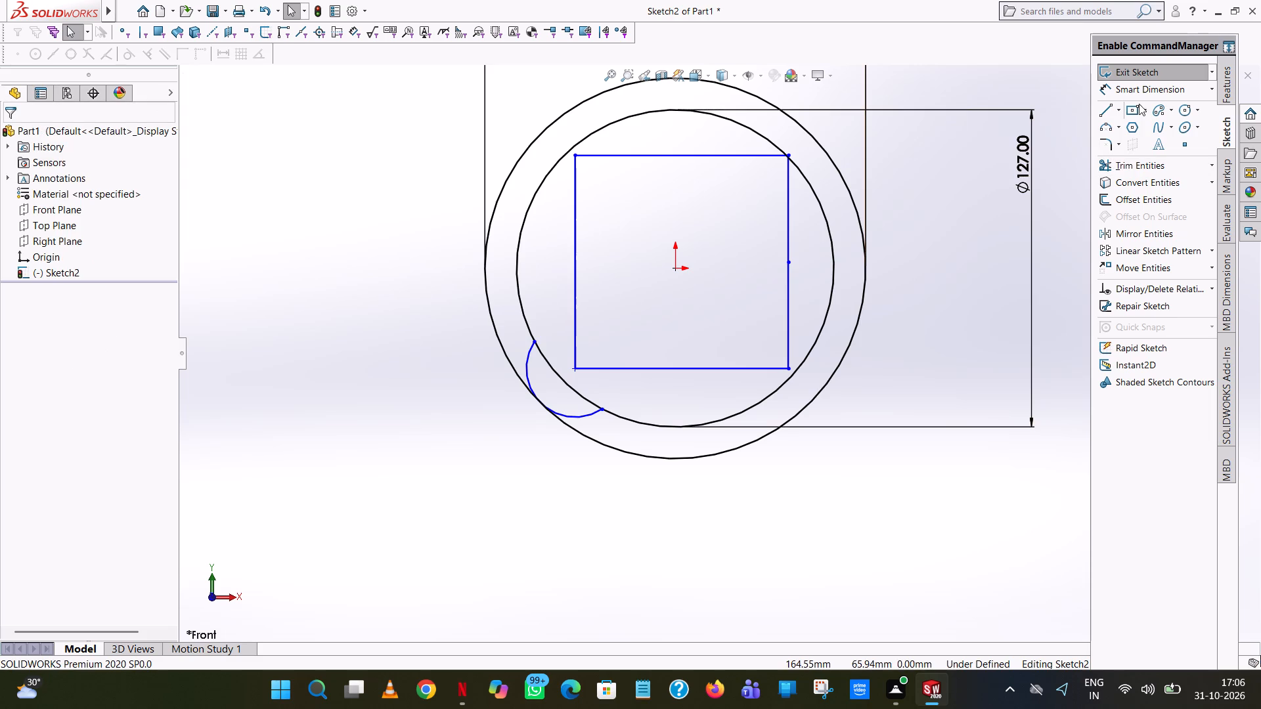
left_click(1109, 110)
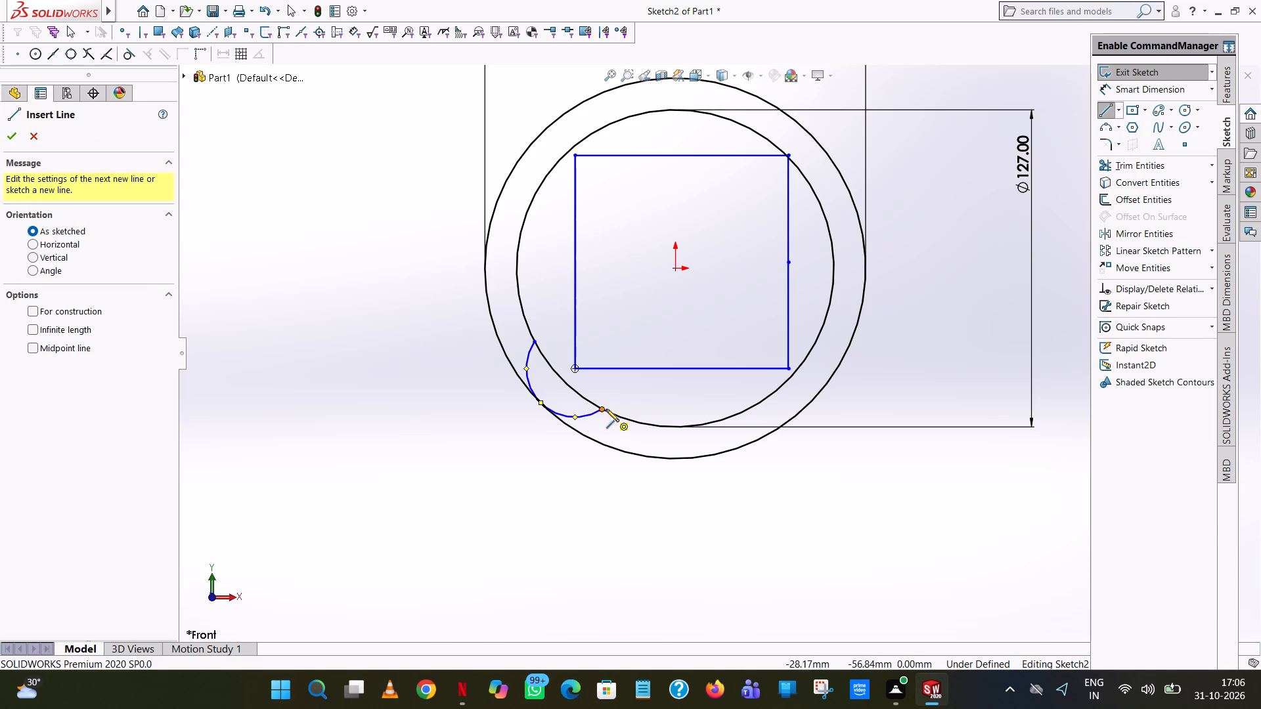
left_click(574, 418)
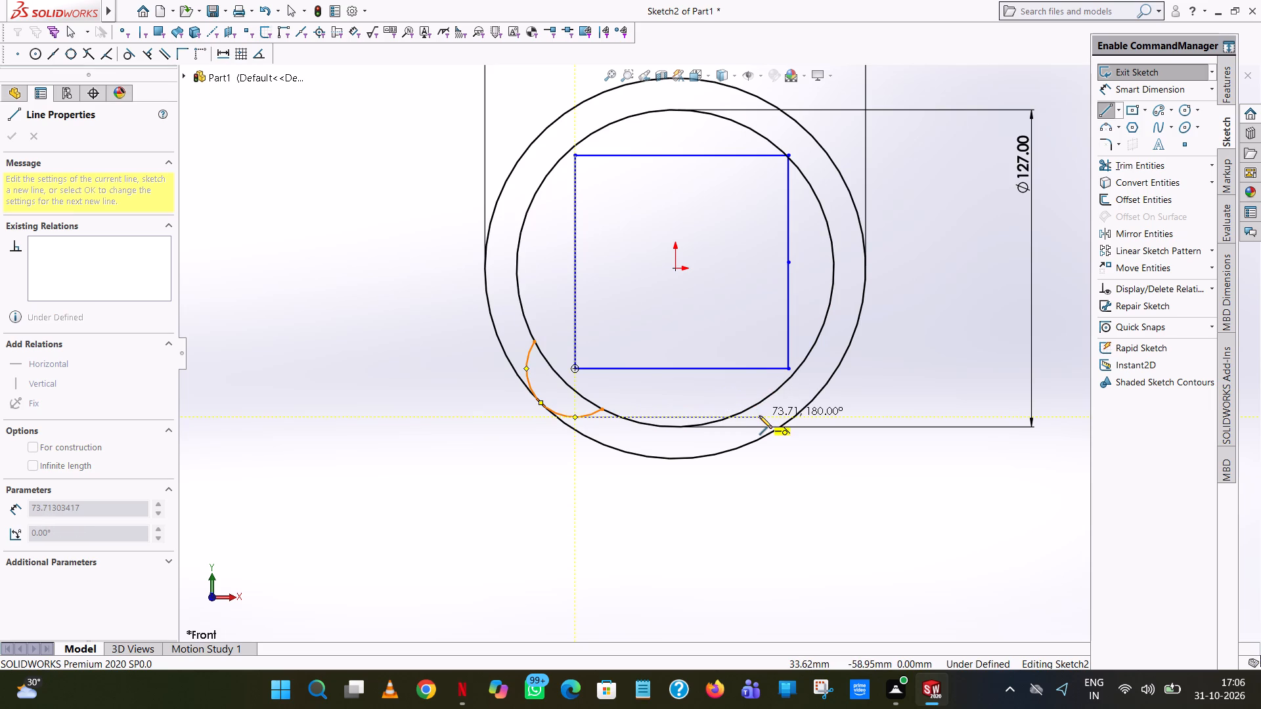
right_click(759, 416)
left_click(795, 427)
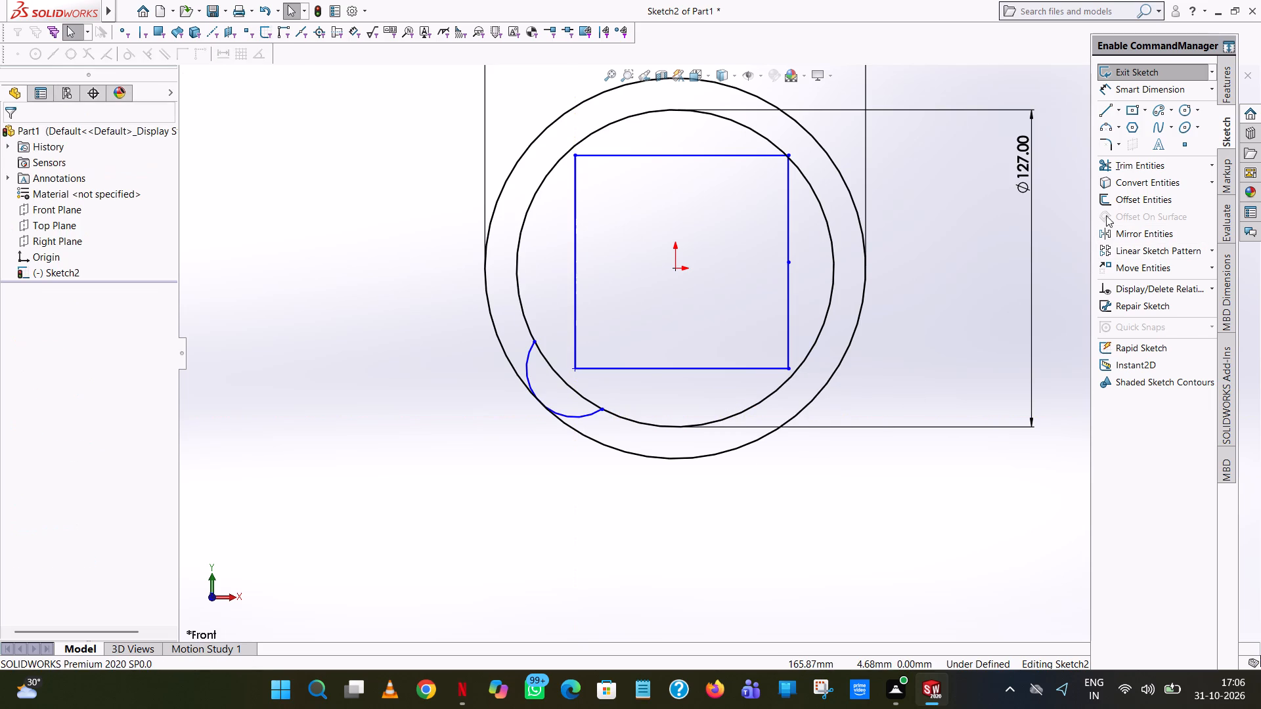
Sketch a vertical line about 20.6 mm long downward from the origin as a mirror axis.
left_click(1106, 112)
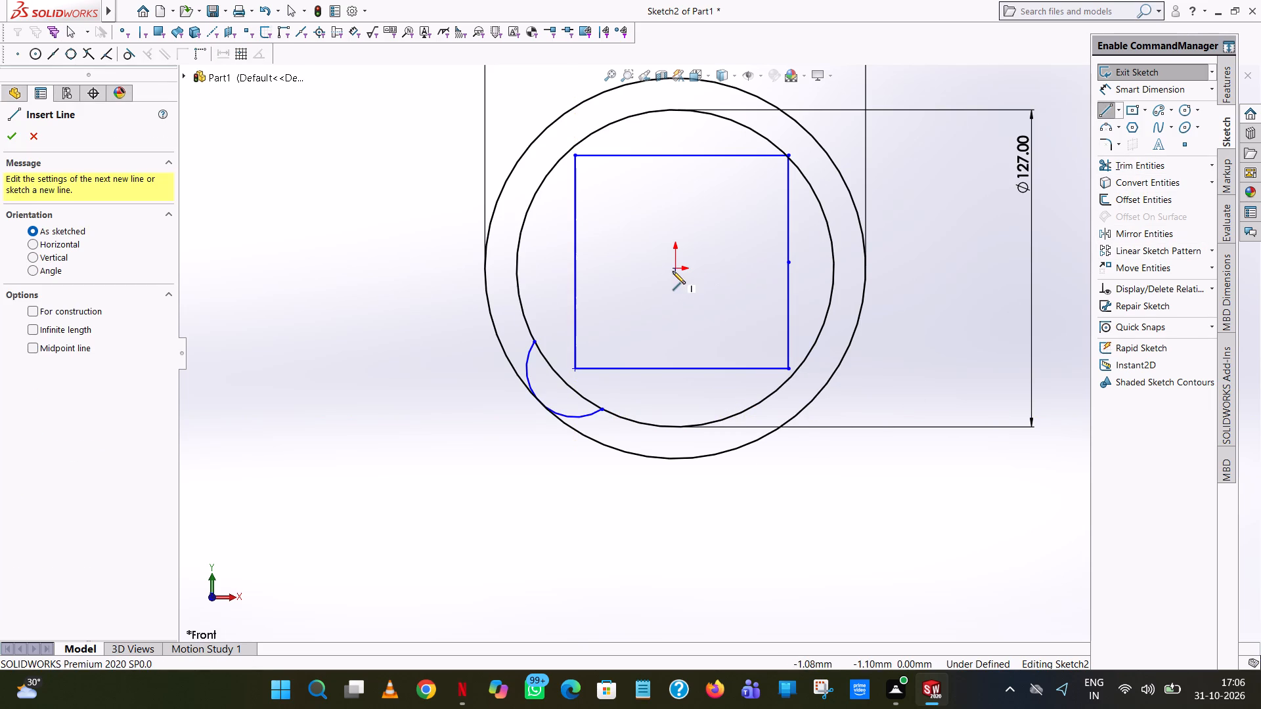
left_click(676, 269)
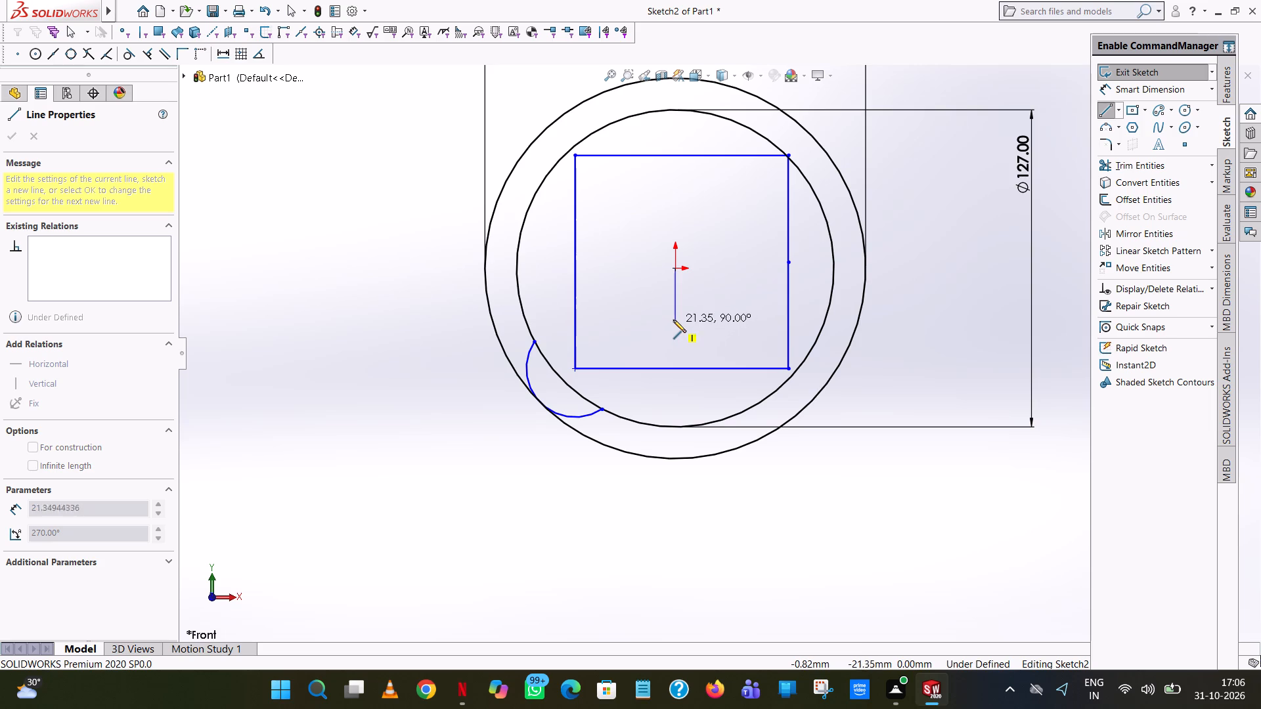
left_click(673, 320)
right_click(673, 320)
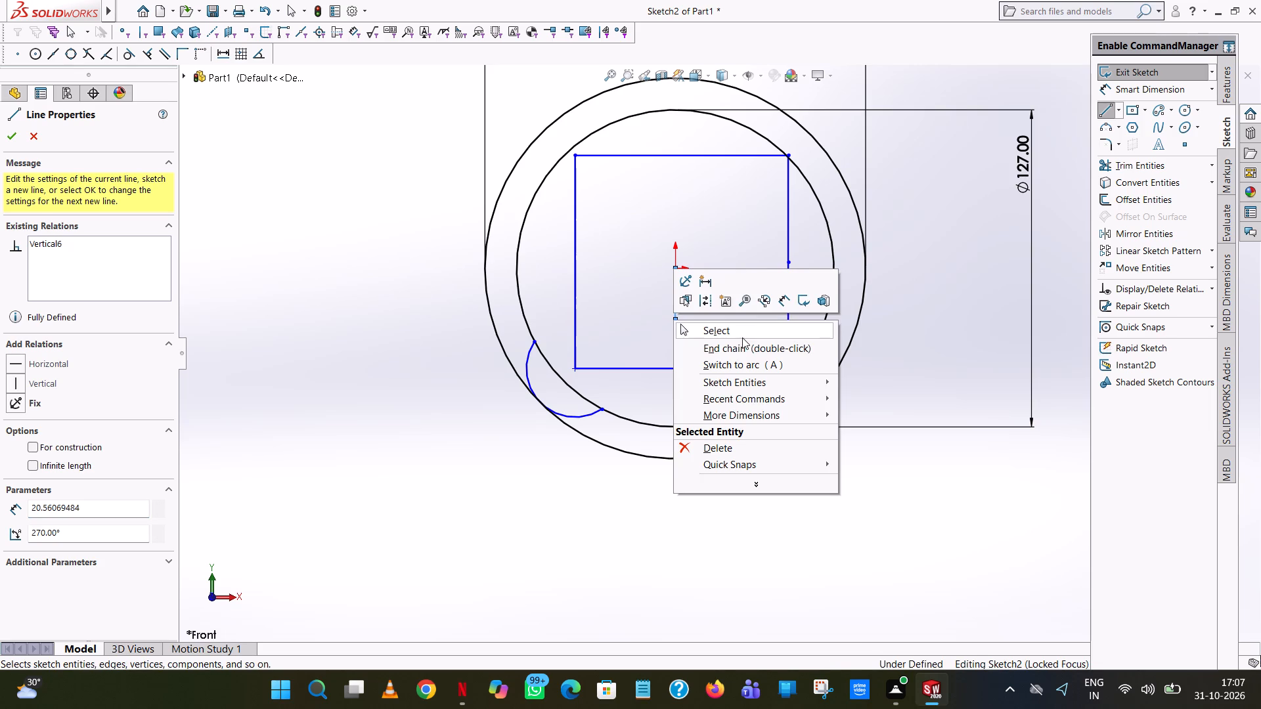
left_click(743, 337)
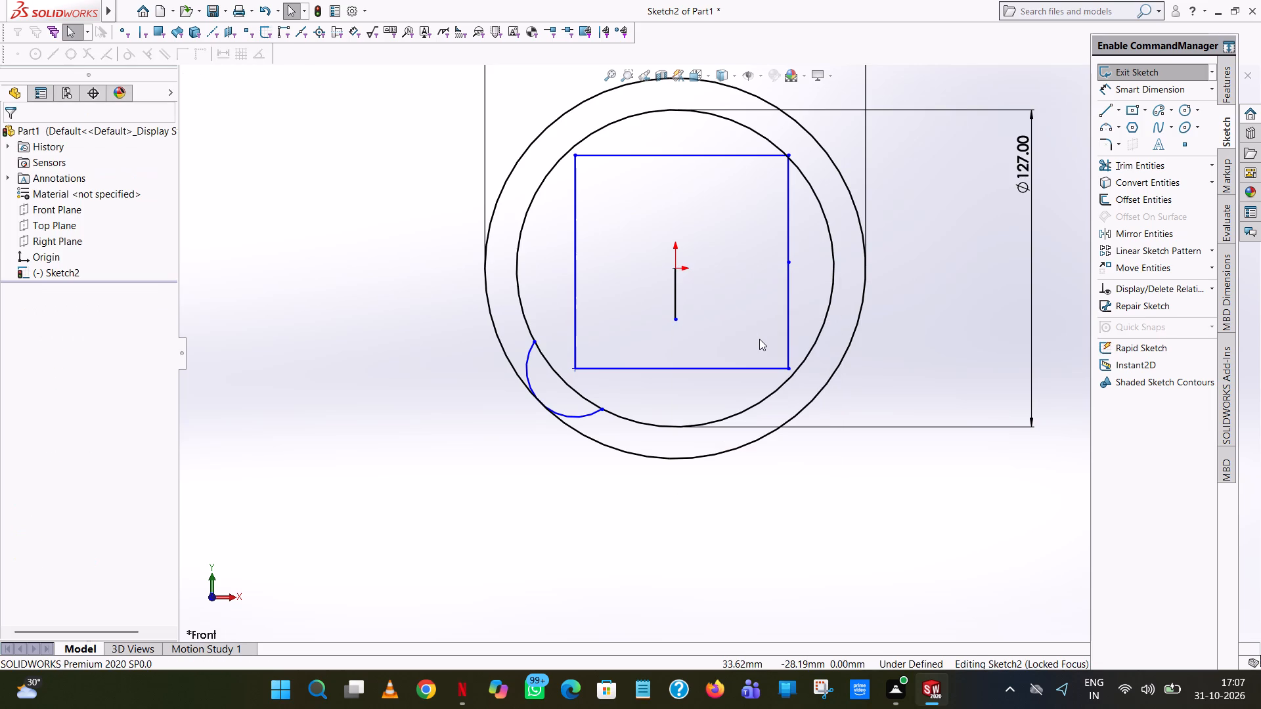
Mirror the trimmed lower-left arc about the vertical line through the origin, keeping the original.
left_click(1130, 235)
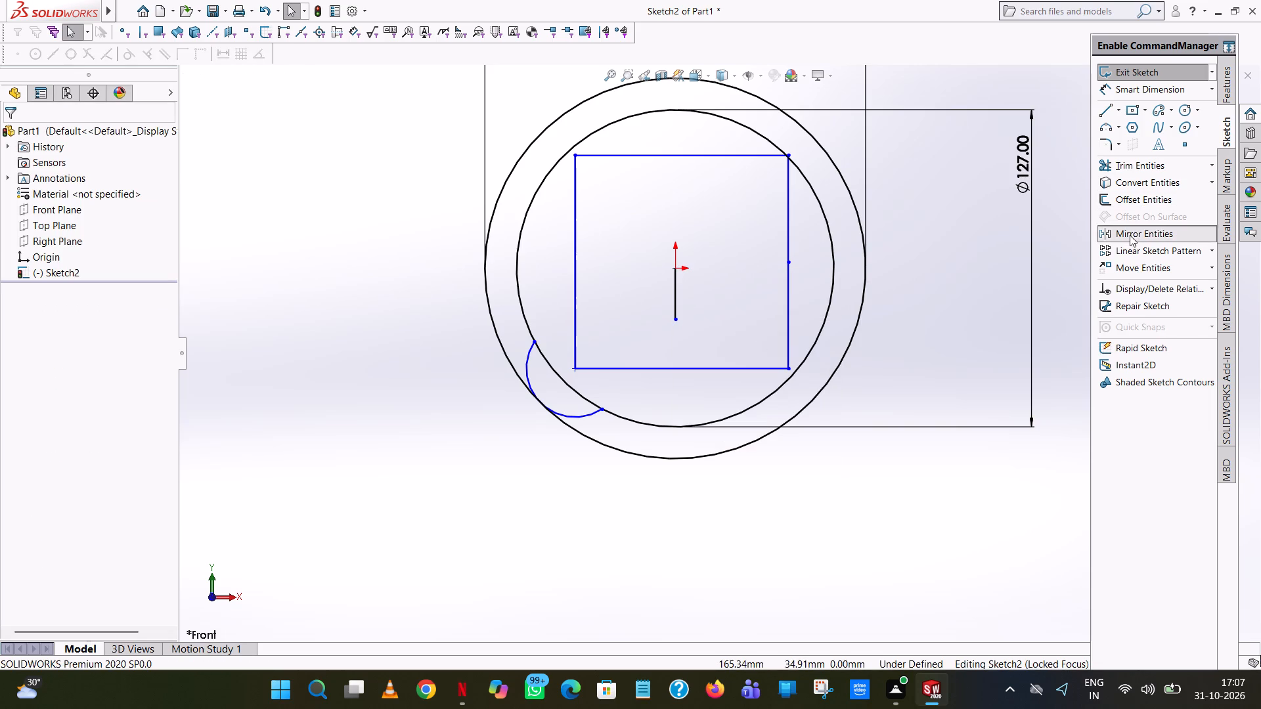
left_click(571, 416)
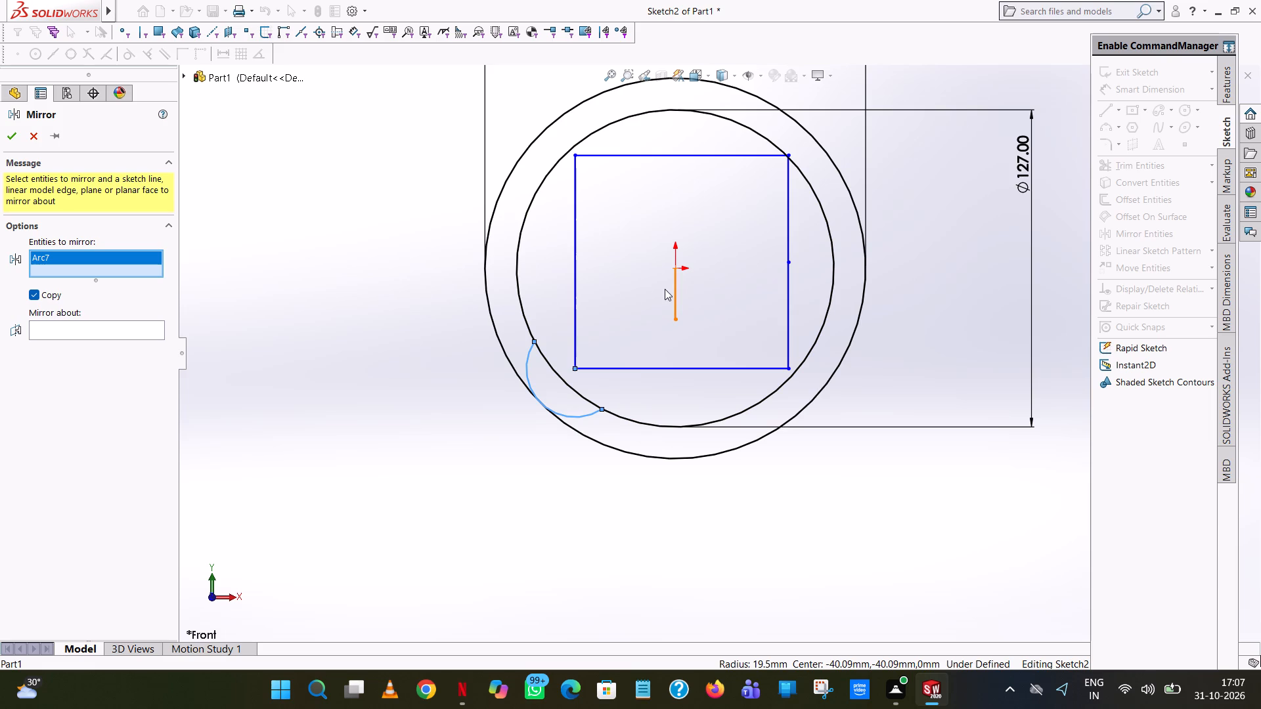
left_click(100, 325)
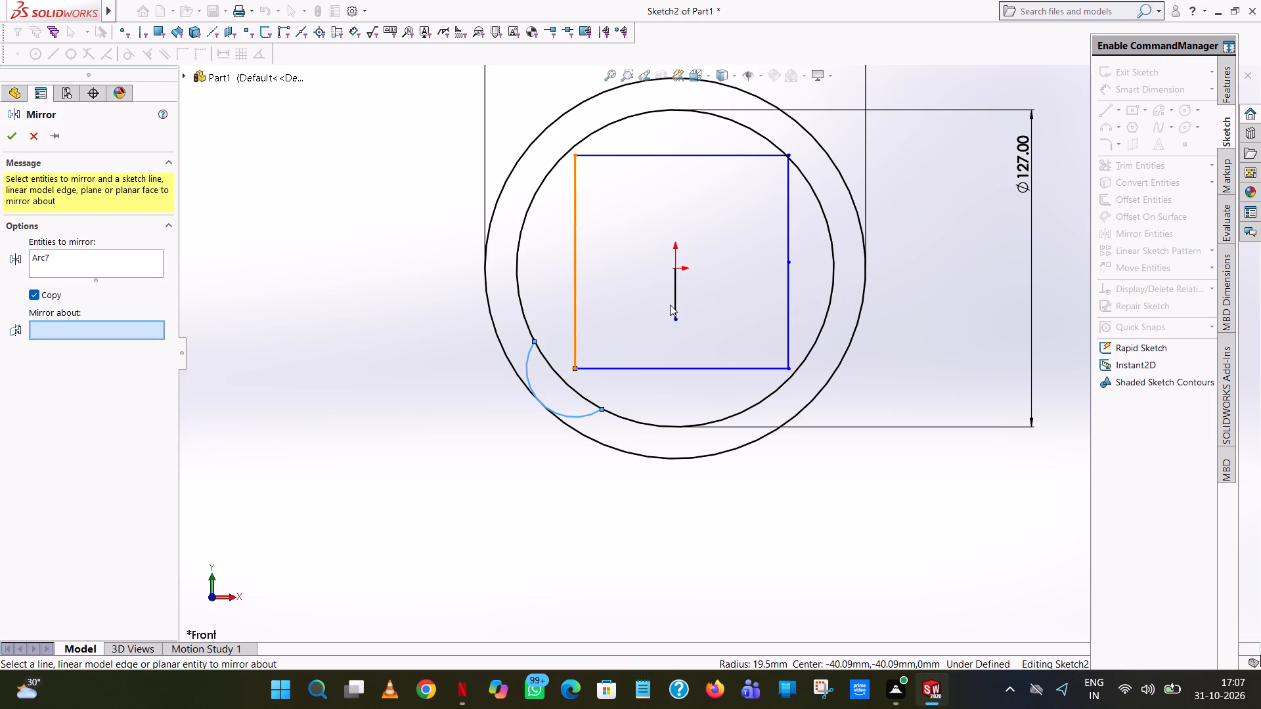
left_click(672, 303)
left_click(12, 141)
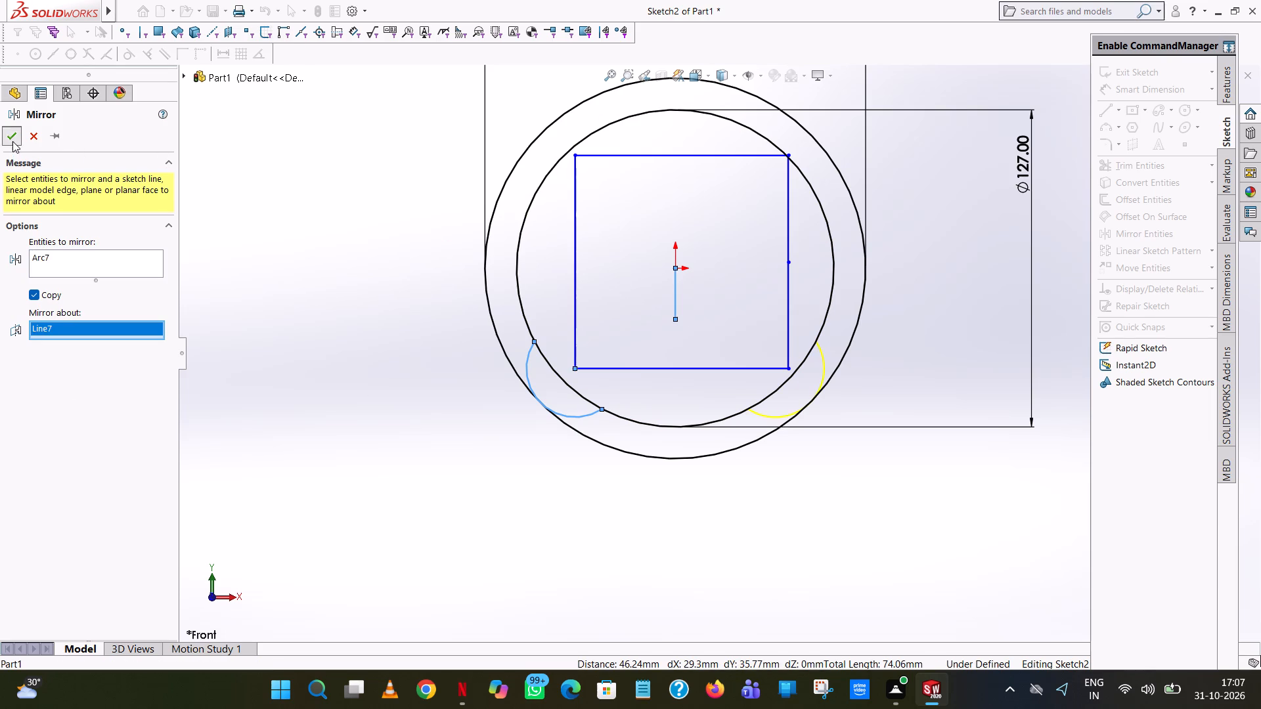
left_click(378, 202)
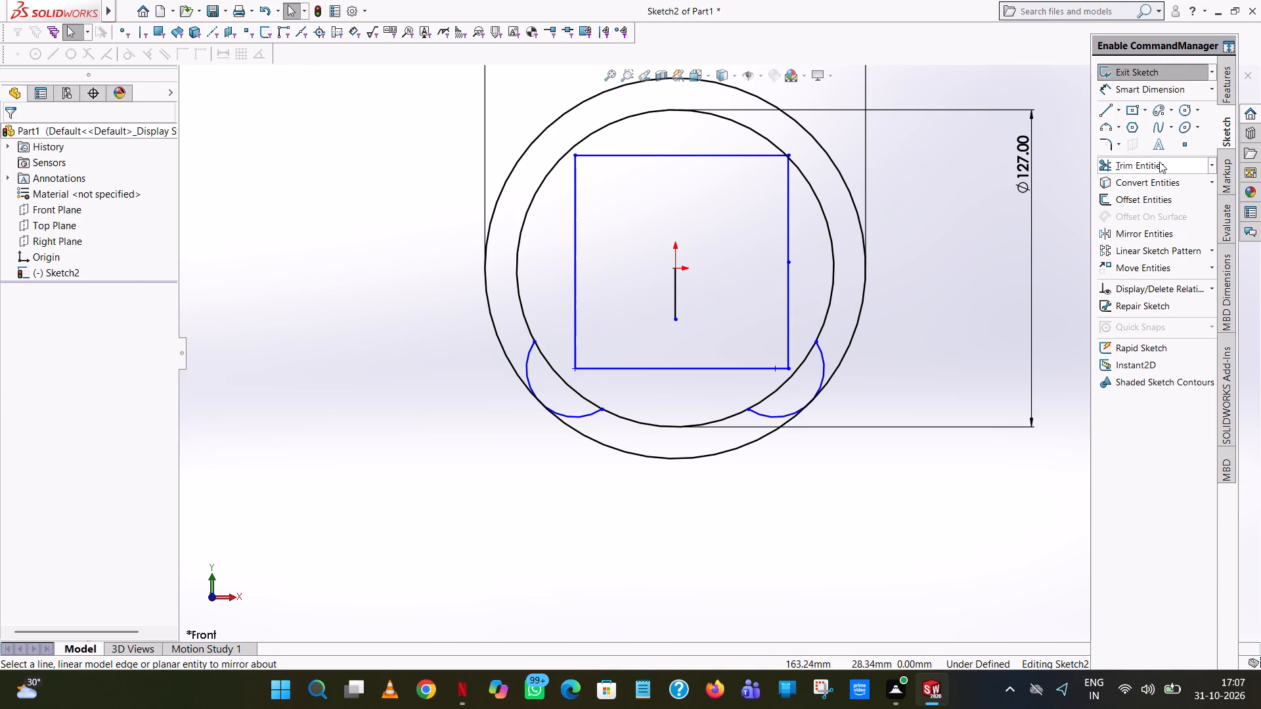
Trim away the short vertical line below the origin.
left_click(1159, 161)
left_click(676, 290)
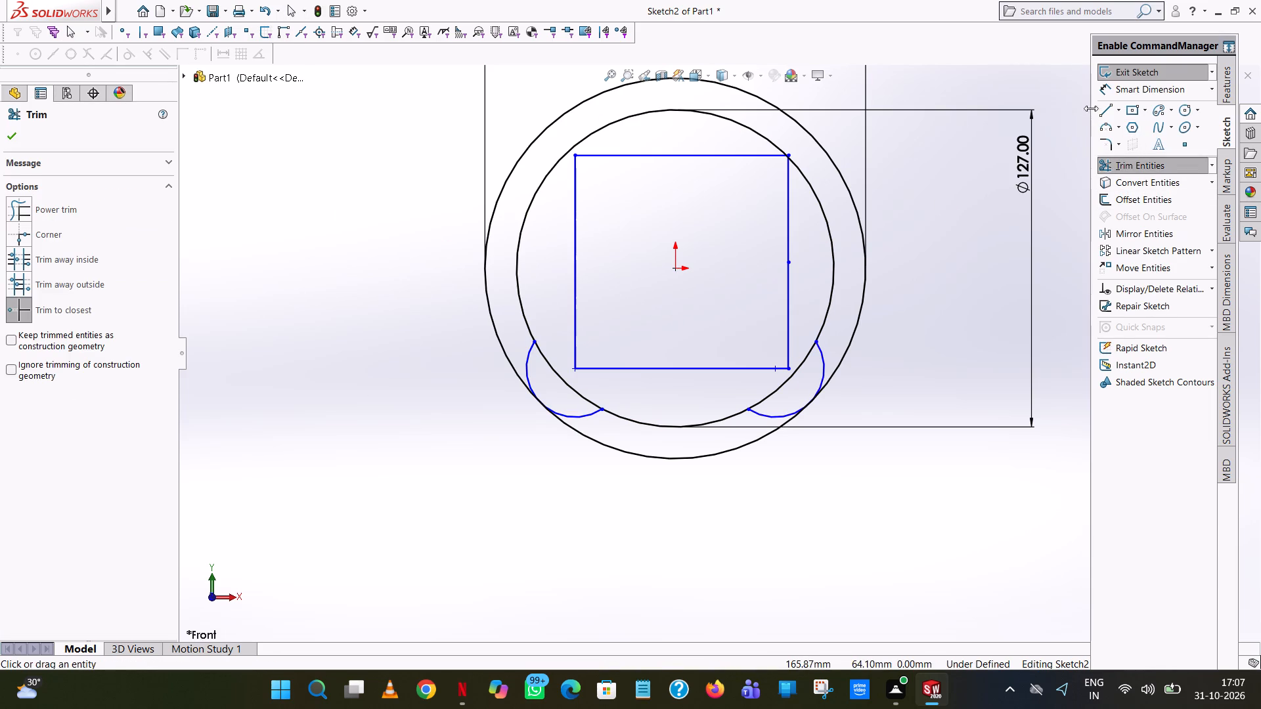
Sketch a horizontal line about 34.9 mm long from the origin toward the square's right side.
left_click(1099, 103)
left_click(673, 269)
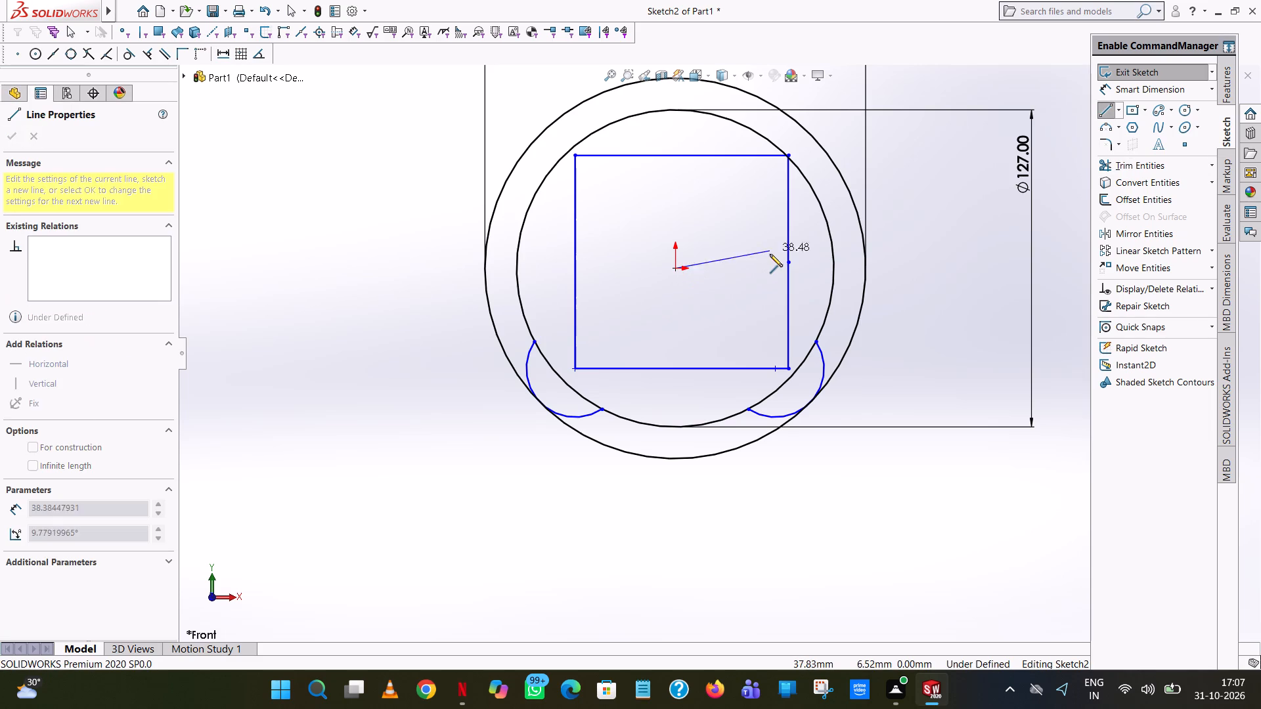
left_click(763, 267)
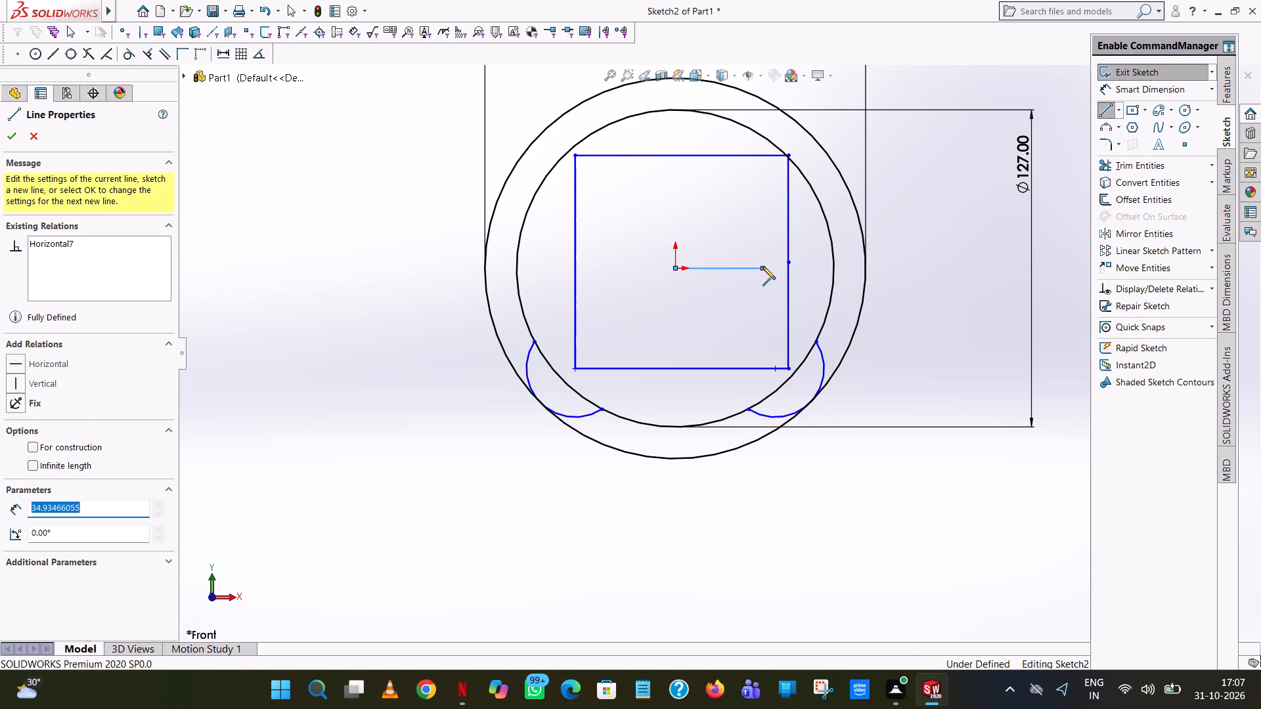
right_click(763, 267)
left_click(823, 275)
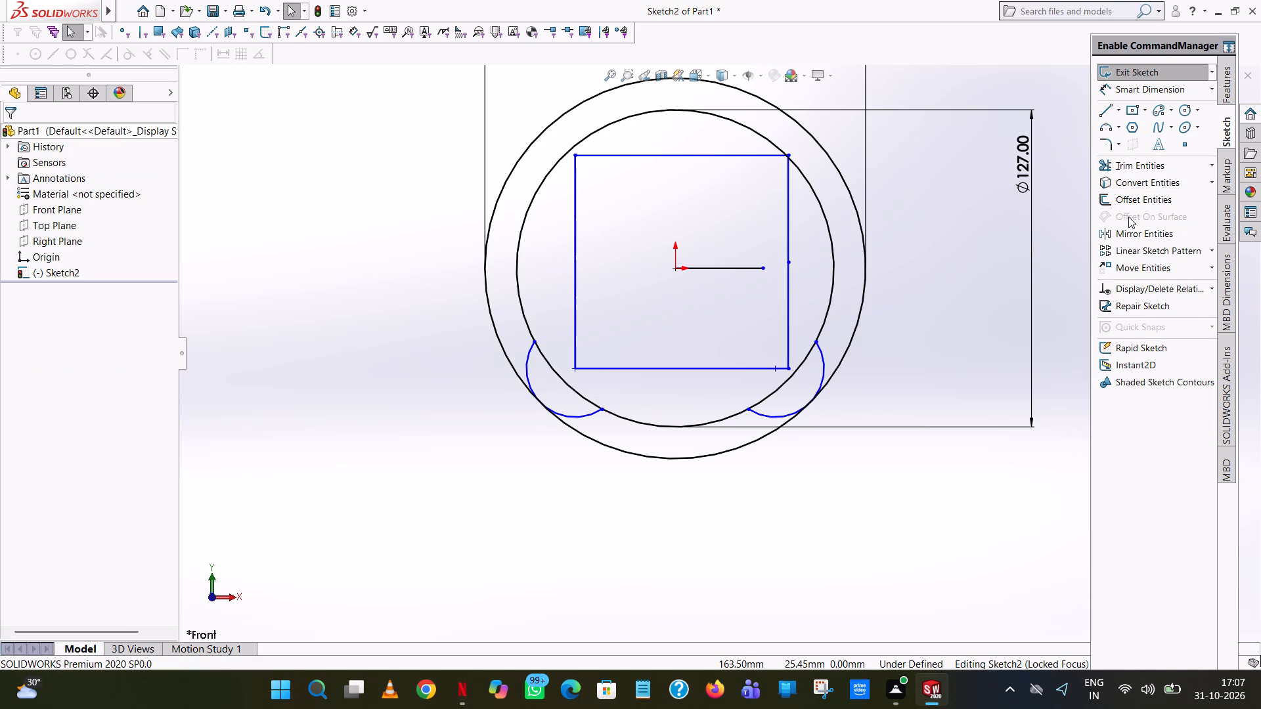
Mirror both lower corner arcs about the horizontal line through the origin, keeping the originals.
left_click(1129, 232)
left_click(765, 410)
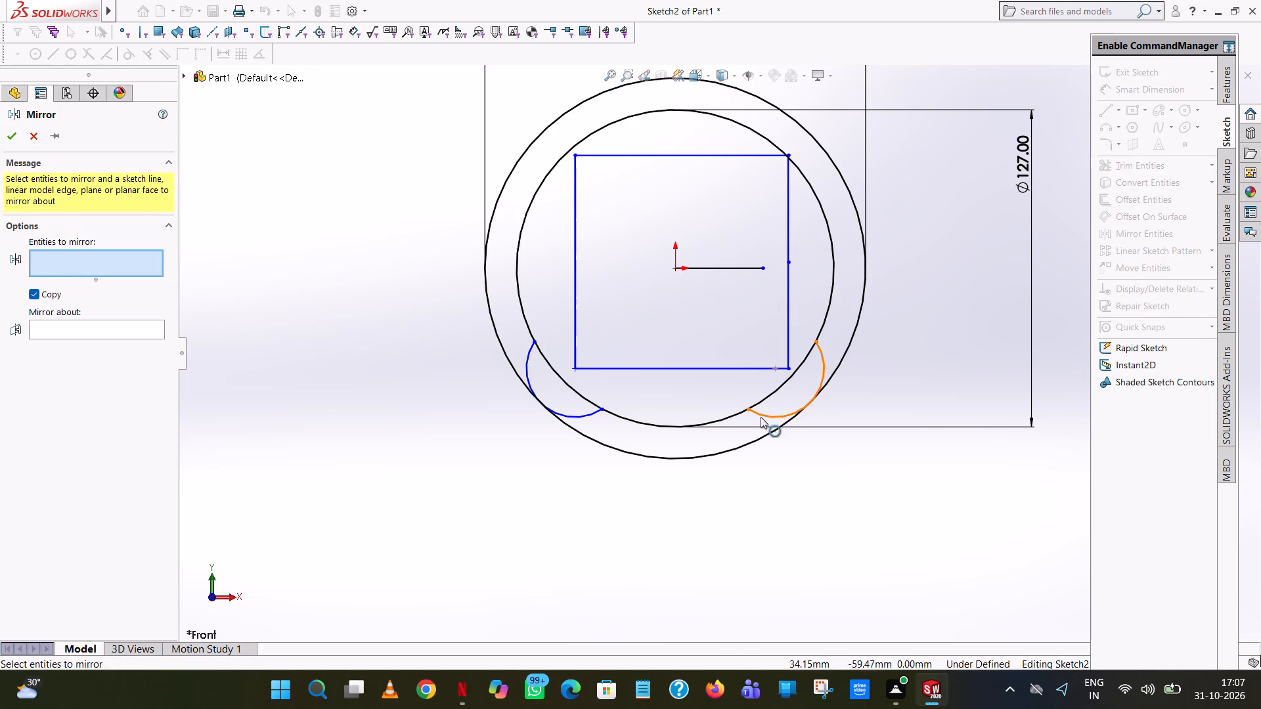
left_click(761, 417)
left_click(586, 418)
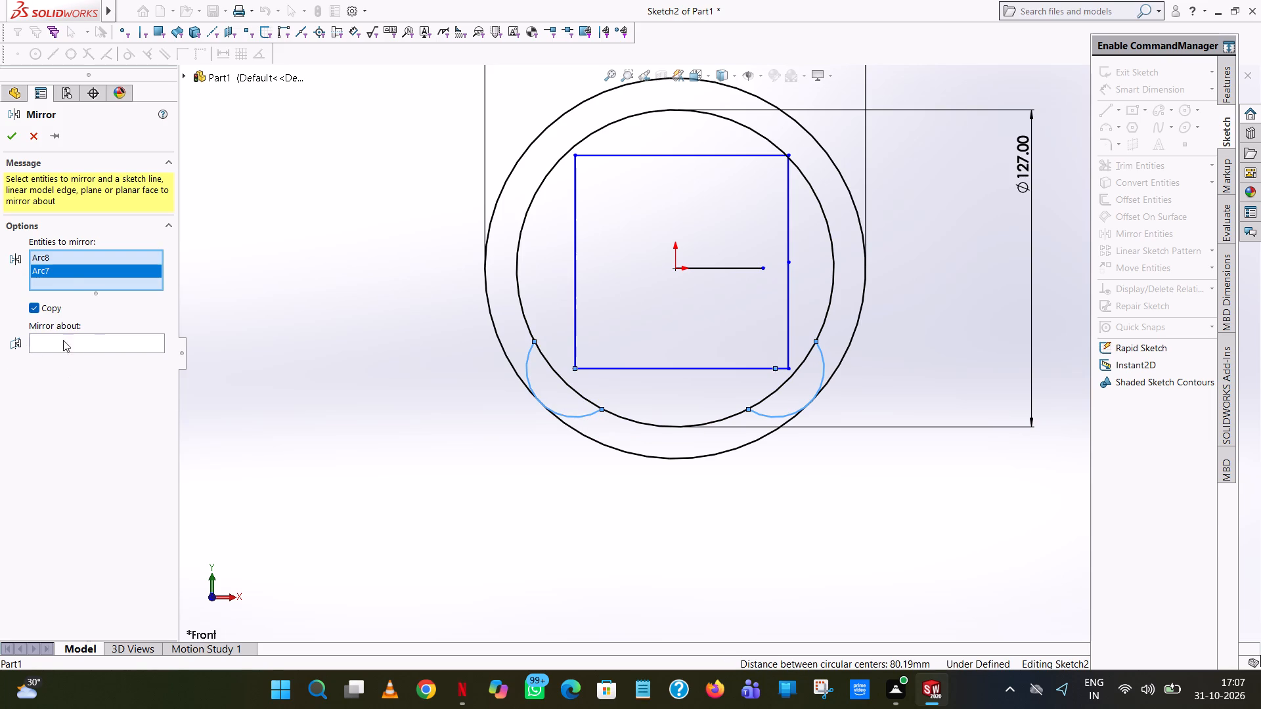
left_click(76, 345)
left_click(732, 267)
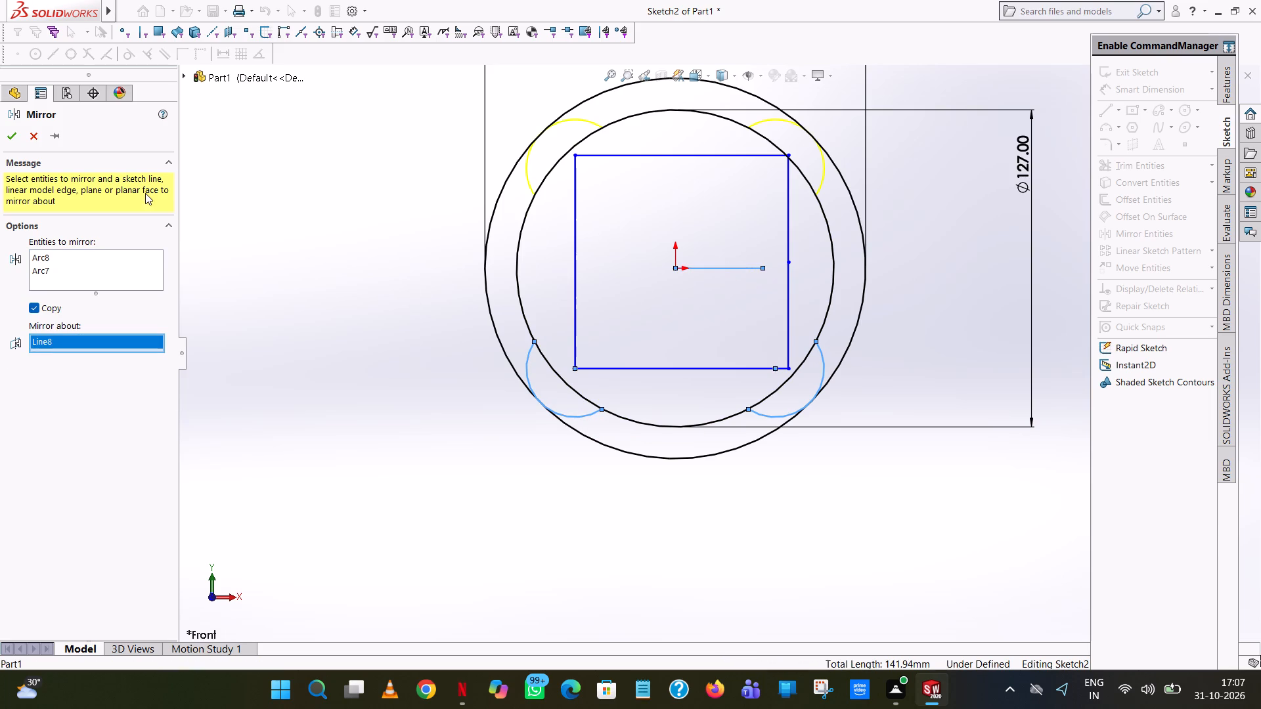
left_click(13, 134)
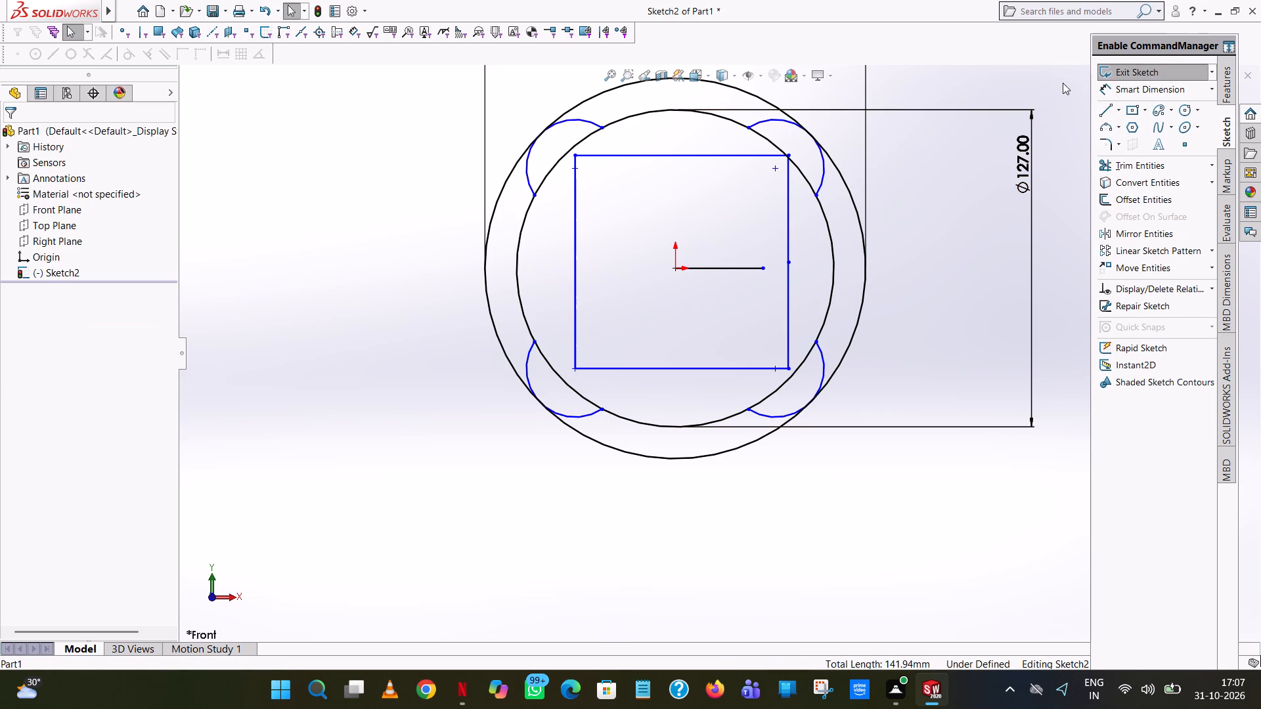
Draw a vertical tangent line about 80.2 mm long joining the outermost points of the two right corner arcs.
left_click(1107, 114)
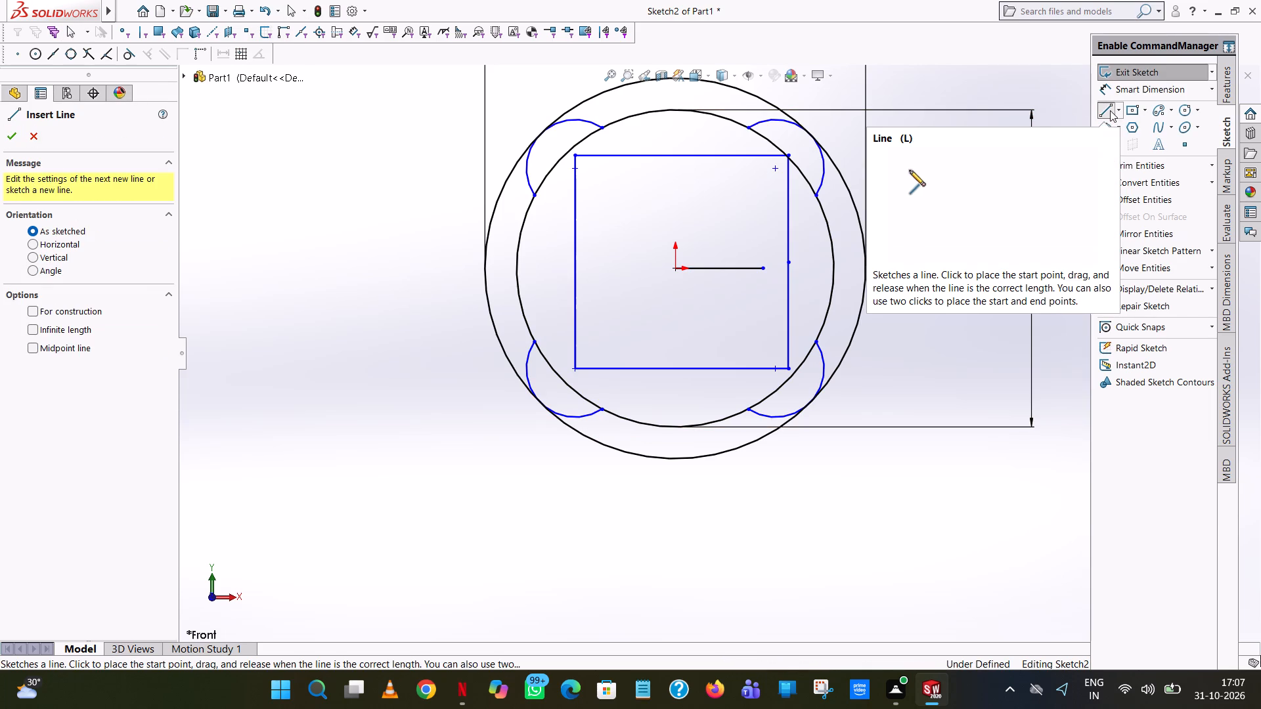
left_click(826, 168)
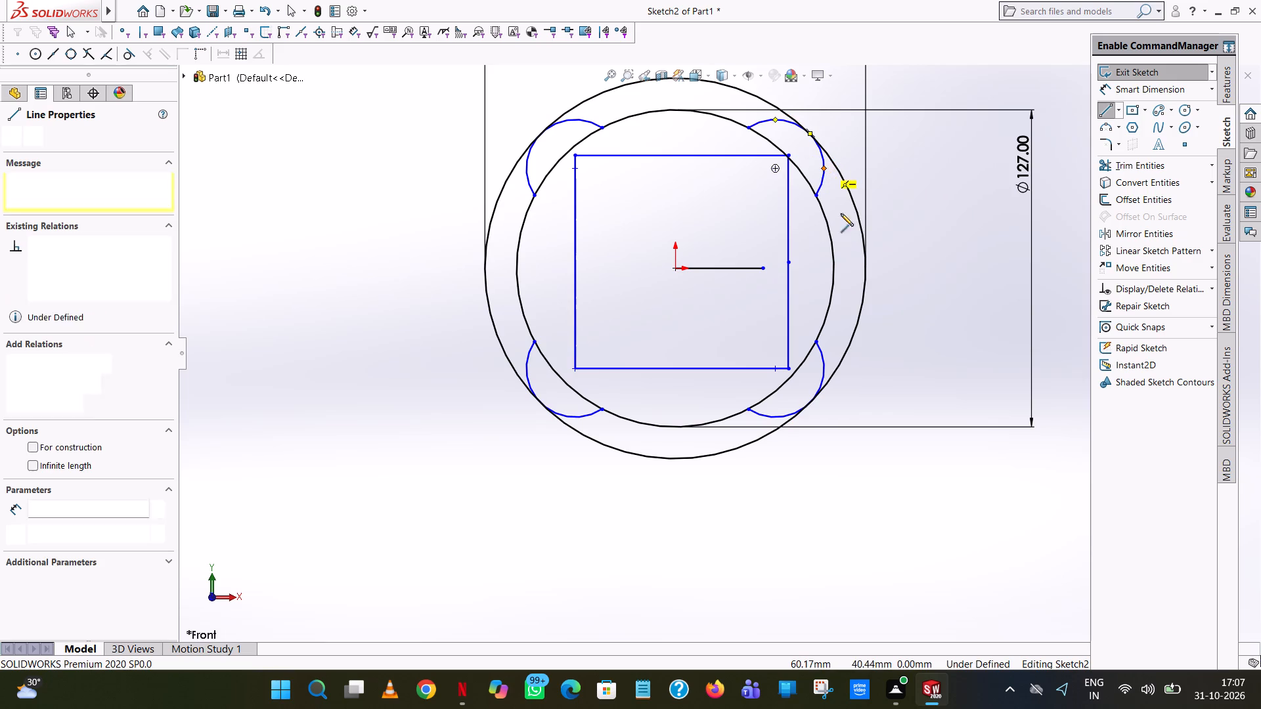
left_click(824, 369)
right_click(824, 369)
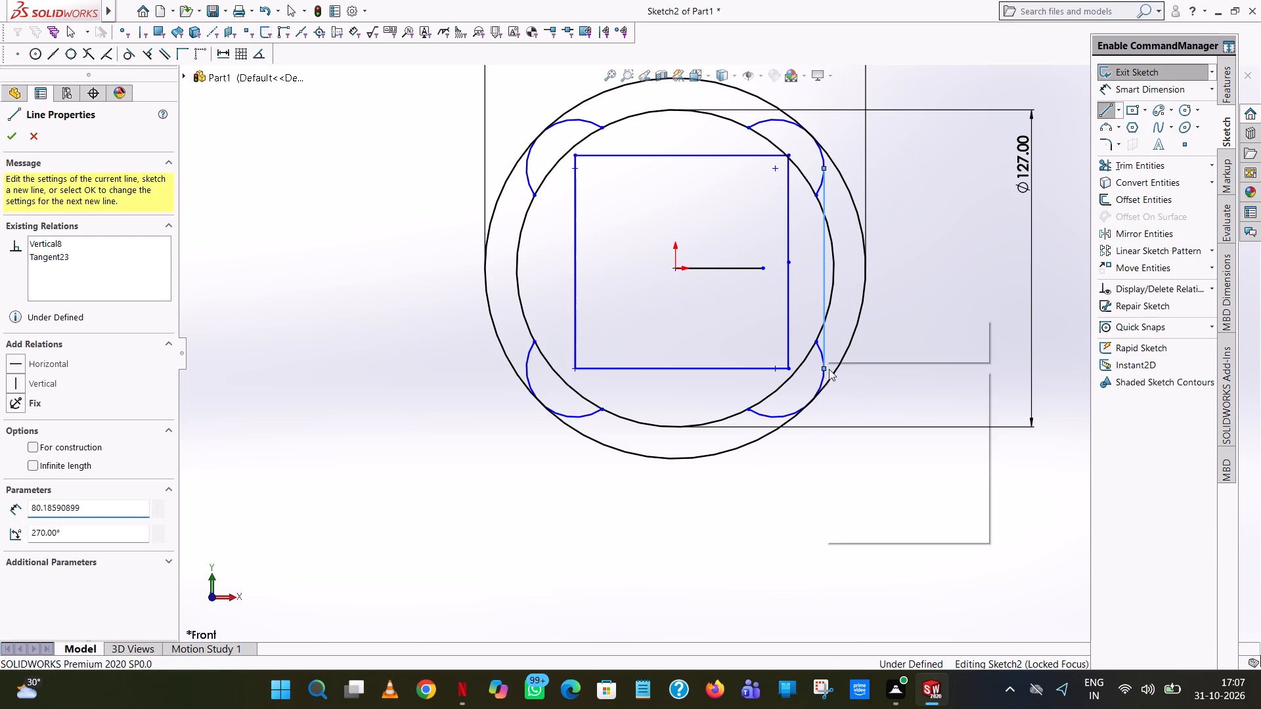
left_click(866, 376)
Draw a horizontal tangent line about 80.2 mm long joining the lowest points of the two bottom corner arcs.
left_click(1103, 110)
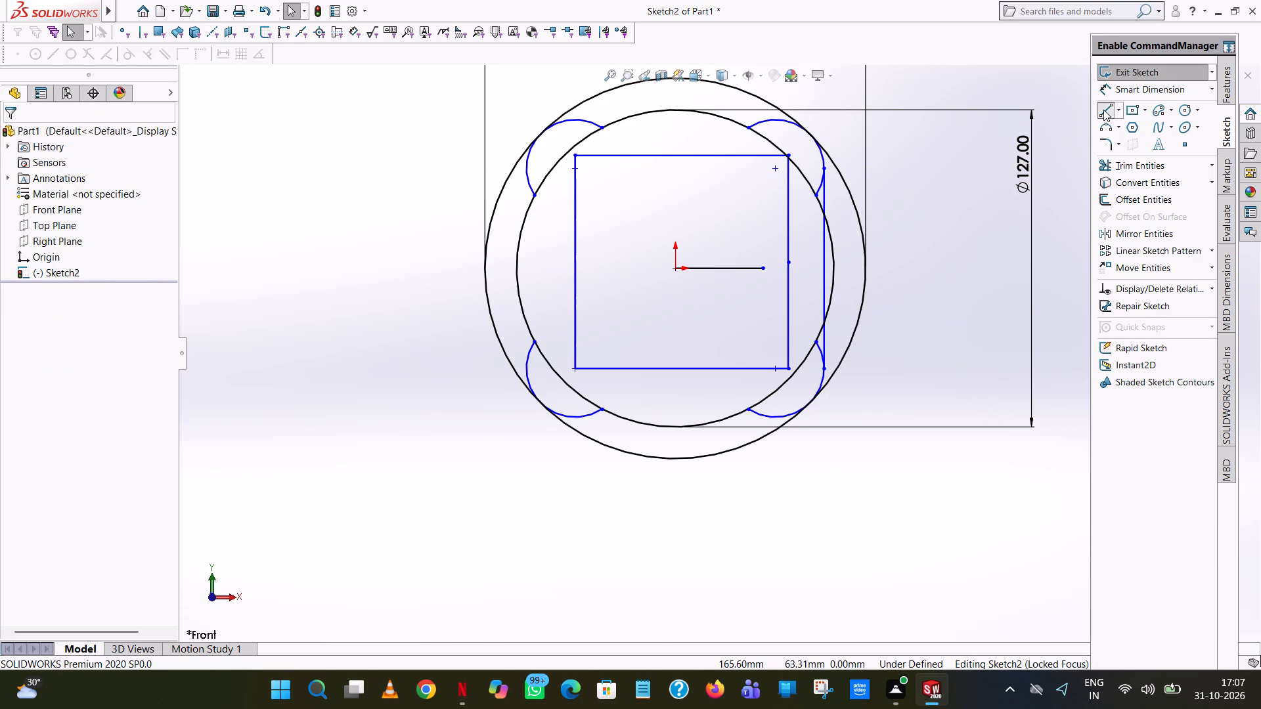
left_click(776, 416)
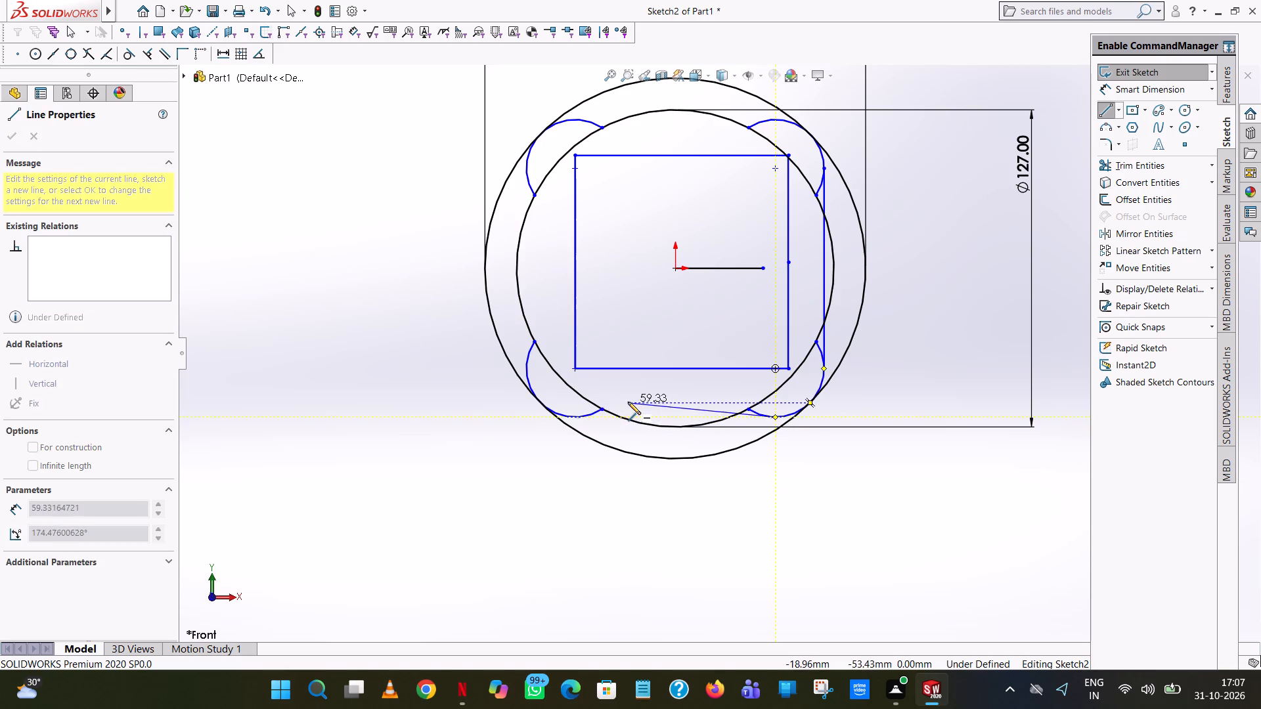
left_click(575, 415)
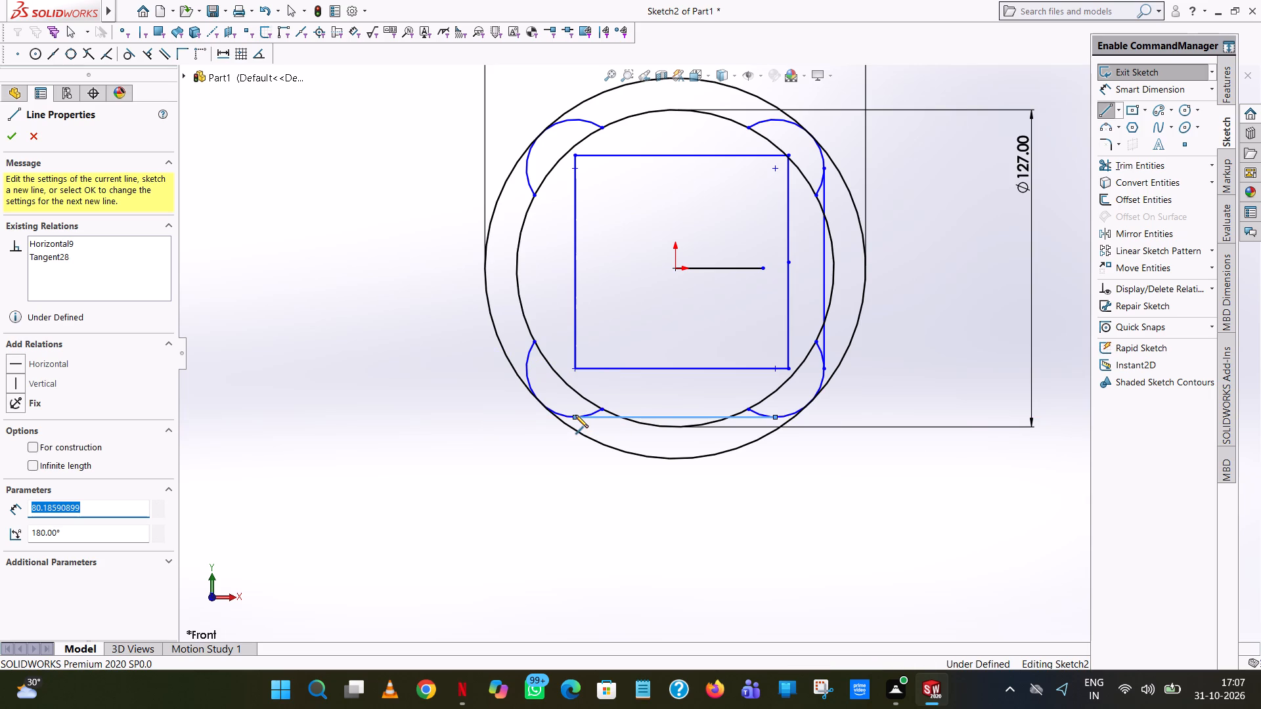
right_click(575, 415)
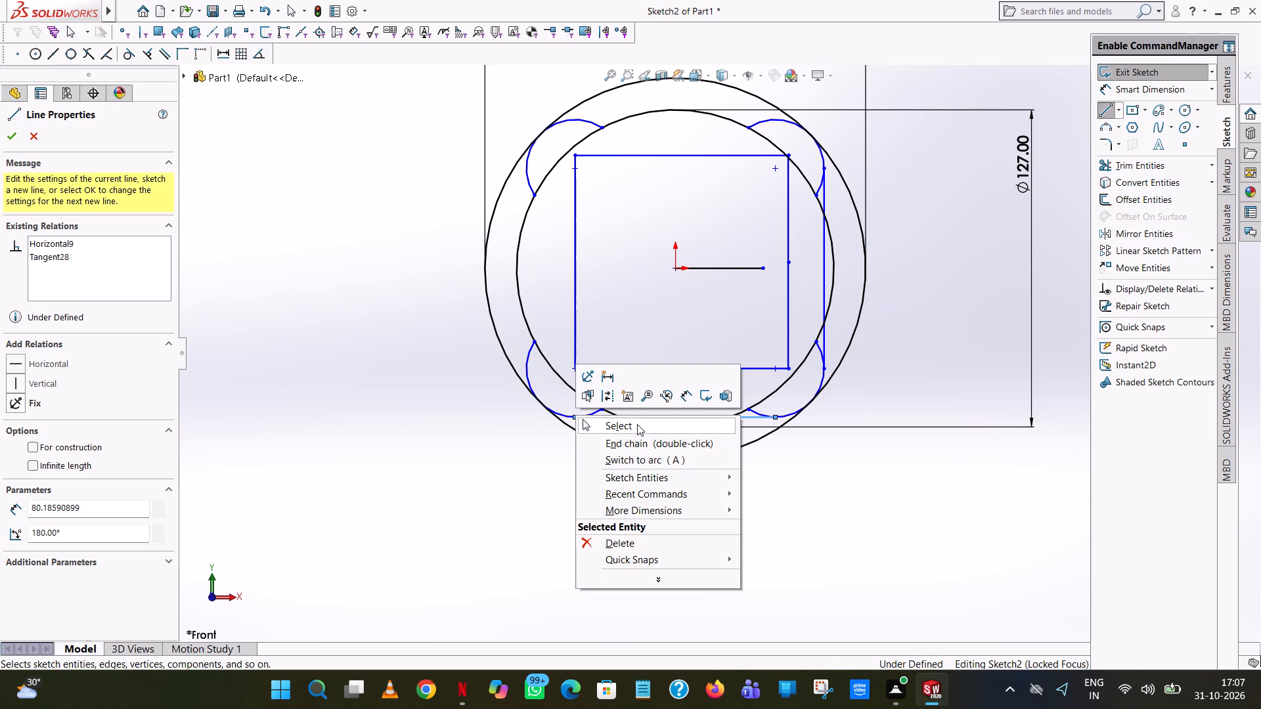
left_click(637, 424)
Draw a vertical tangent line about 80.2 mm long joining the outermost points of the two left corner arcs.
left_click(1103, 106)
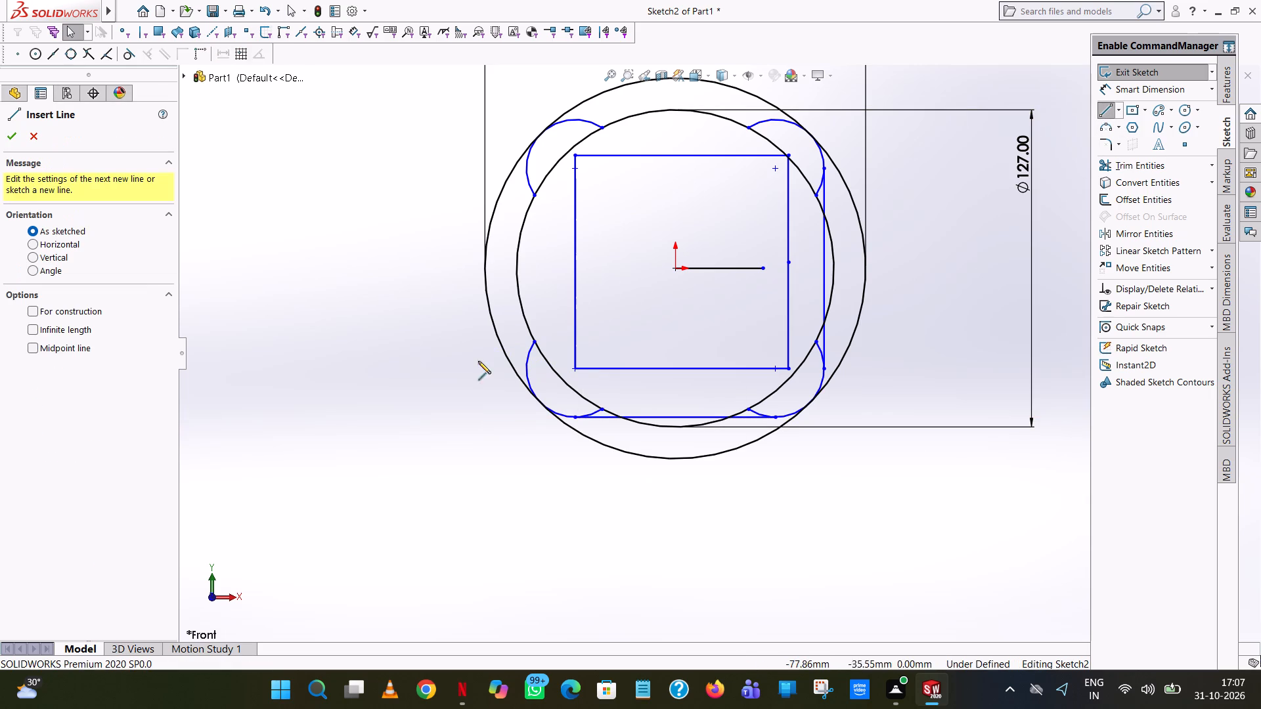
left_click(527, 368)
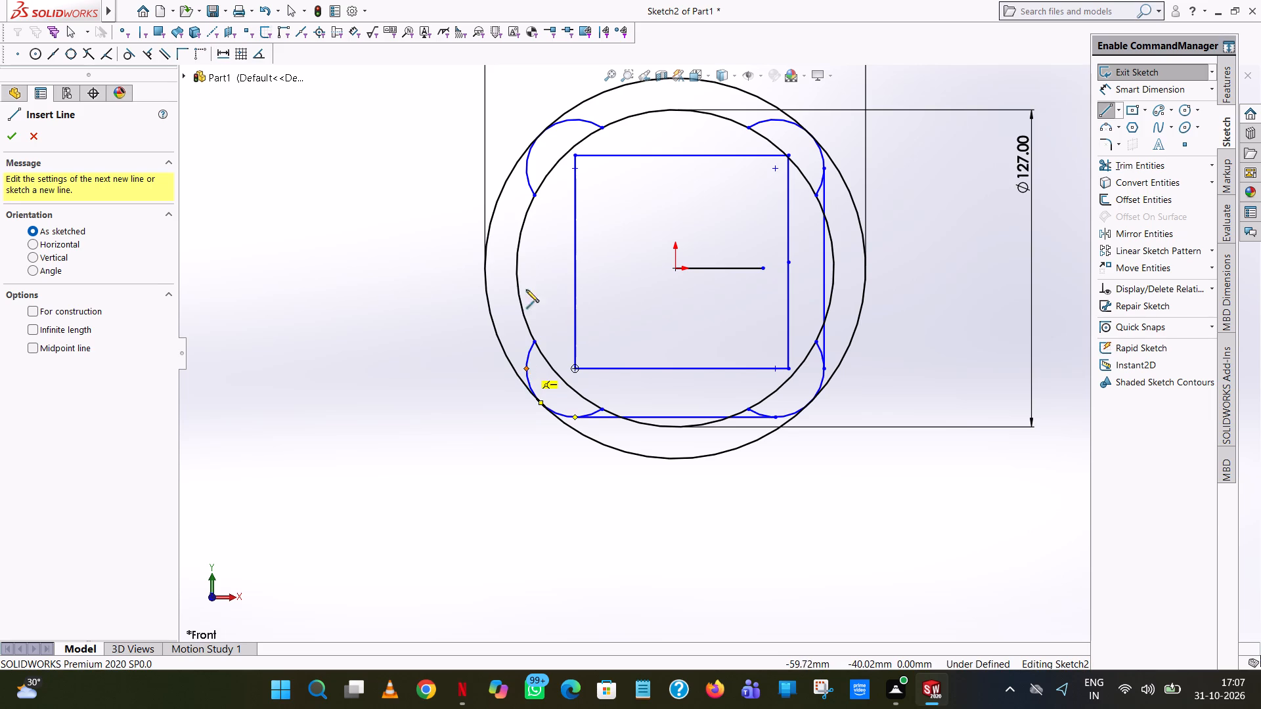
left_click(526, 167)
right_click(526, 167)
left_click(556, 184)
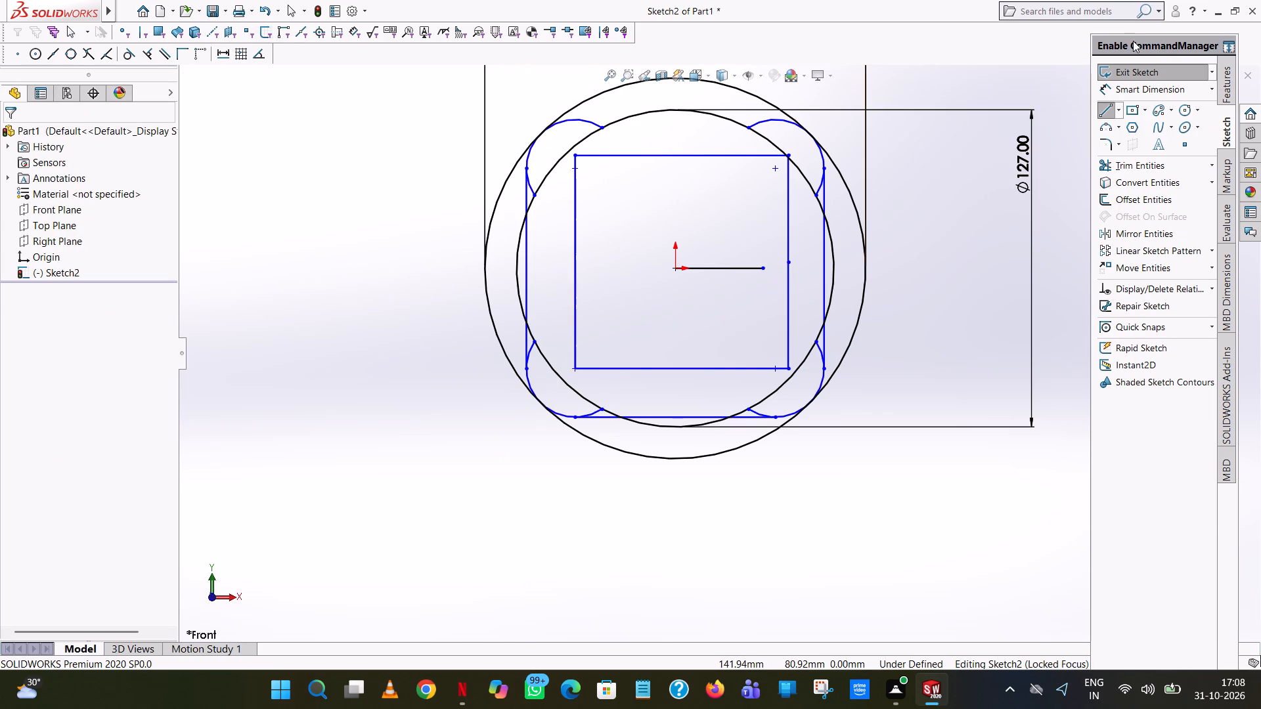
Draw a horizontal tangent line about 80.2 mm long joining the highest points of the two top corner arcs.
left_click(1102, 108)
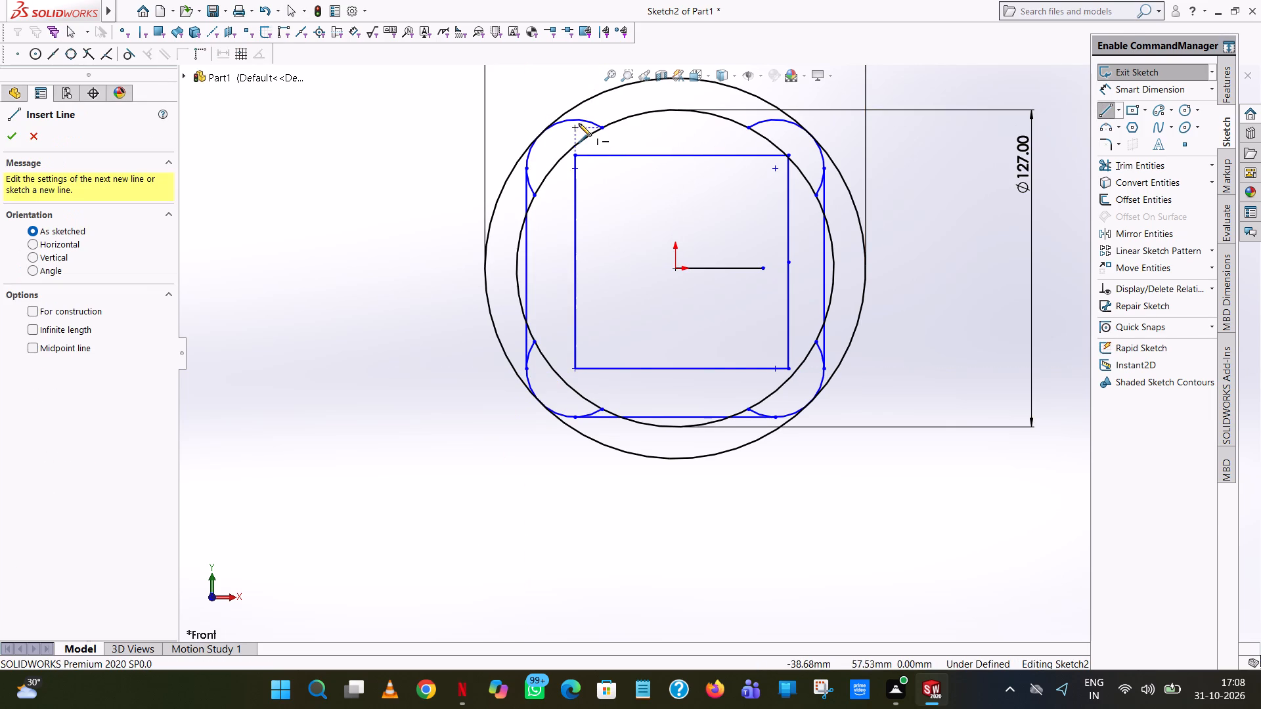
left_click(575, 119)
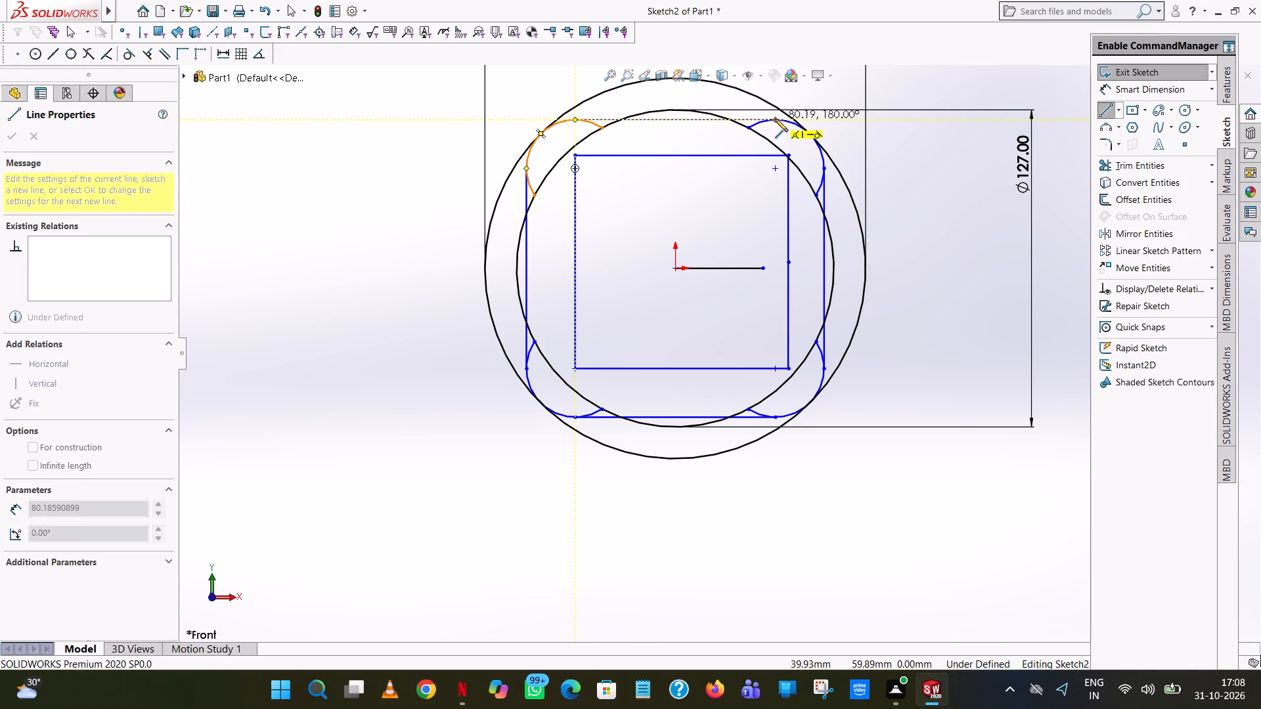
left_click(774, 119)
right_click(774, 119)
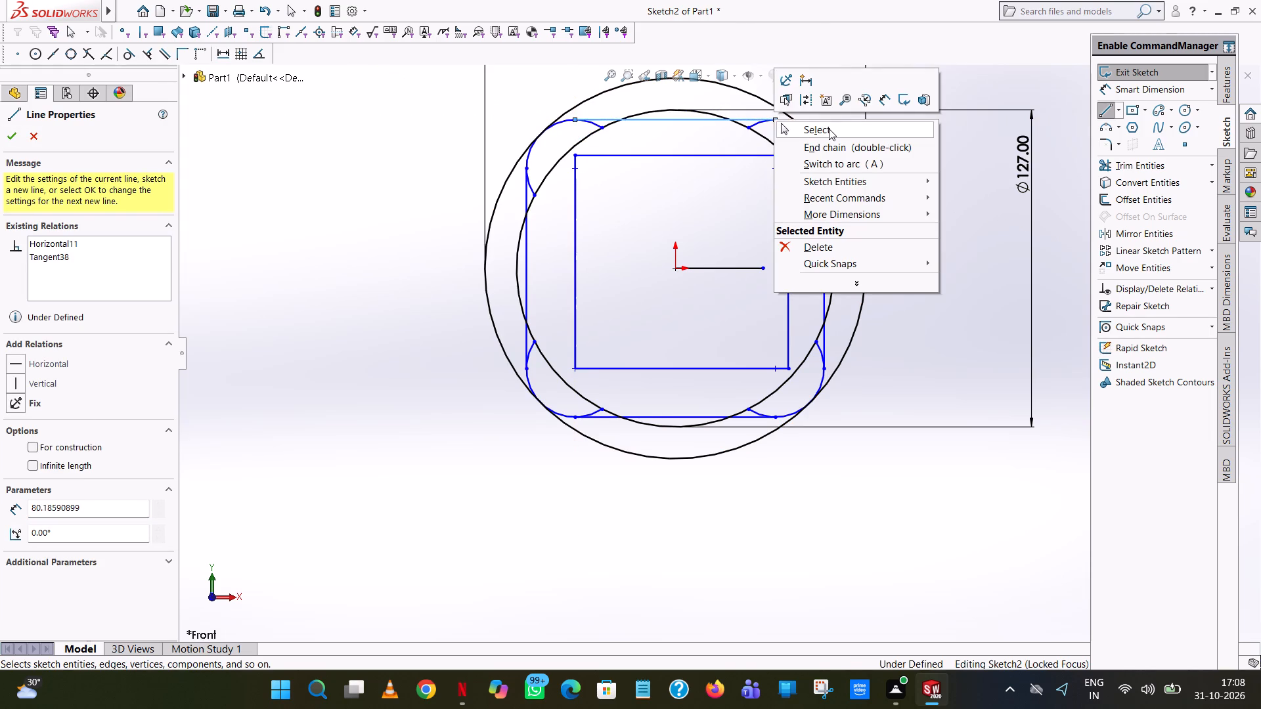
left_click(829, 129)
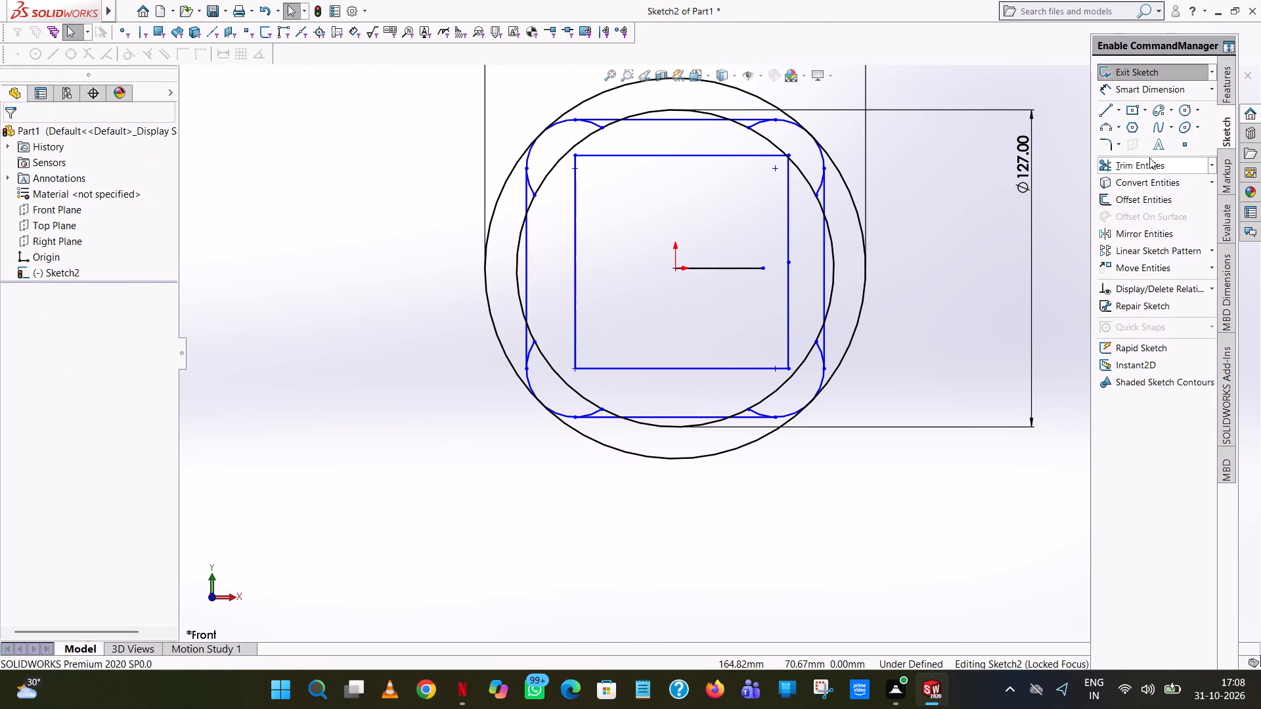
Trim away the inner square, the horizontal line from the origin, and the 127 mm circle's segment within the upper-right corner arc.
left_click(1149, 158)
left_click(800, 167)
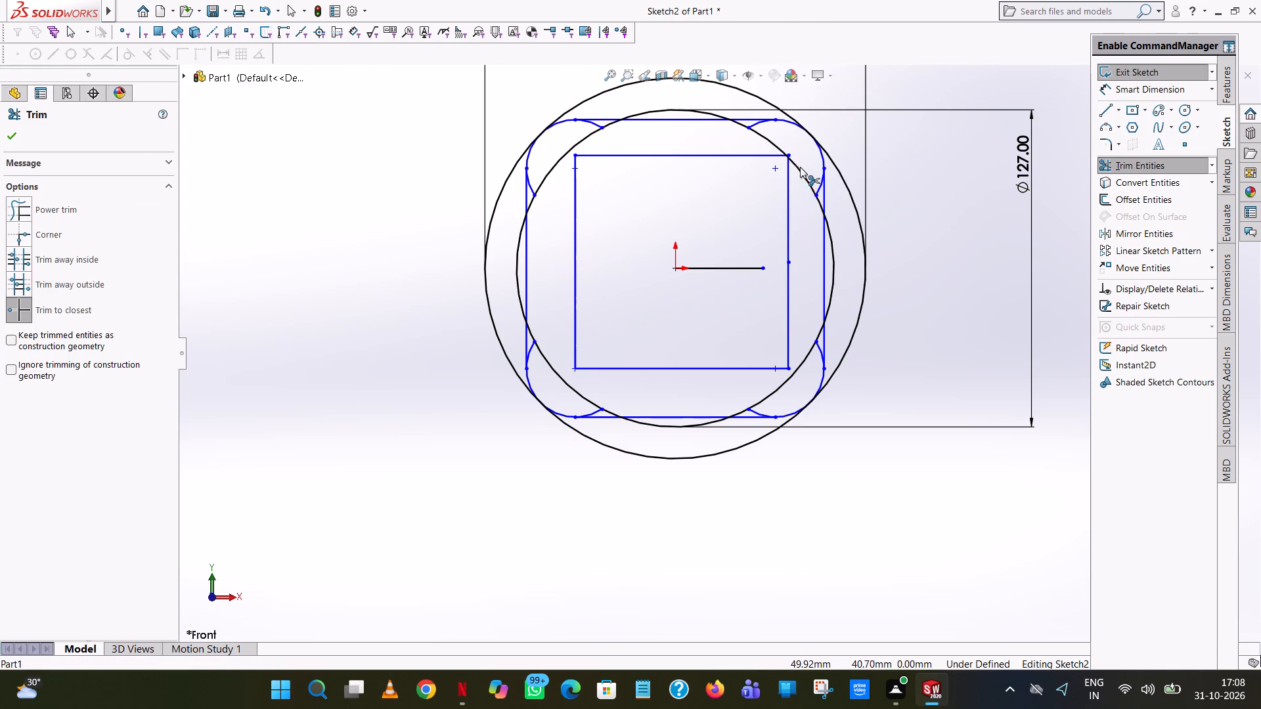
left_click(773, 145)
left_click(778, 153)
left_click(792, 168)
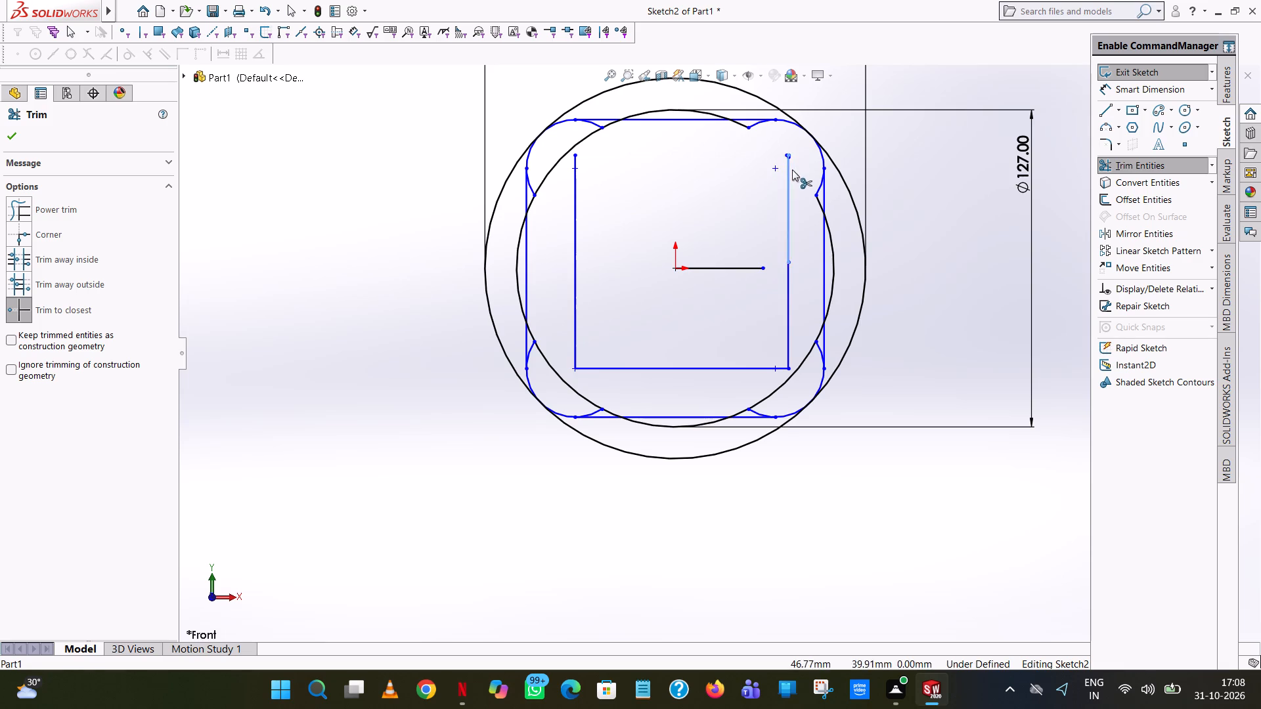
left_click_drag(789, 171, 791, 274)
left_click(791, 295)
left_click(788, 152)
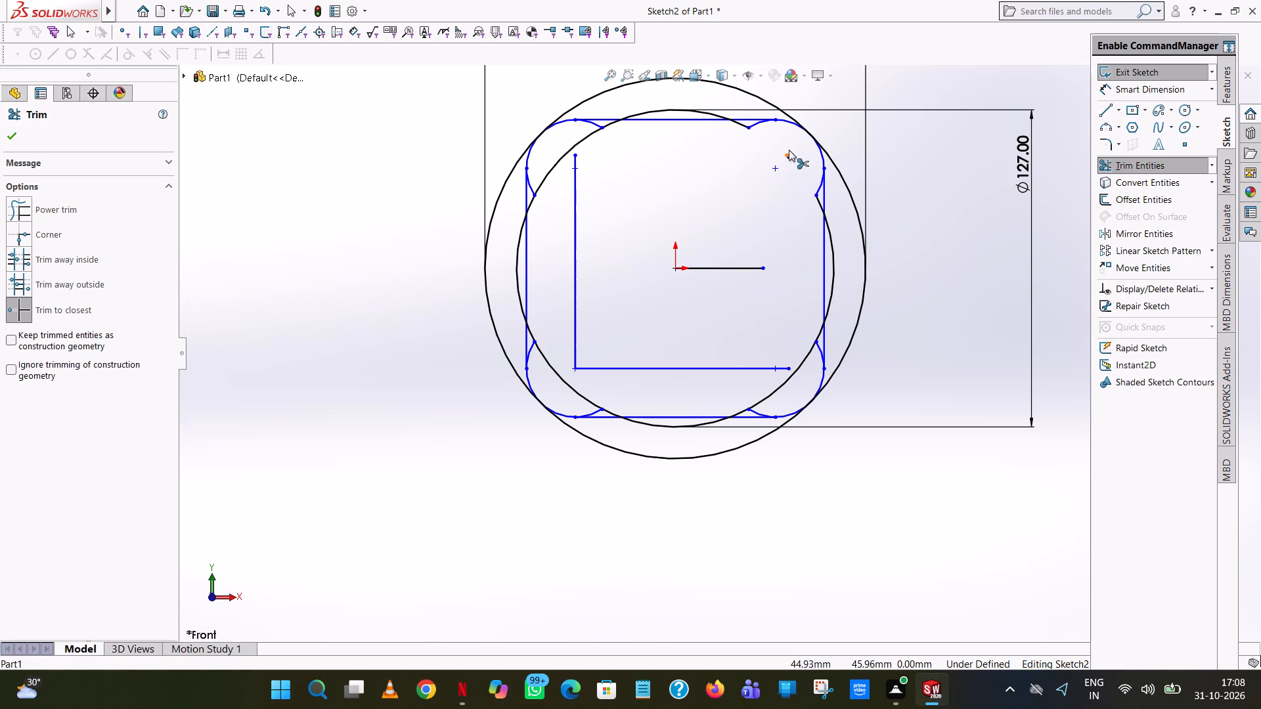
left_click(789, 150)
triple_click(789, 156)
left_click(785, 155)
left_click(737, 271)
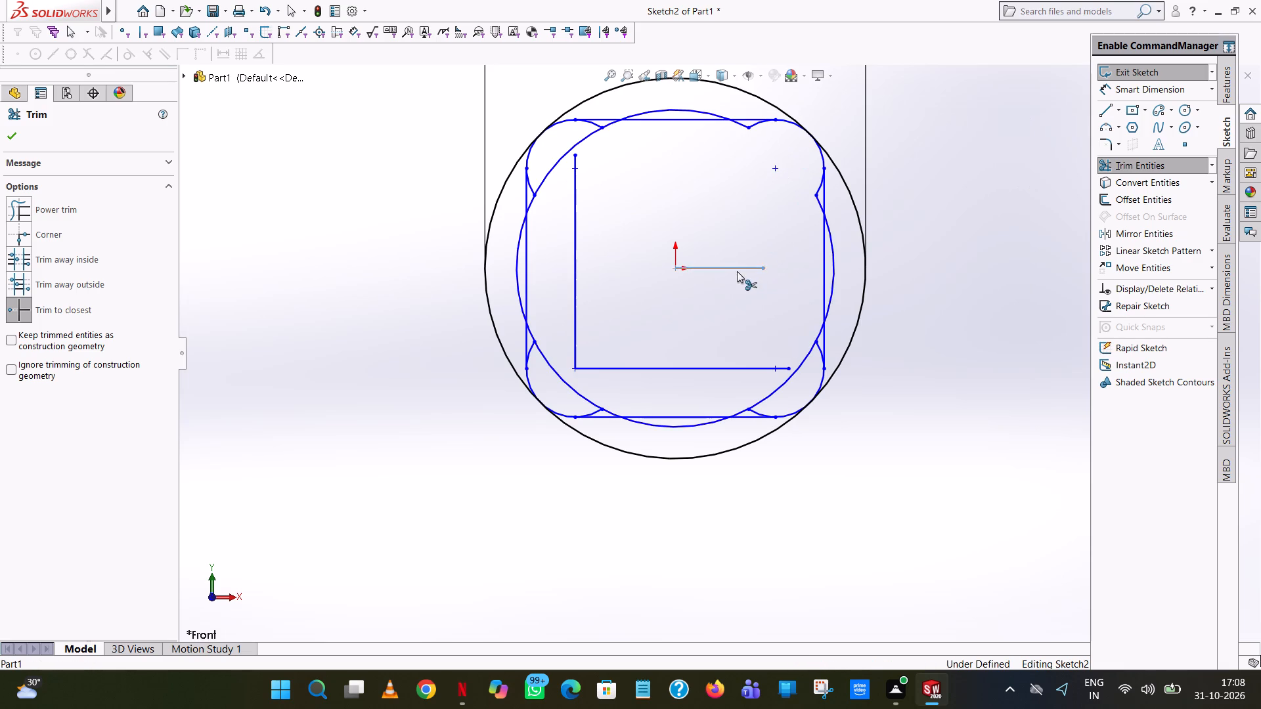
left_click(573, 221)
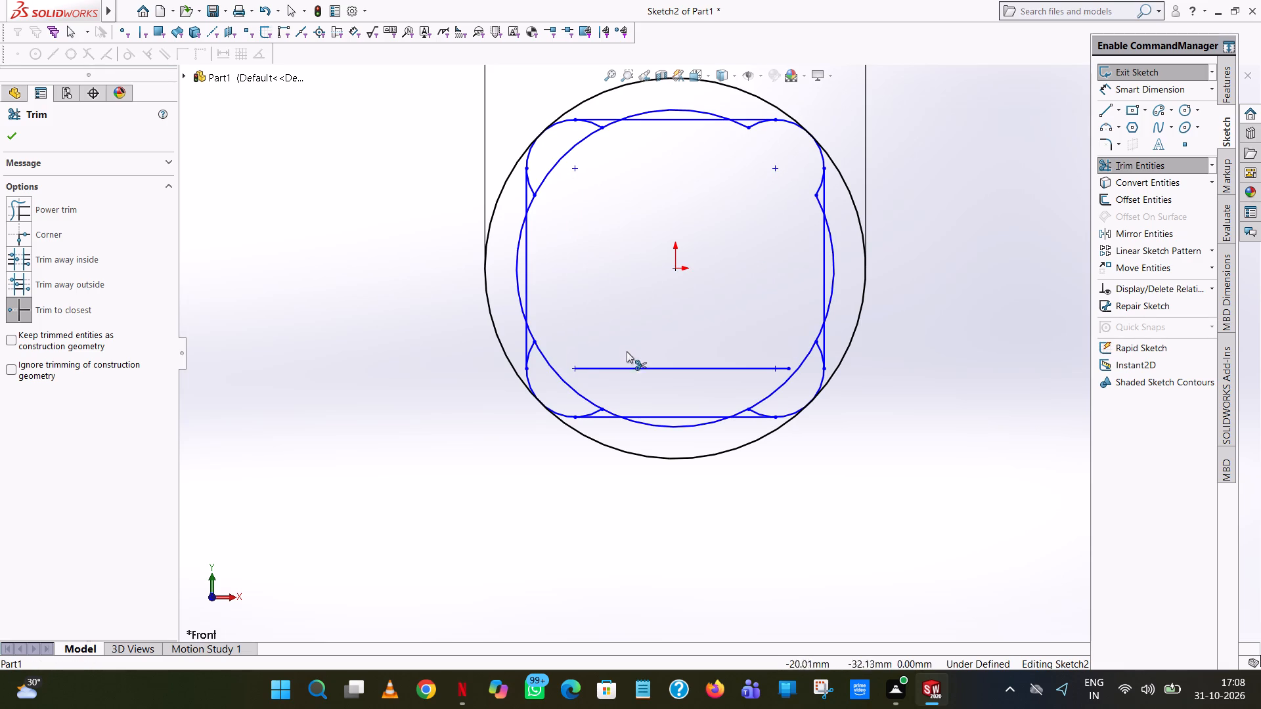
left_click(632, 369)
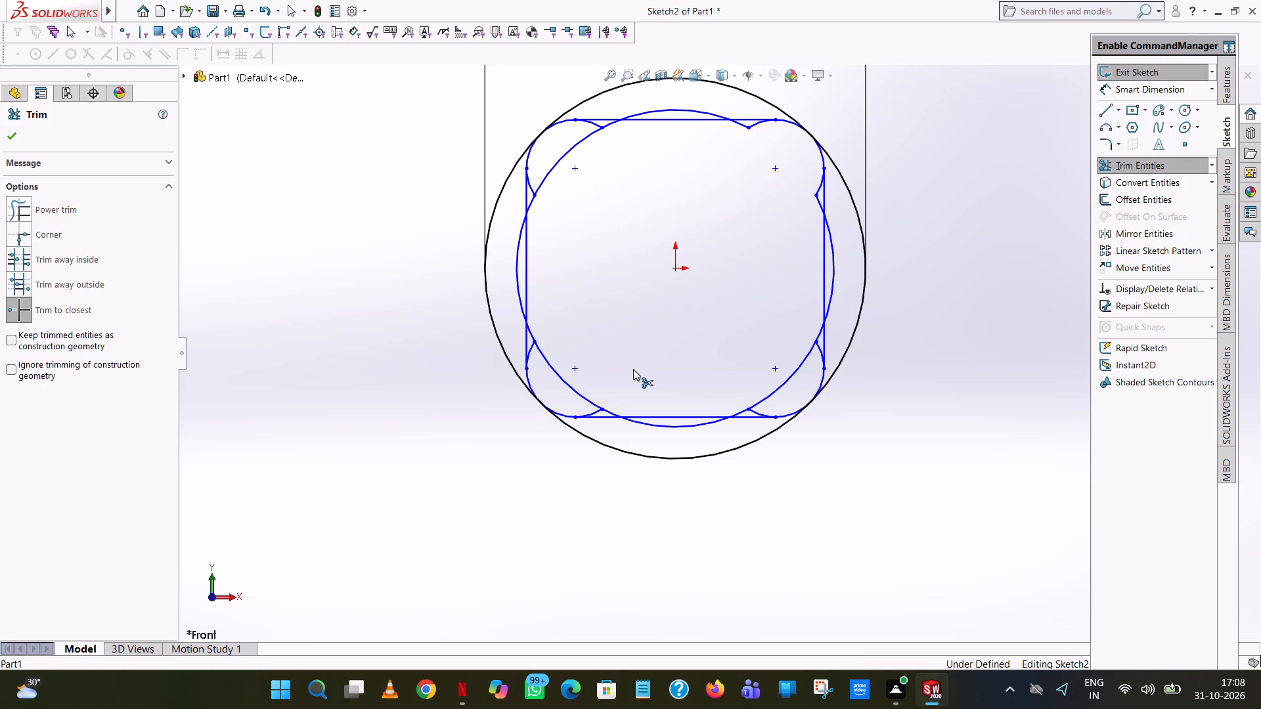
Trim the 127 mm circle's segment and the inward arc ends at the profile's upper-left corner.
left_click(569, 152)
left_click(599, 129)
left_click(602, 127)
scroll(604, 131, "down", 5)
left_click(465, 361)
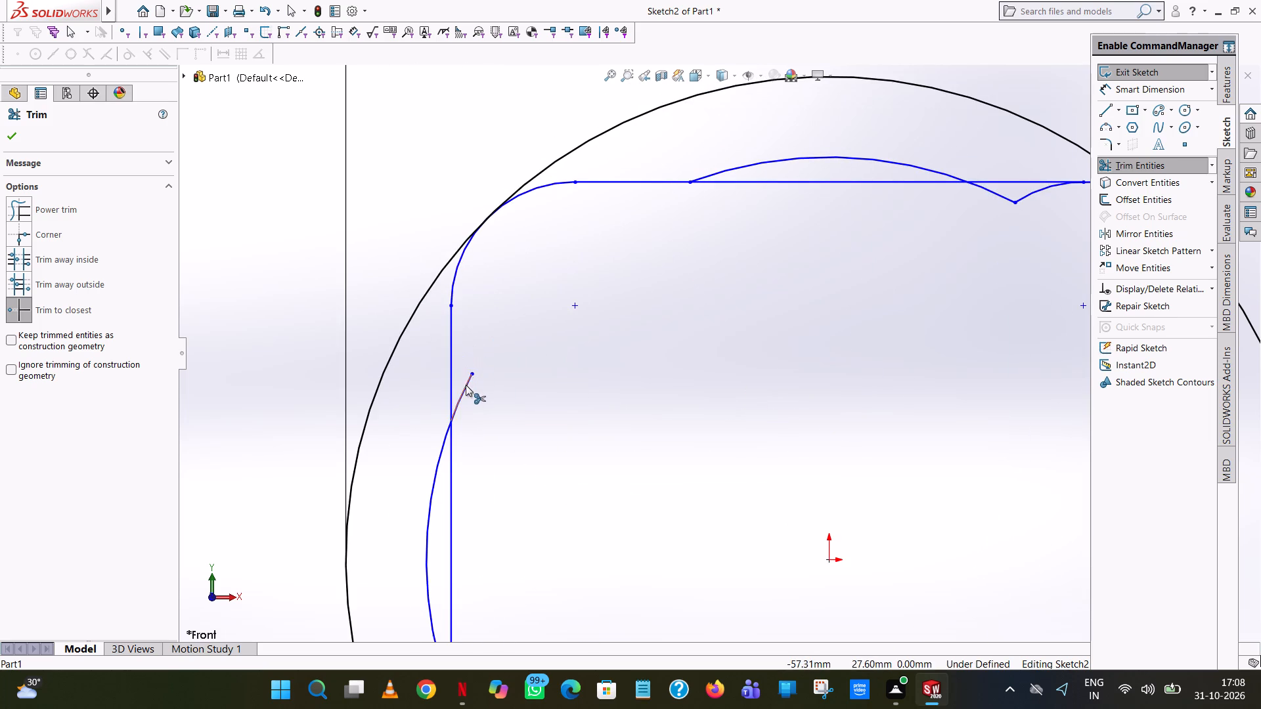
left_click(466, 385)
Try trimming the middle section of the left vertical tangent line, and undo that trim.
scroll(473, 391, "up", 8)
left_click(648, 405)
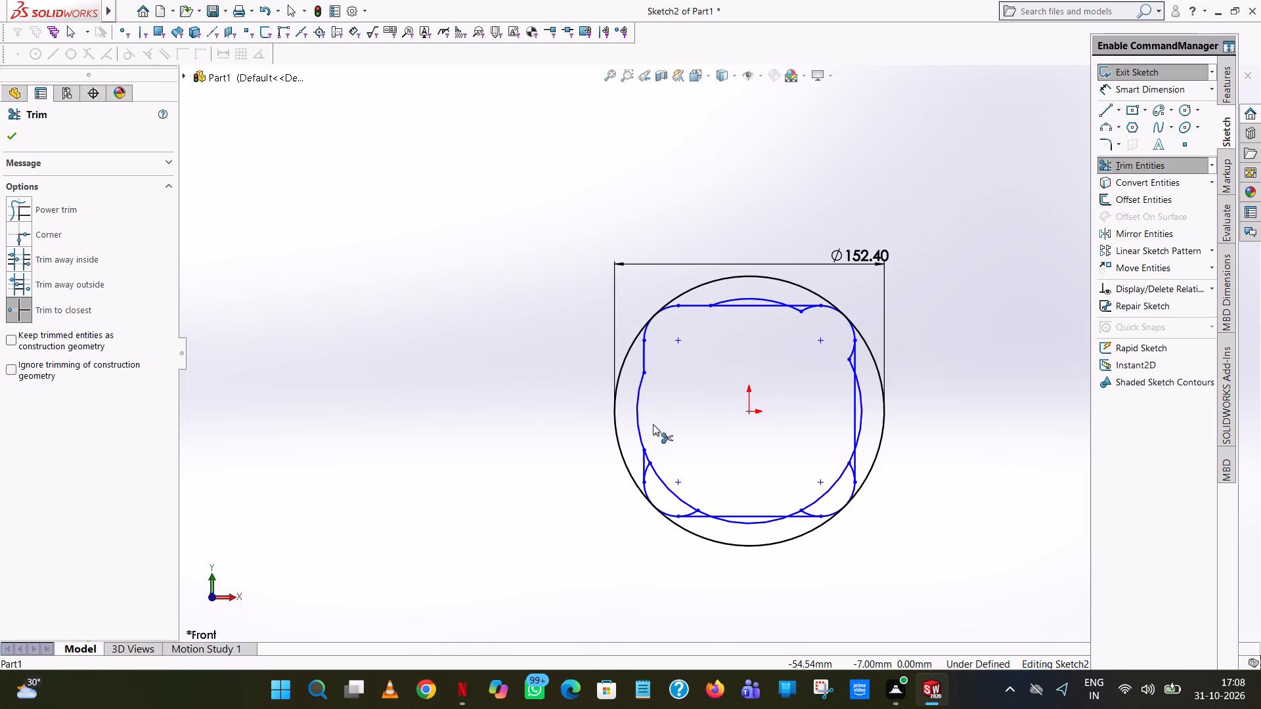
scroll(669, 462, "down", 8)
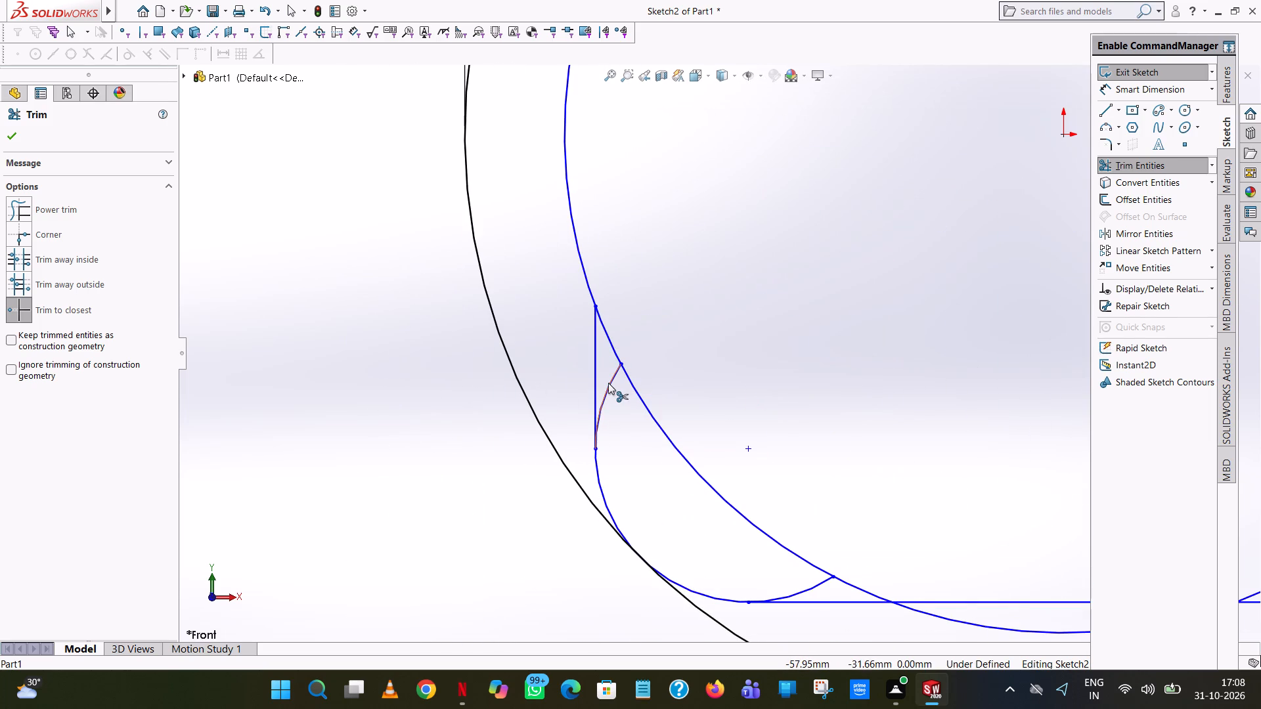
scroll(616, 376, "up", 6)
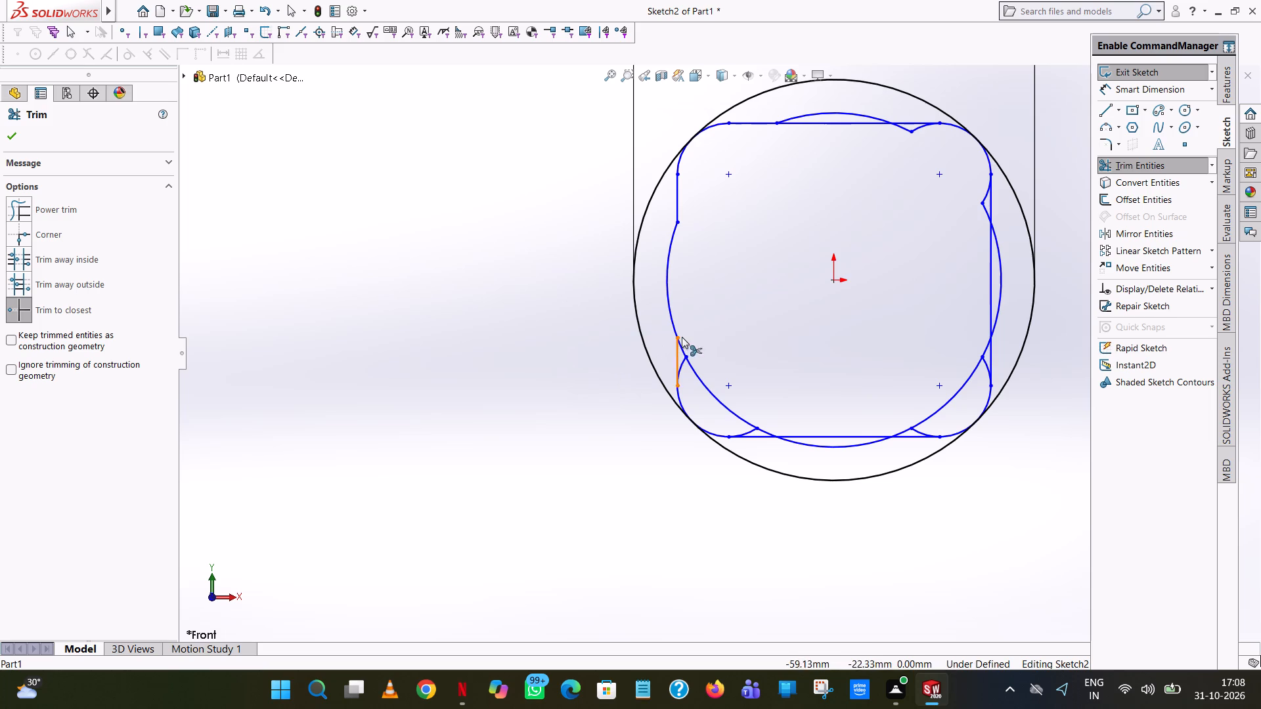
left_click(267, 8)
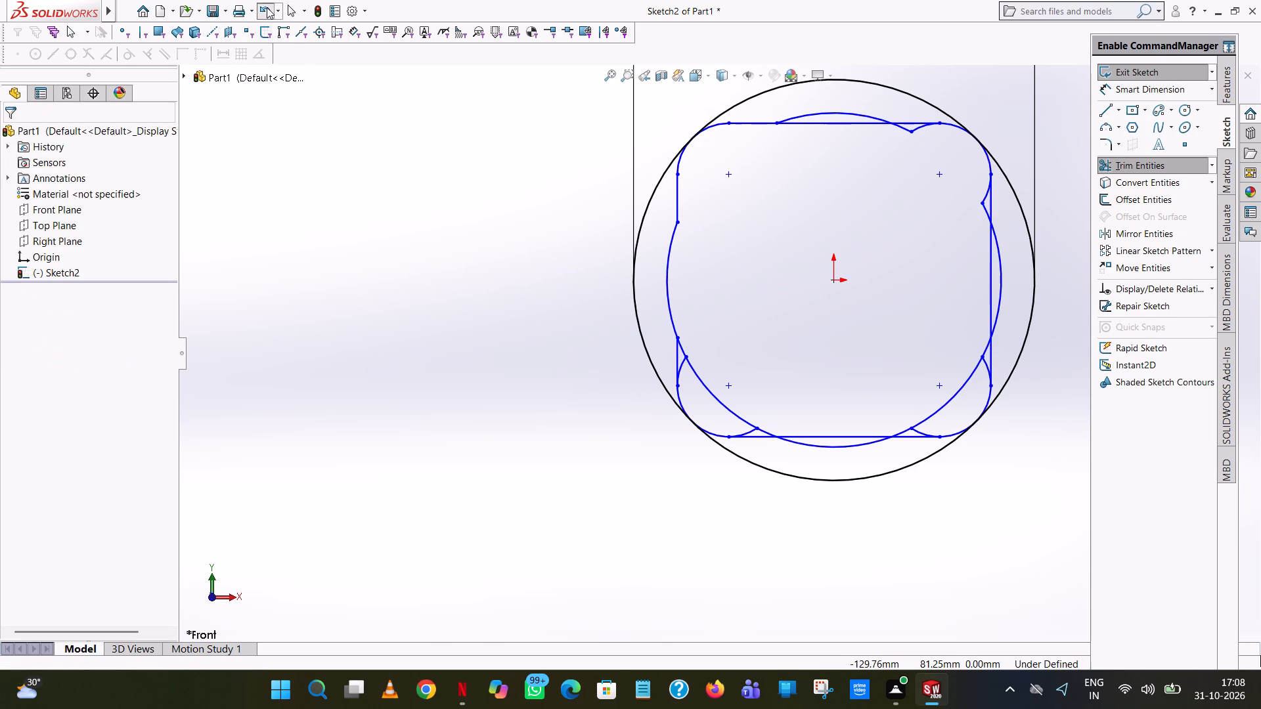
Trim the 127 mm circle segments and inward arc ends at both lower corners, plus the bottom tangent line's middle section.
left_click(1119, 161)
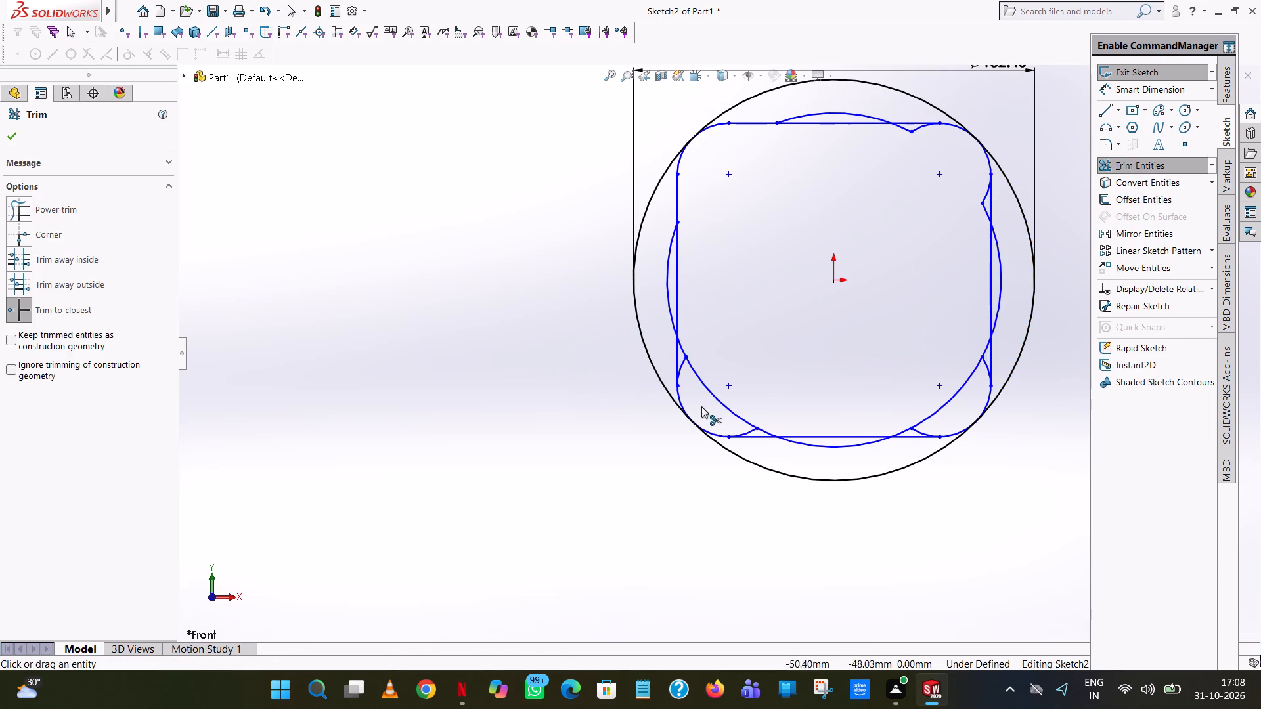
left_click(709, 391)
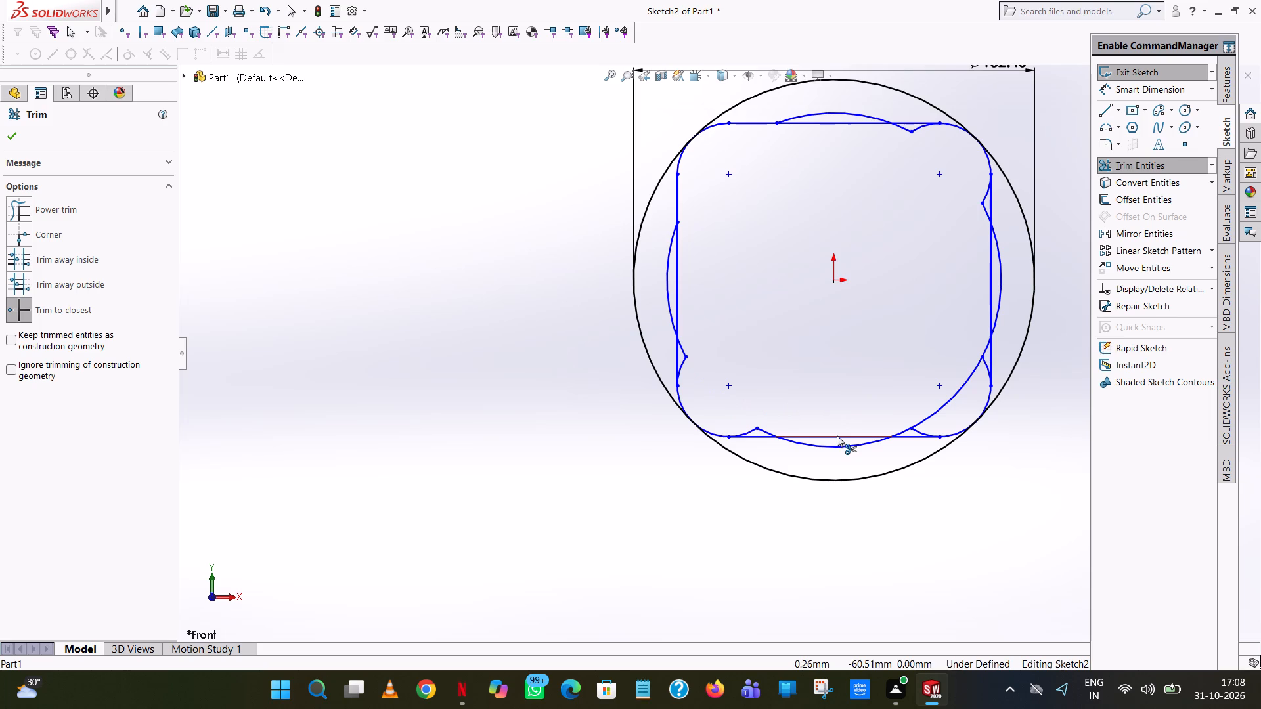
left_click(837, 435)
left_click(958, 393)
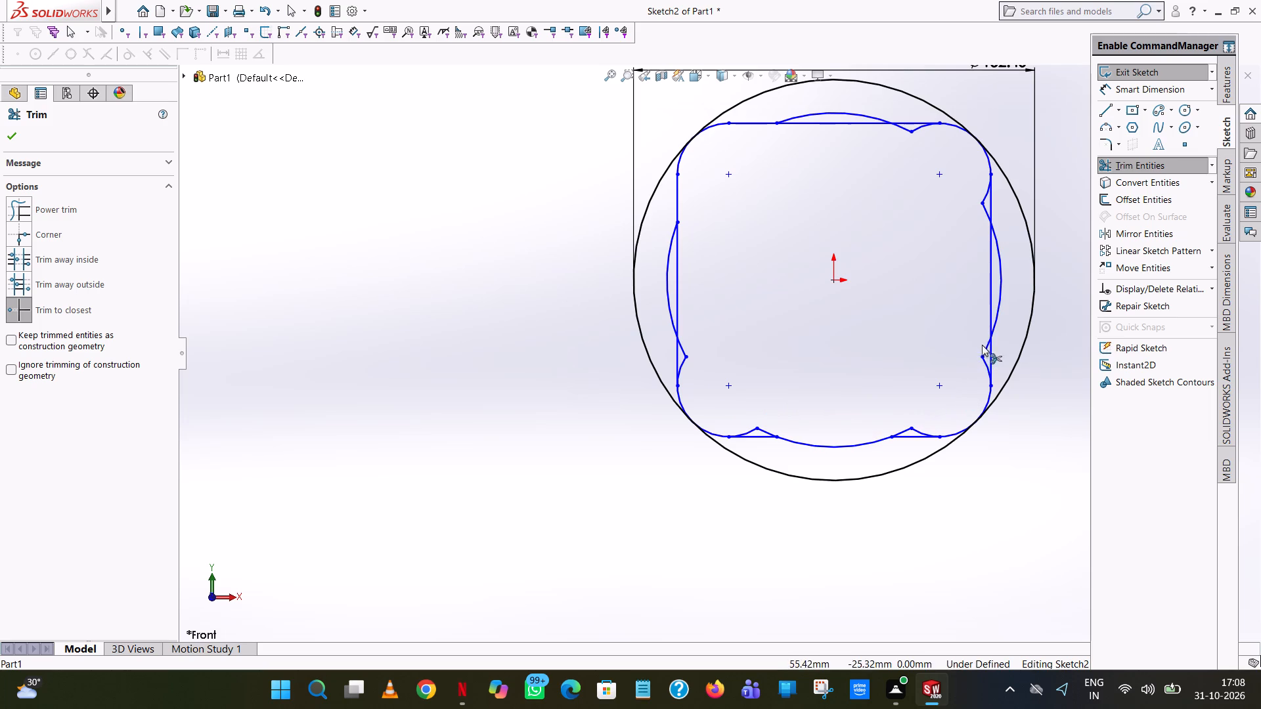
left_click(985, 347)
left_click(984, 363)
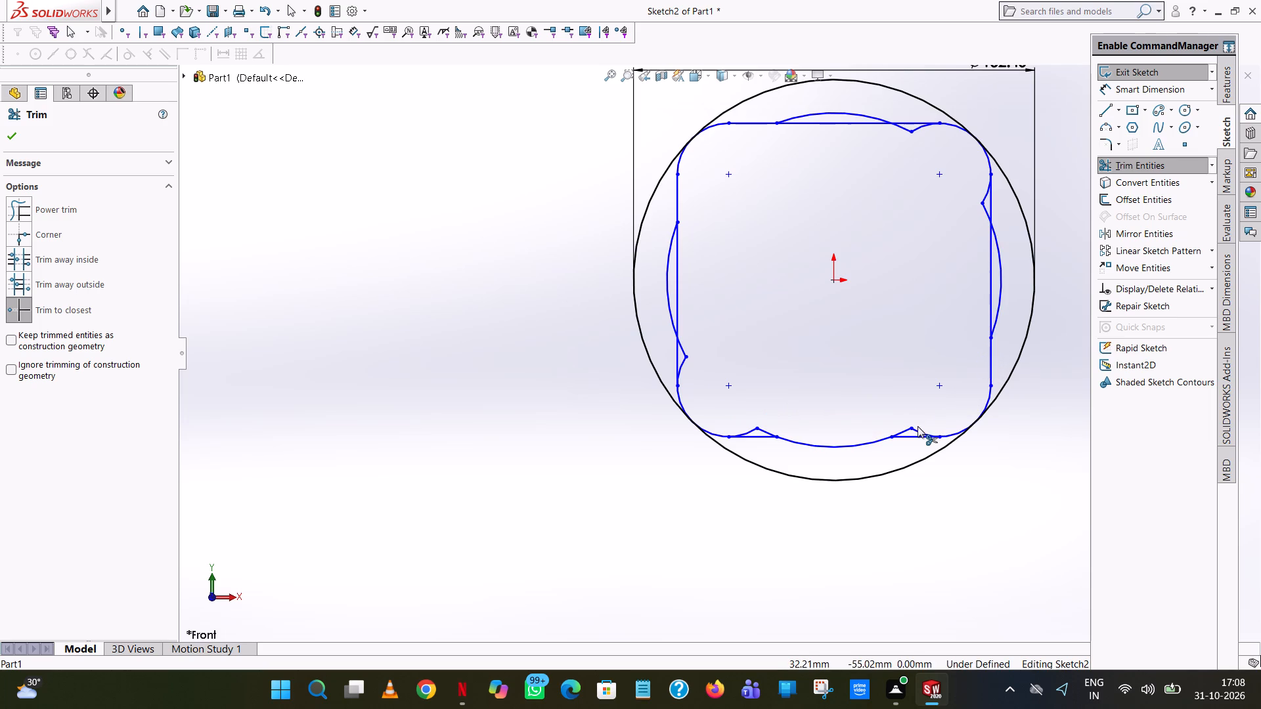
left_click(915, 429)
left_click(910, 428)
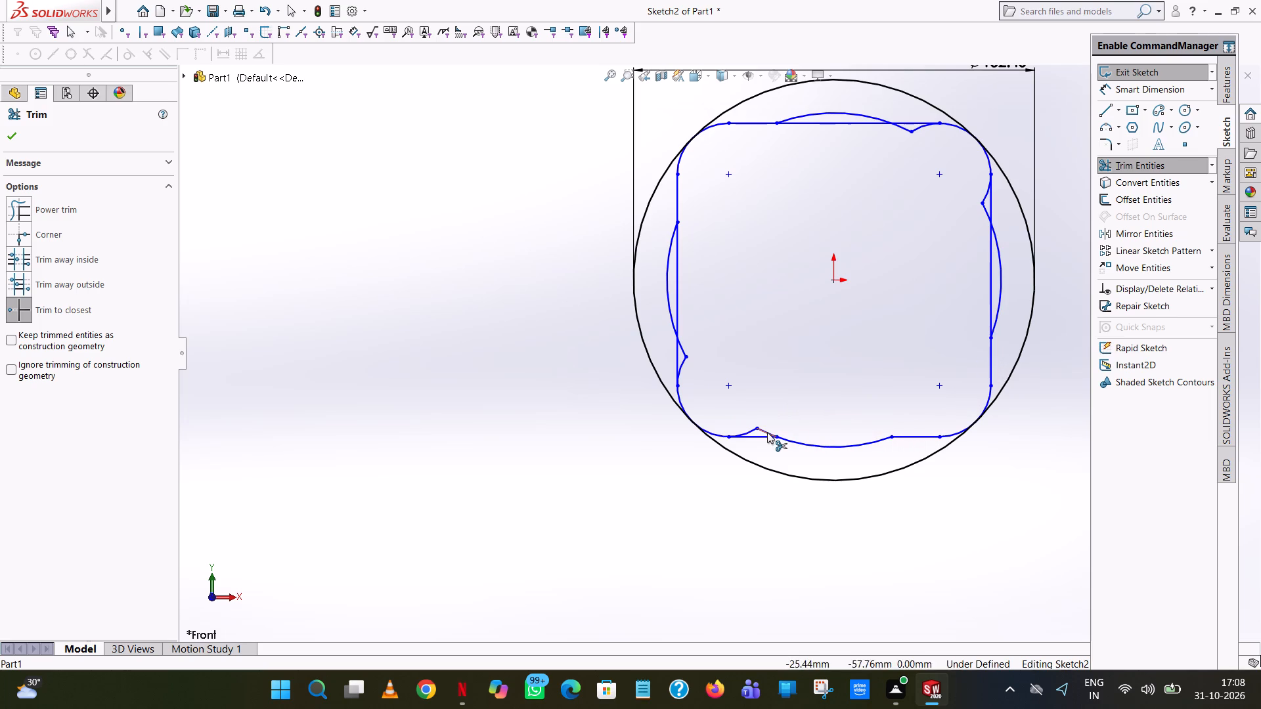
left_click(767, 432)
left_click(755, 429)
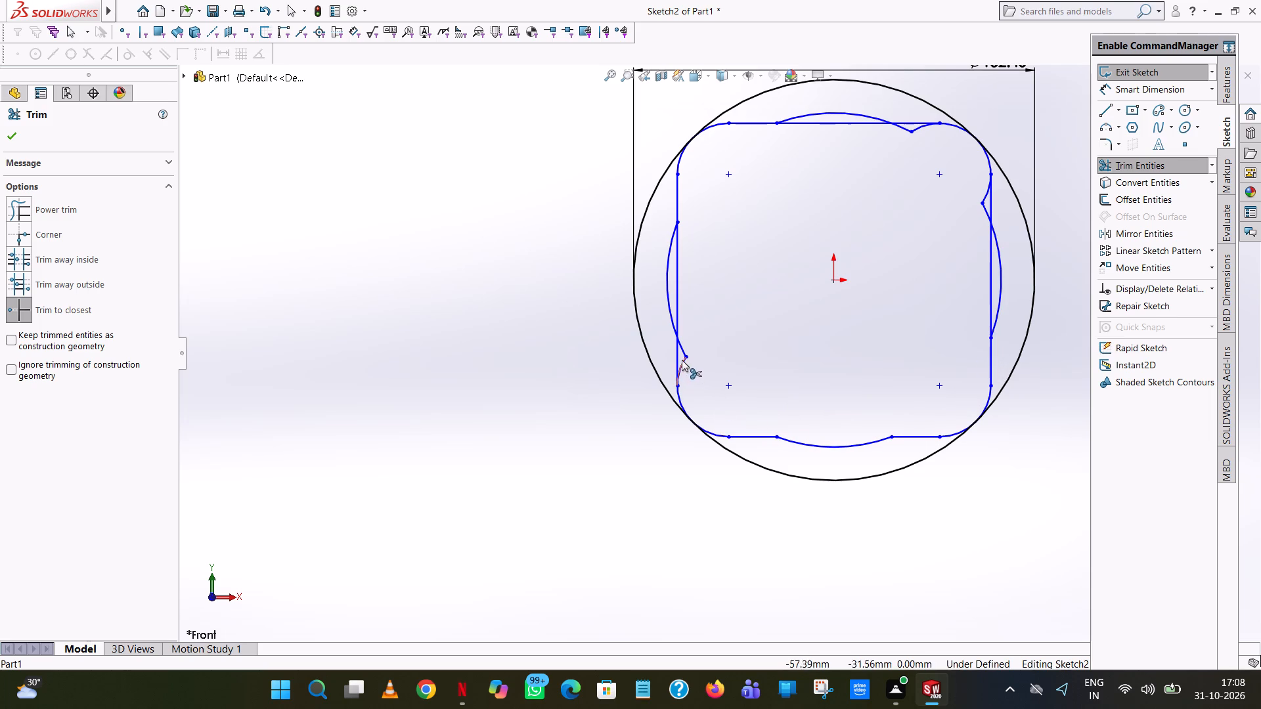
left_click(682, 357)
left_click(684, 352)
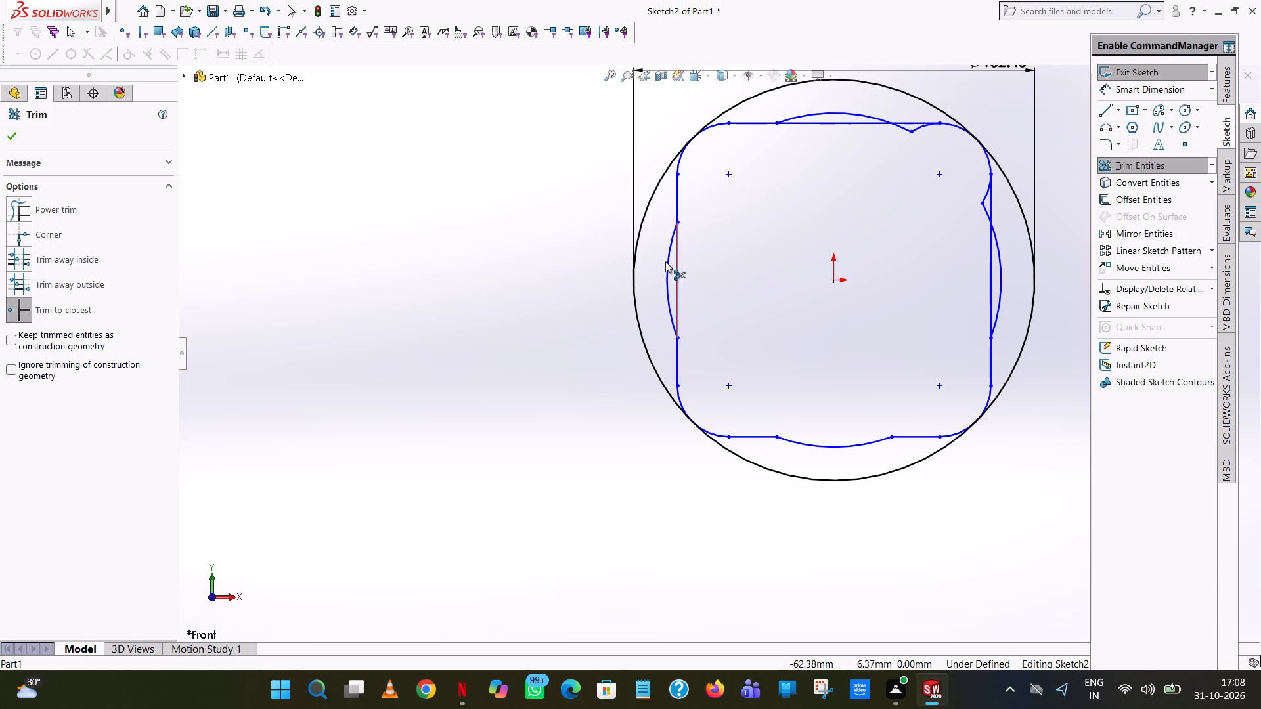
Trim the middle sections of the left, top and right tangent lines, plus the line sections beside the upper-right corner arc.
left_click(678, 264)
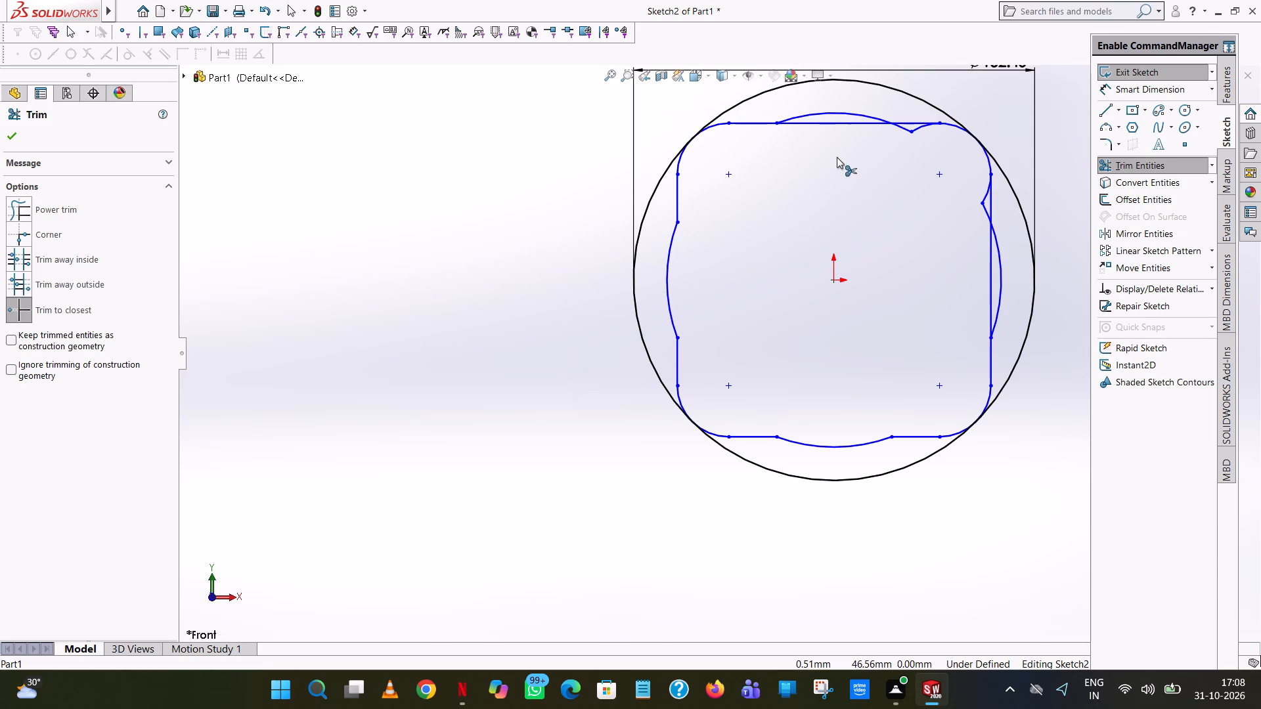
left_click(823, 119)
left_click(824, 121)
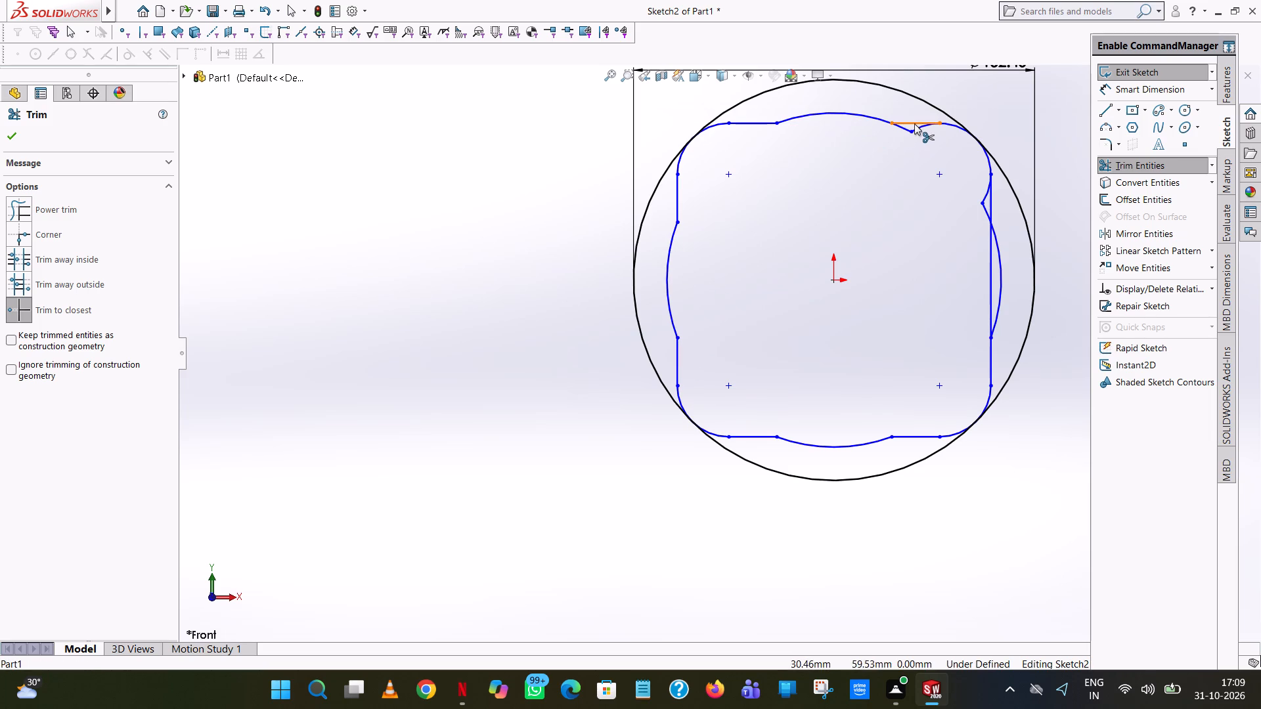
left_click(913, 122)
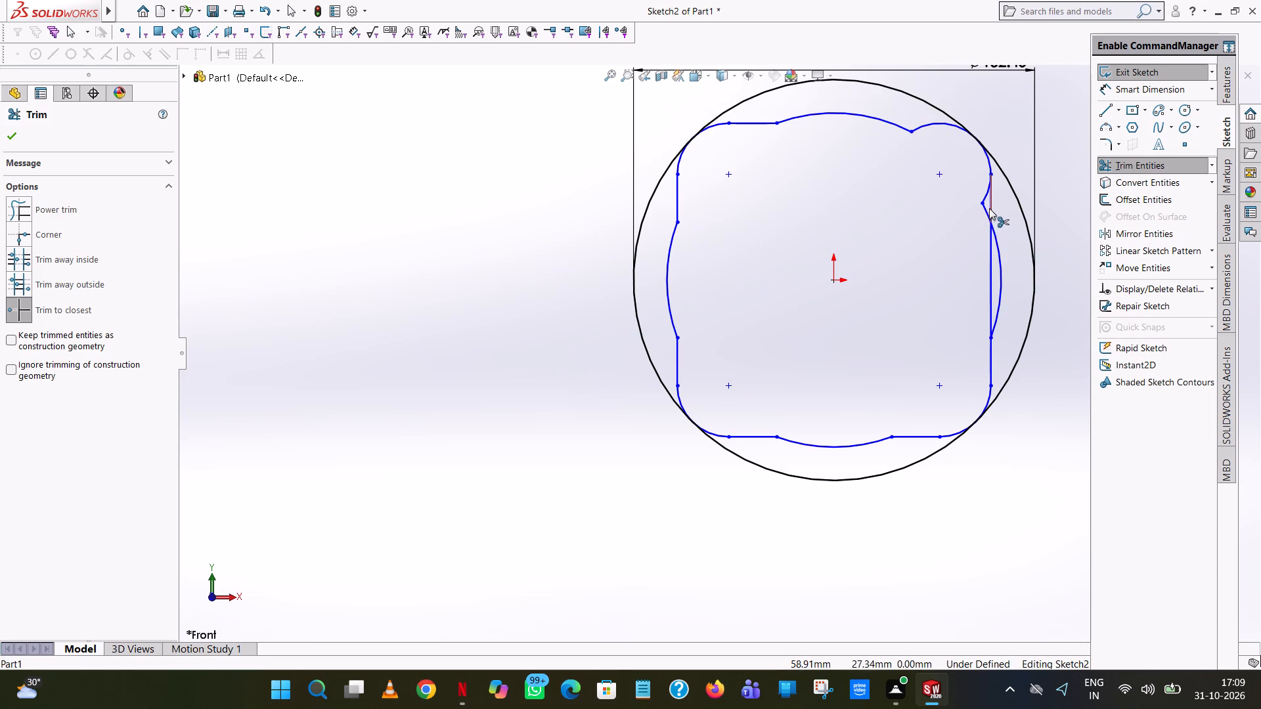
left_click(989, 203)
left_click(991, 243)
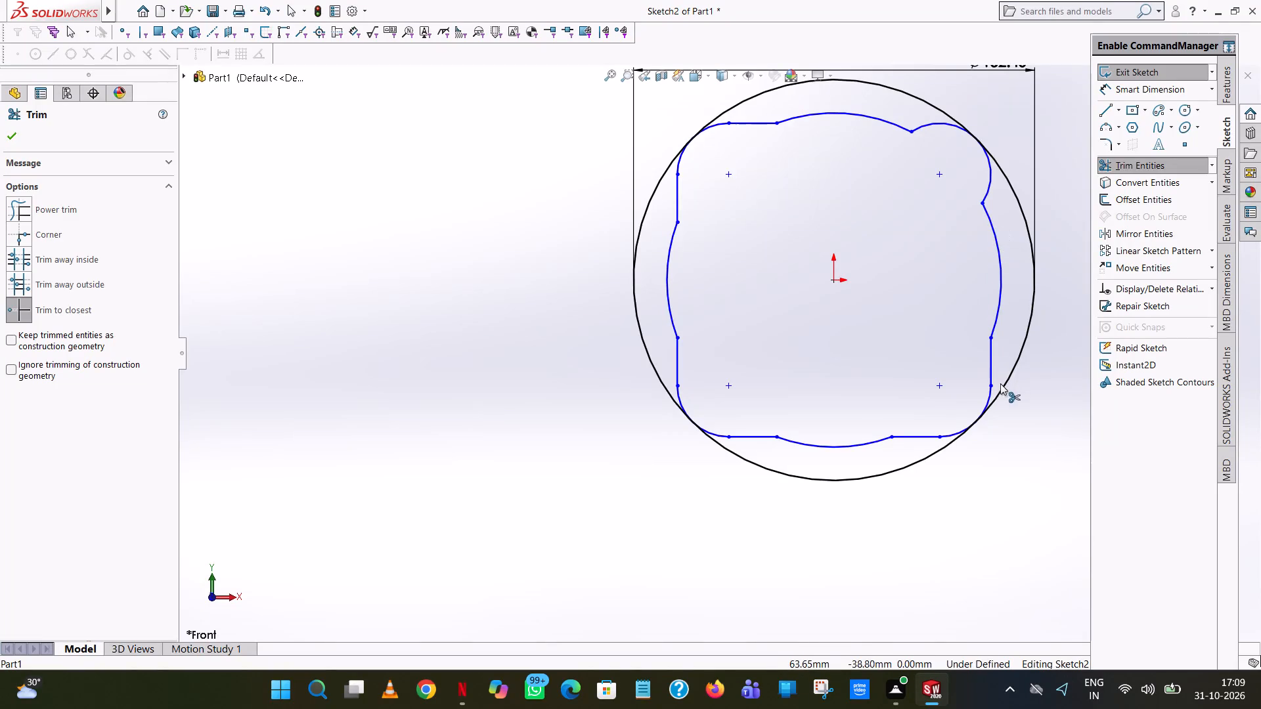
scroll(920, 259, "down", 1)
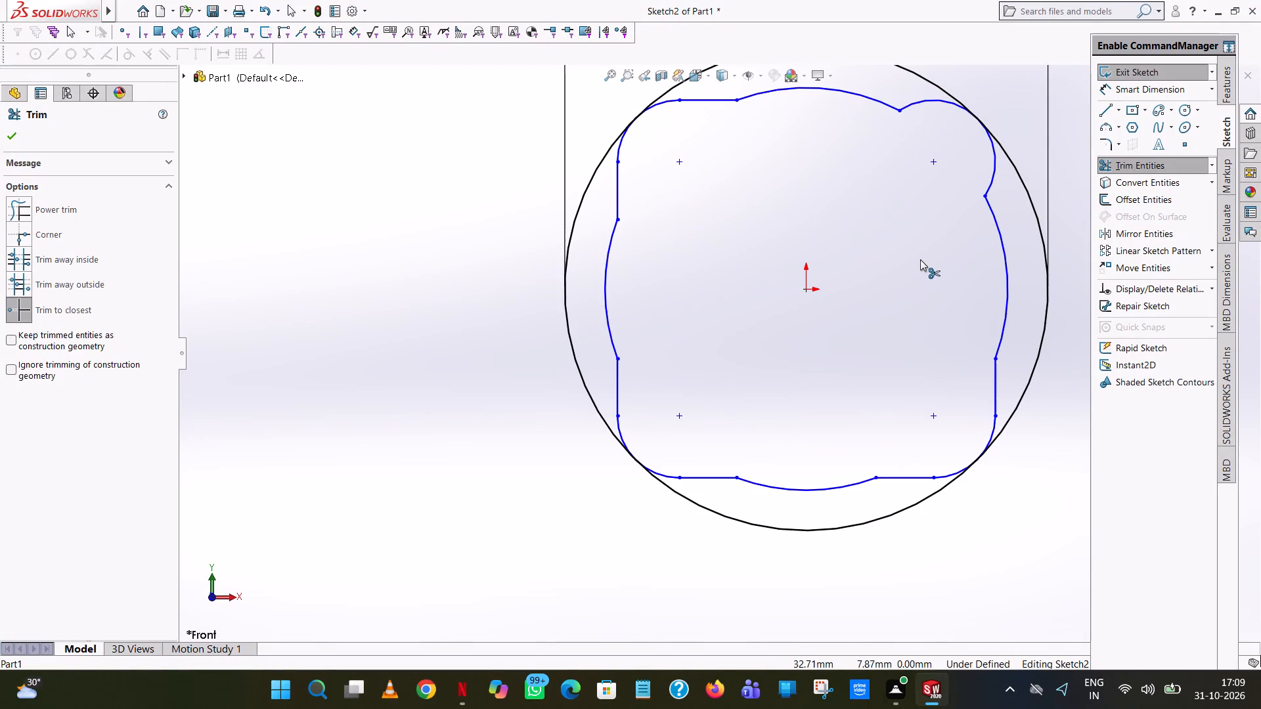
Draw a vertical line about 80.2 mm long from the lower-right corner arc's upper end to the upper-right corner arc's lower tangent point.
scroll(920, 259, "up", 3)
scroll(897, 268, "down", 2)
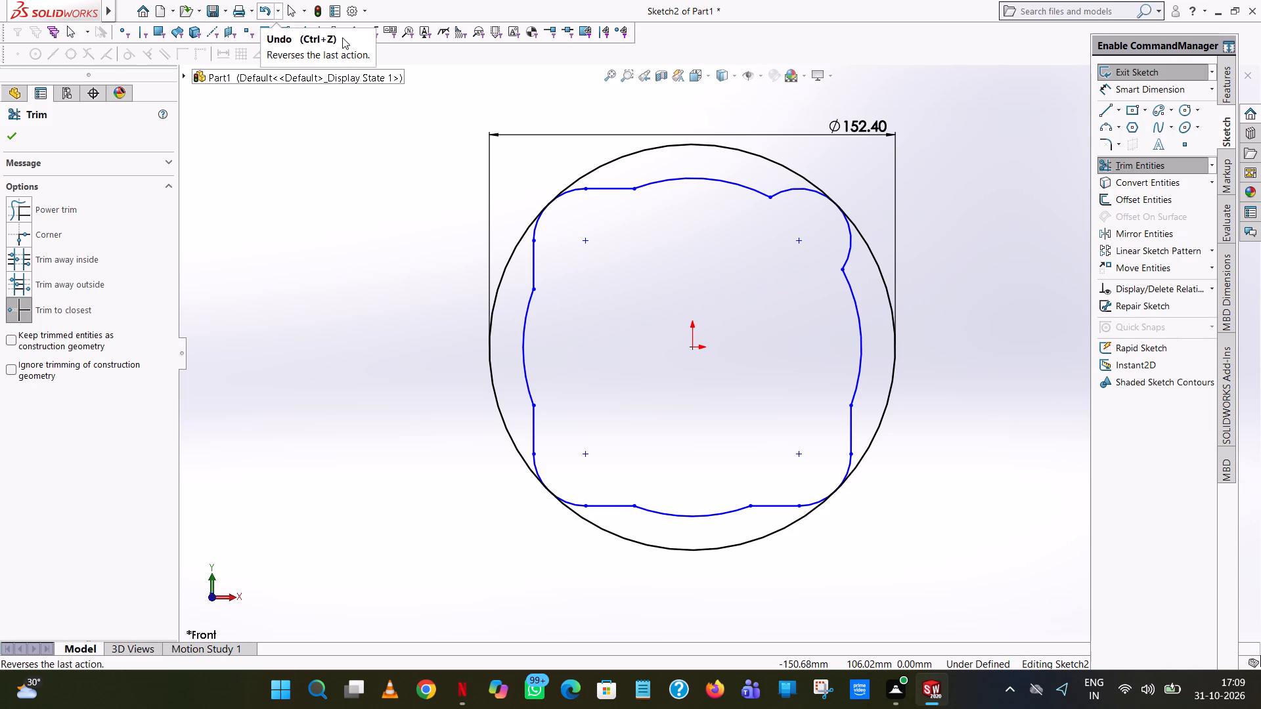
left_click(1101, 114)
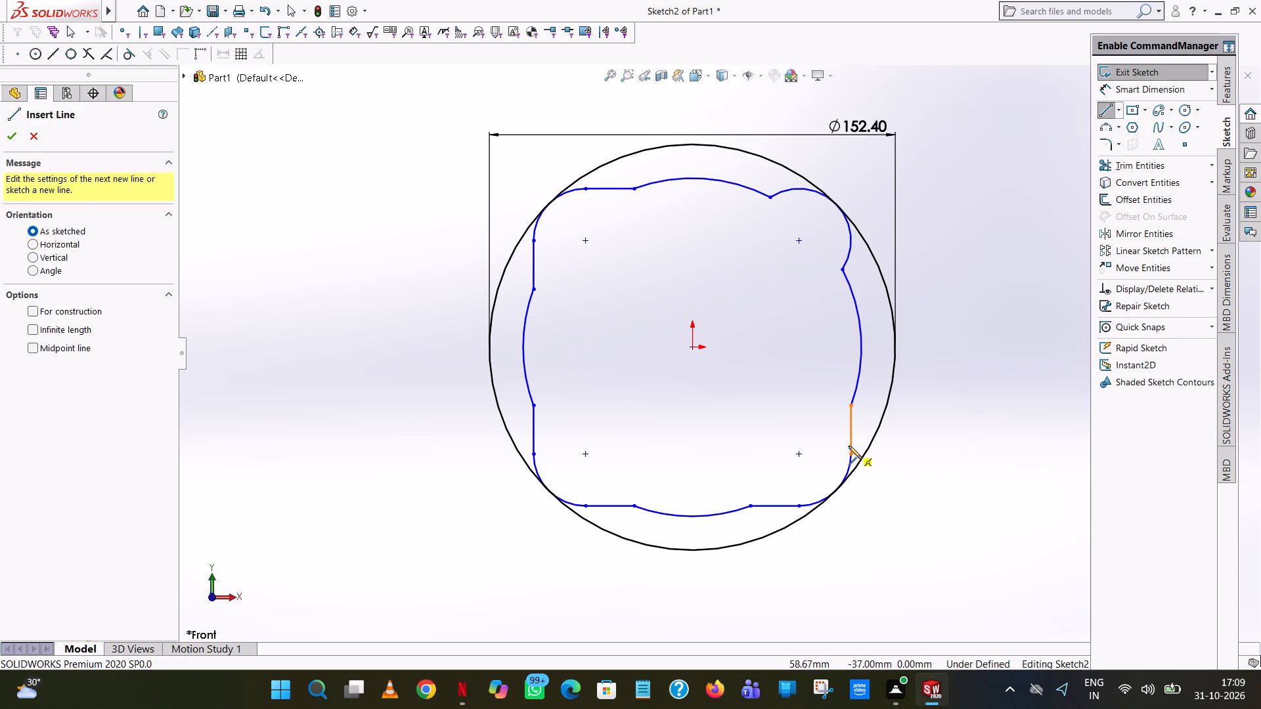
left_click(851, 453)
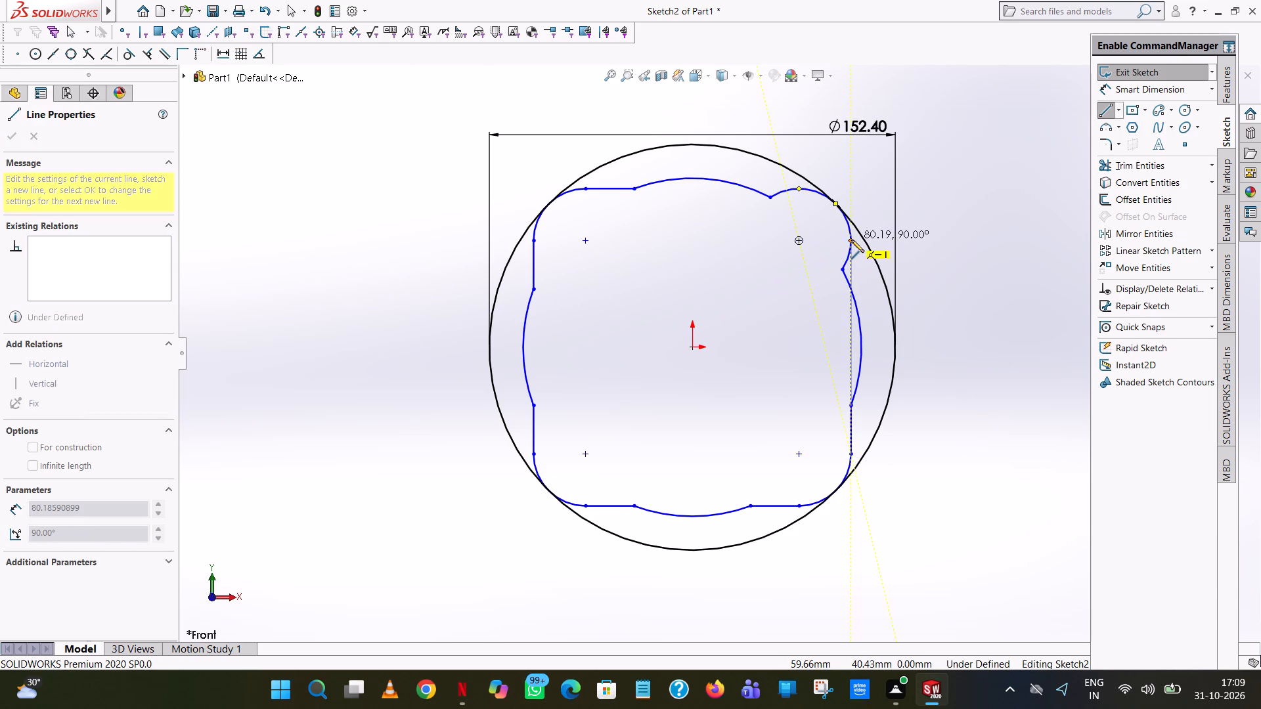
left_click(851, 240)
right_click(851, 240)
left_click(881, 246)
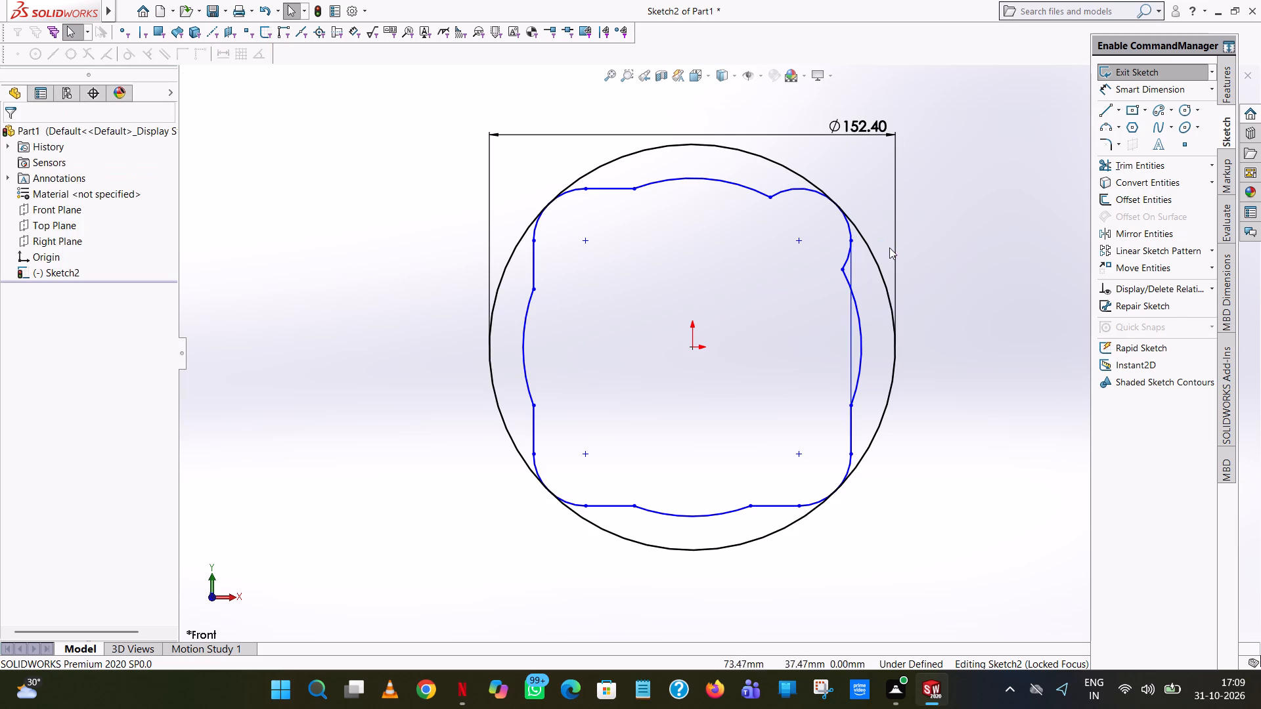
Trim the upper-right corner arc's inward end, the adjoining 127 mm circle piece and the new vertical line's middle section.
left_click(1126, 166)
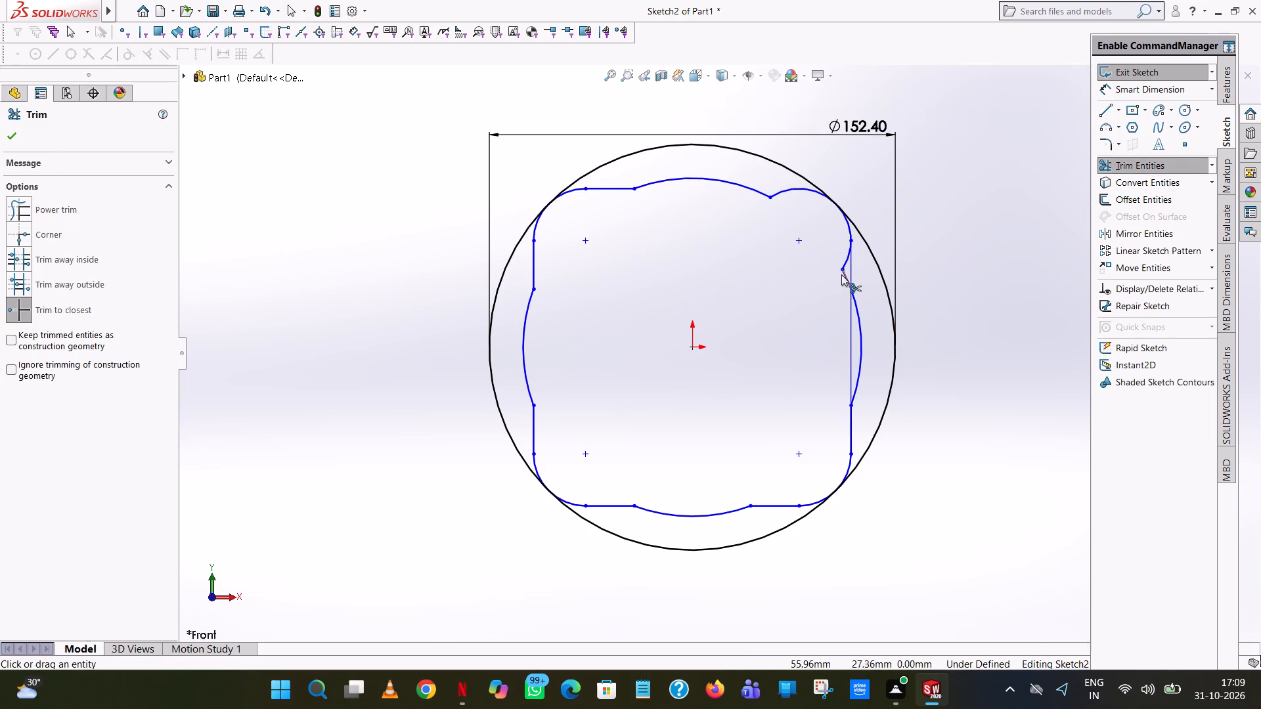
left_click(841, 265)
left_click(845, 274)
left_click(852, 320)
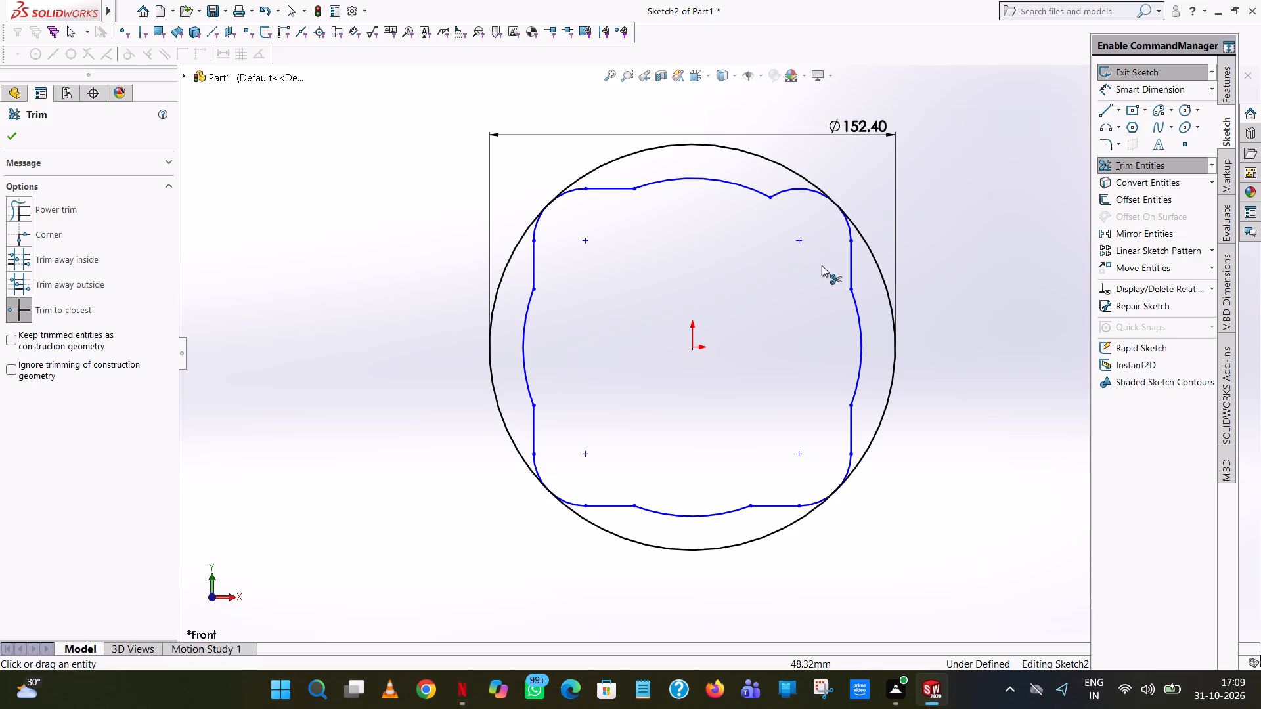
left_click(15, 131)
Draw a horizontal line about 80.2 mm long across the profile's top, between the tangent points of the two upper corner arcs.
left_click(1104, 109)
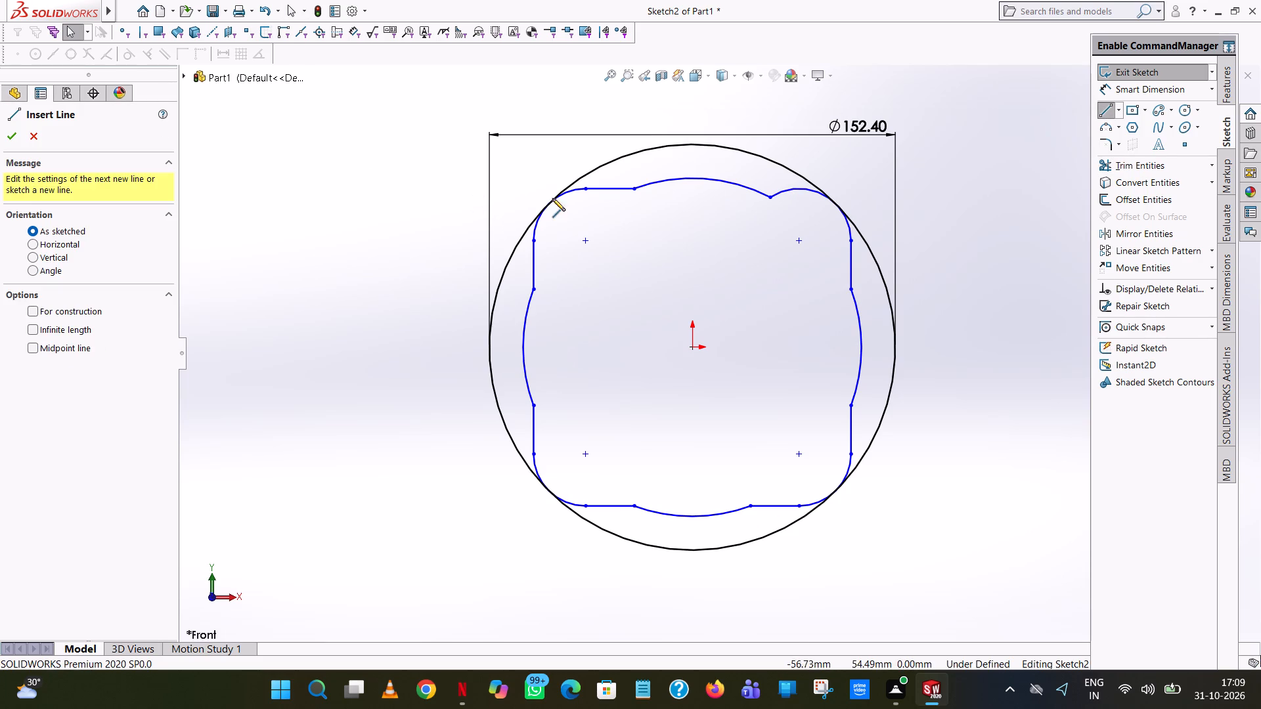
left_click(584, 188)
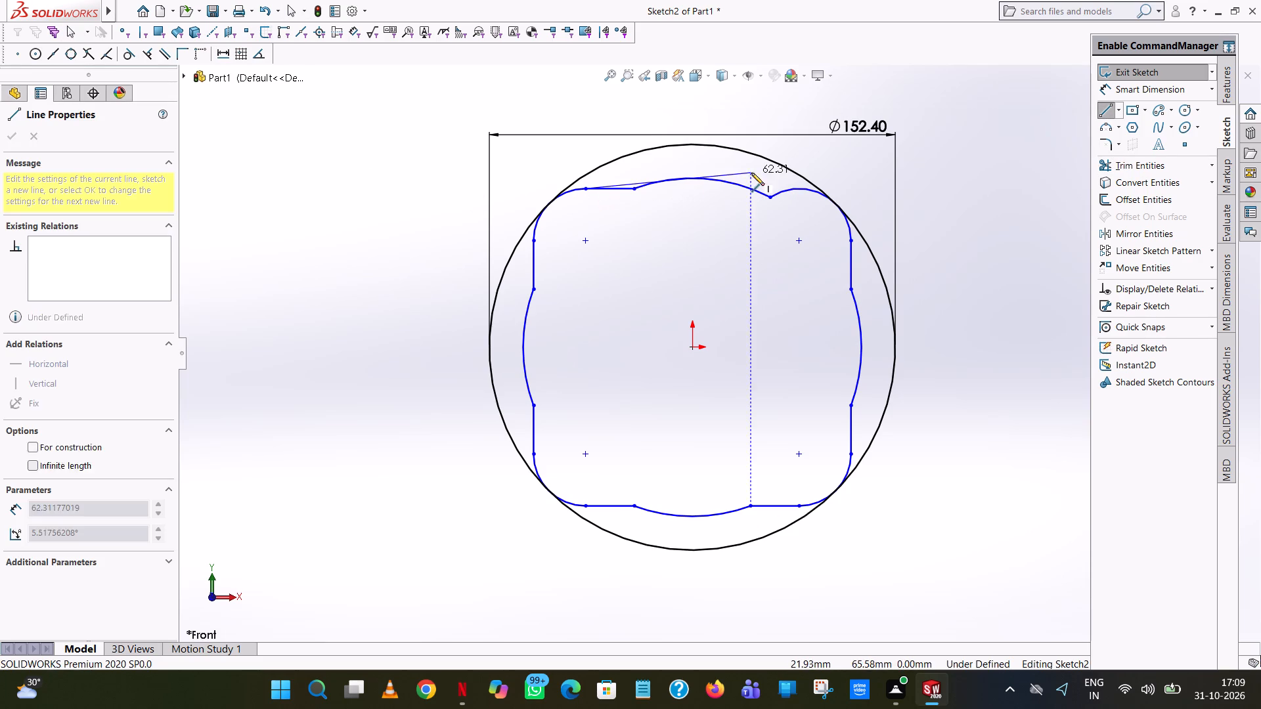
left_click(798, 188)
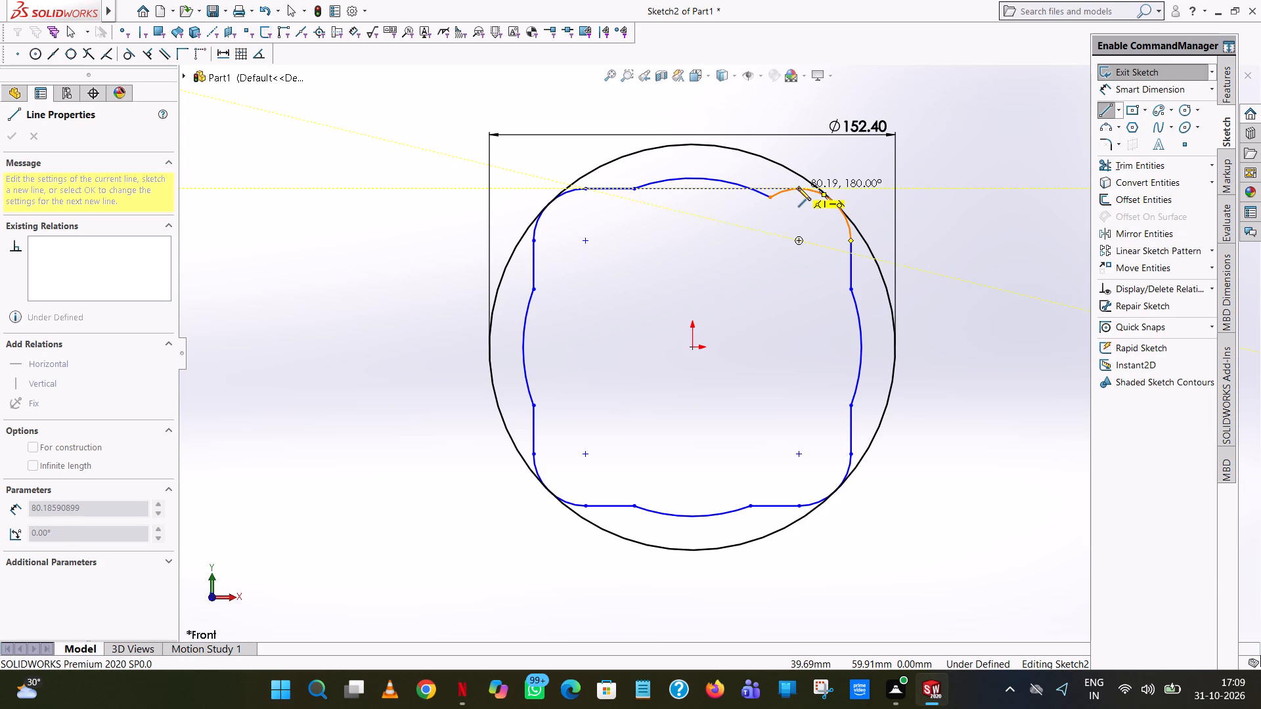
right_click(798, 188)
left_click(860, 202)
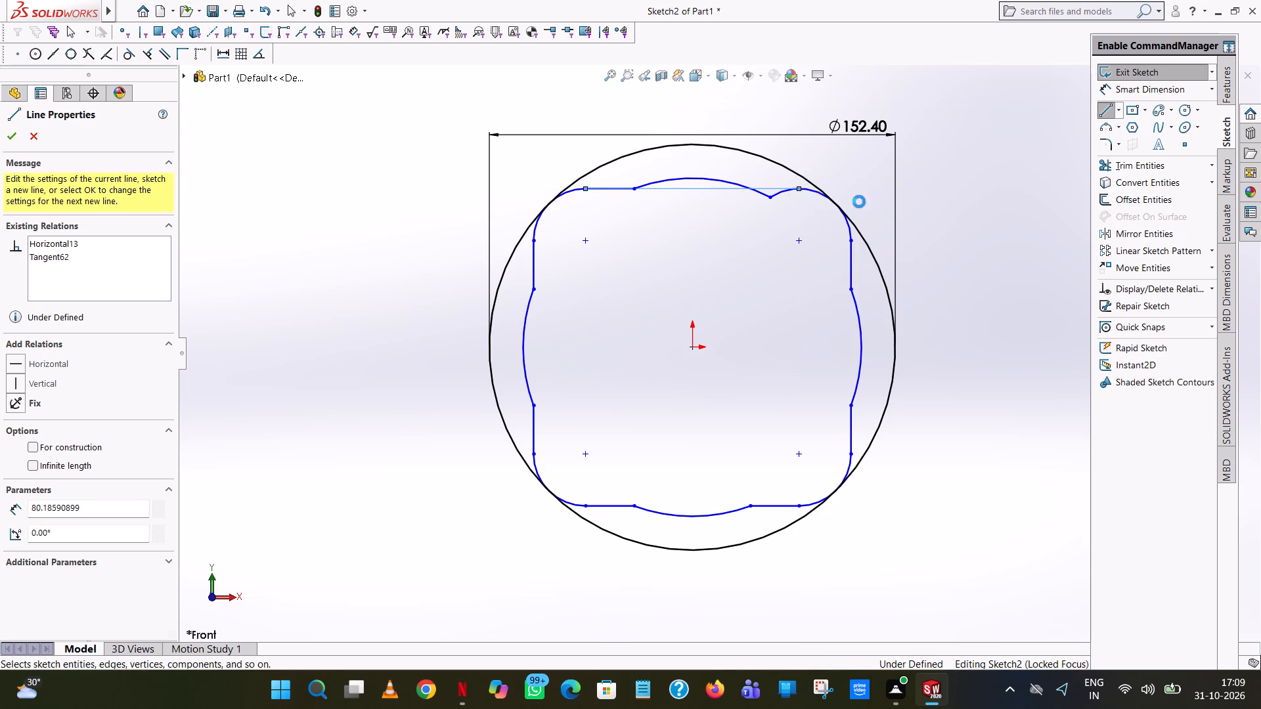
Trim the upper-right corner arc's other inward end, the adjoining circle piece and the new horizontal line's middle section.
left_click(1144, 163)
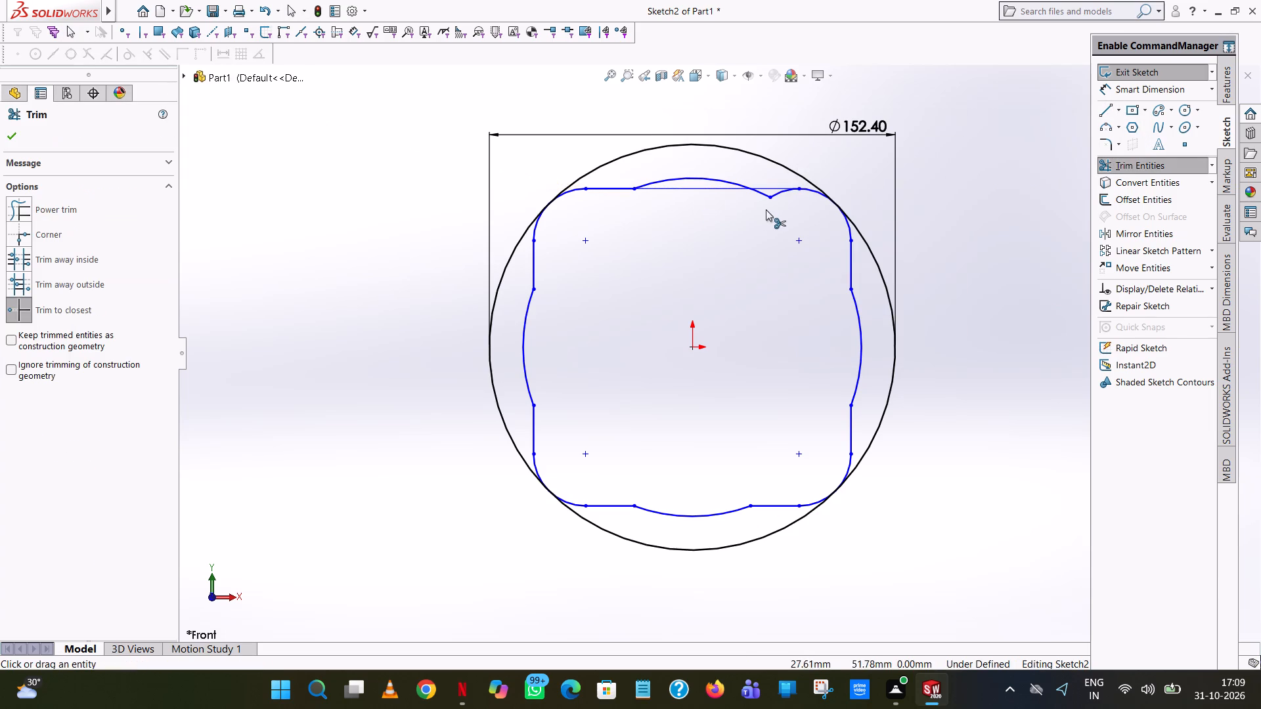
left_click(772, 198)
left_click(766, 196)
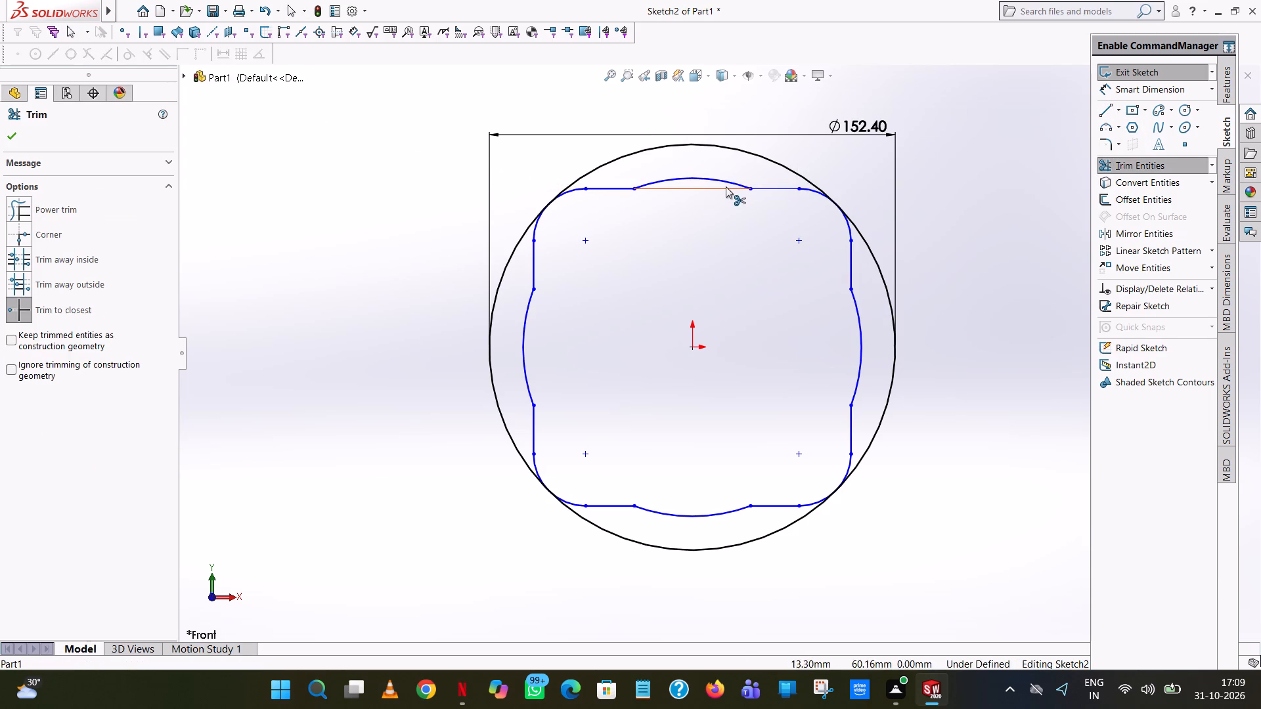
left_click(719, 186)
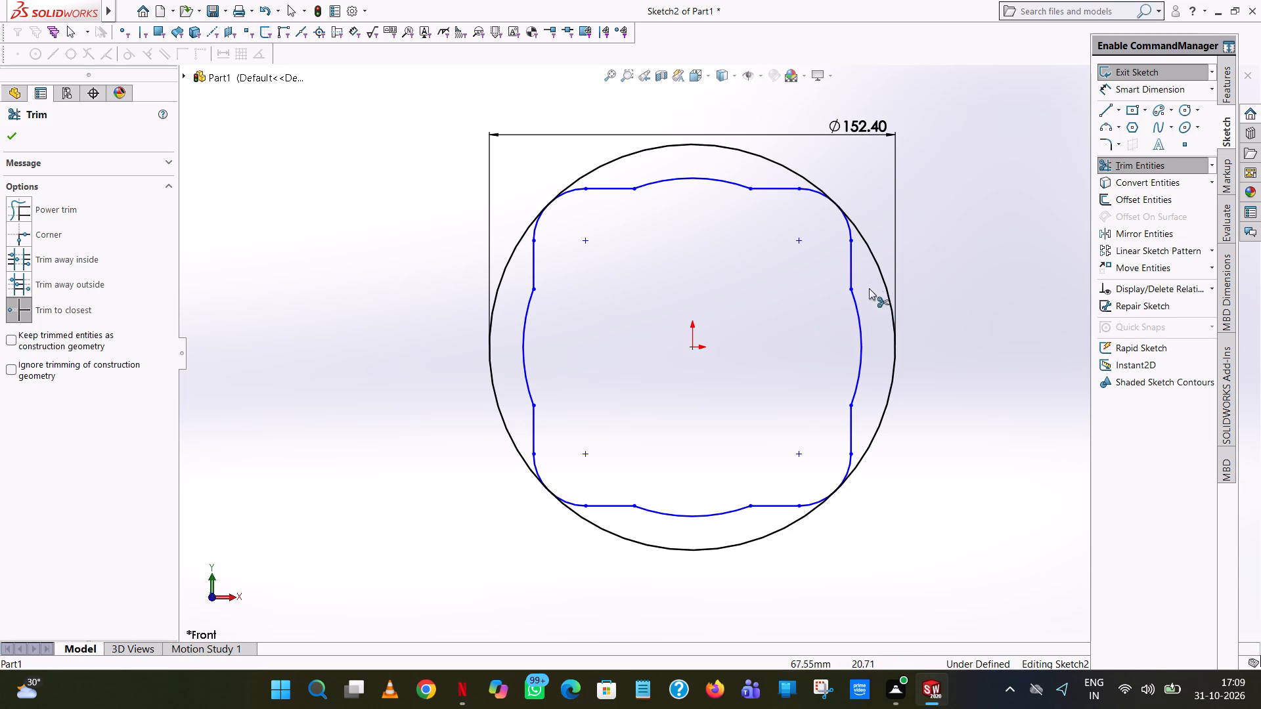
left_click(16, 133)
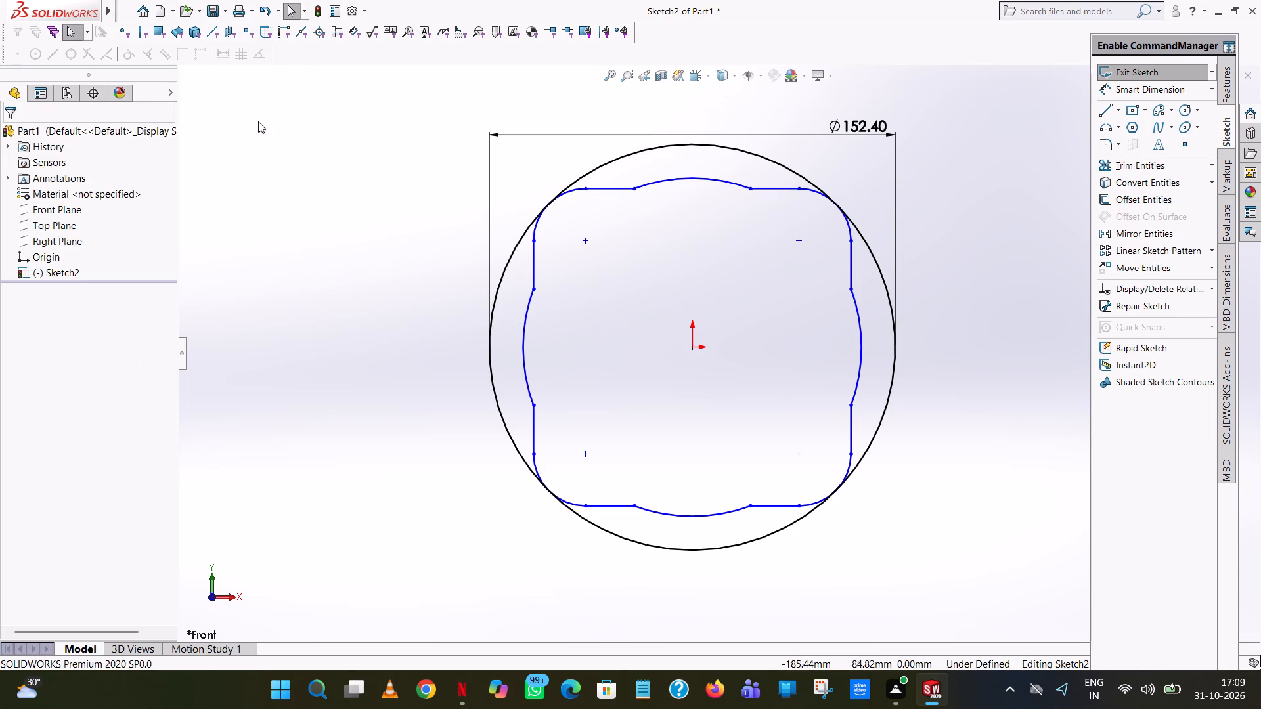
Inspect the sketch relations of the straight segments on the profile's right and left sides.
left_click(854, 258)
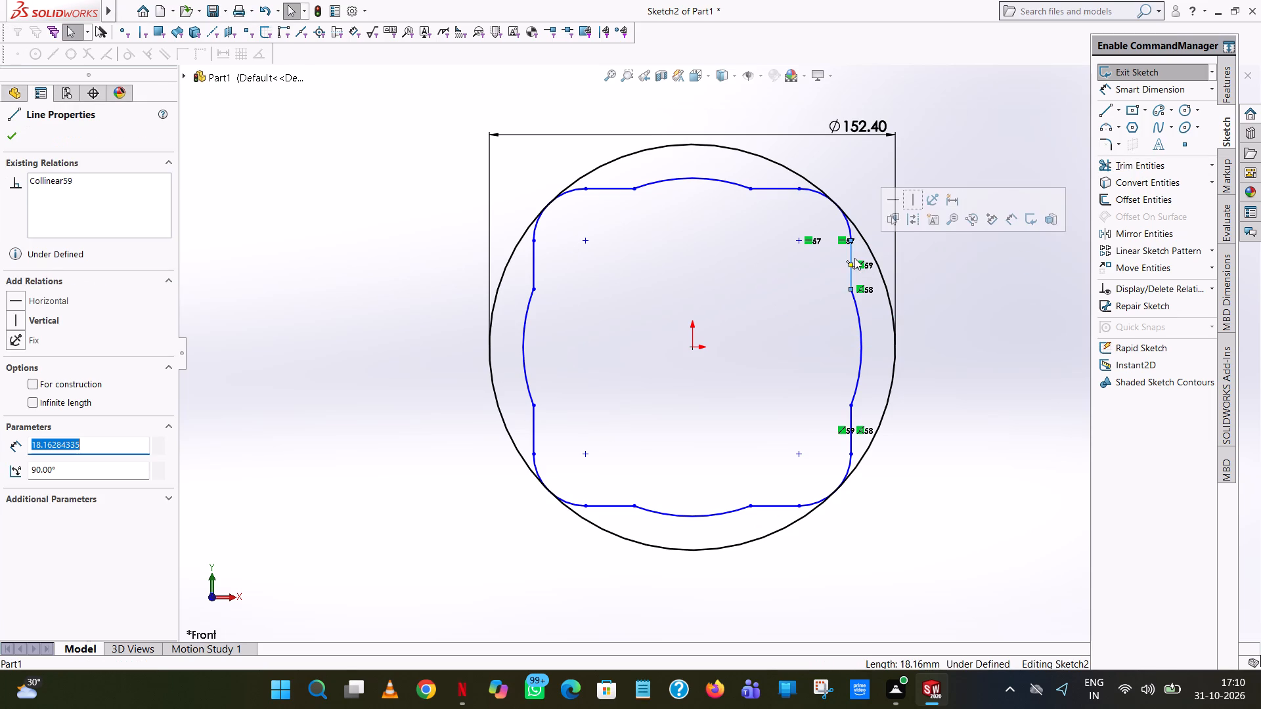
left_click(854, 442)
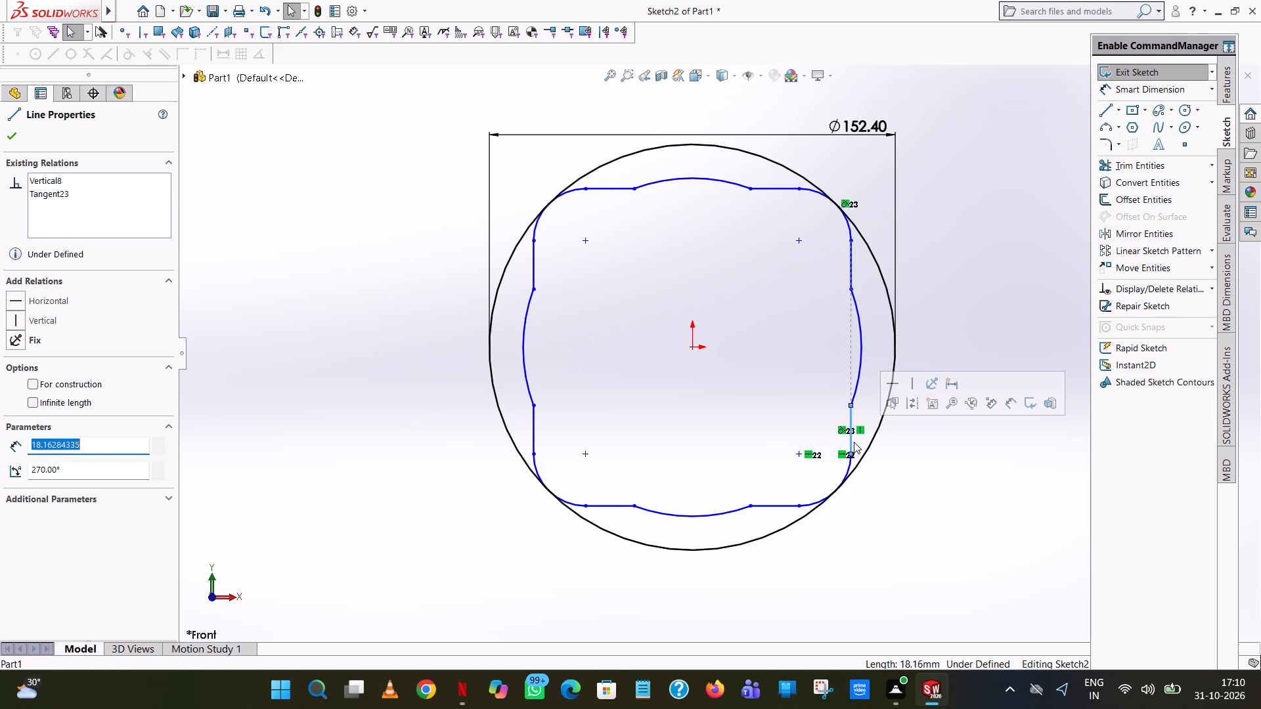
left_click(608, 507)
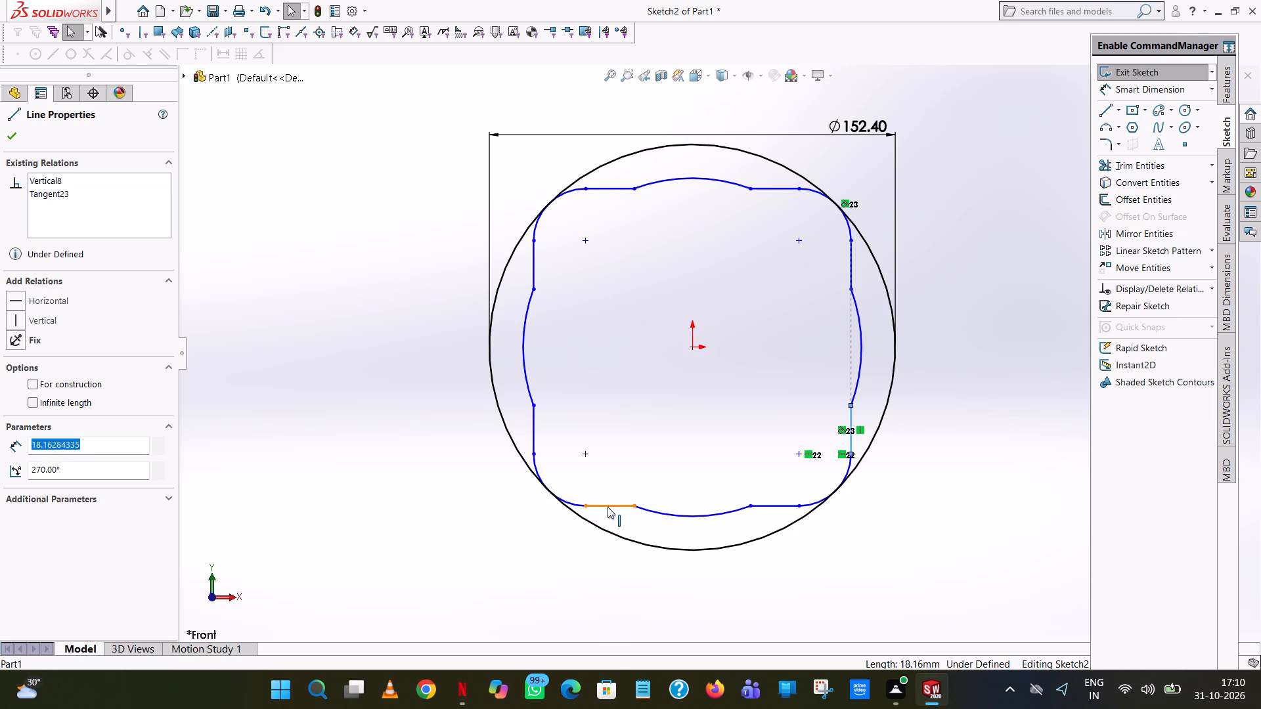
left_click(533, 252)
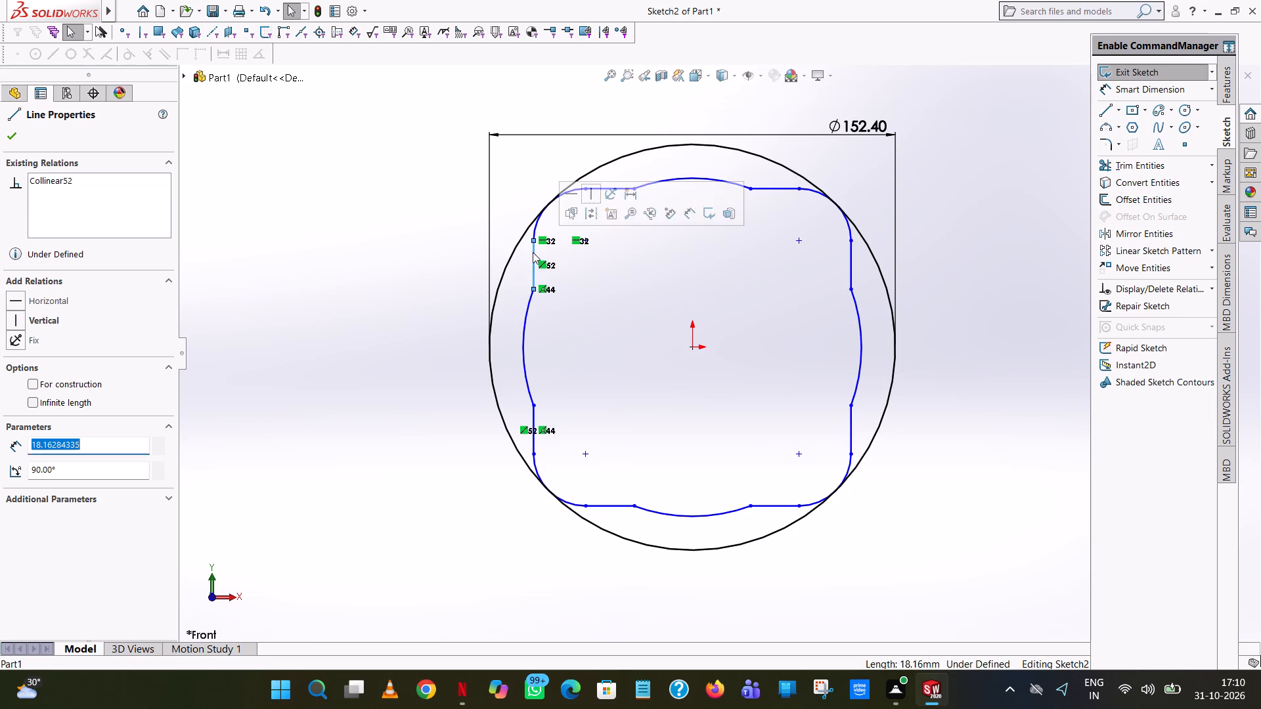
left_click(1, 139)
left_click(7, 139)
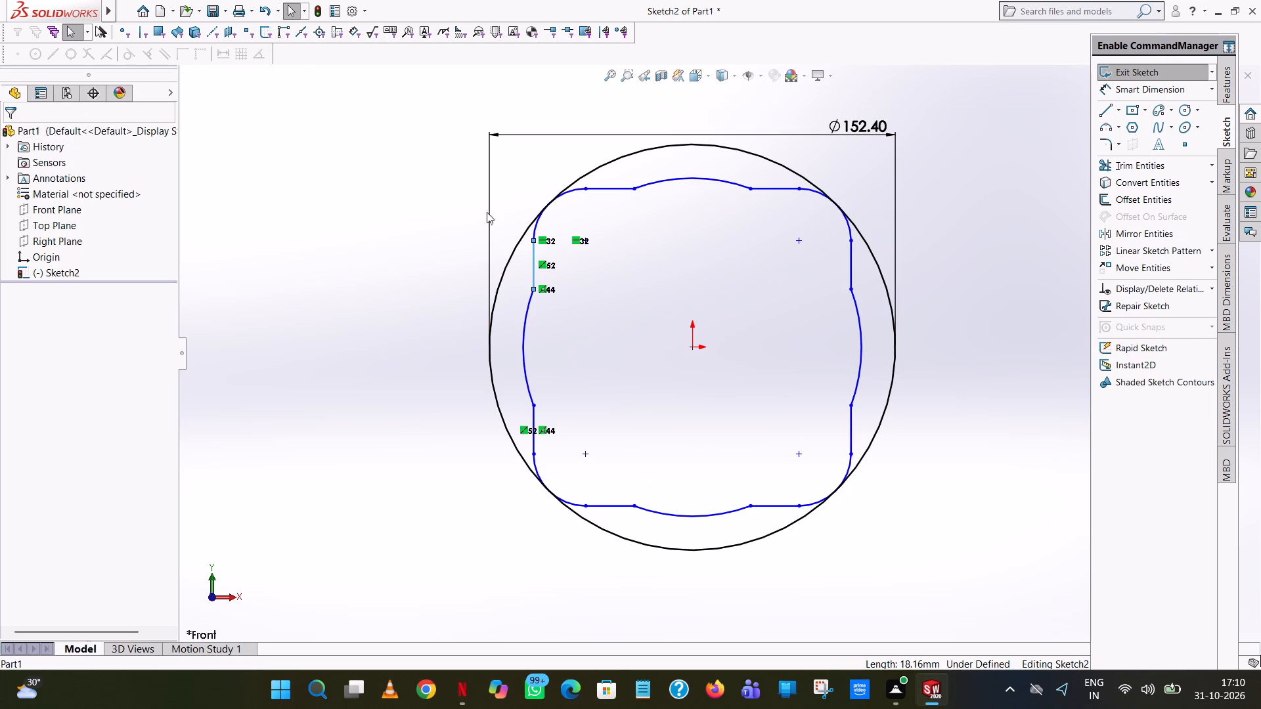
left_click(390, 231)
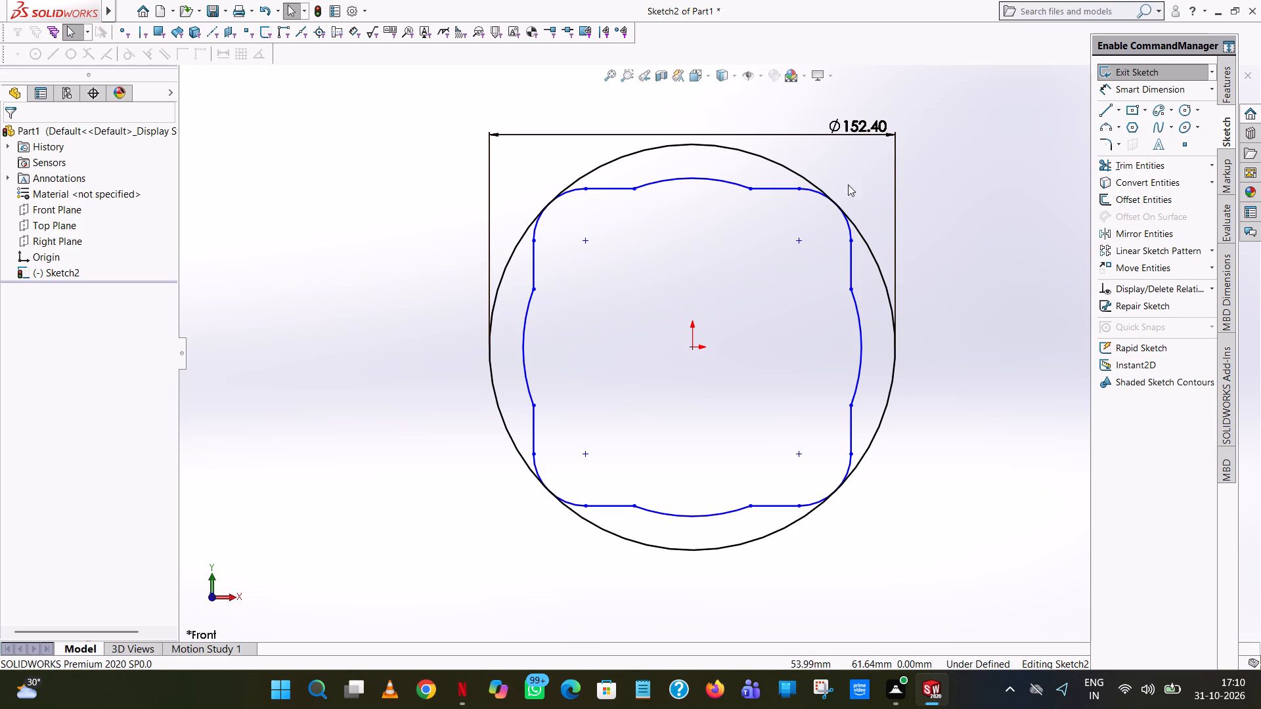
Trim away all four segments of the outer 152.4 mm circle around the profile.
left_click(1141, 173)
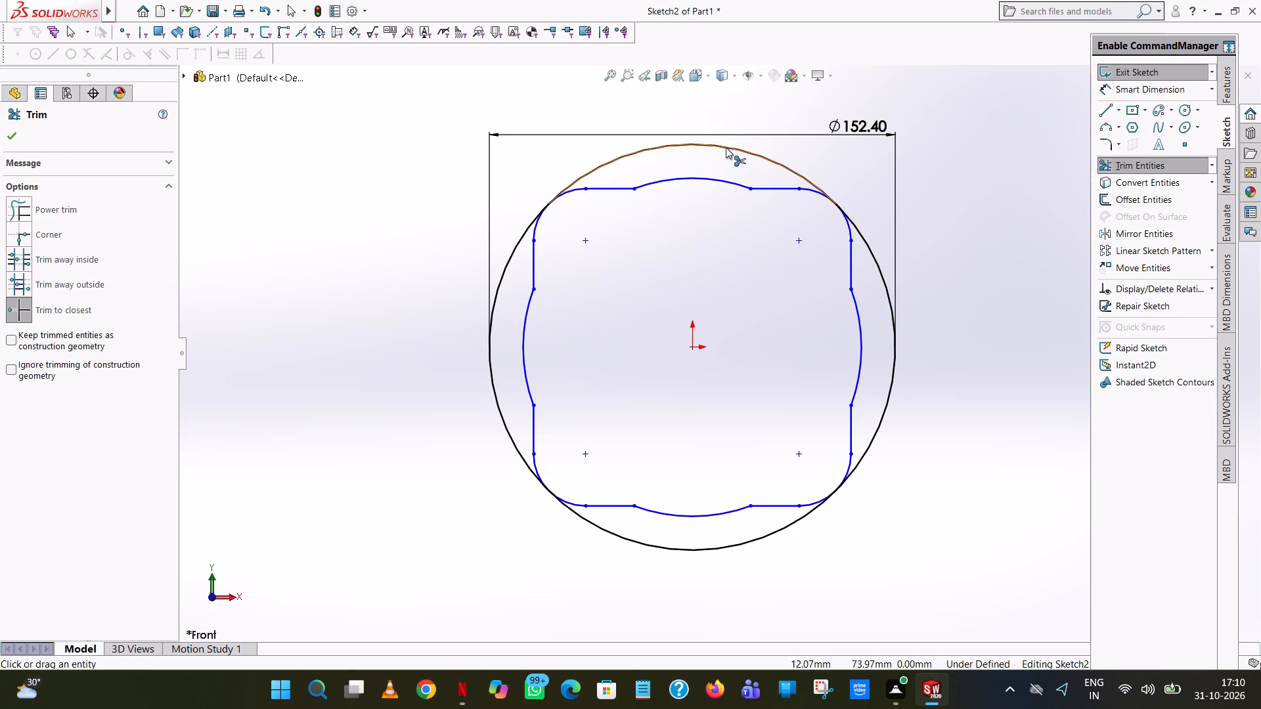
left_click(723, 149)
left_click(875, 255)
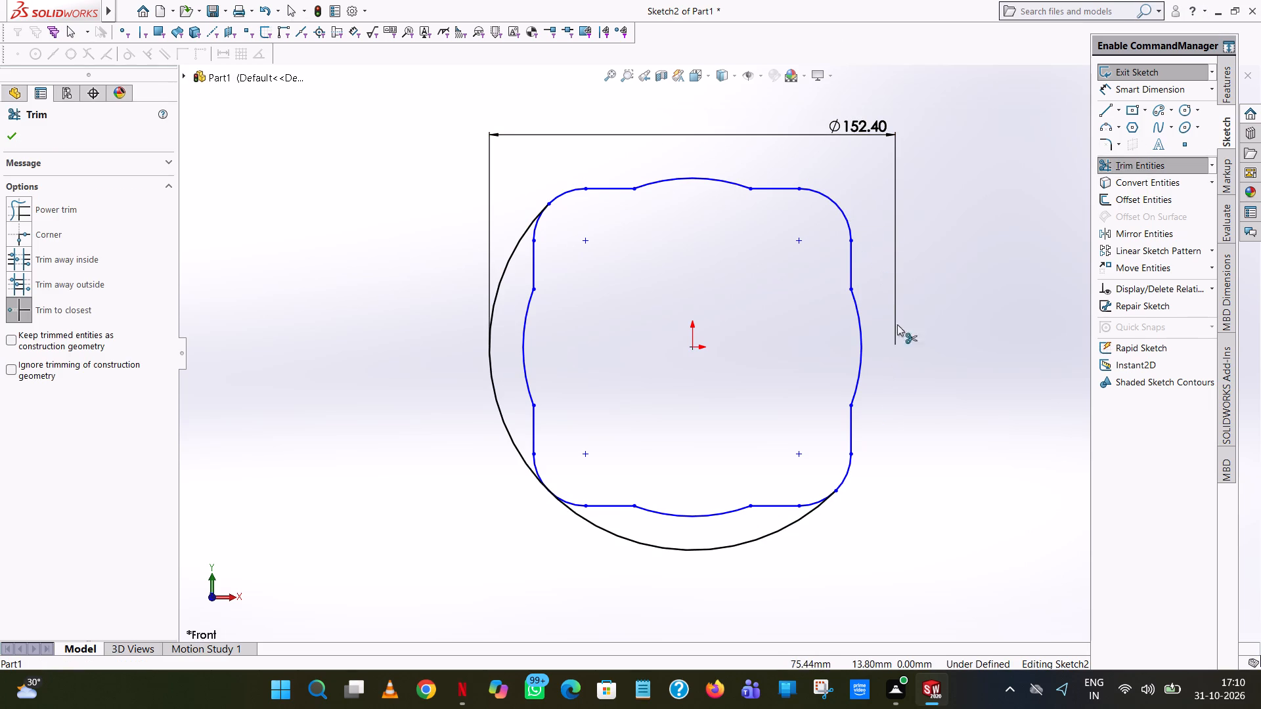
left_click(797, 519)
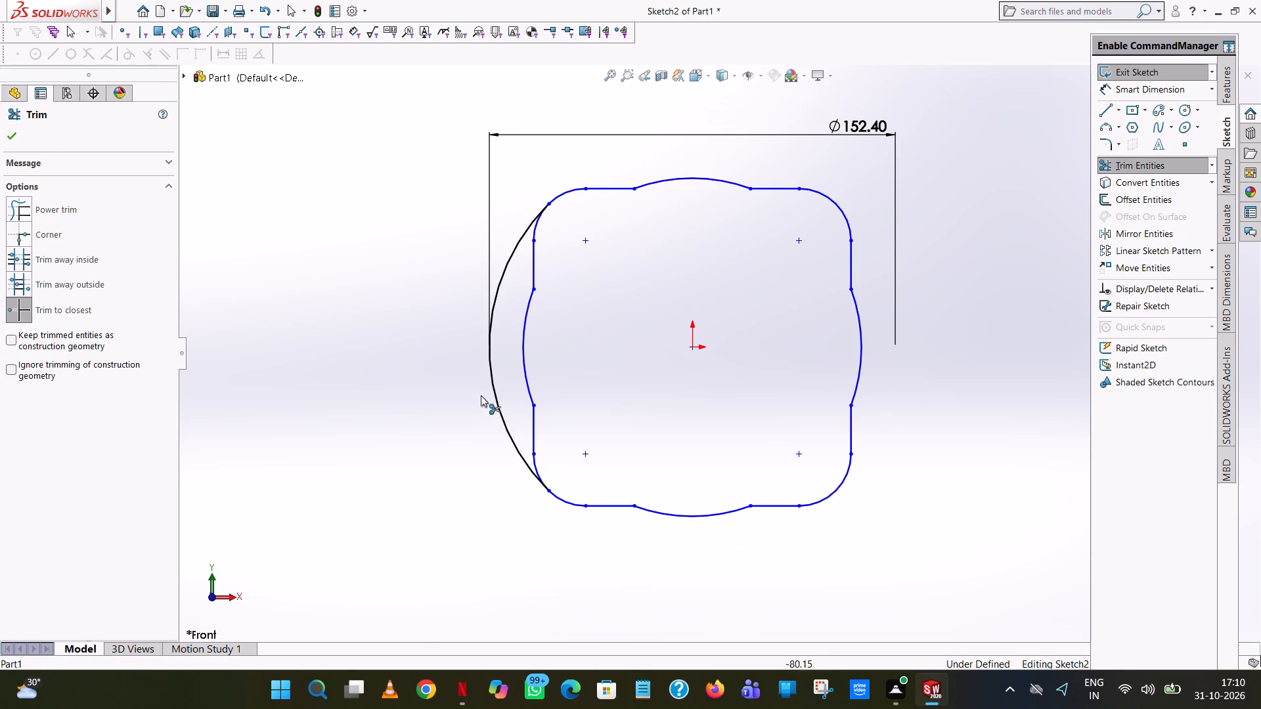
left_click(489, 382)
left_click(5, 133)
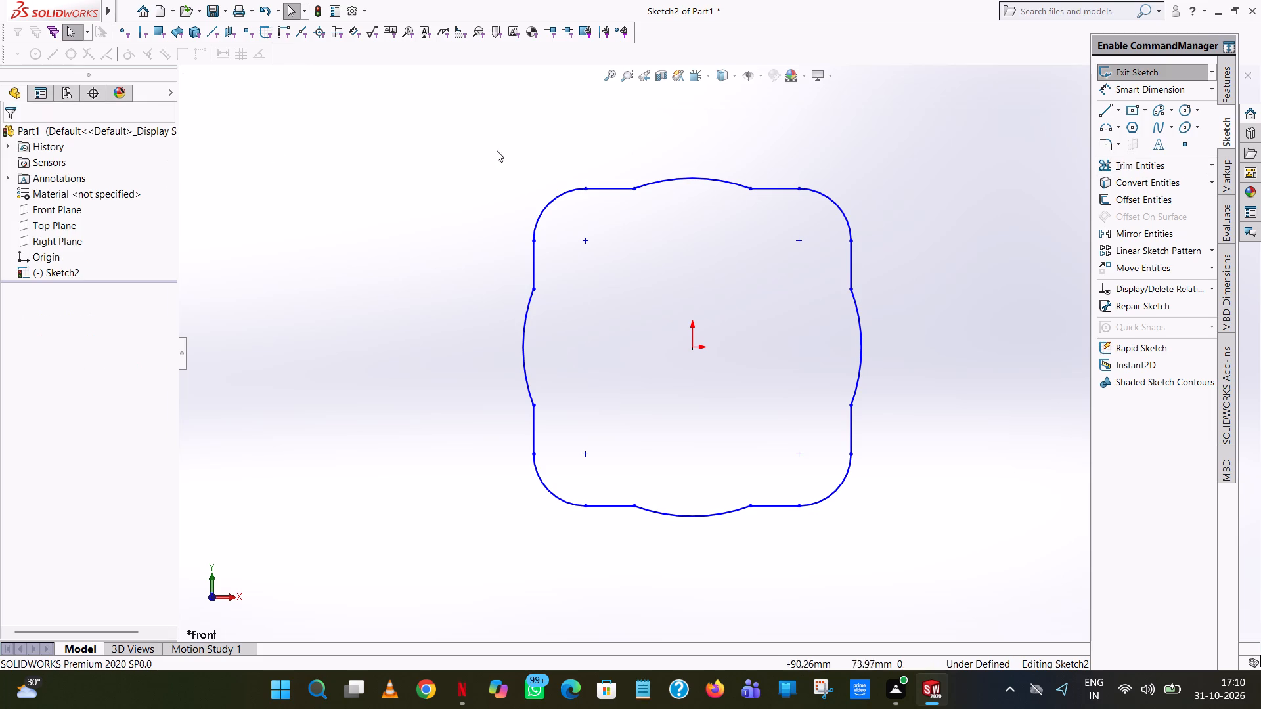
Dimension the radii of the profile's right bulge arc and its lower-right corner arc.
left_click(1123, 93)
left_click(864, 354)
left_click(1022, 312)
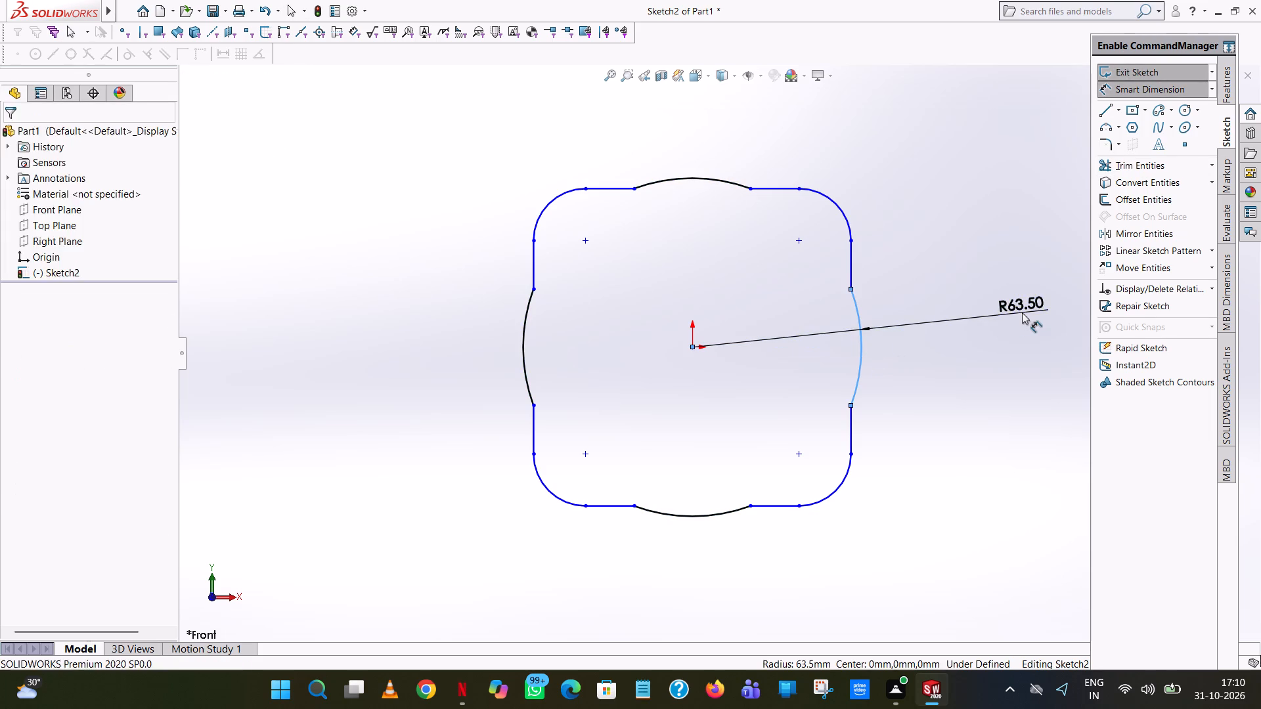
left_click(960, 288)
left_click(946, 181)
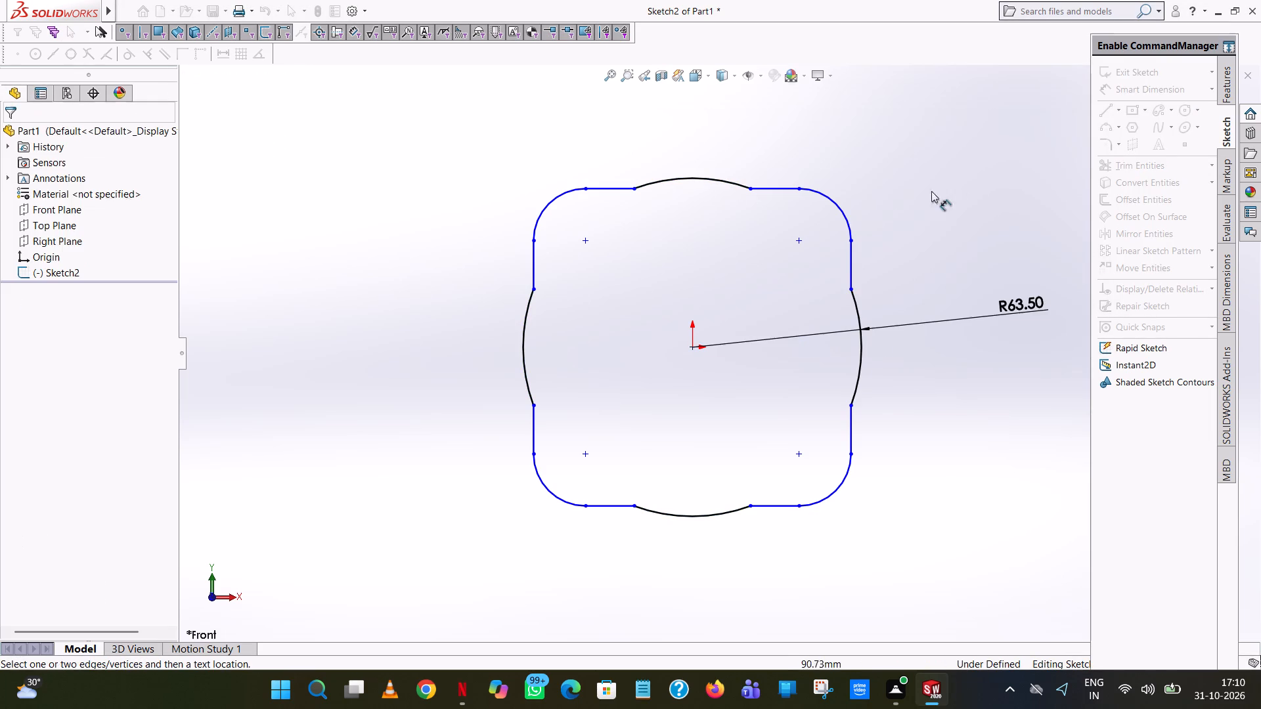
left_click(822, 501)
left_click(1013, 535)
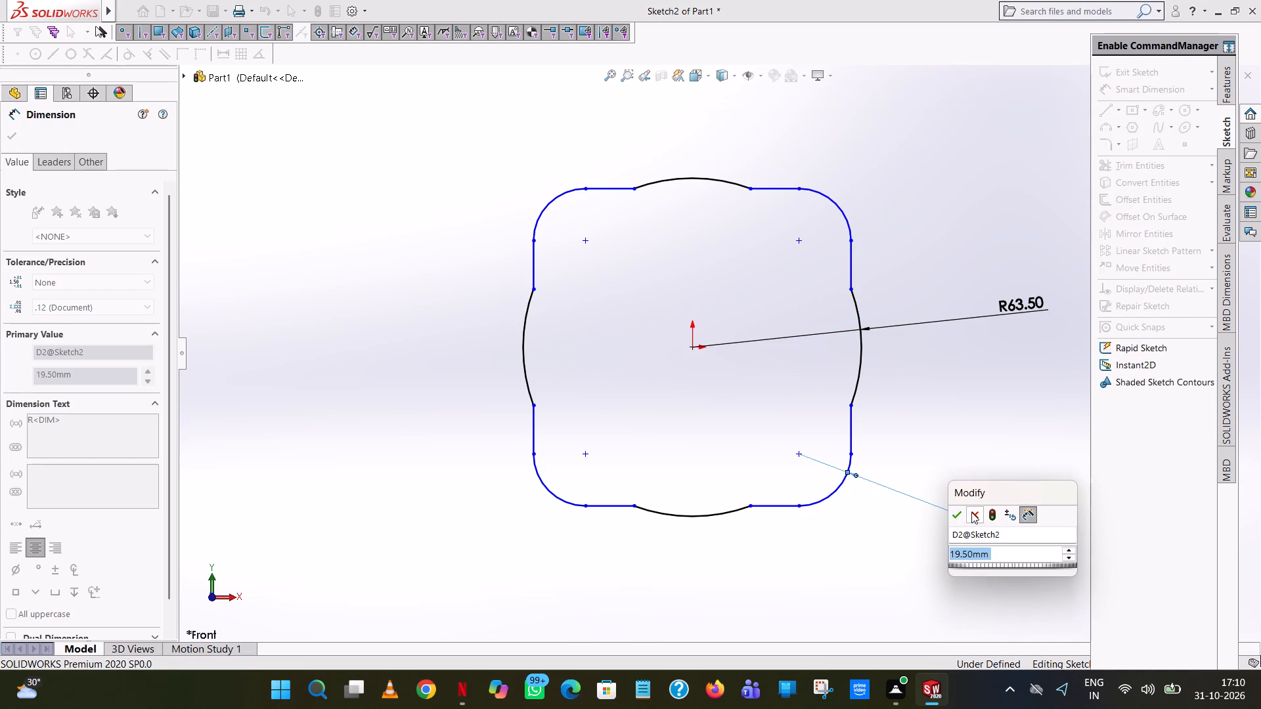
left_click(959, 516)
left_click(948, 387)
Dimension the lower-right corner arc's centre vertically and horizontally from the origin.
left_click(799, 457)
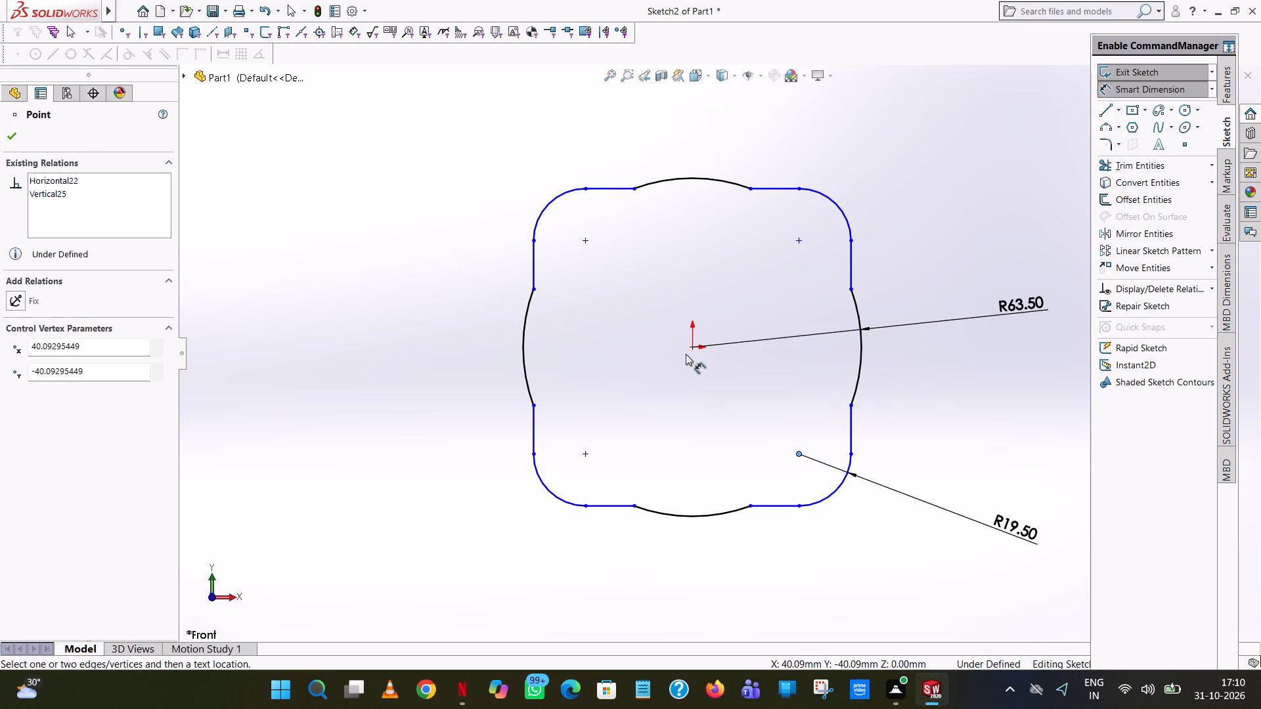
left_click(690, 350)
left_click(1020, 387)
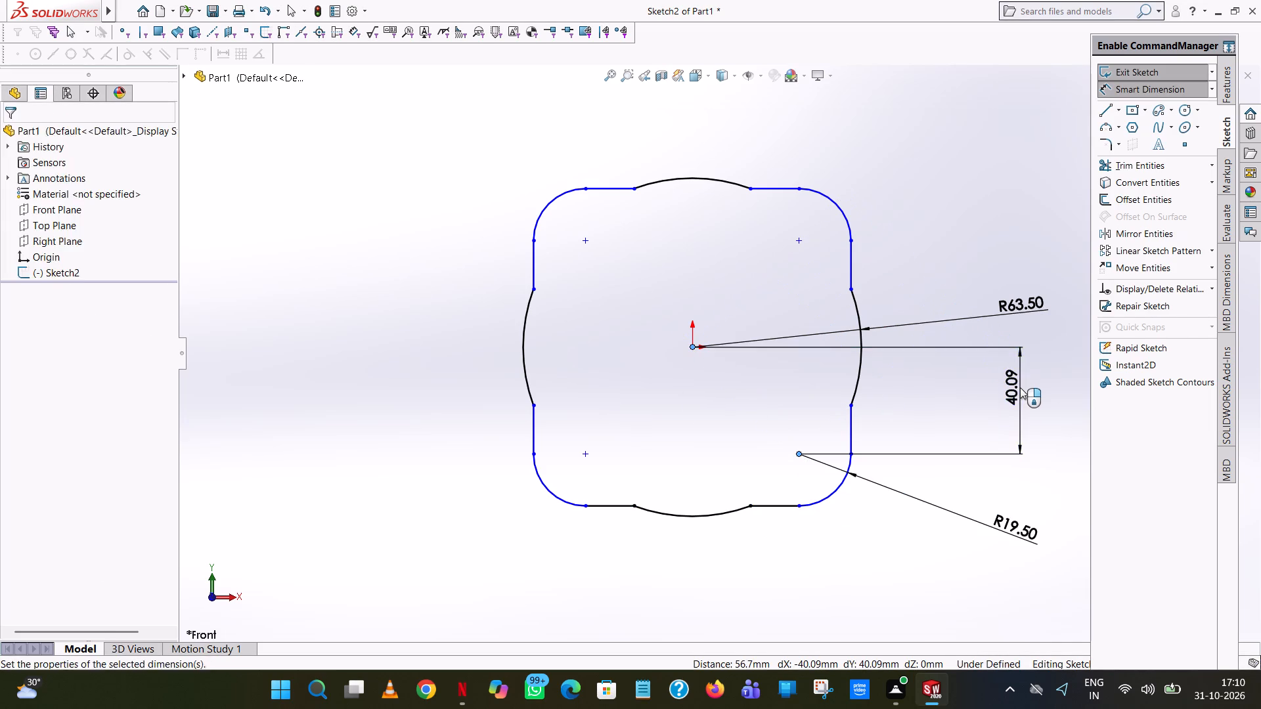
left_click(961, 368)
left_click(937, 183)
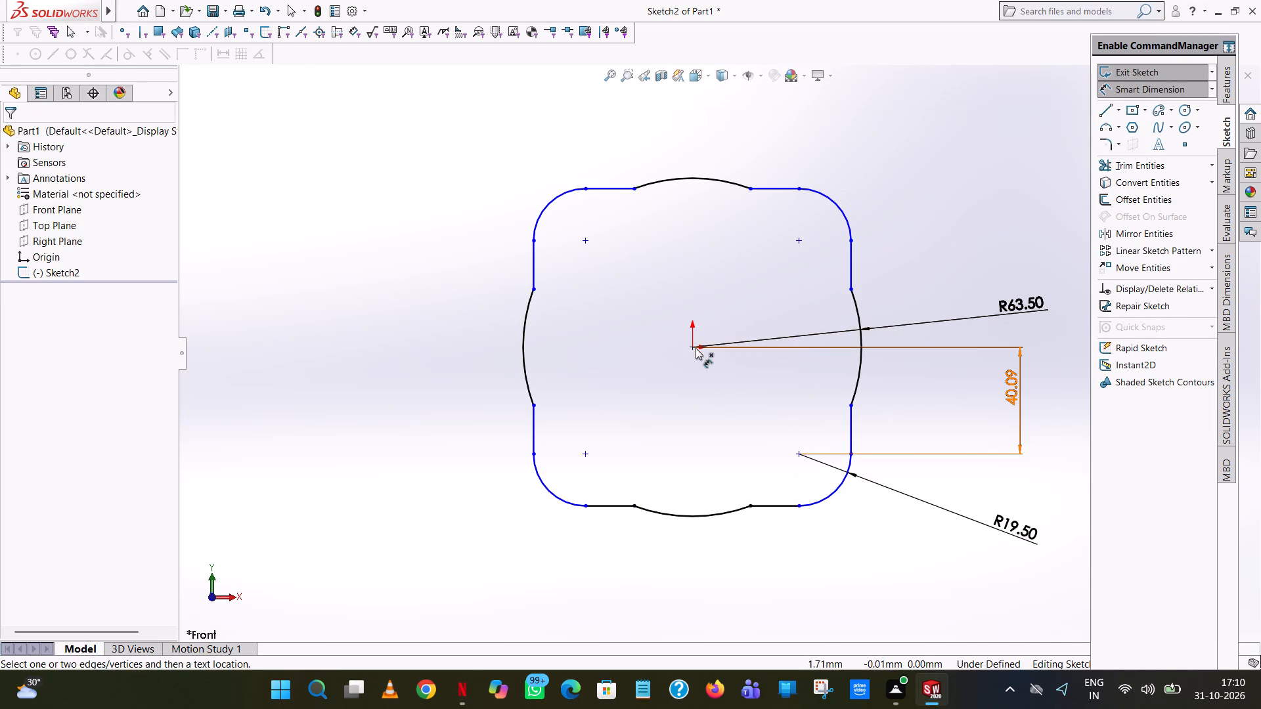
left_click(694, 348)
left_click(801, 454)
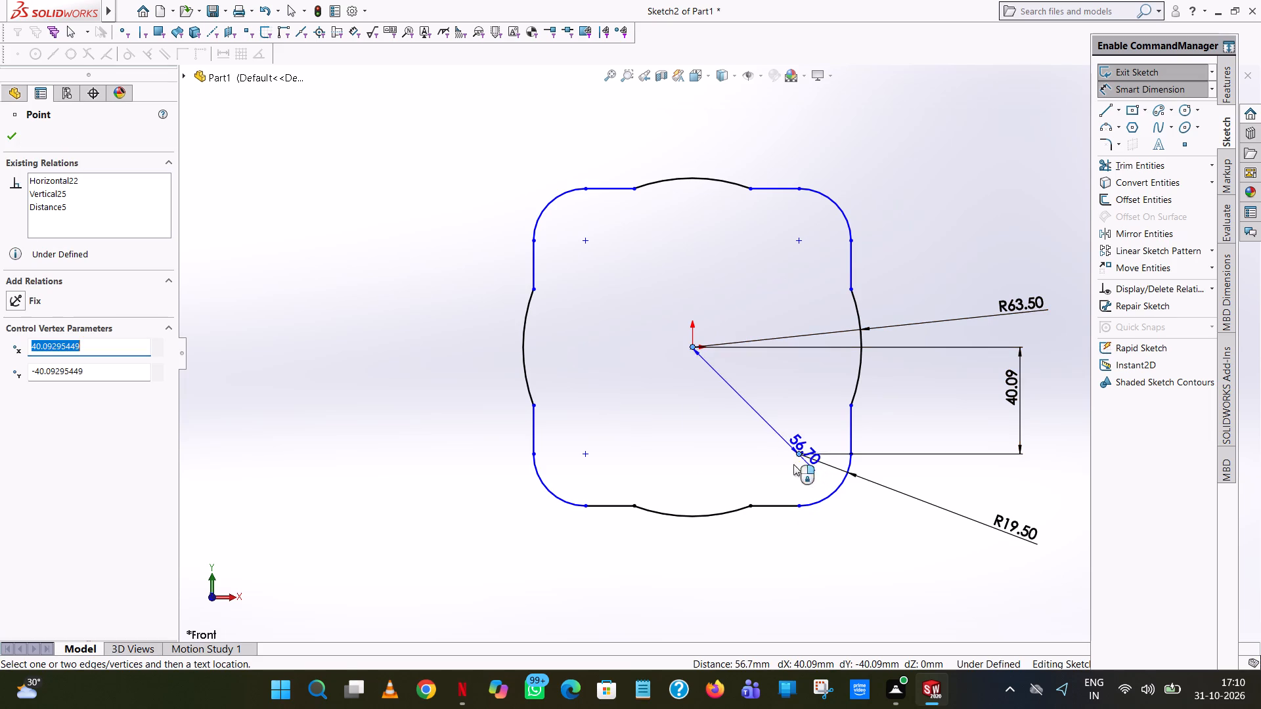
left_click(770, 603)
left_click(717, 583)
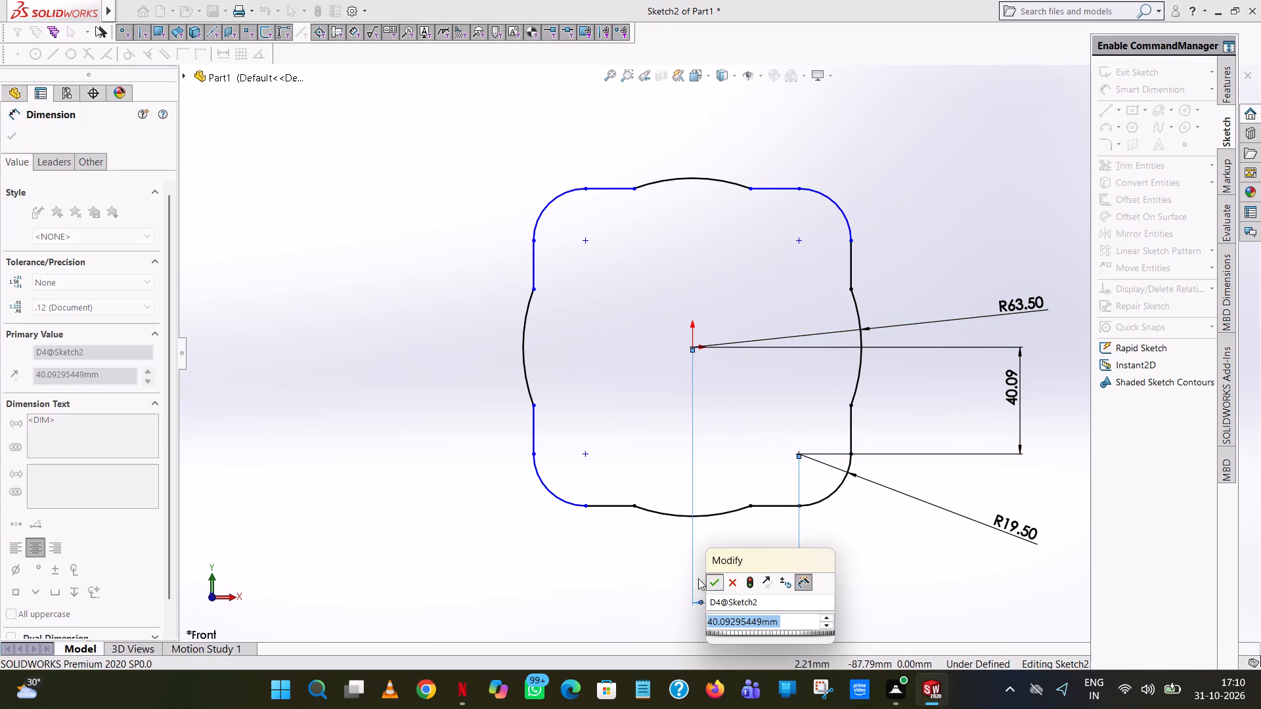
left_click(502, 538)
Dimension the vertical distance between the lower-left corner arc's centre and the origin.
left_click(583, 456)
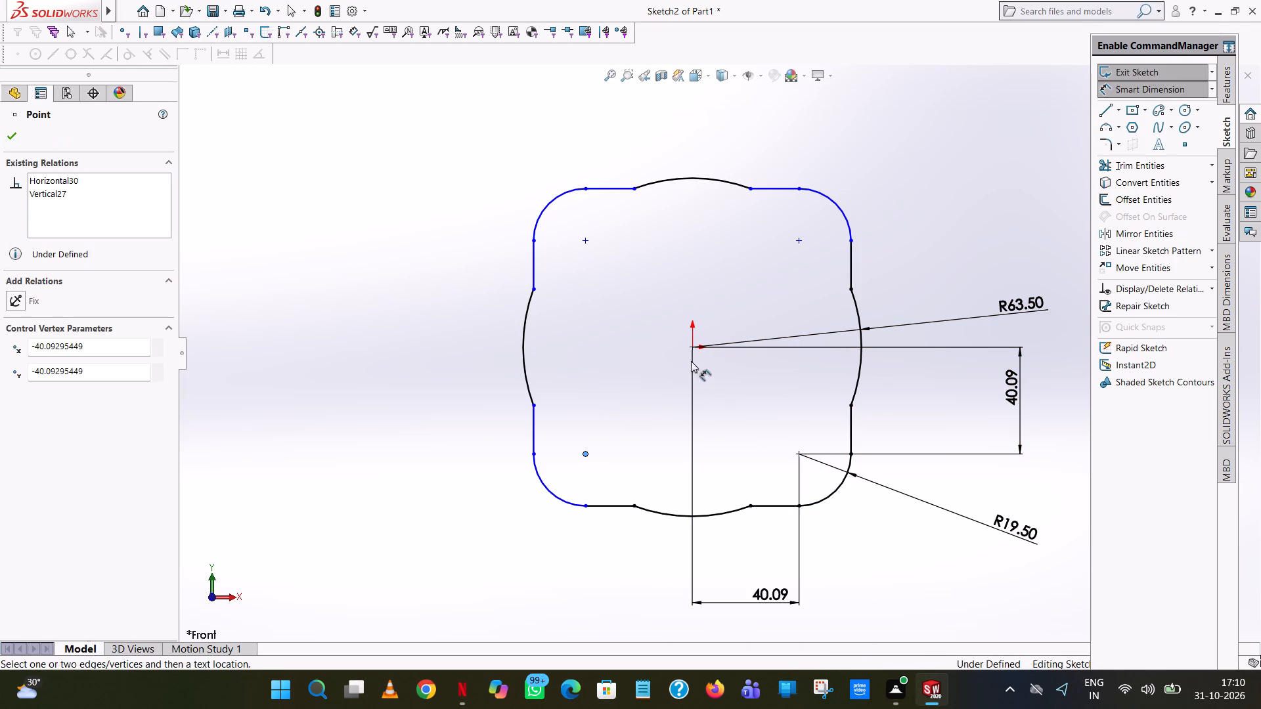
left_click(694, 344)
left_click(384, 374)
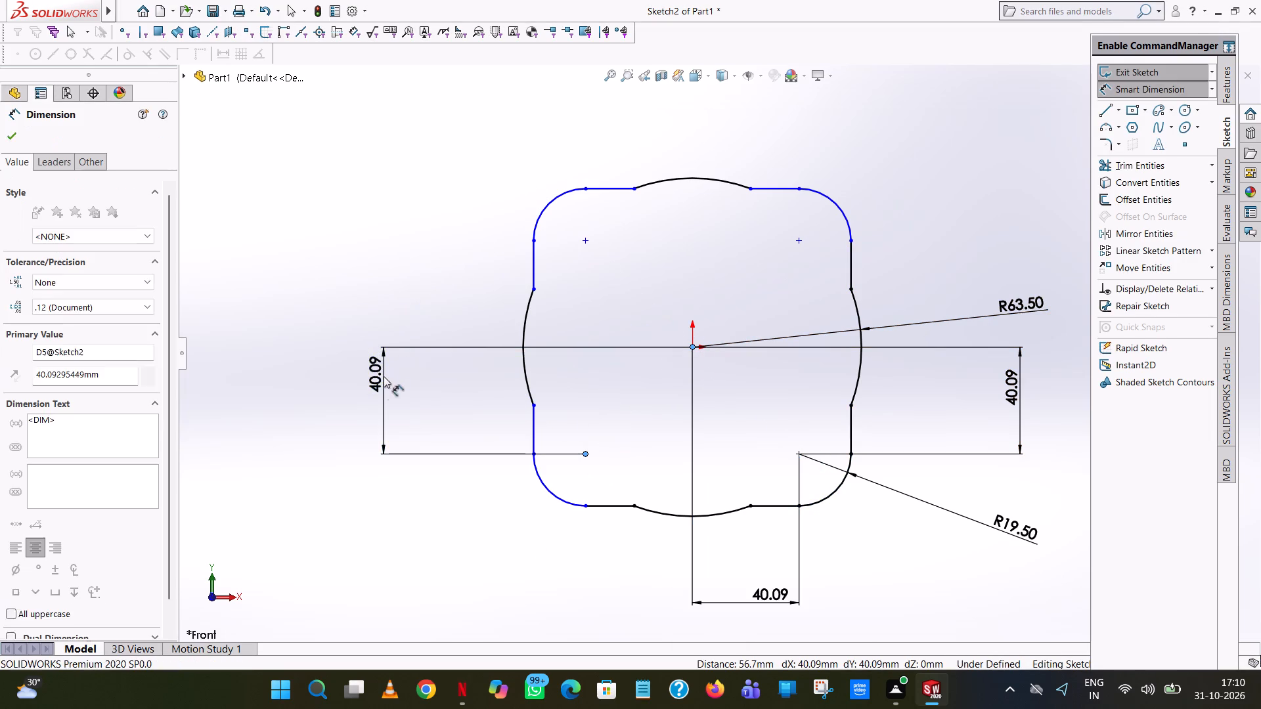
left_click(326, 358)
left_click(430, 259)
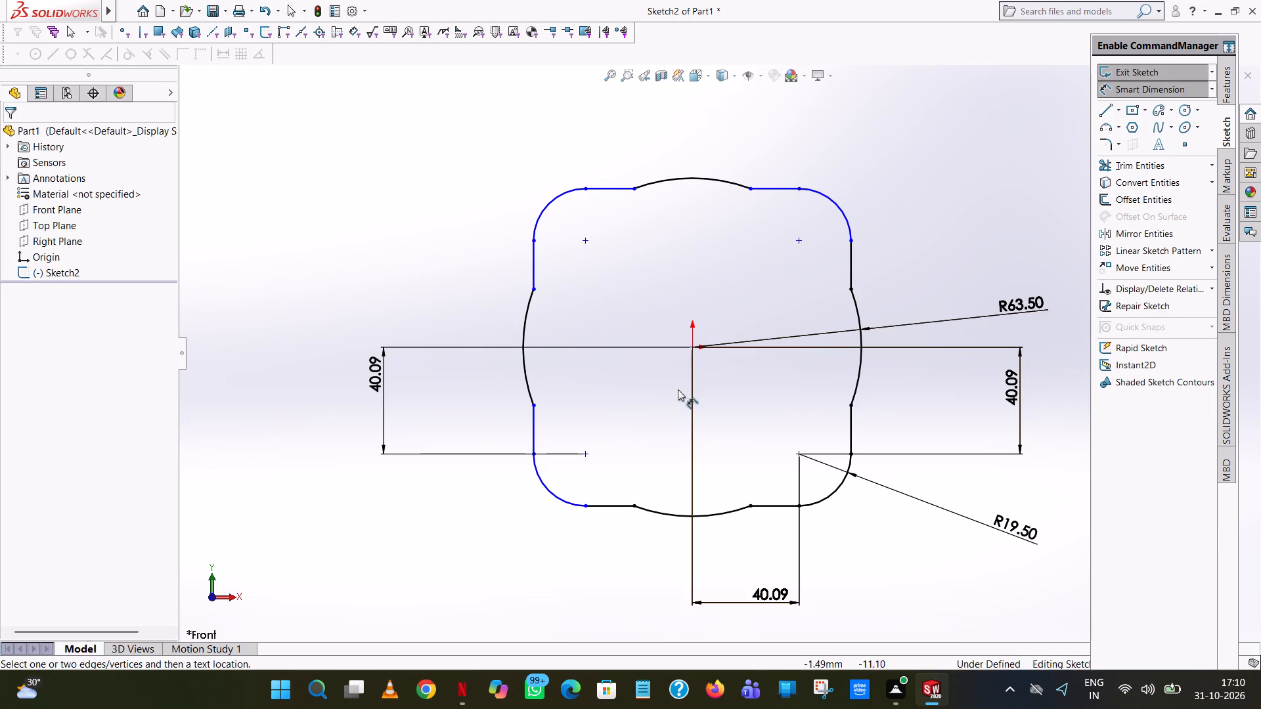
Dimension the horizontal distance between the lower-left corner arc's centre and the origin.
left_click(584, 456)
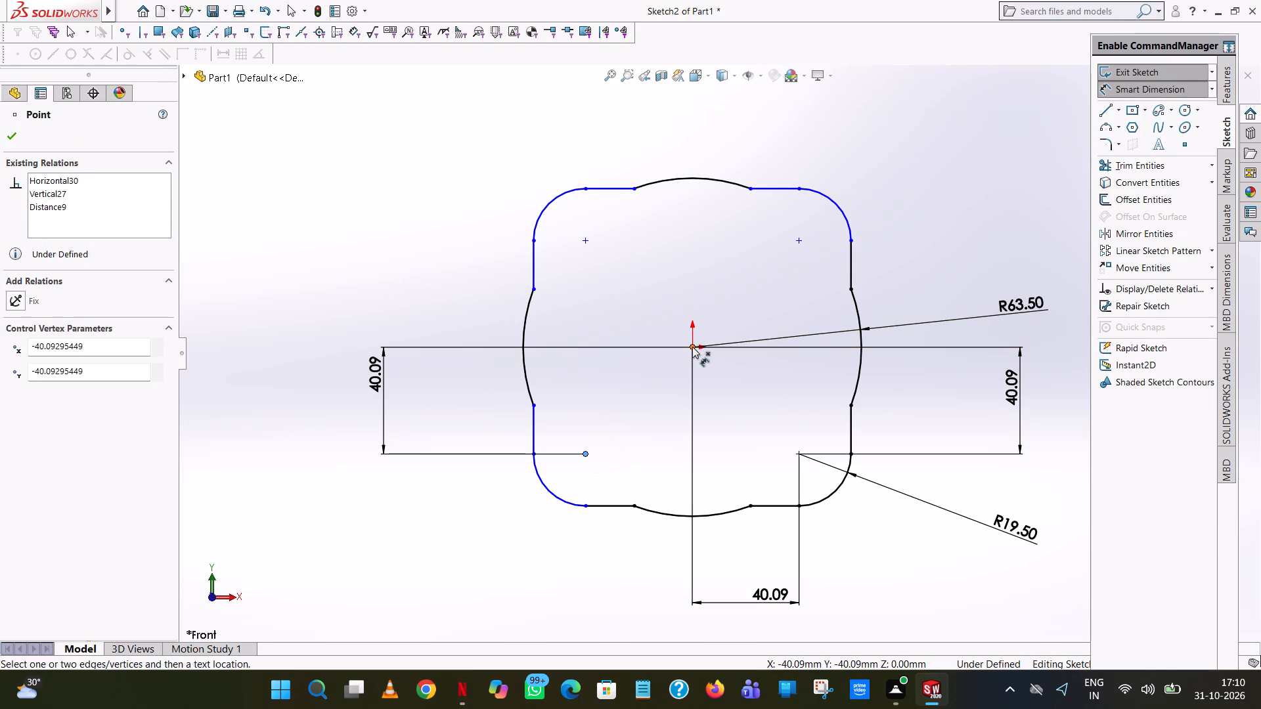
left_click(692, 347)
left_click(606, 560)
left_click(552, 544)
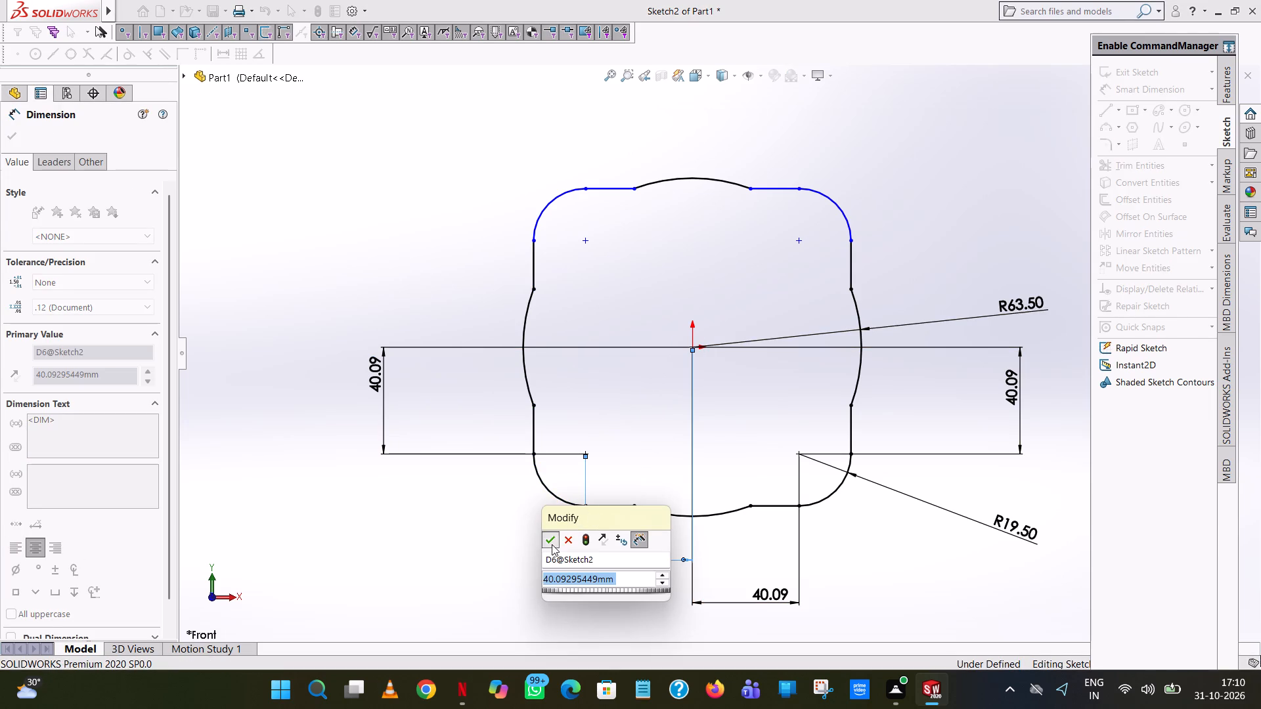
left_click(445, 200)
Dimension the radius of the profile's upper-left corner arc.
left_click(558, 198)
left_click(491, 123)
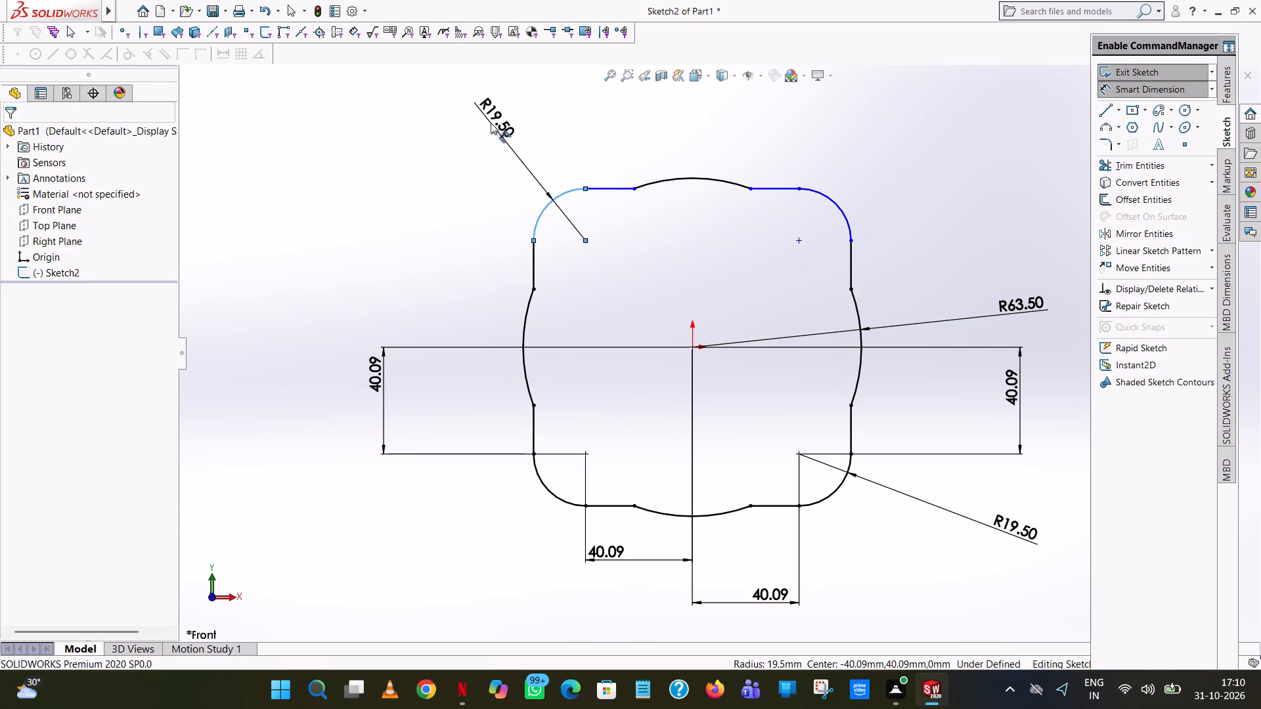
left_click(435, 110)
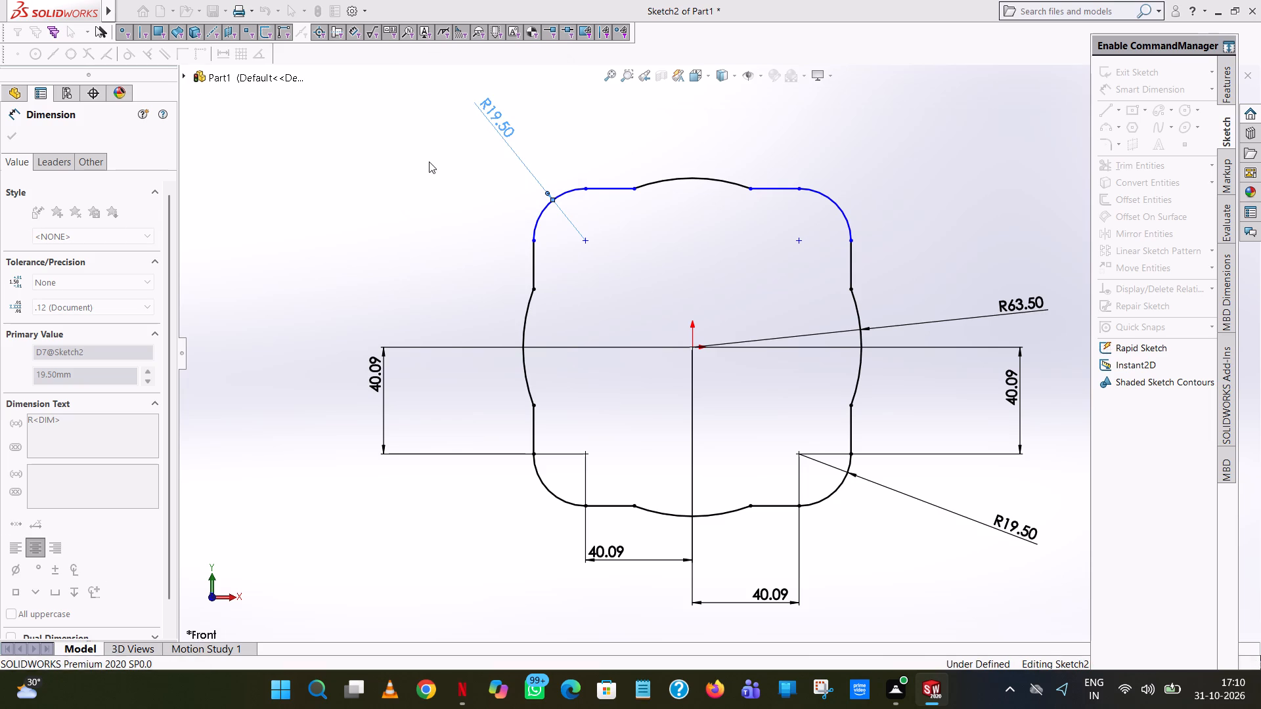
left_click(429, 161)
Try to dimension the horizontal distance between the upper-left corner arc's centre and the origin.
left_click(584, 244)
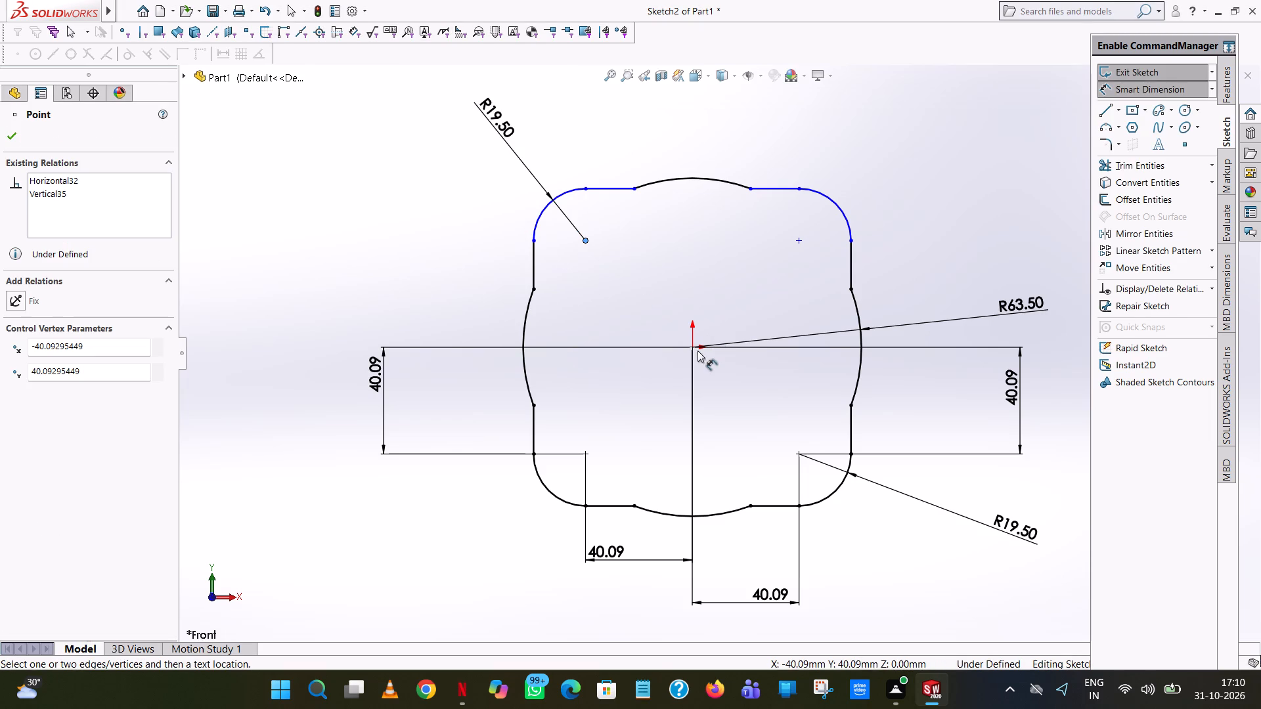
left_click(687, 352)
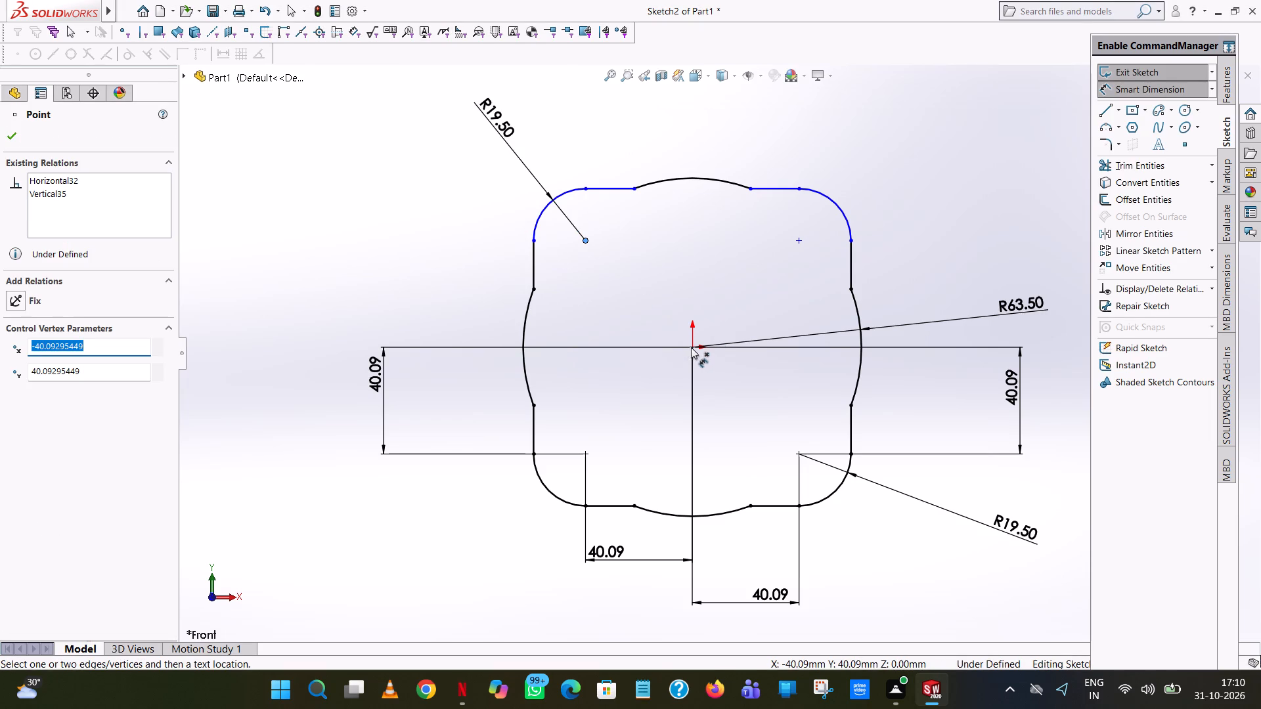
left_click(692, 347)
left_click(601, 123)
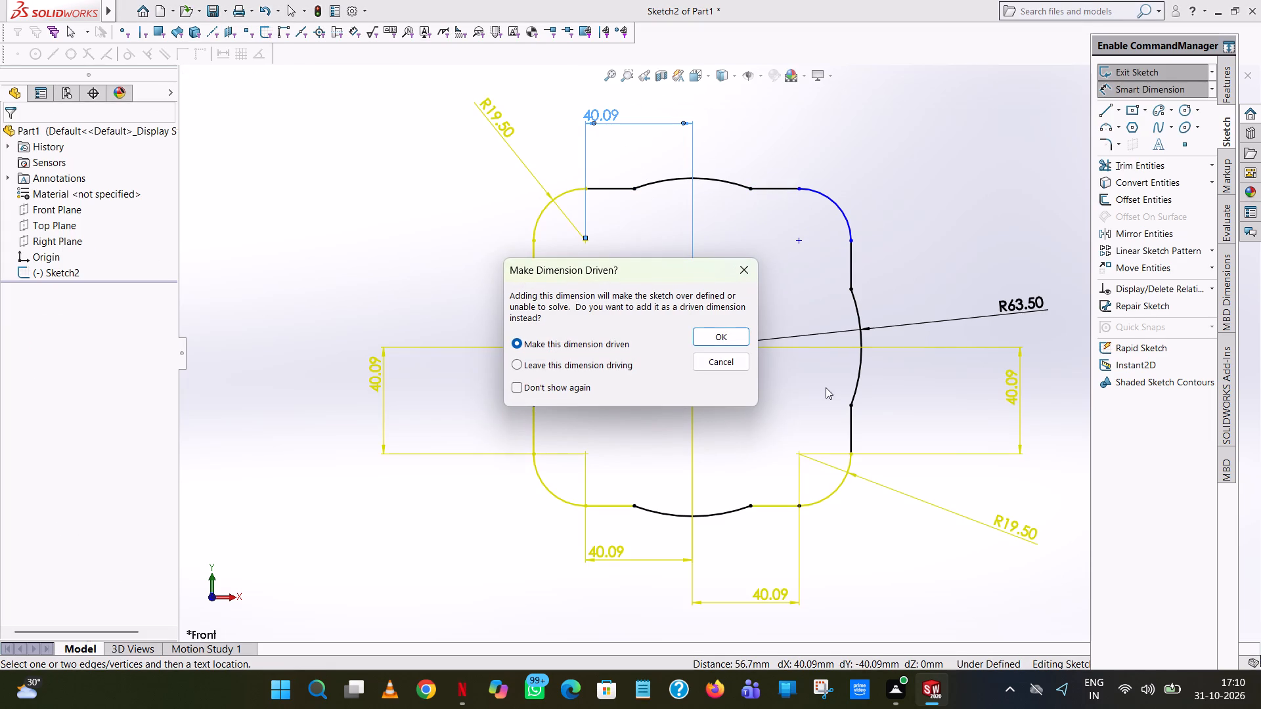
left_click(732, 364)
Dimension the vertical distance between the upper-left corner arc's centre and the origin.
left_click(584, 240)
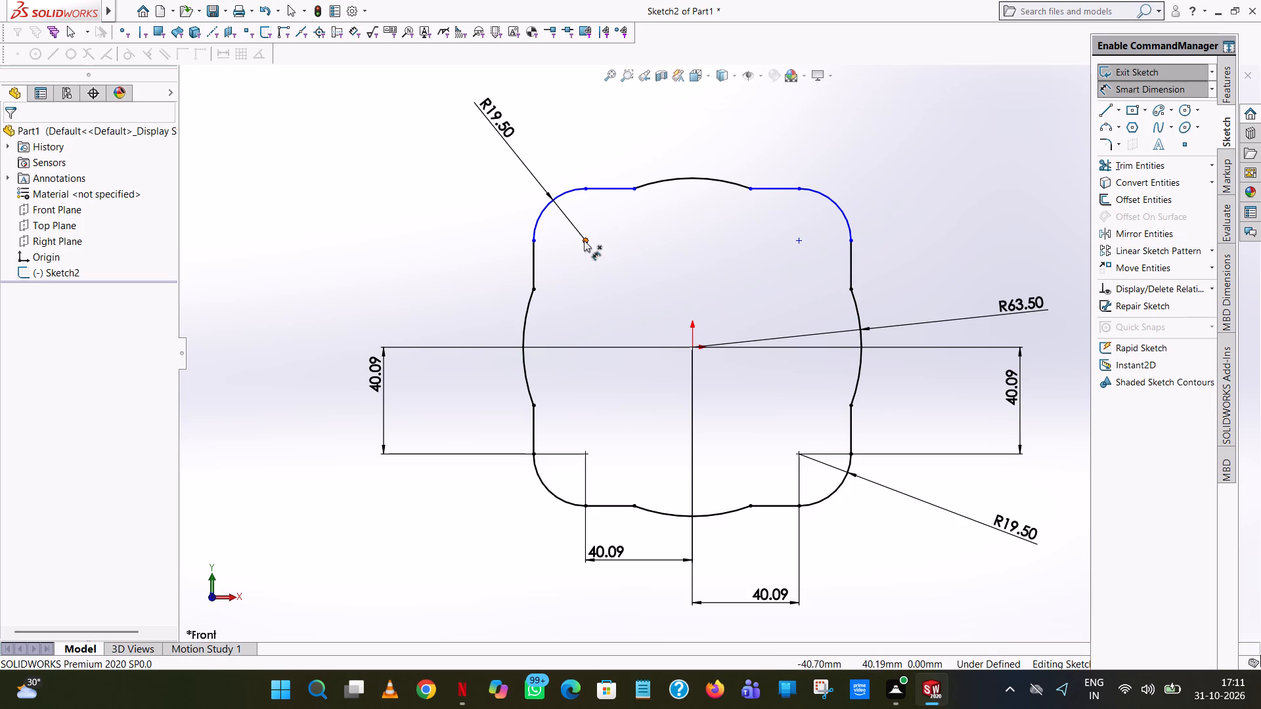
left_click(693, 347)
left_click(336, 317)
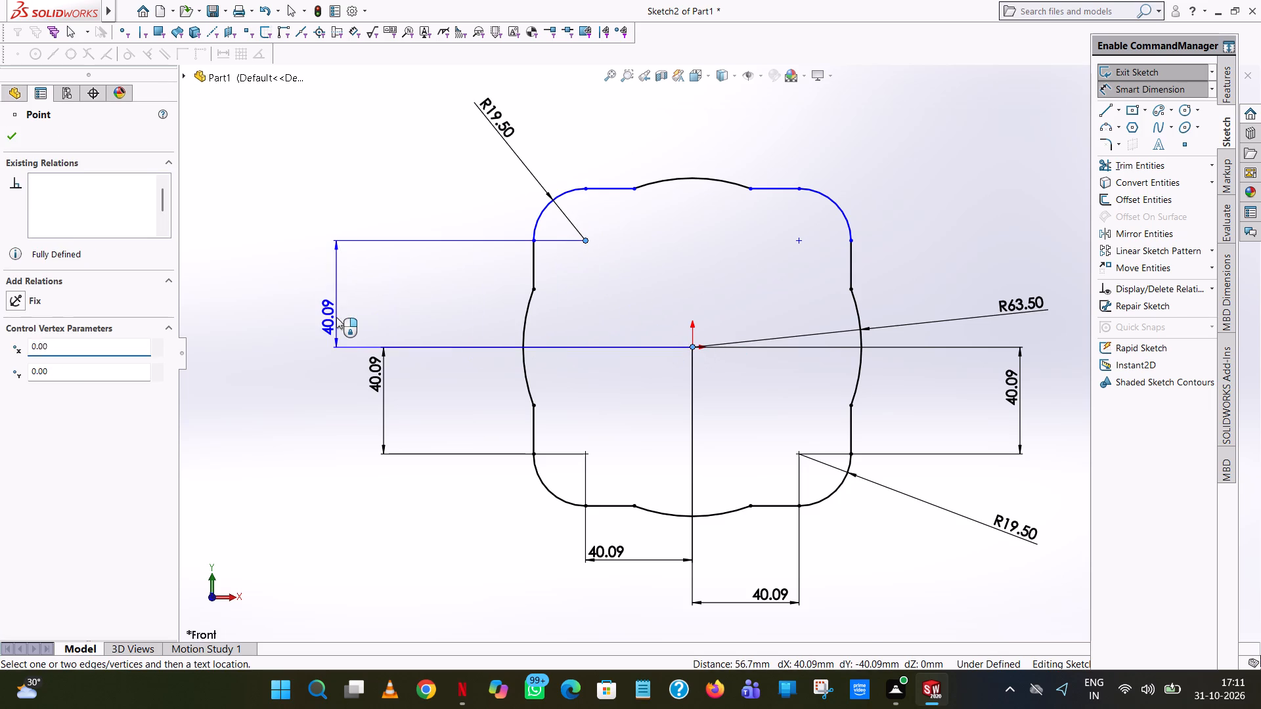
left_click(285, 297)
left_click(345, 190)
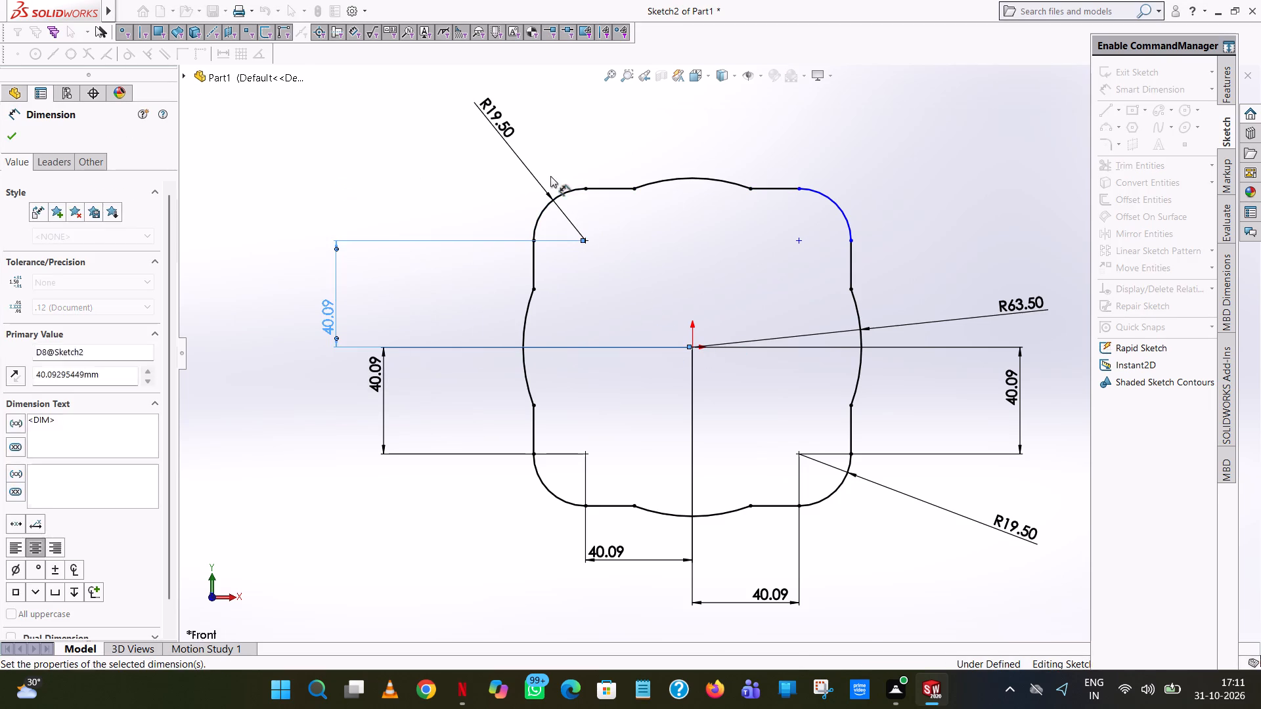
Dimension the vertical distance between the upper-right corner arc's centre and the origin.
left_click(696, 349)
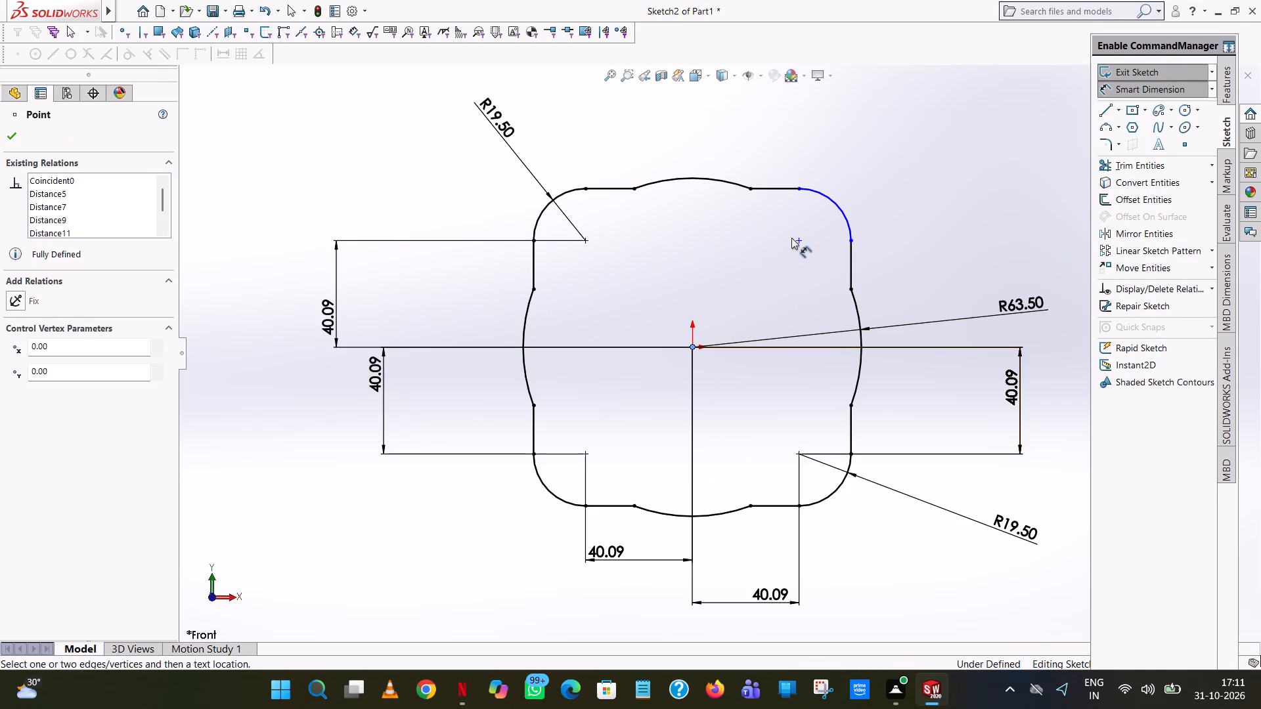
left_click(799, 238)
left_click(1021, 259)
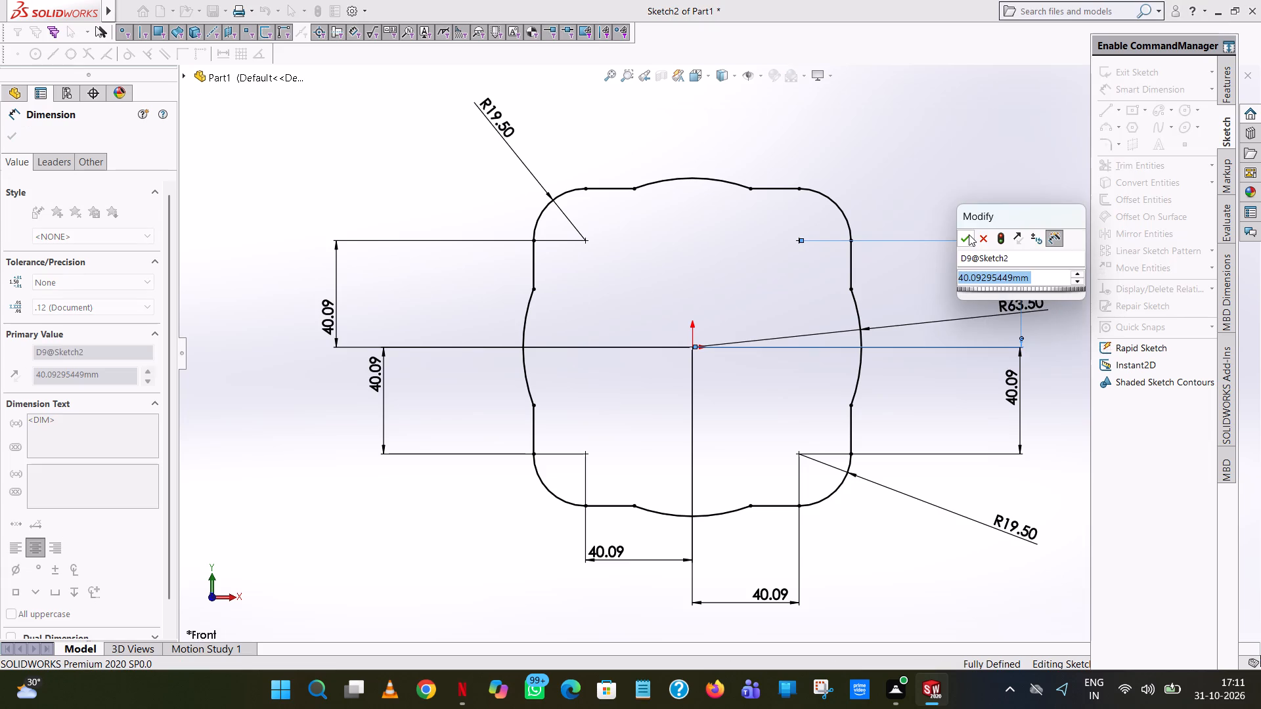
left_click(967, 234)
left_click(922, 174)
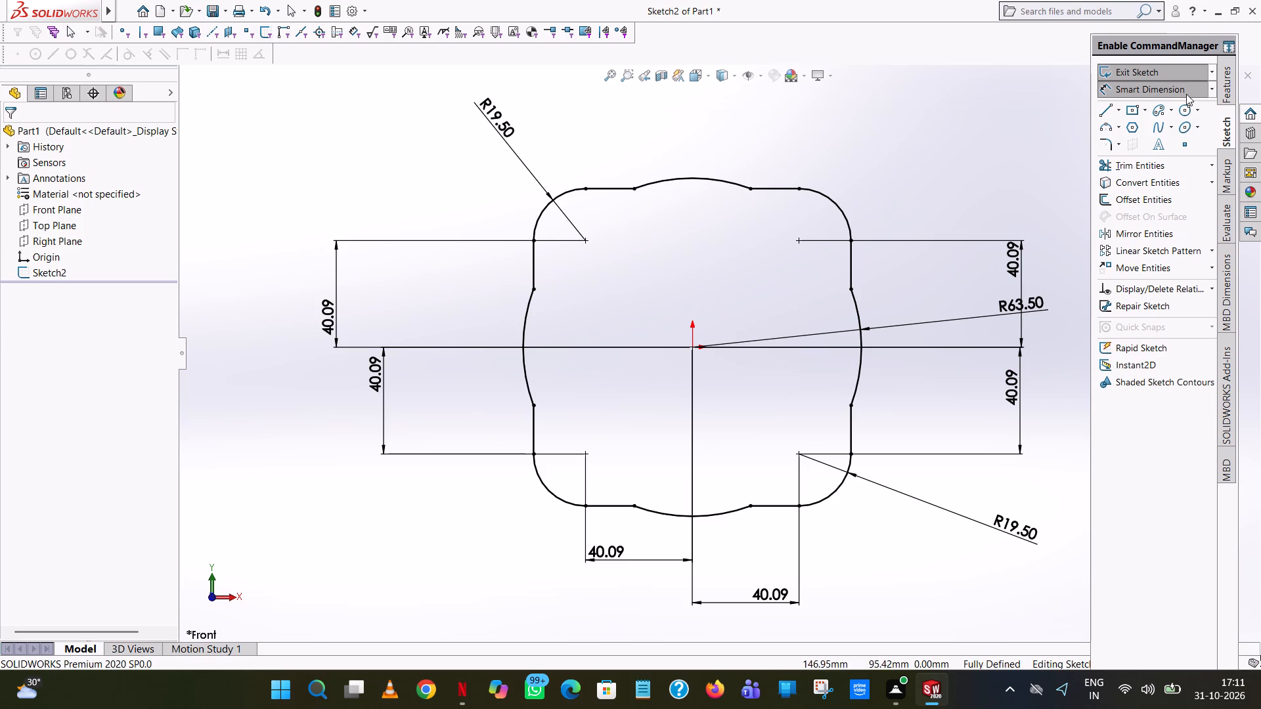
Extrude the closed profile region as a blind boss 16.5 mm deep.
left_click(1223, 87)
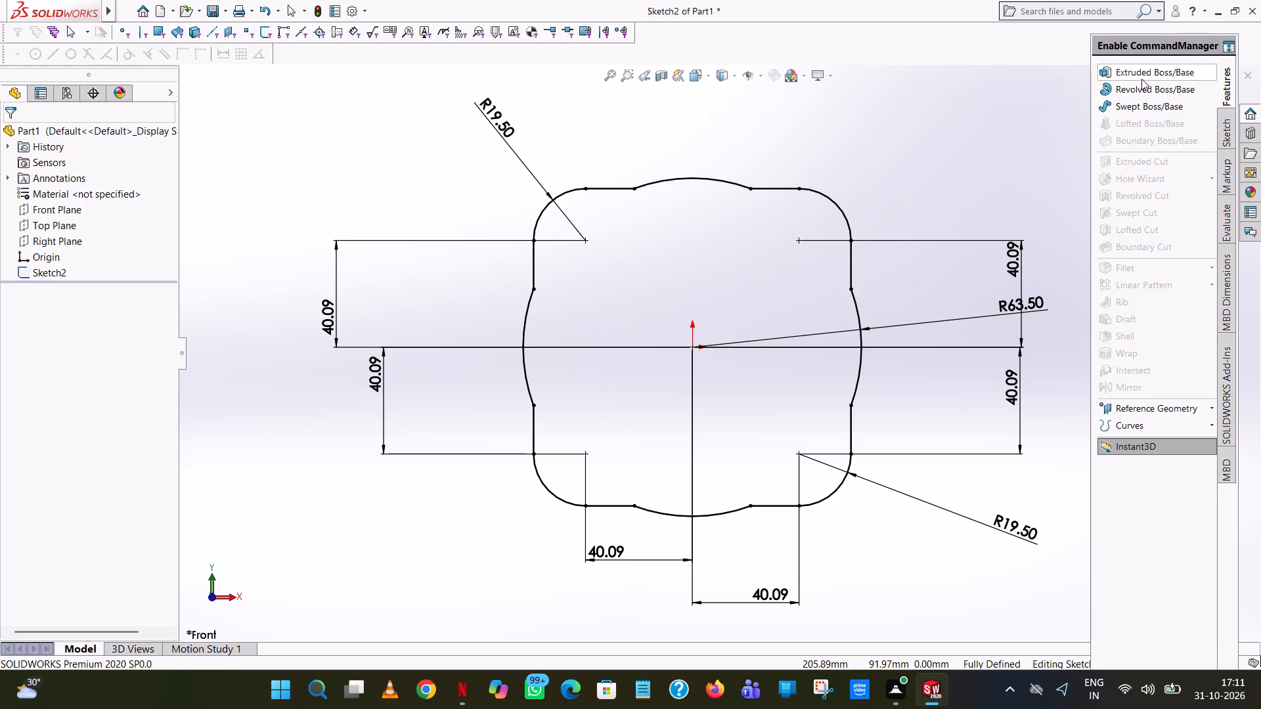
left_click(1141, 75)
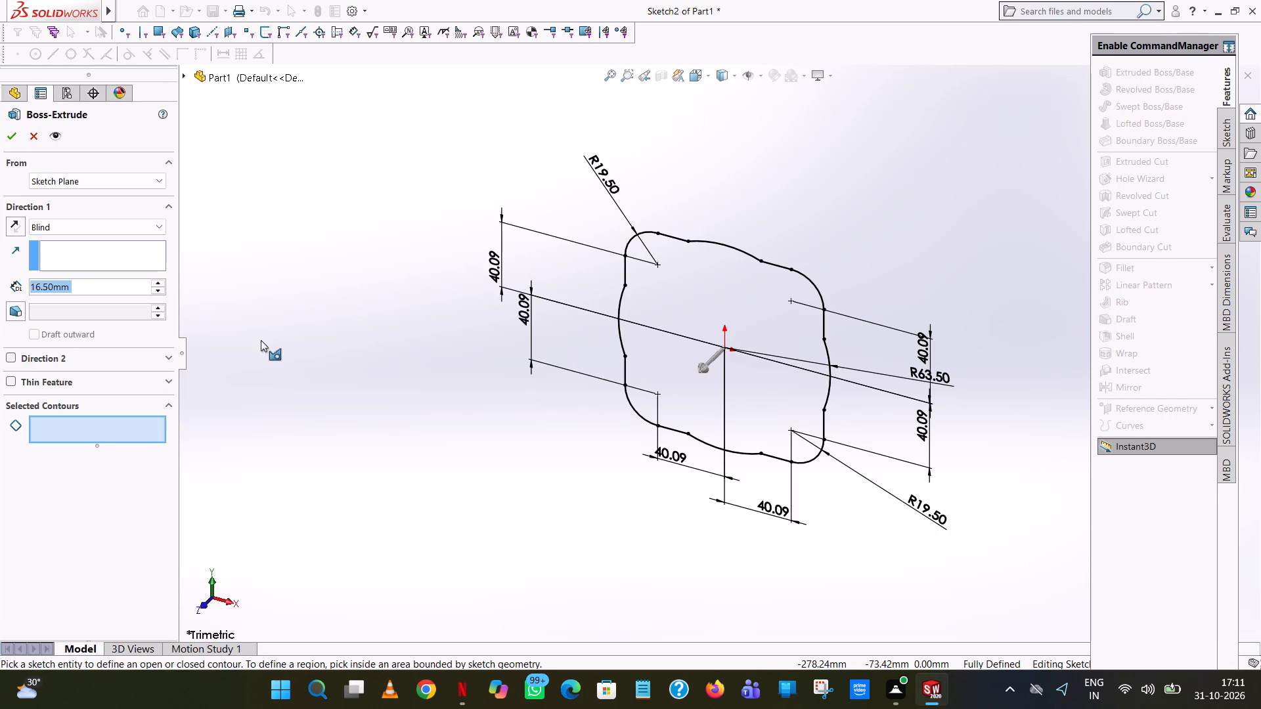
type("16.5")
key("Return")
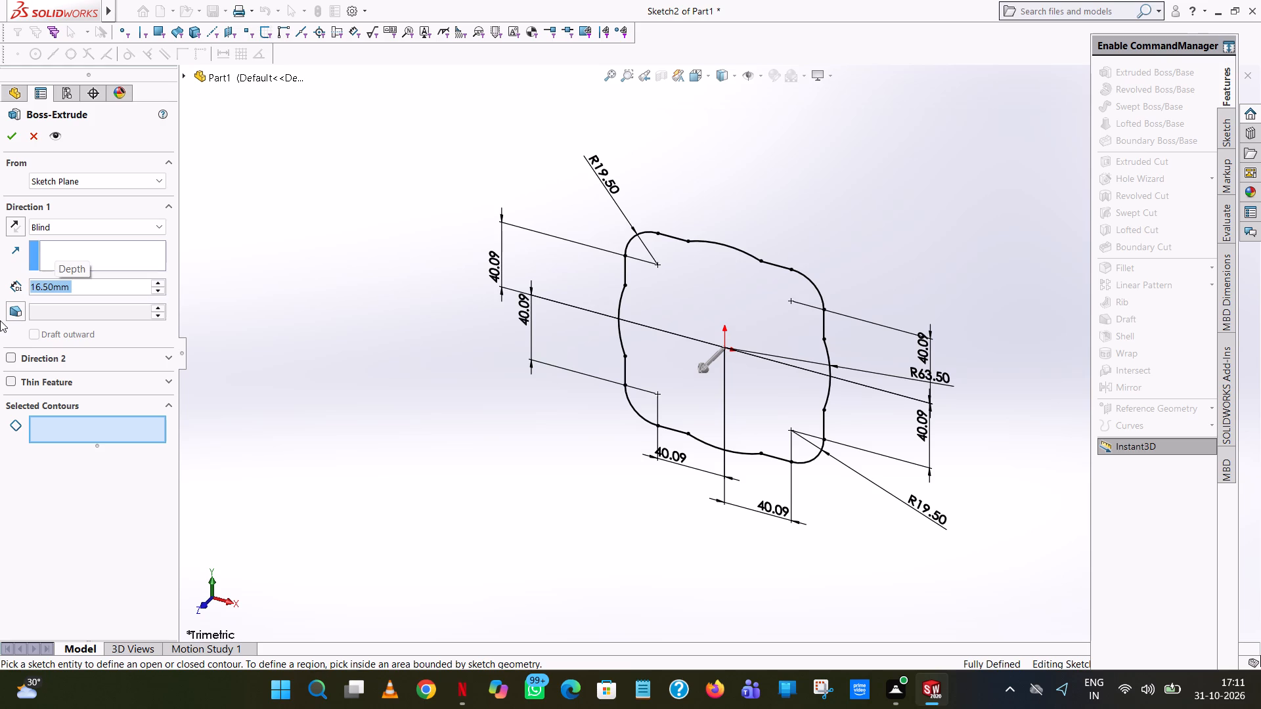
left_click(728, 312)
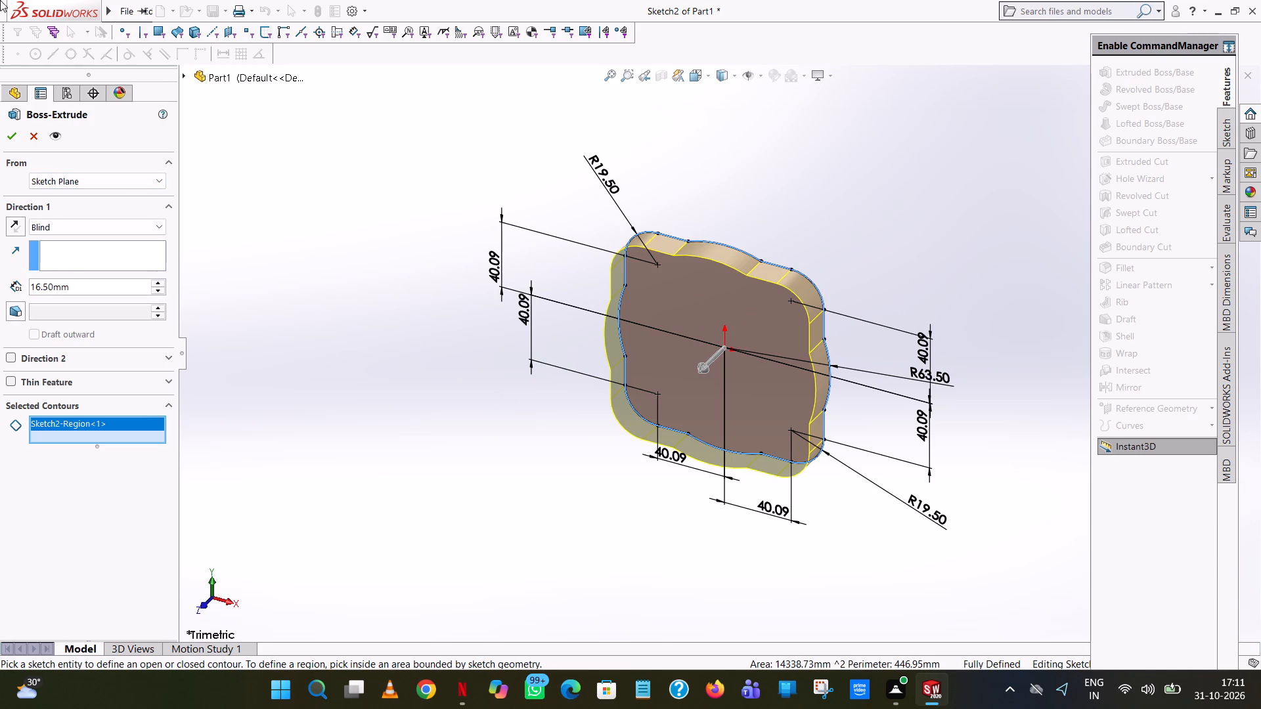
left_click(10, 133)
left_click(829, 236)
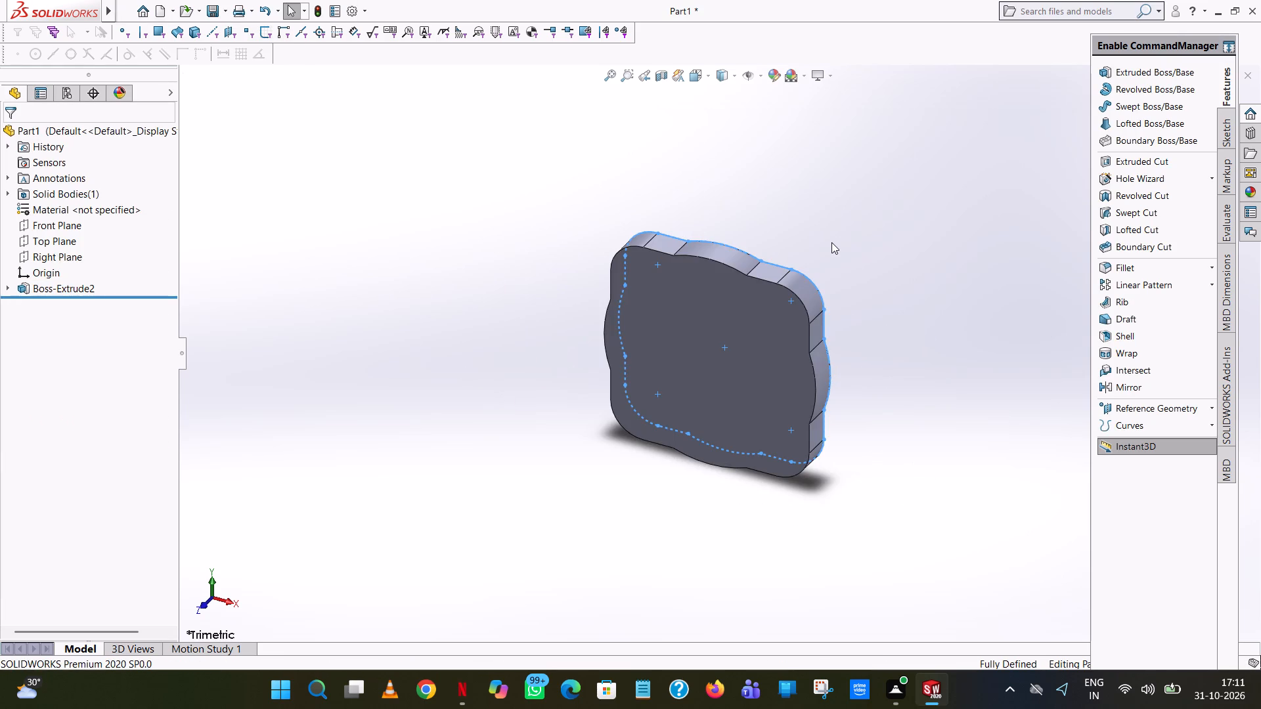
Start an Extruded Cut sketch on the plate's large front face, oriented normal to the sketch.
scroll(833, 244, "up", 1)
middle_click_drag(833, 244, 877, 183)
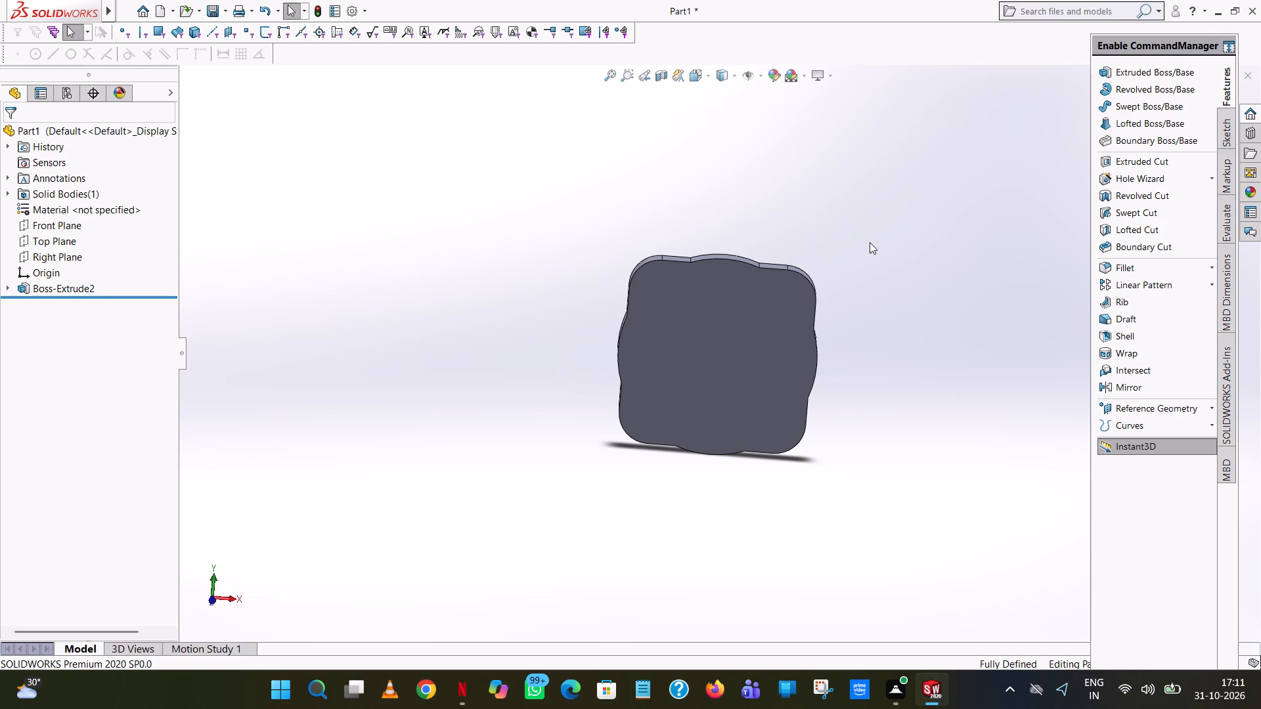
left_click(1127, 164)
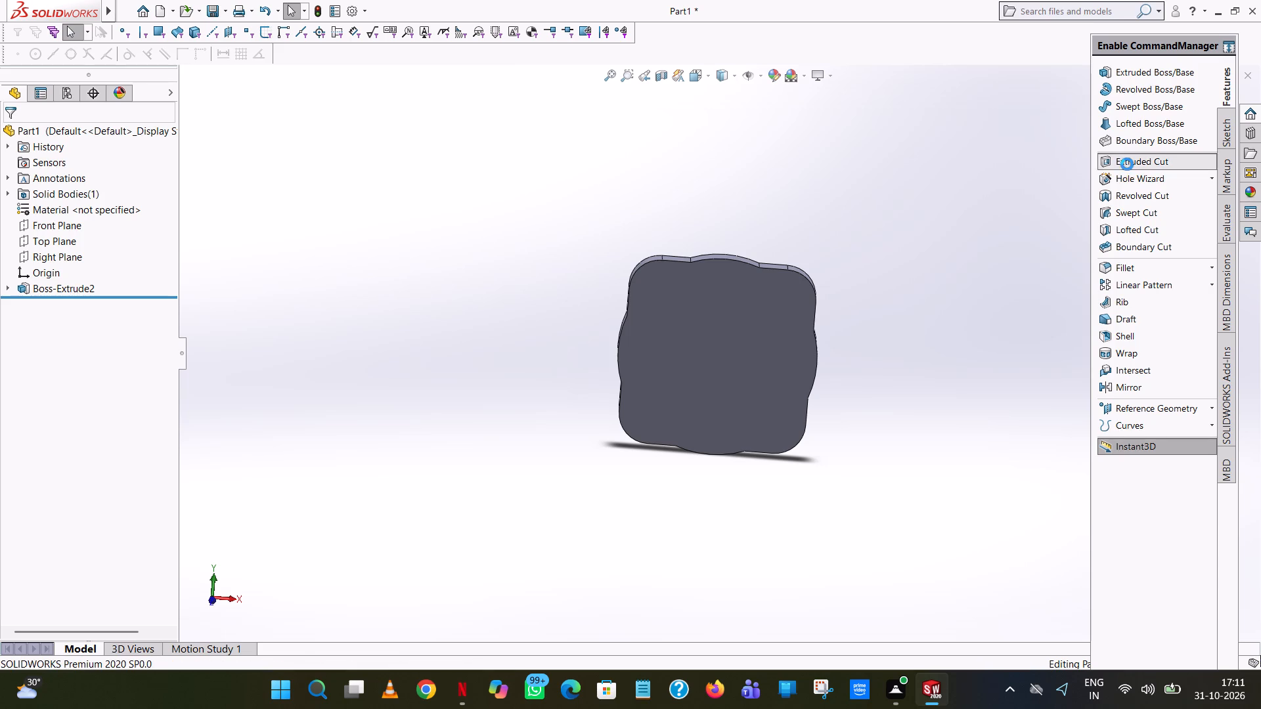
left_click(671, 372)
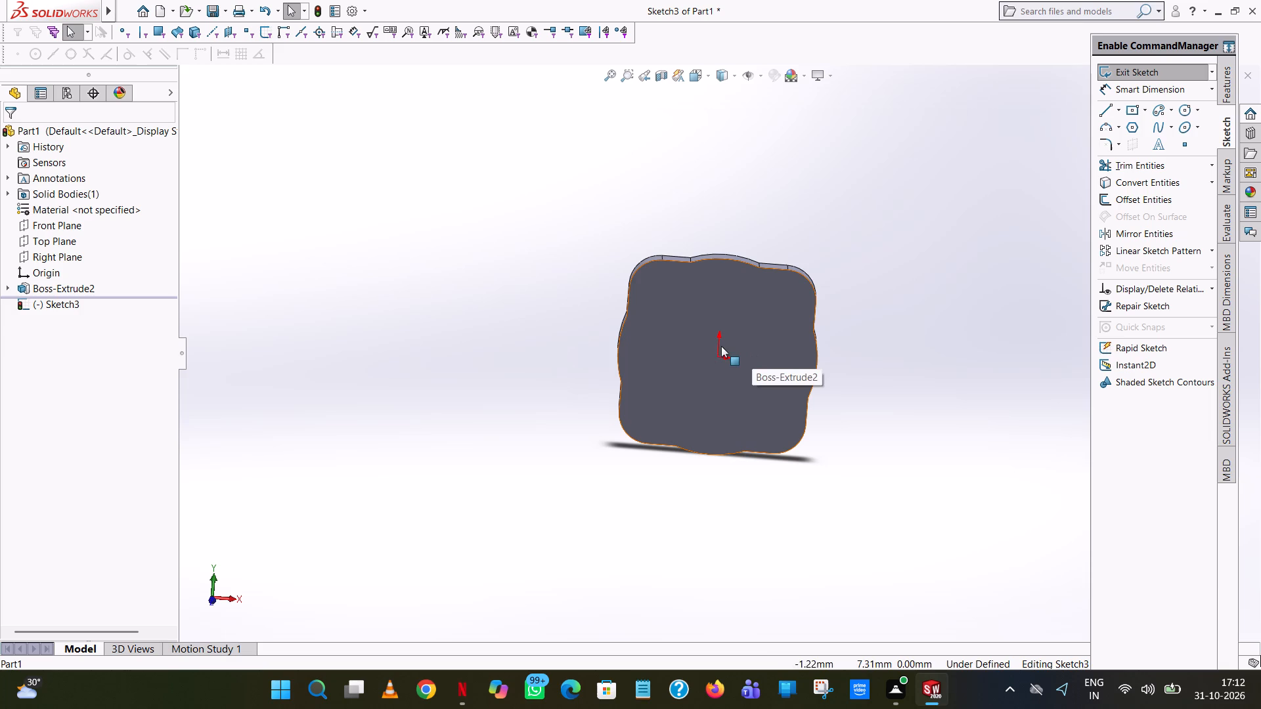
left_click(710, 77)
left_click(769, 151)
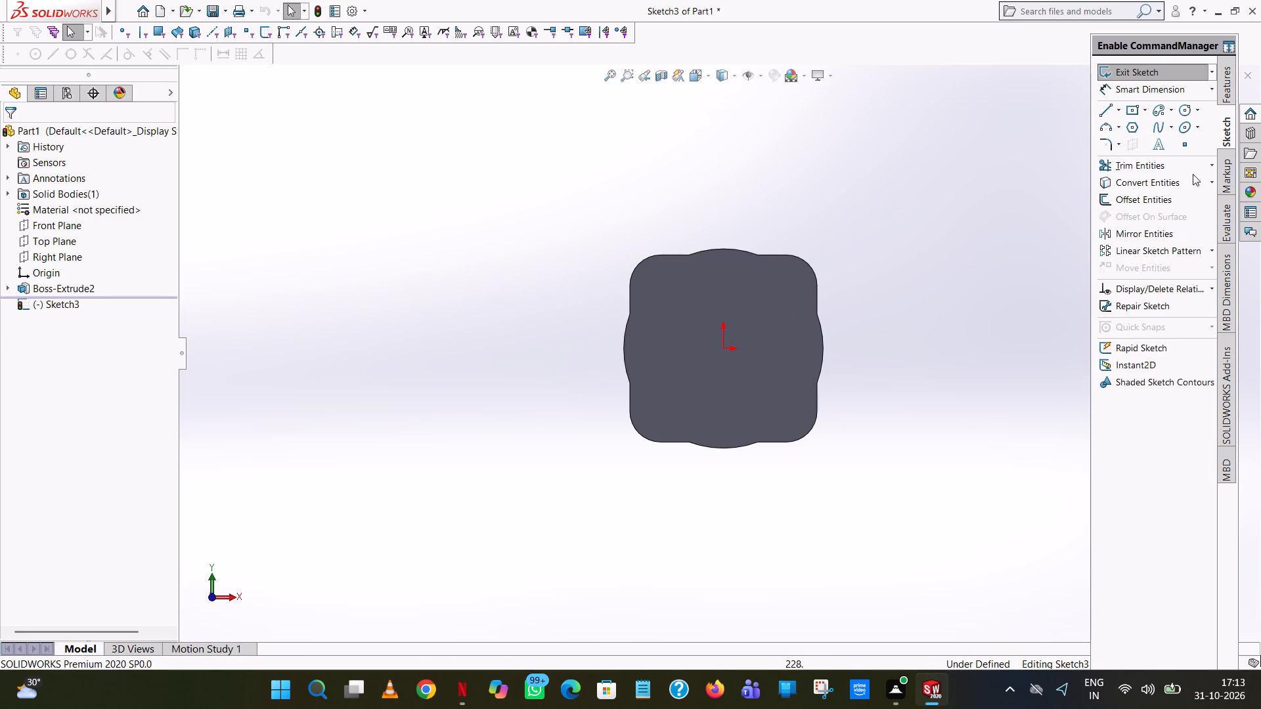
Sketch a circle centred on the origin with a radius of 25.4 mm, half of 50.8.
left_click(1179, 110)
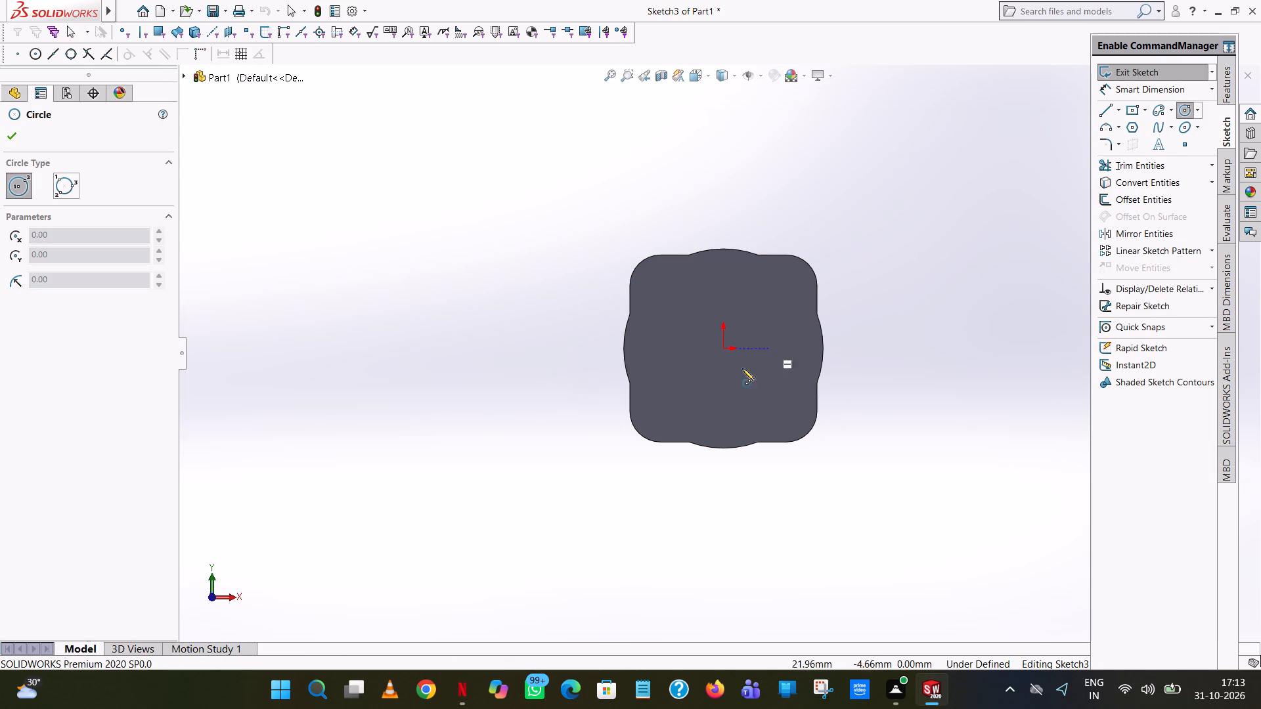
scroll(736, 372, "down", 7)
left_click(682, 270)
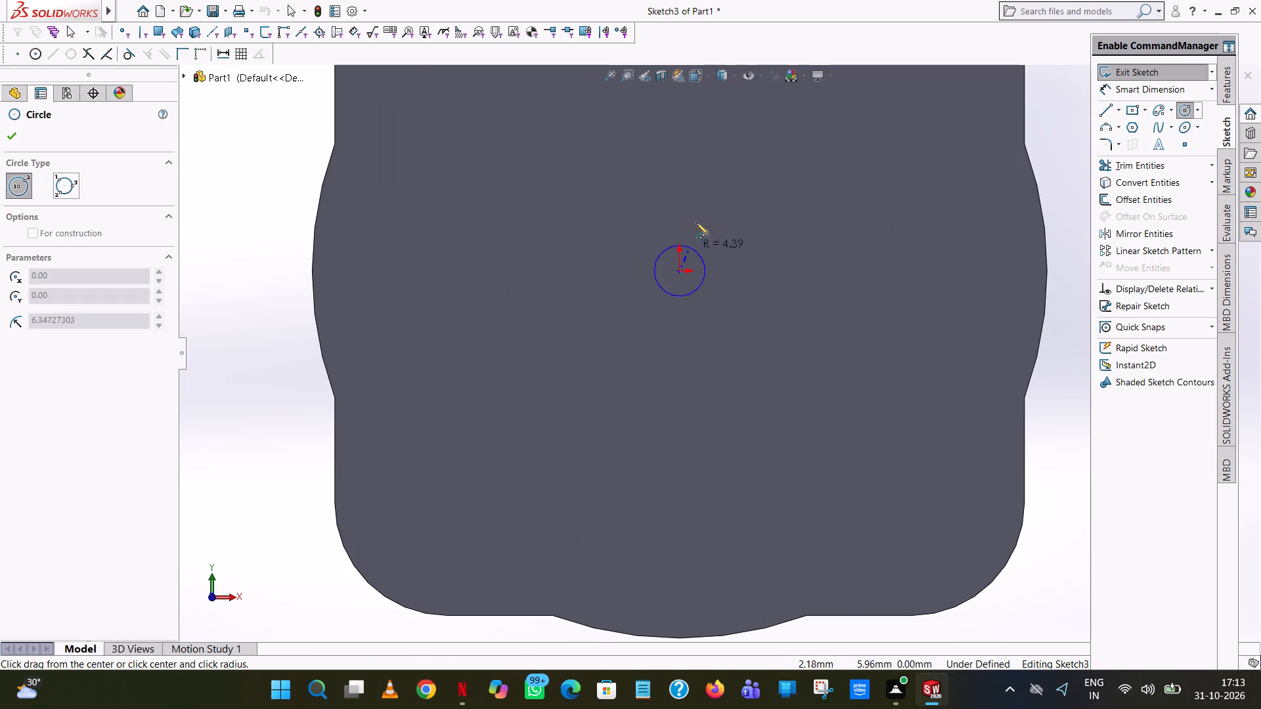
left_click(701, 187)
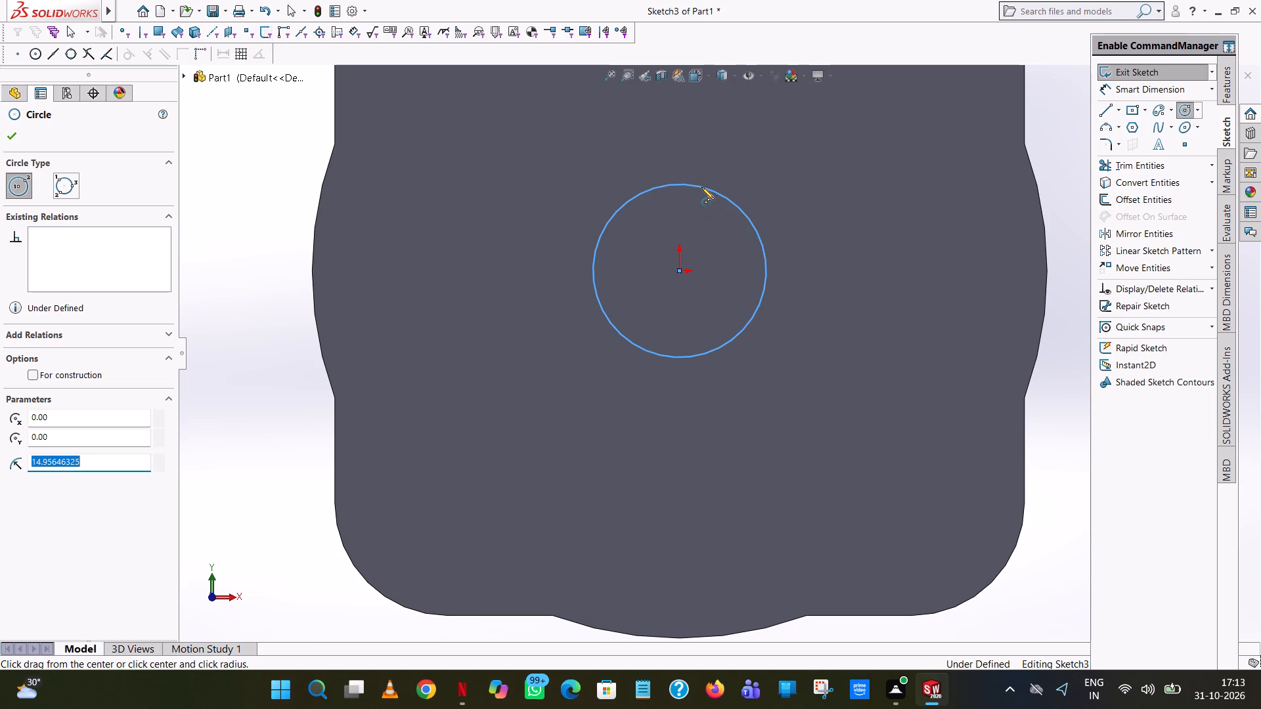
type("50.8")
key("Return")
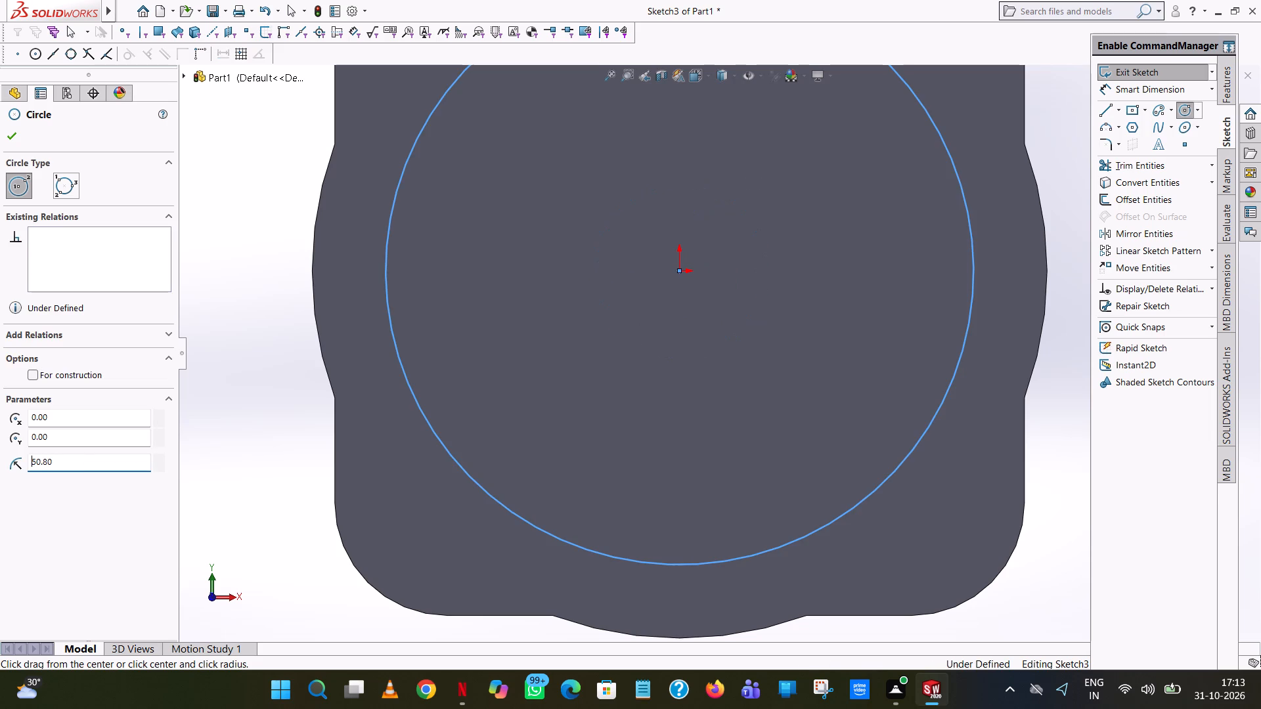
left_click(59, 469)
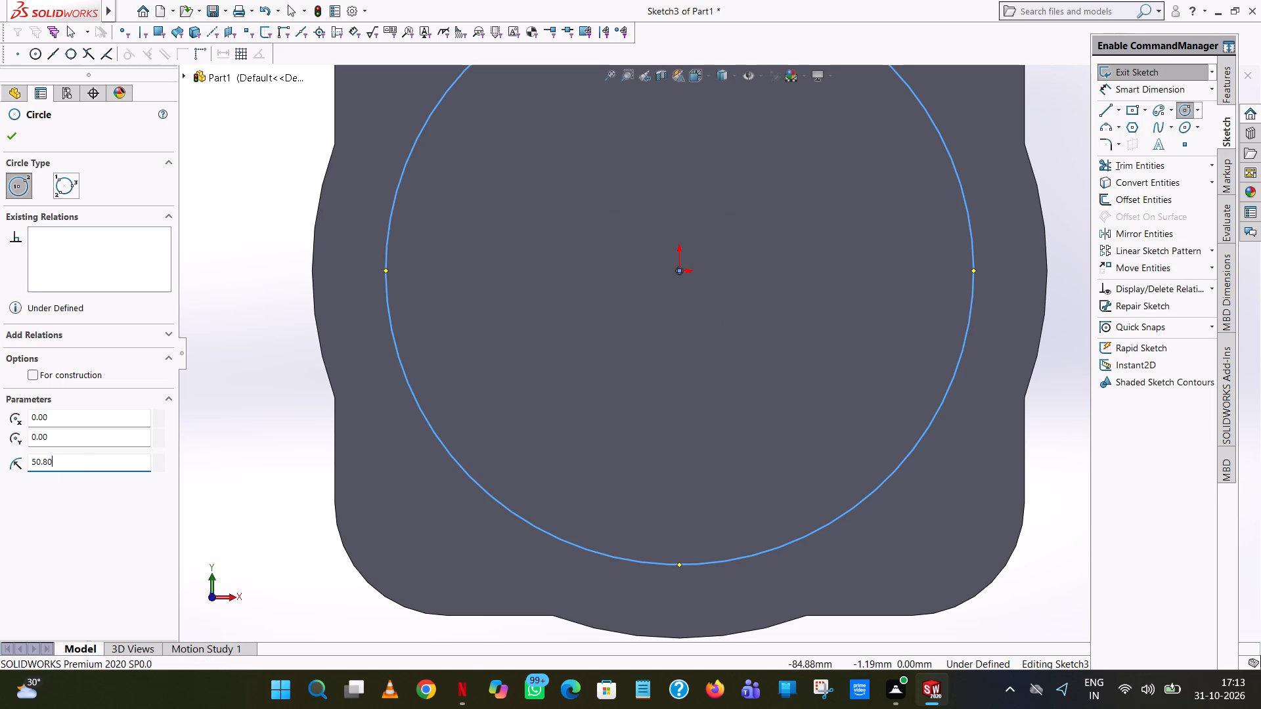
type("/2")
key("Return")
left_click(5, 135)
left_click(248, 212)
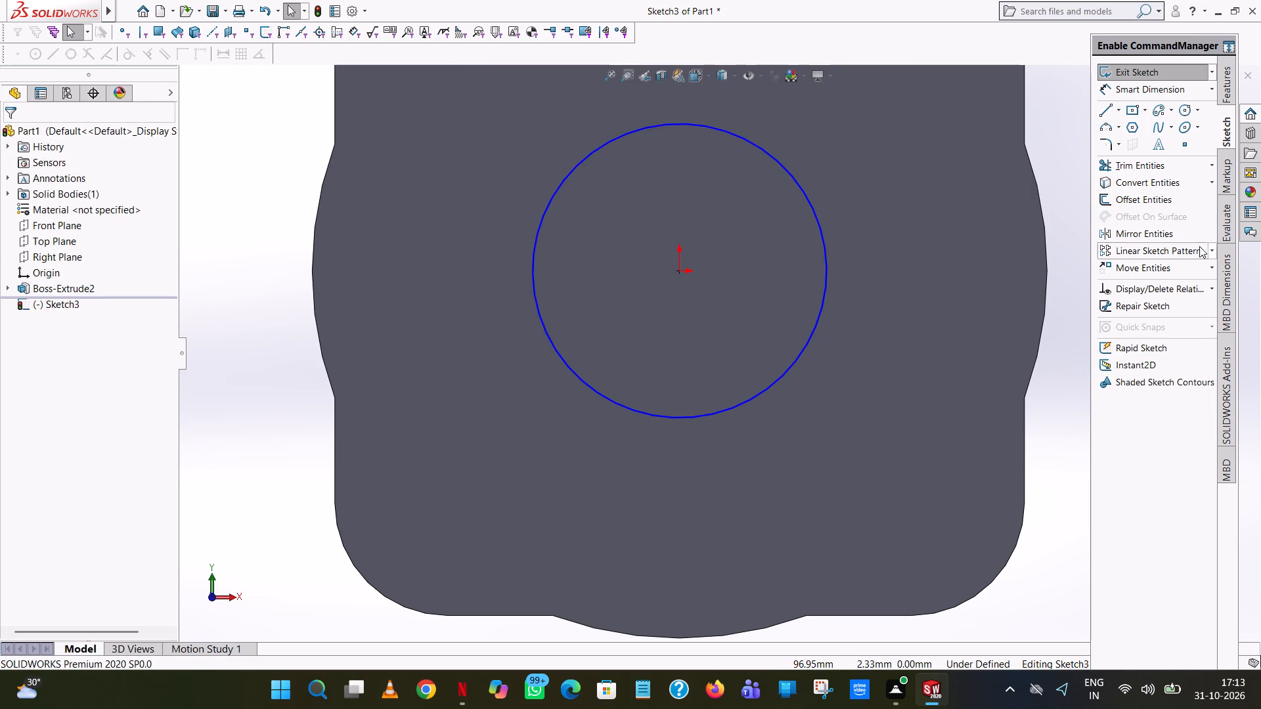
Offset the circle outward by 3.2 mm, with the offset dimension added.
left_click(1131, 198)
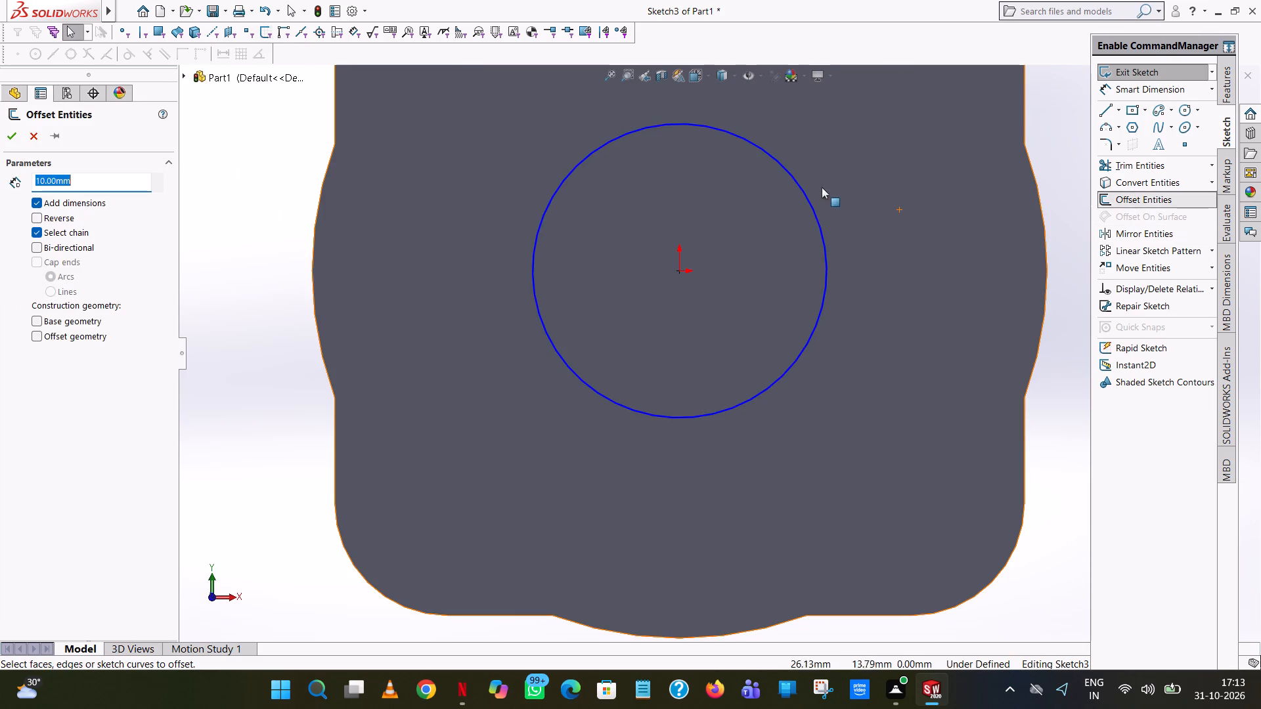
left_click(789, 172)
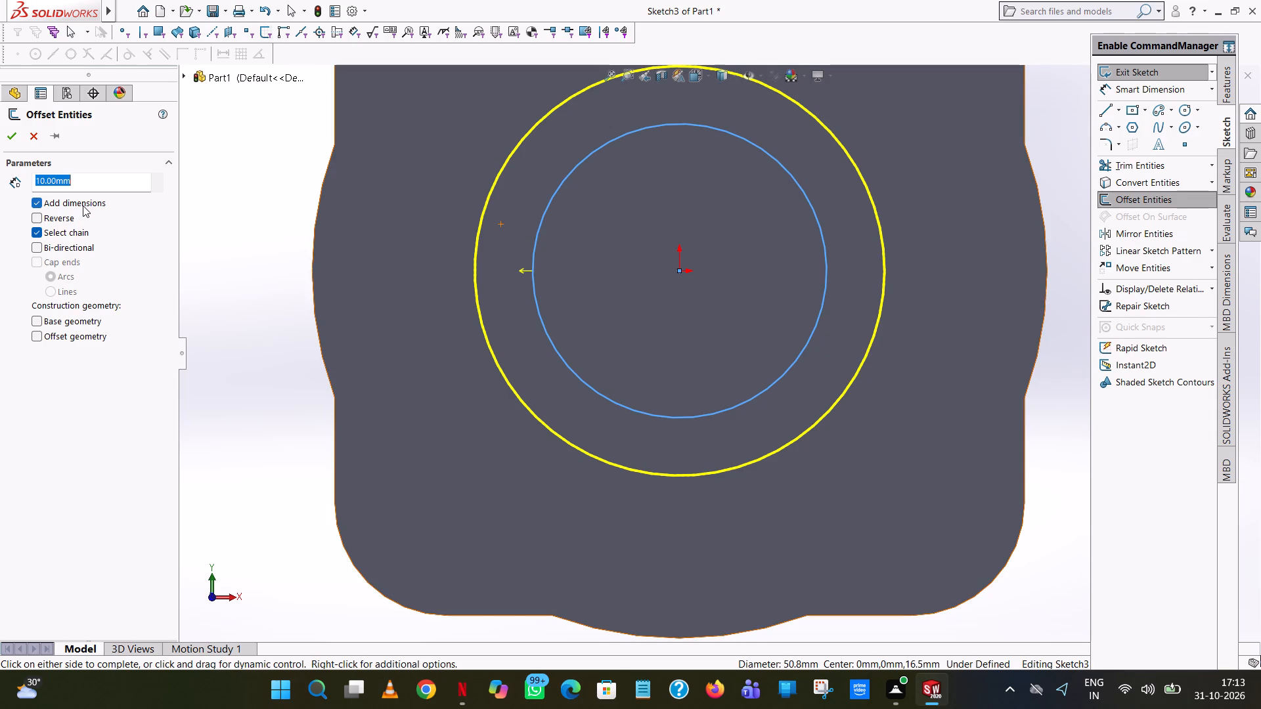
type("3.2")
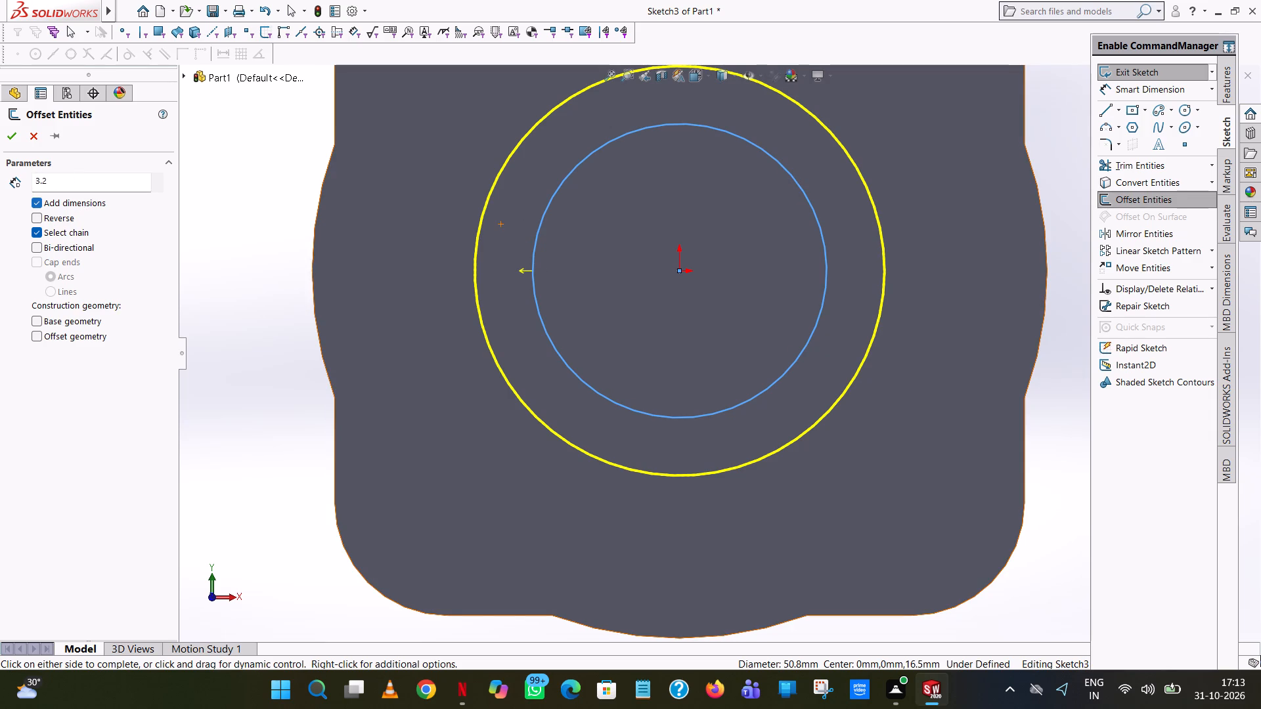
key("Return")
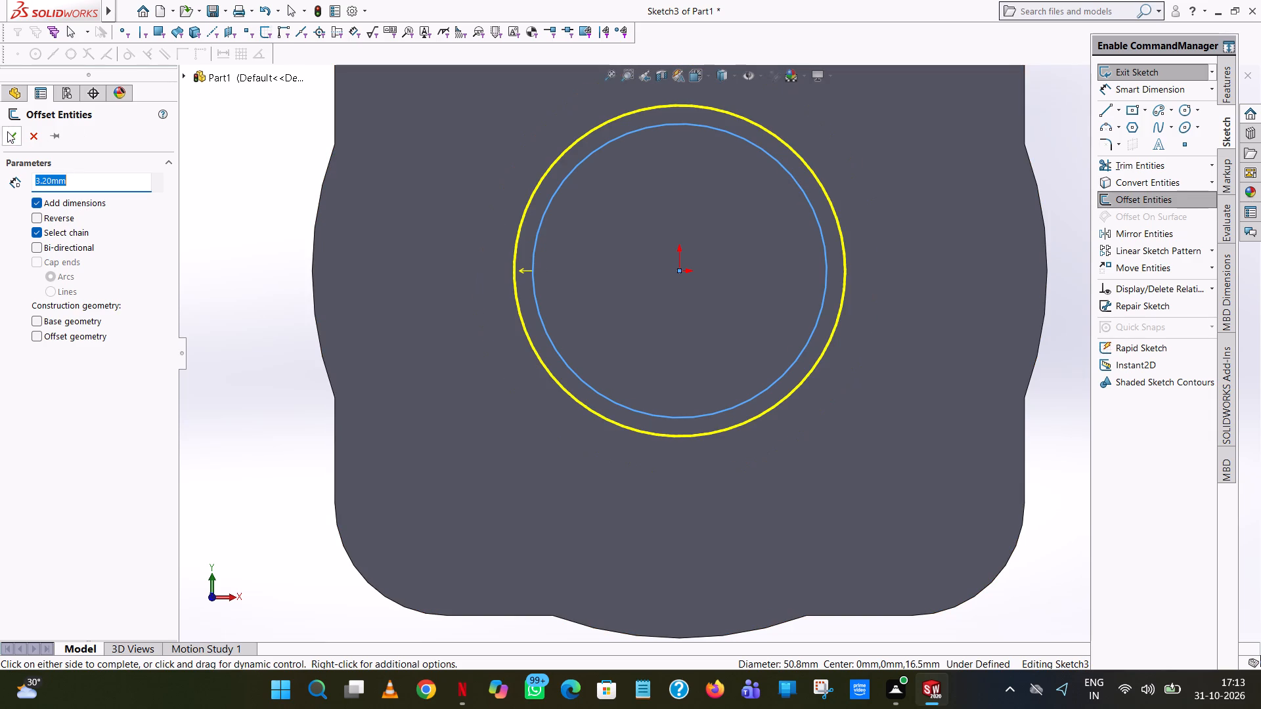
left_click(7, 131)
Trim away the inner 25.4 mm radius circle, keeping the offset circle.
left_click(1129, 169)
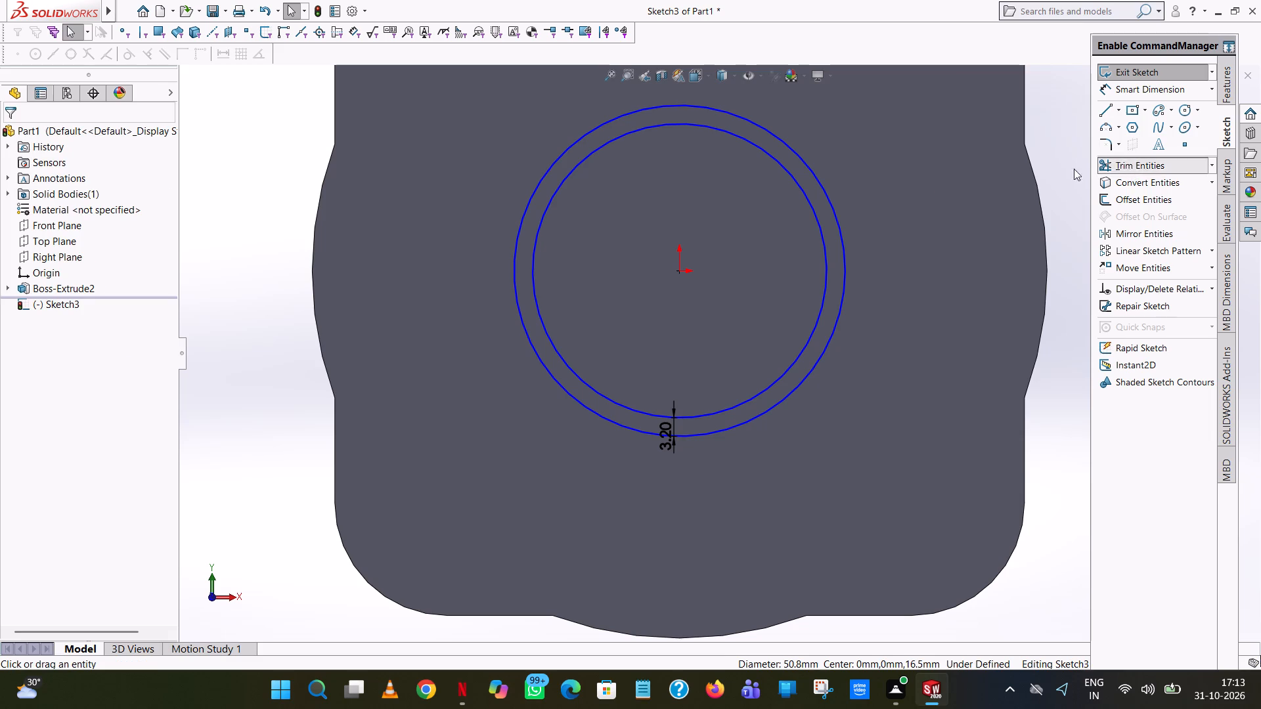
left_click(732, 135)
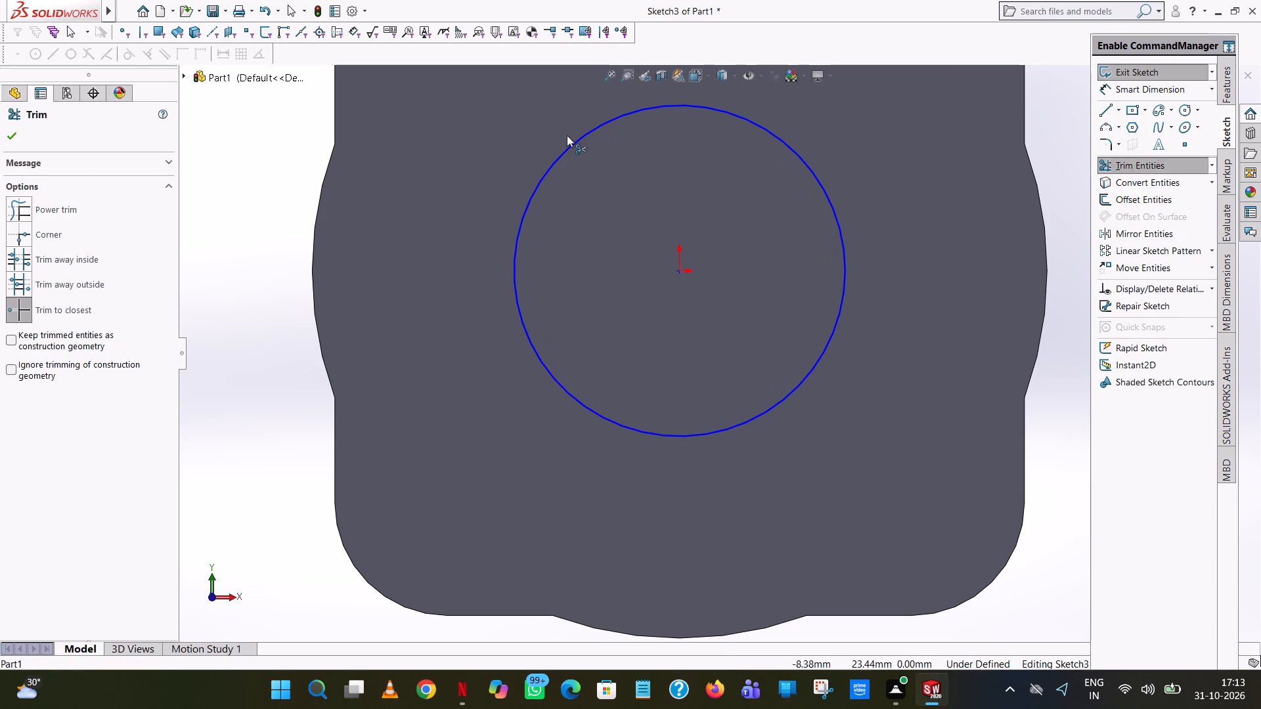
Dimension the horizontal distance from the circle's centre to the plate's right straight edge, accepting the existing value.
left_click(11, 136)
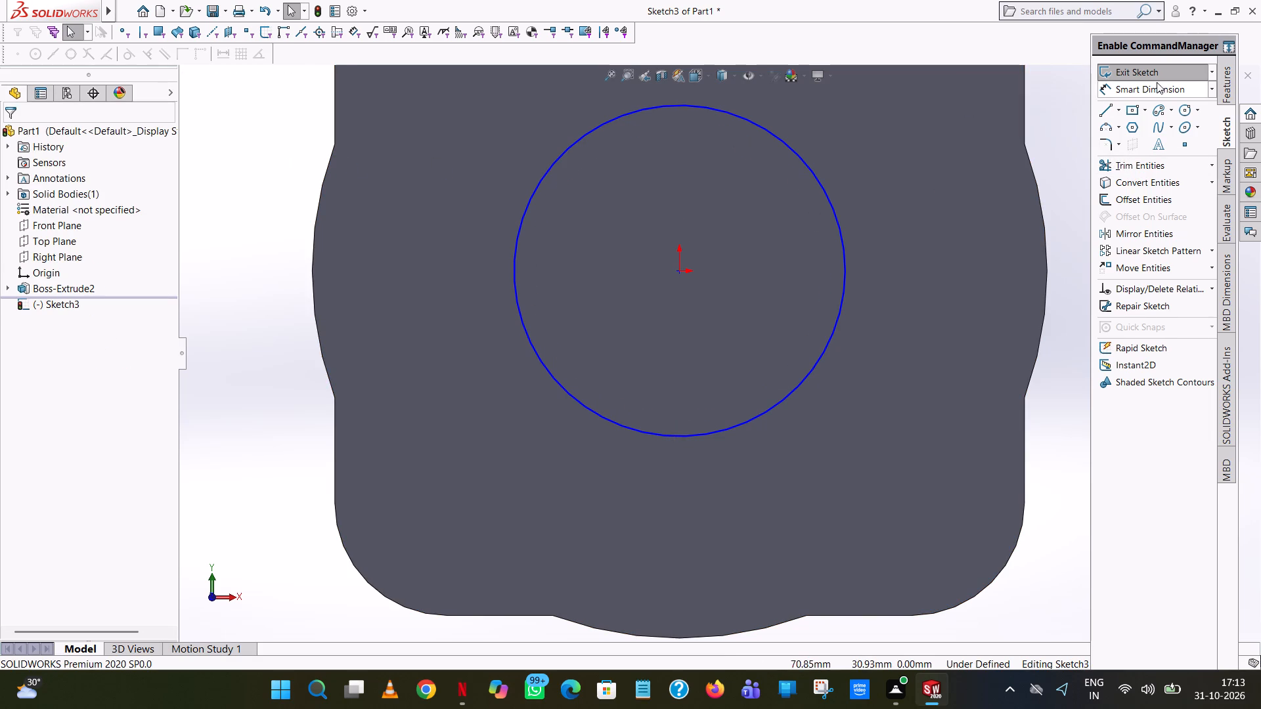
left_click(1158, 81)
left_click(845, 270)
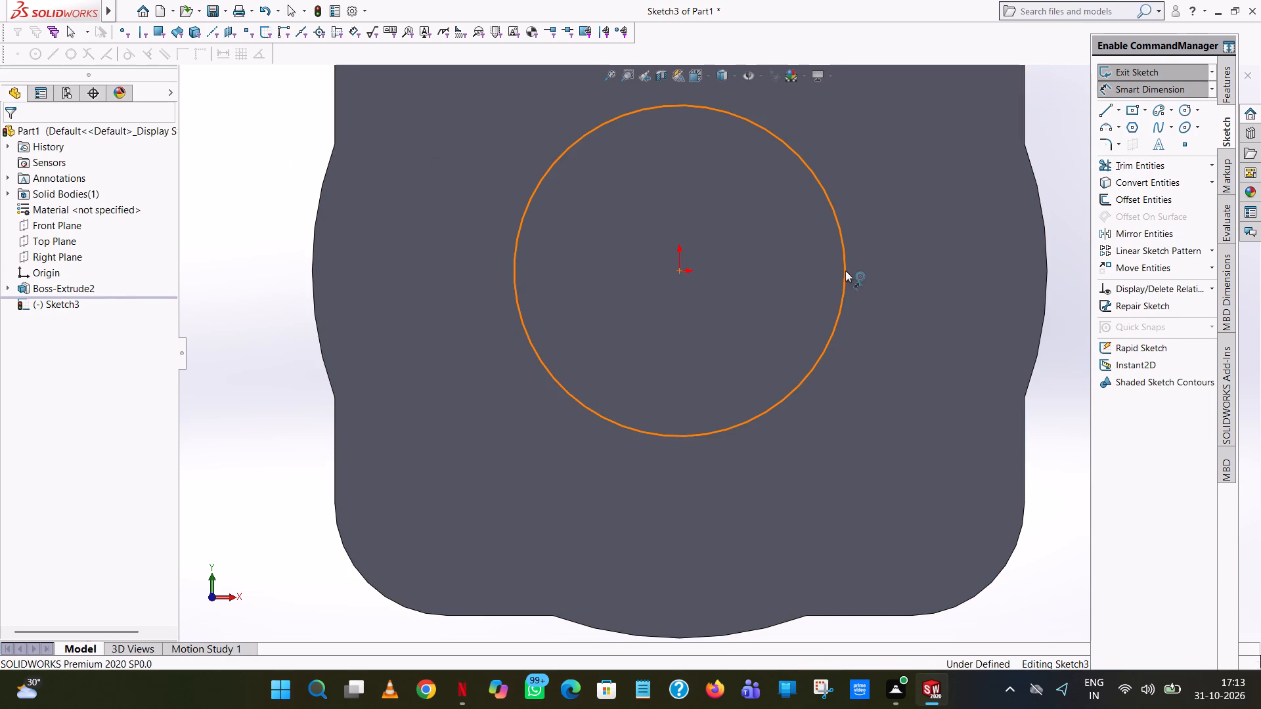
left_click(1026, 494)
left_click(875, 490)
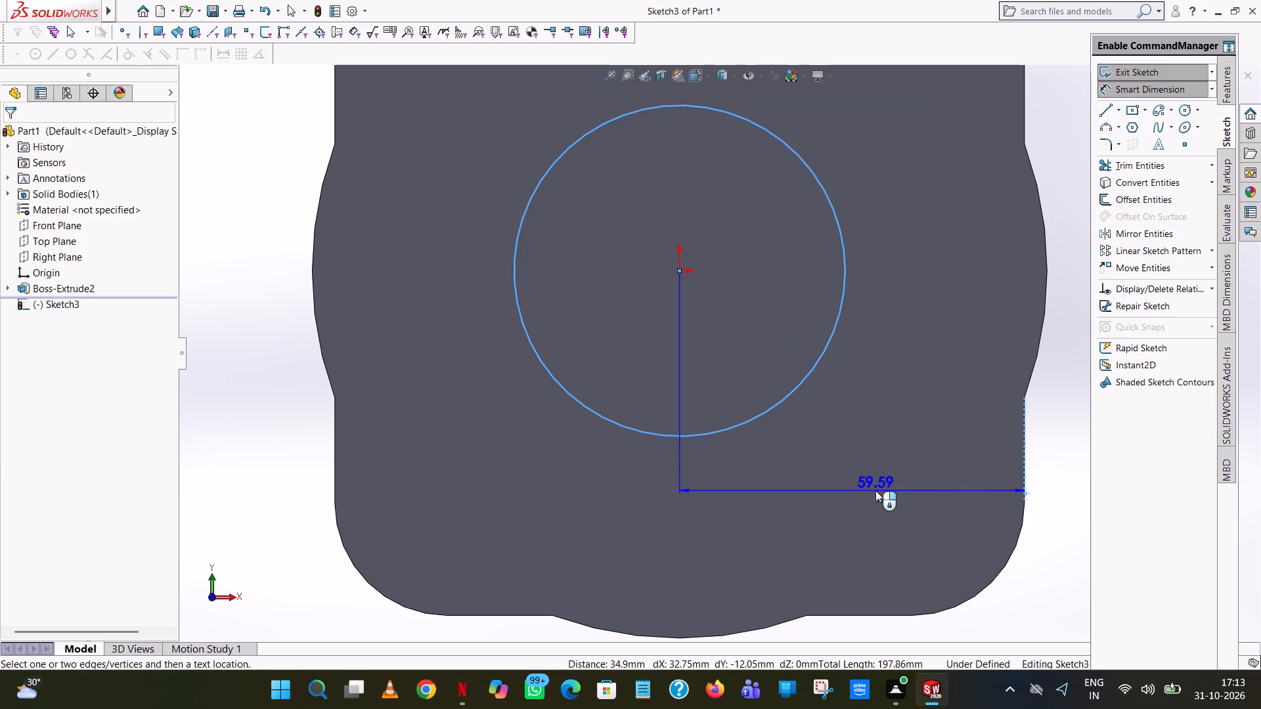
left_click(822, 467)
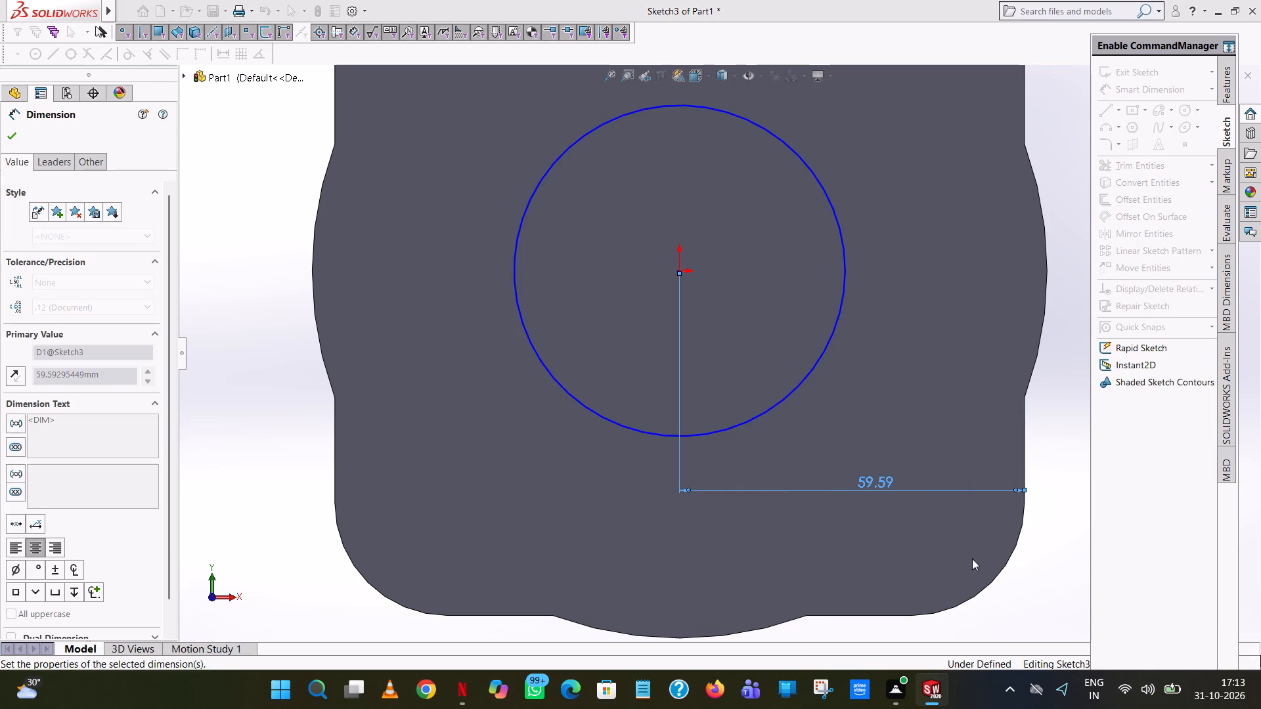
left_click(1052, 565)
Add a diameter dimension to the circle, placed outside the plate's lower left side, accepting the existing value.
left_click(570, 395)
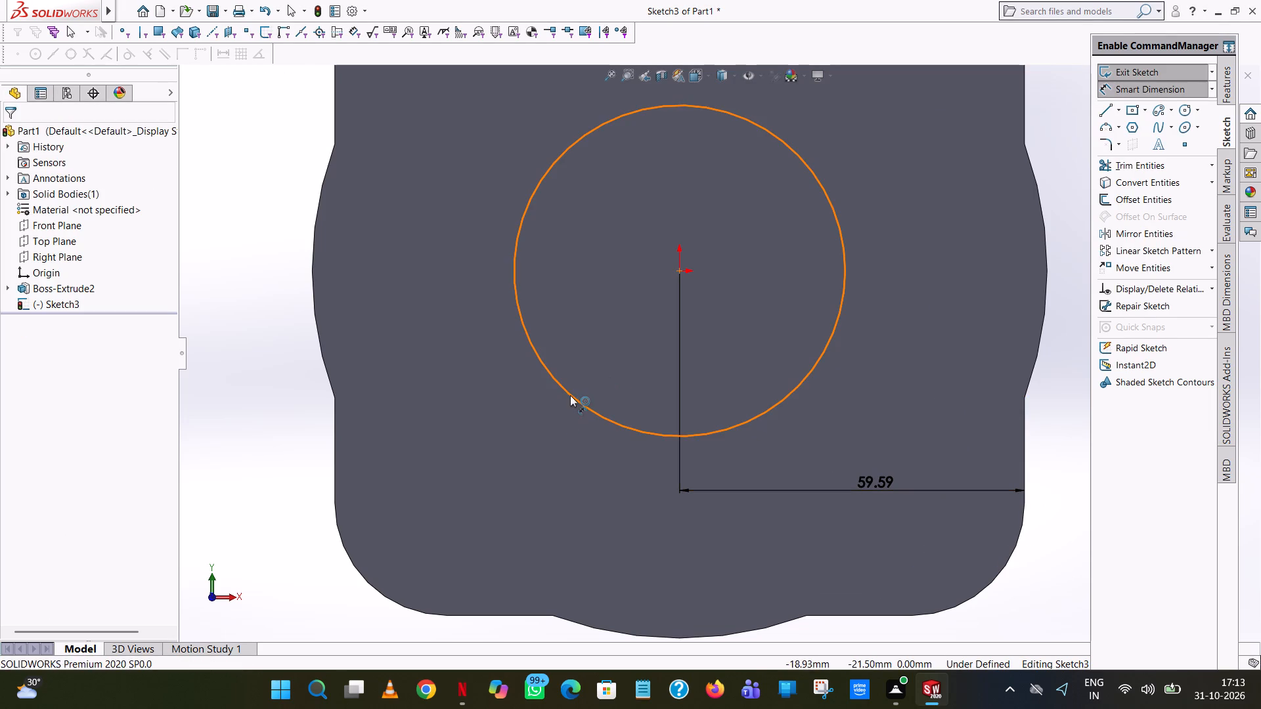
left_click(242, 480)
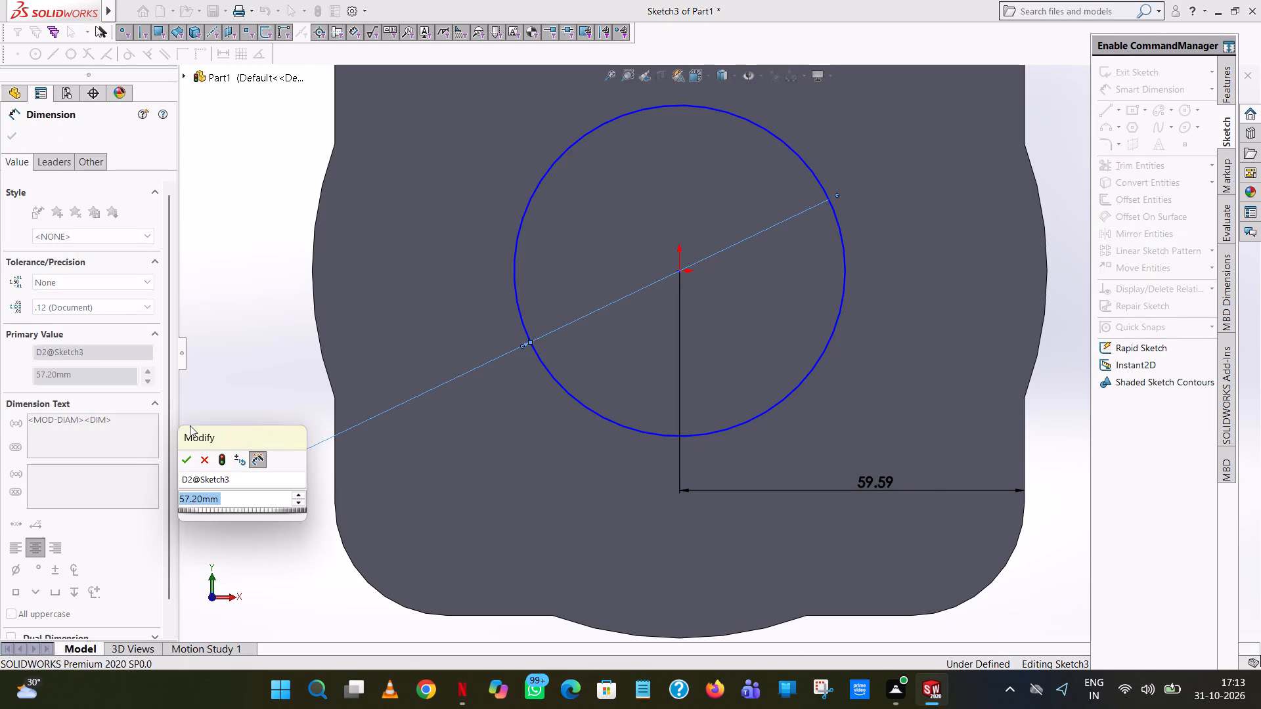
left_click(188, 459)
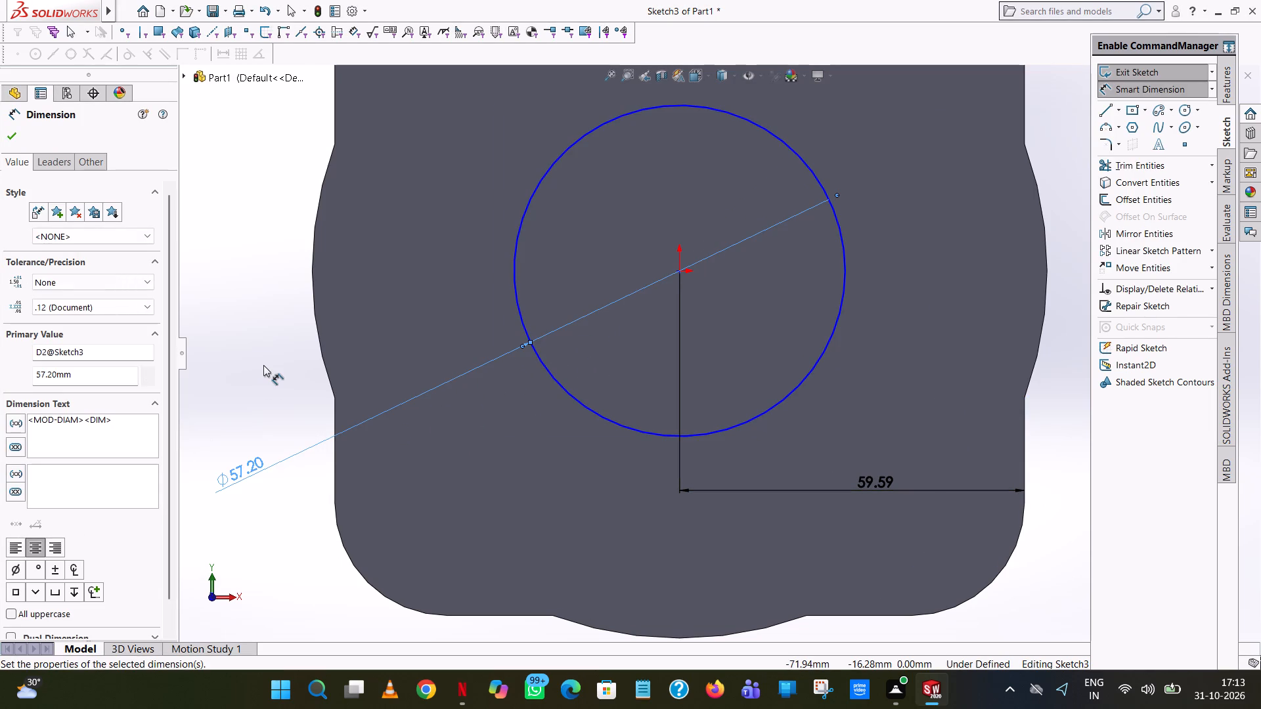
left_click(266, 364)
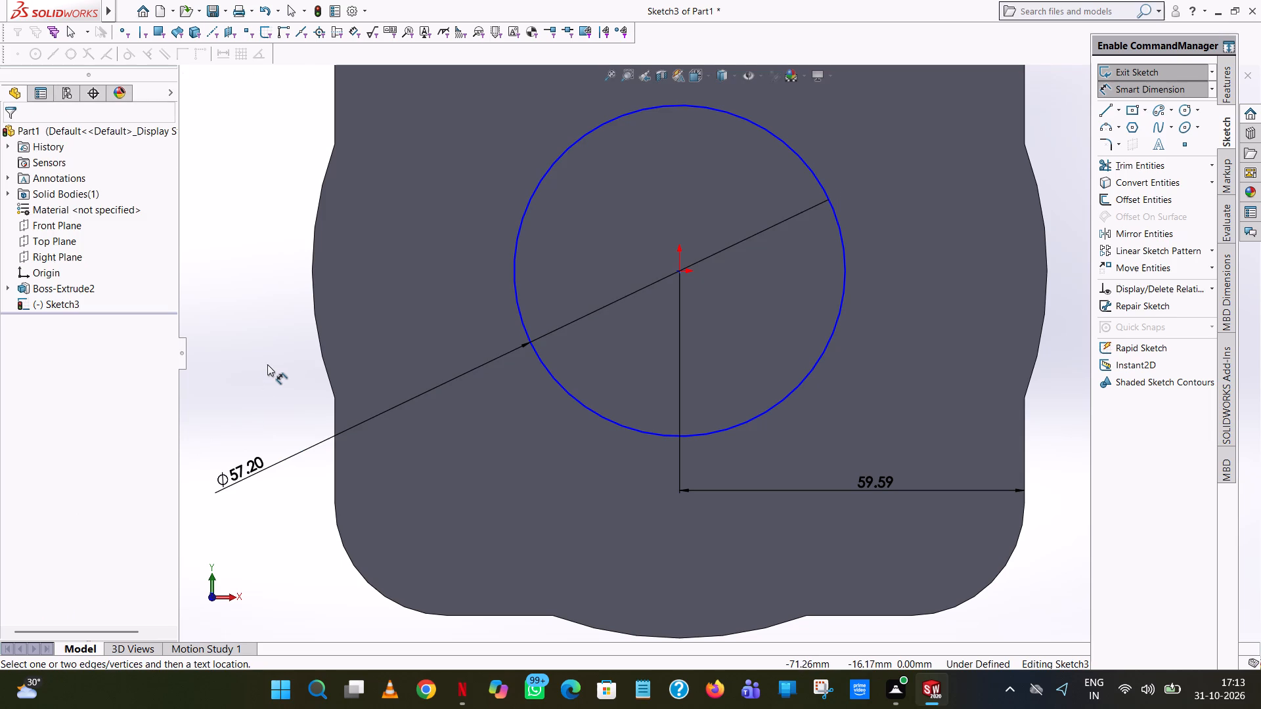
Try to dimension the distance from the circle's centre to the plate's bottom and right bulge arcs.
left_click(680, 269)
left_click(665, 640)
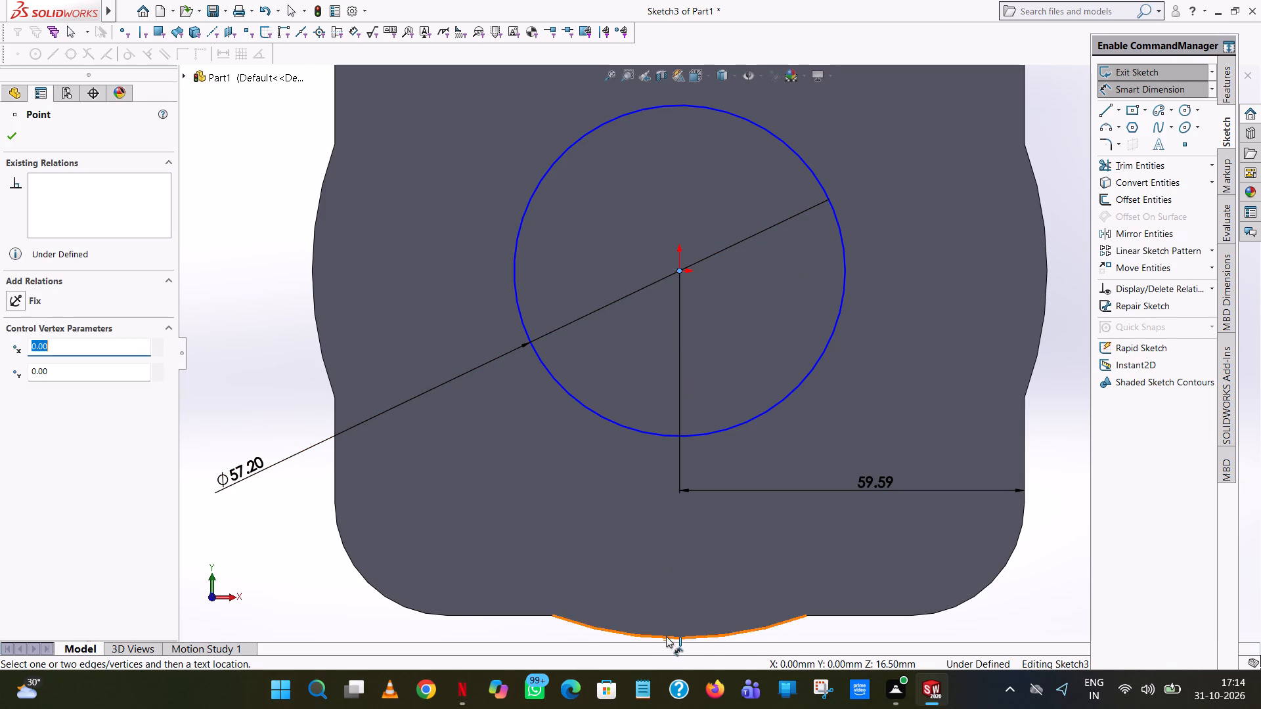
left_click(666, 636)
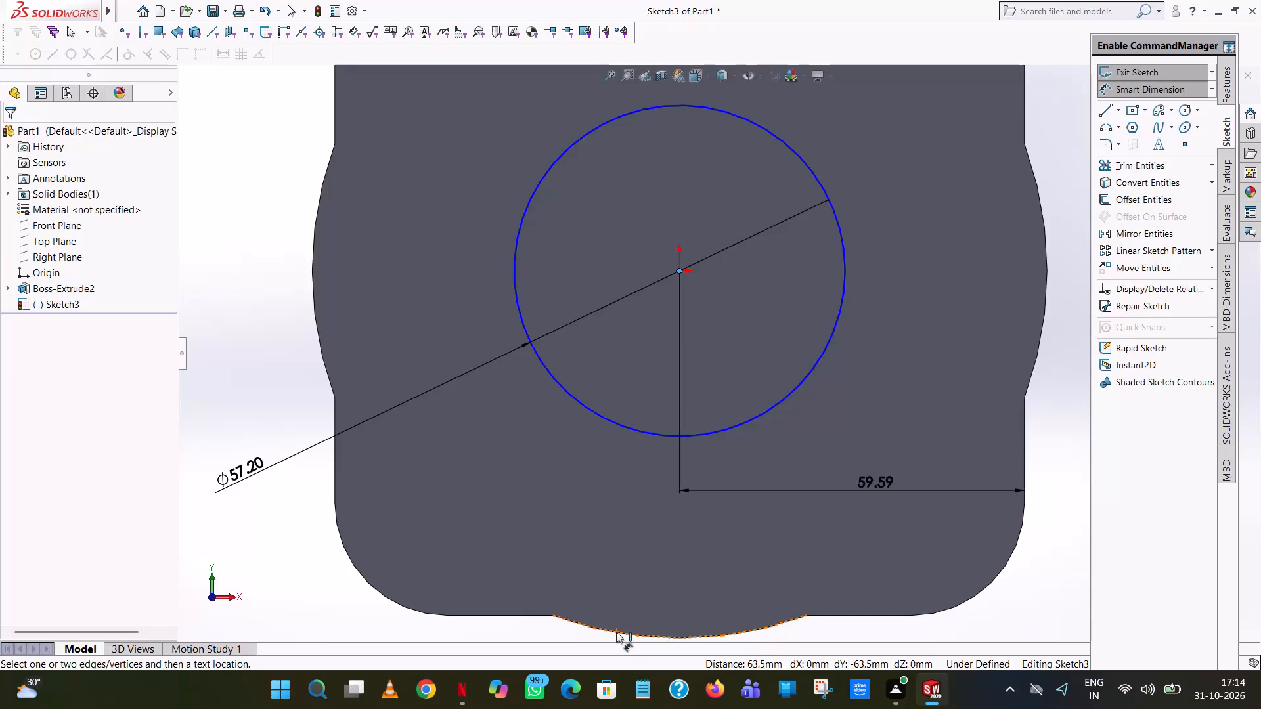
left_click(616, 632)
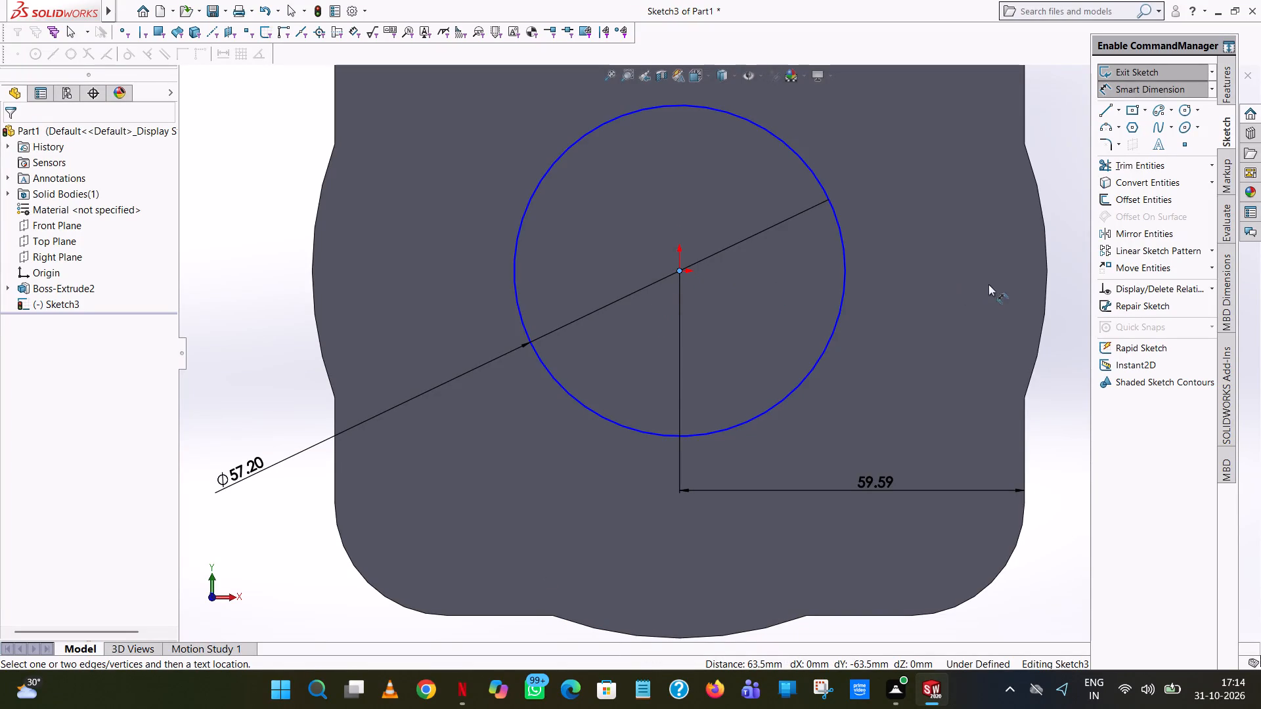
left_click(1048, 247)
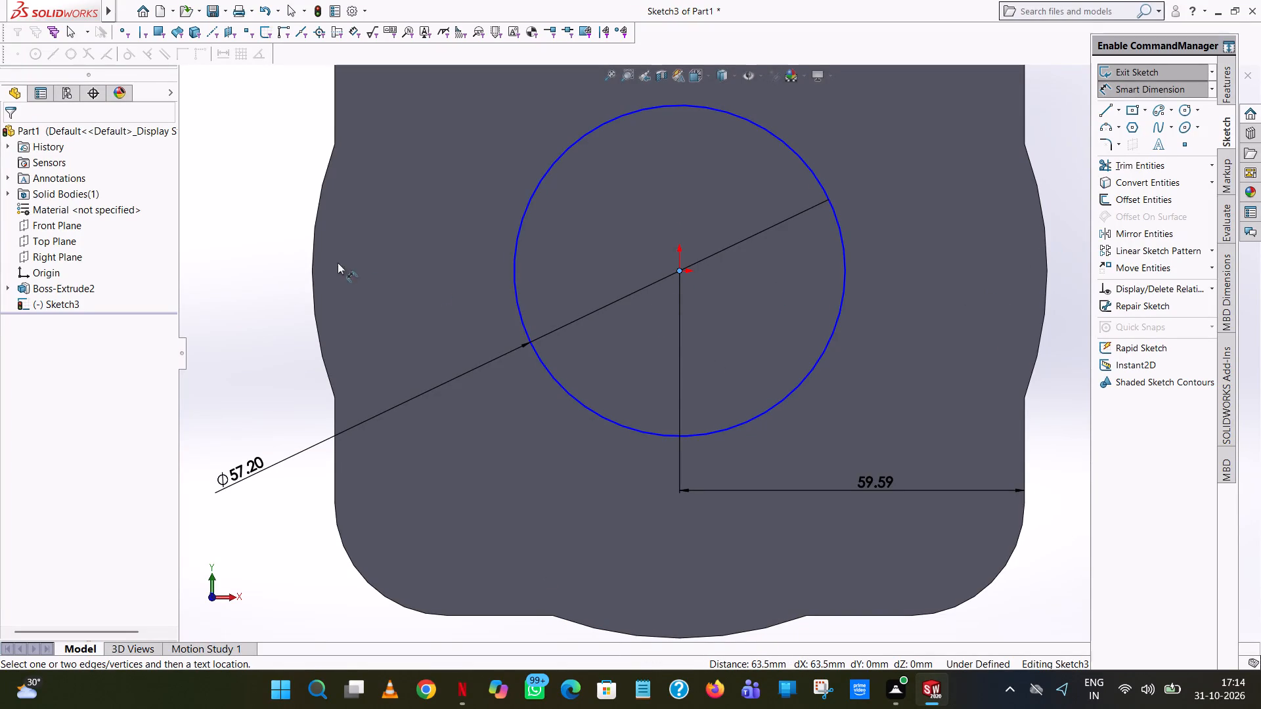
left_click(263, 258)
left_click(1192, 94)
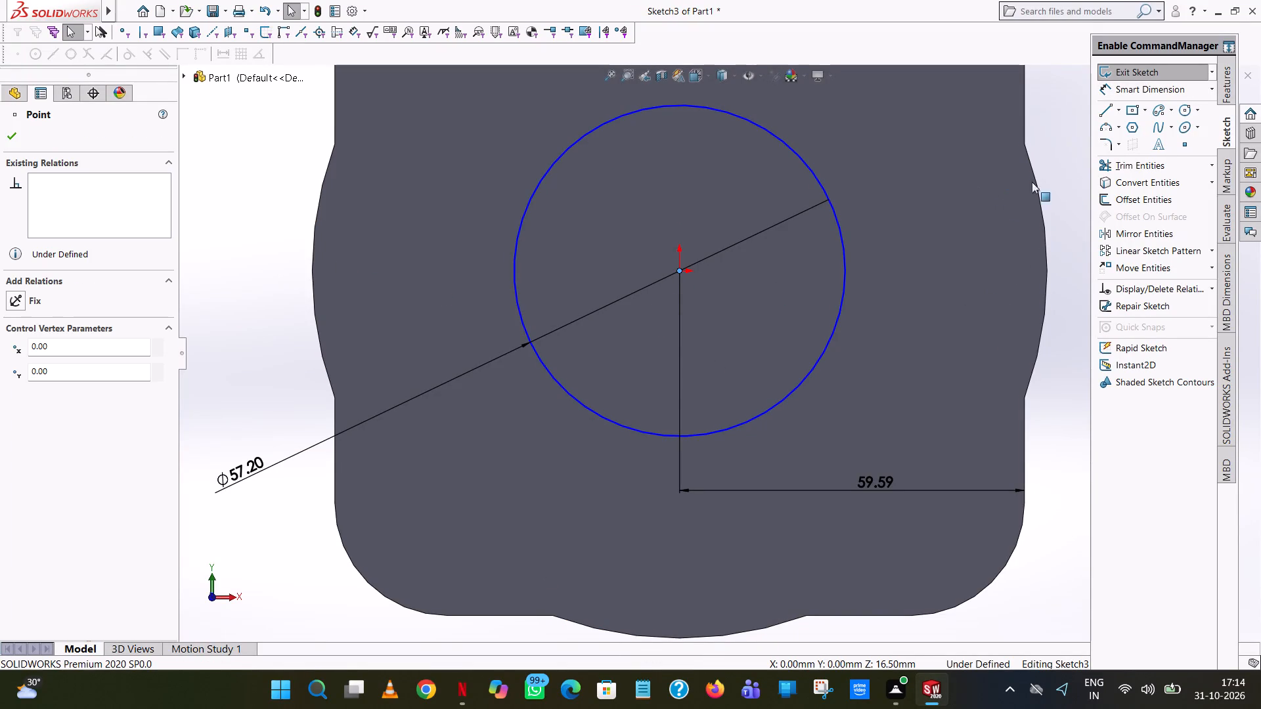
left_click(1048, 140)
Dimension the vertical distance from the circle's centre to the lower-left corner arc's centre, accepting the existing value.
left_click(1120, 89)
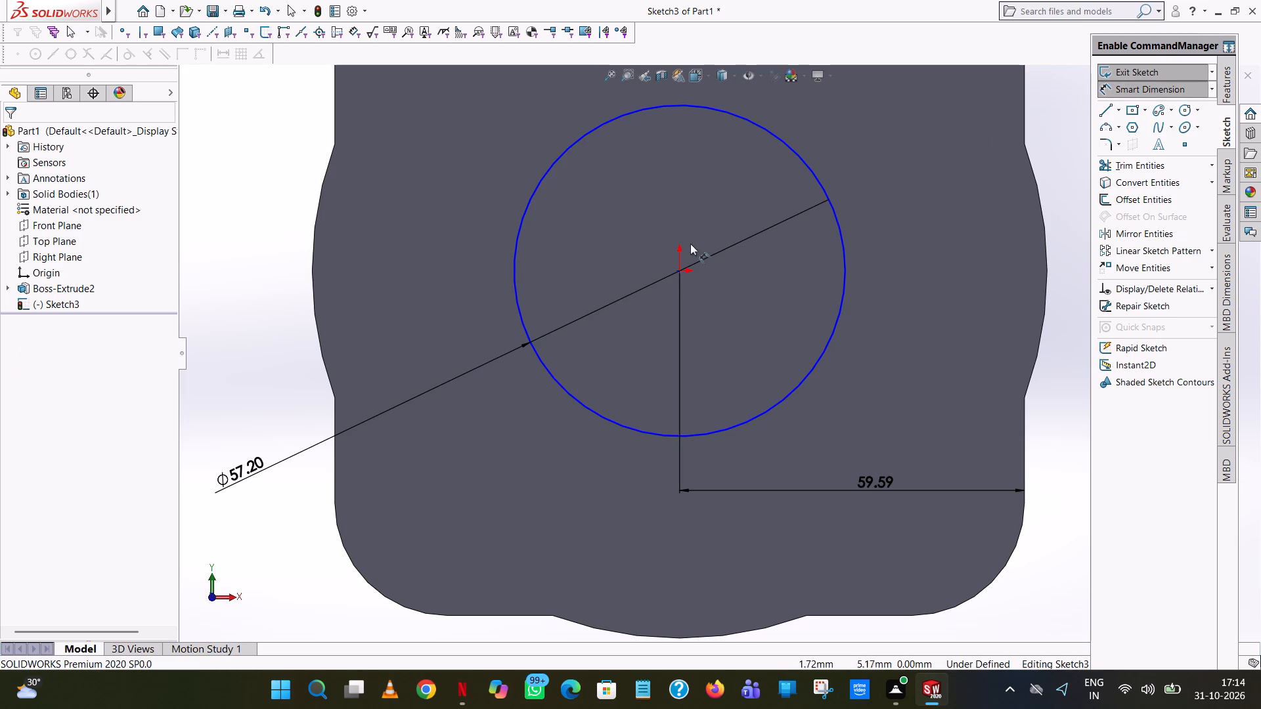
left_click(679, 271)
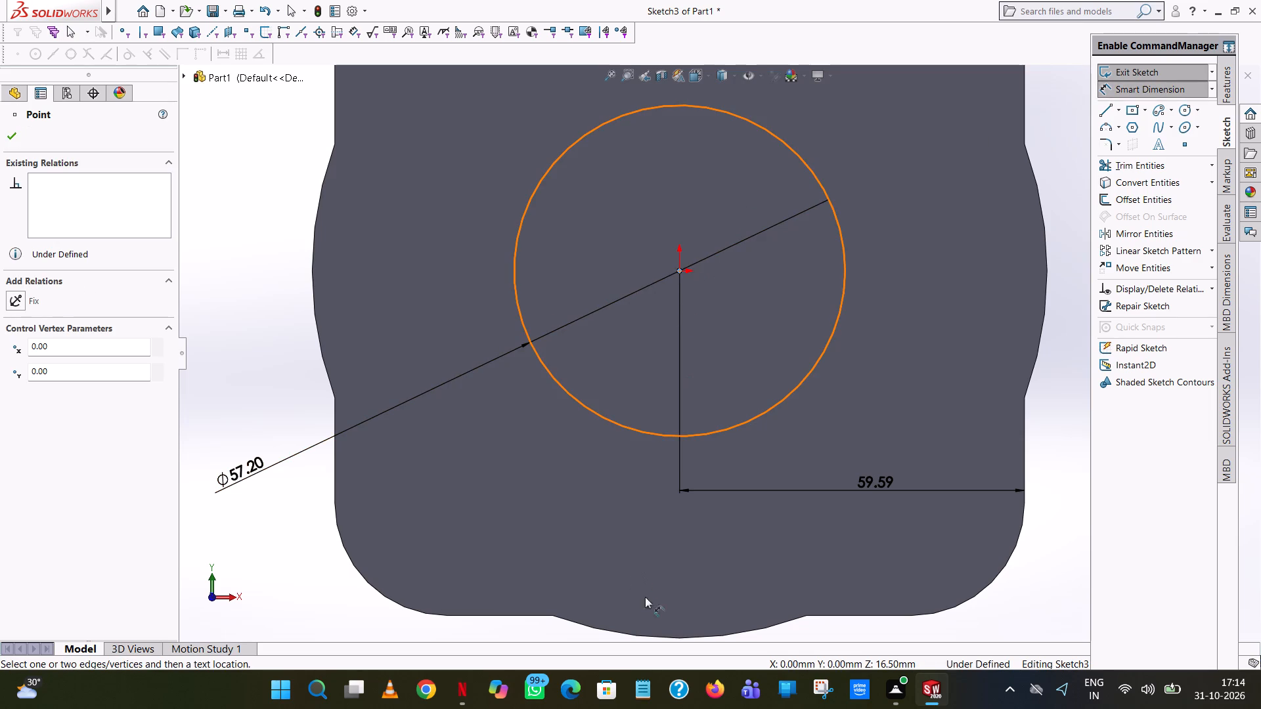
left_click(655, 635)
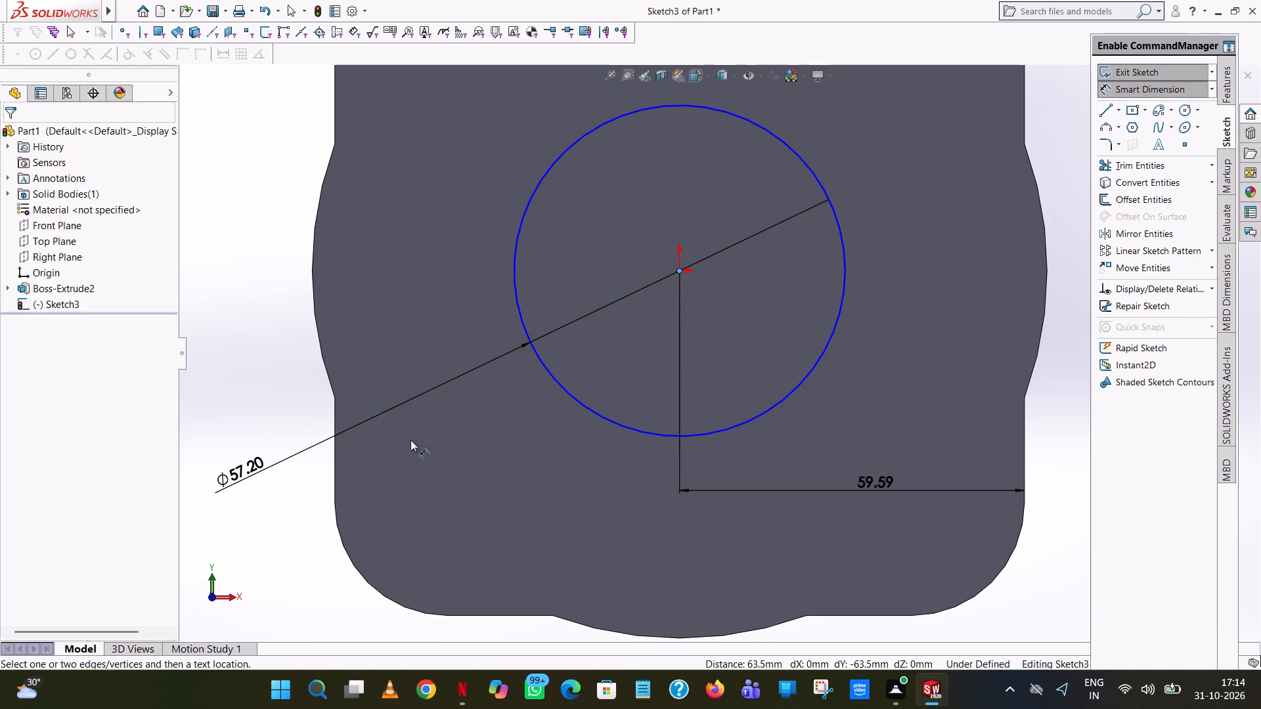
left_click(338, 526)
left_click(216, 459)
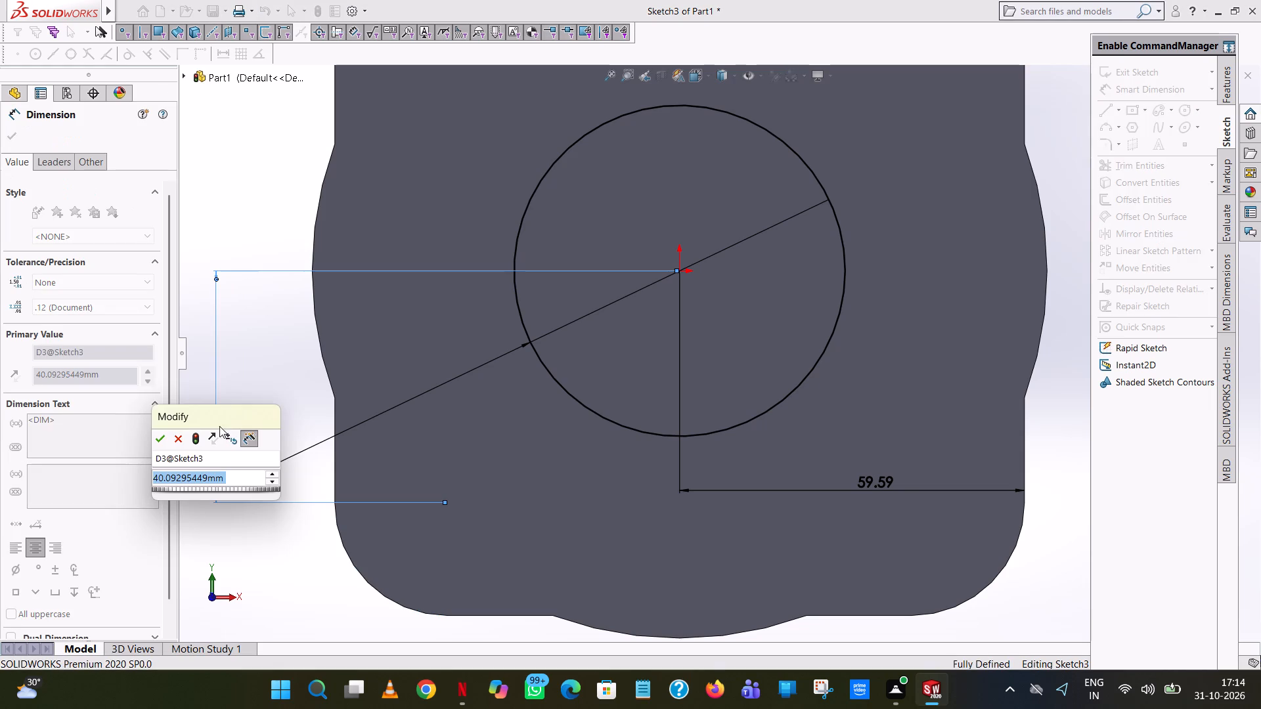
left_click(166, 436)
left_click(282, 205)
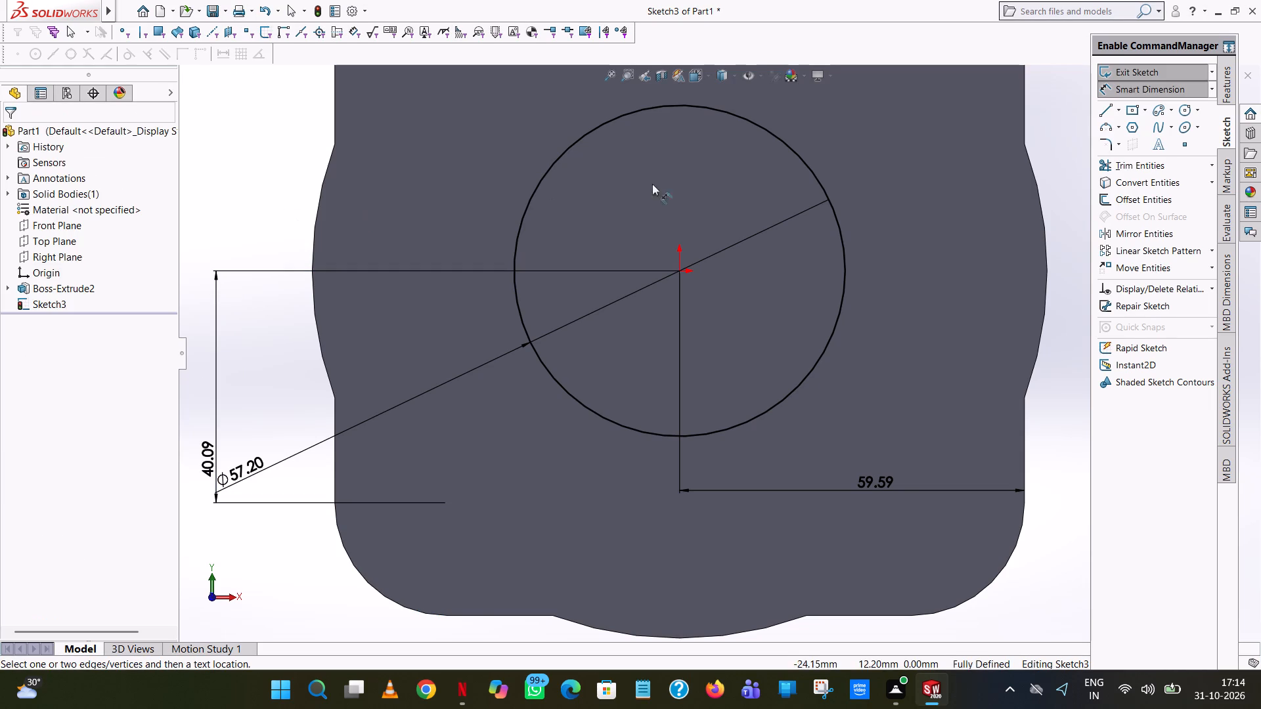
Cut-extrude the dimensioned circle from the sketch plane through the plate with a blind depth of 43.50 mm.
left_click(1224, 93)
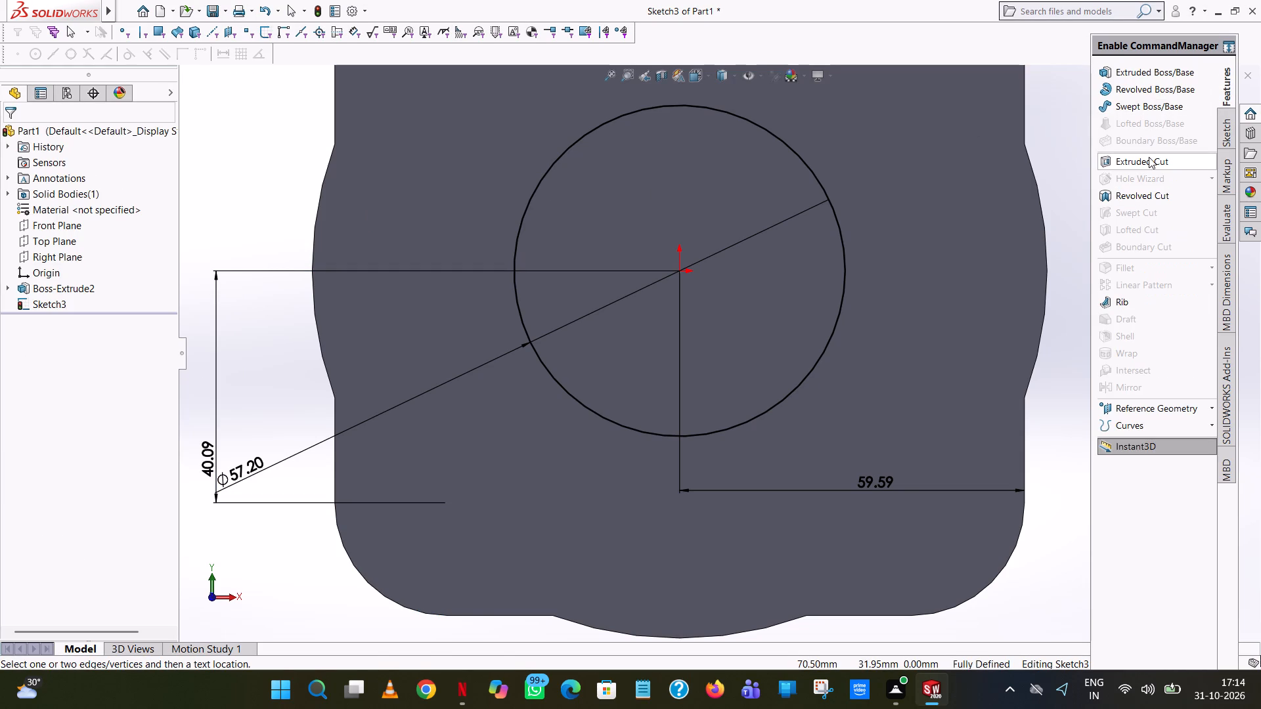
left_click(1149, 157)
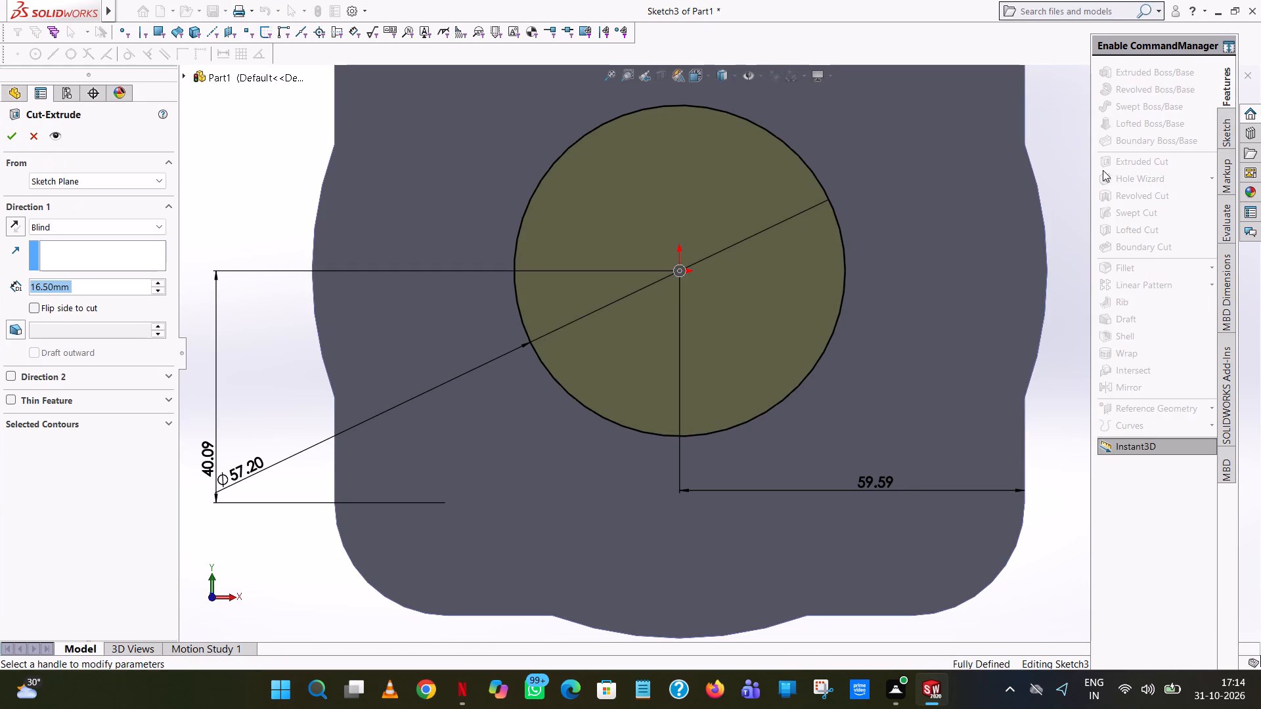
middle_click_drag(944, 202, 818, 195)
scroll(818, 194, "up", 4)
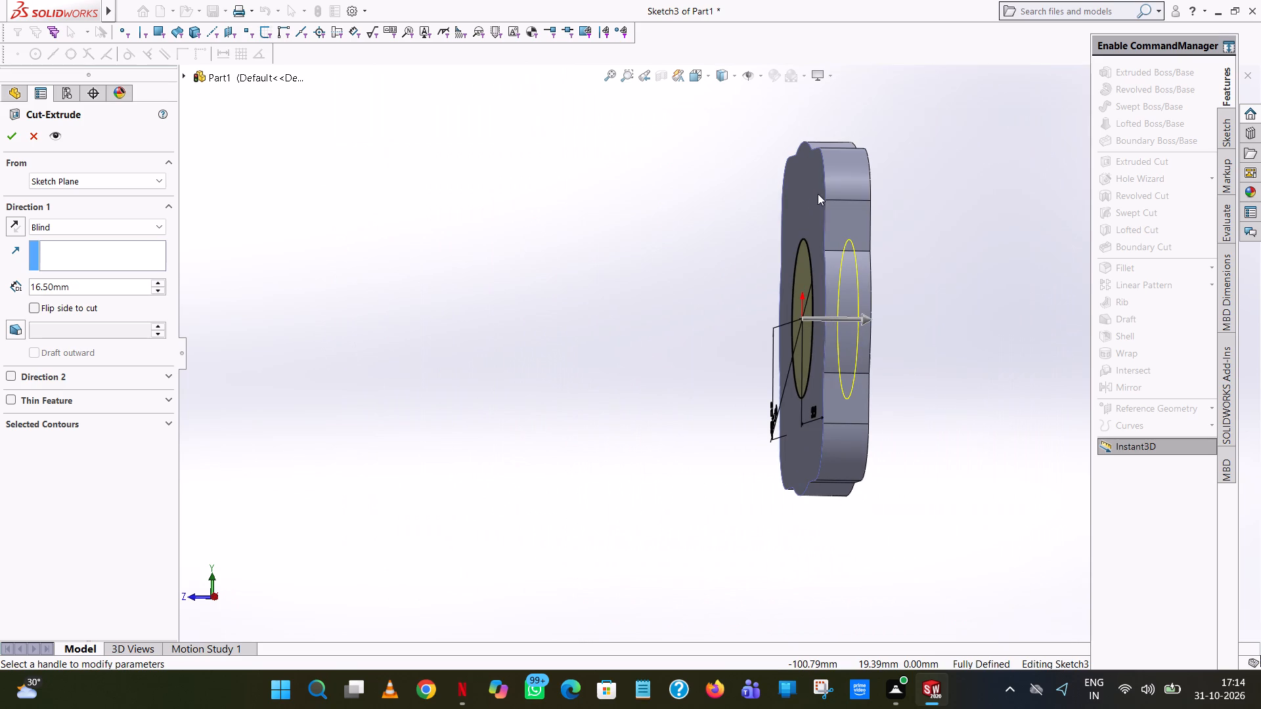
left_click_drag(868, 318, 925, 308)
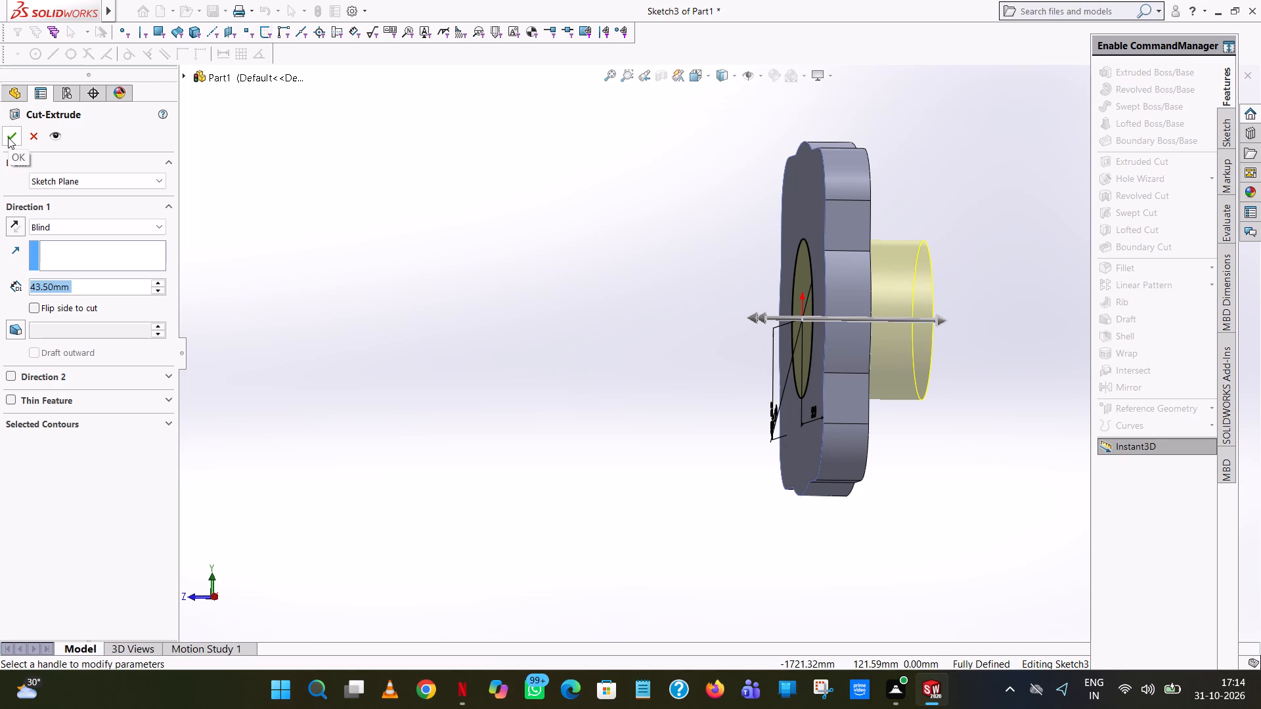
left_click(8, 137)
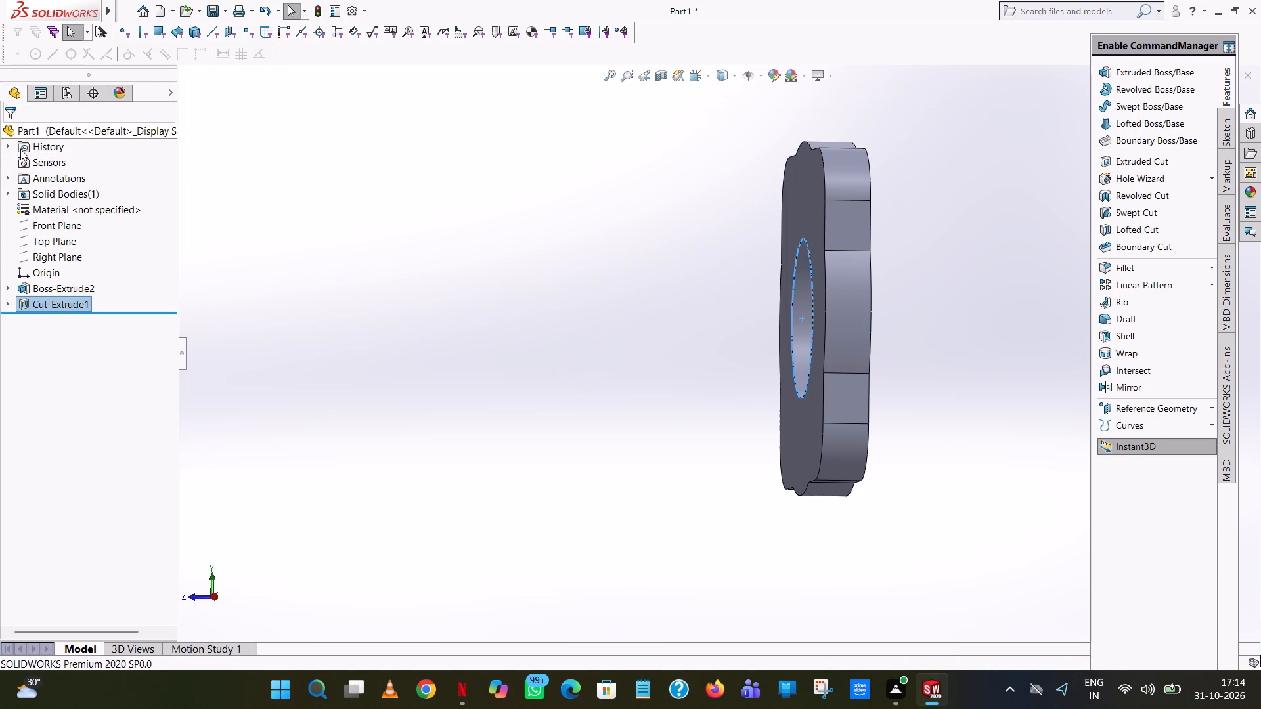
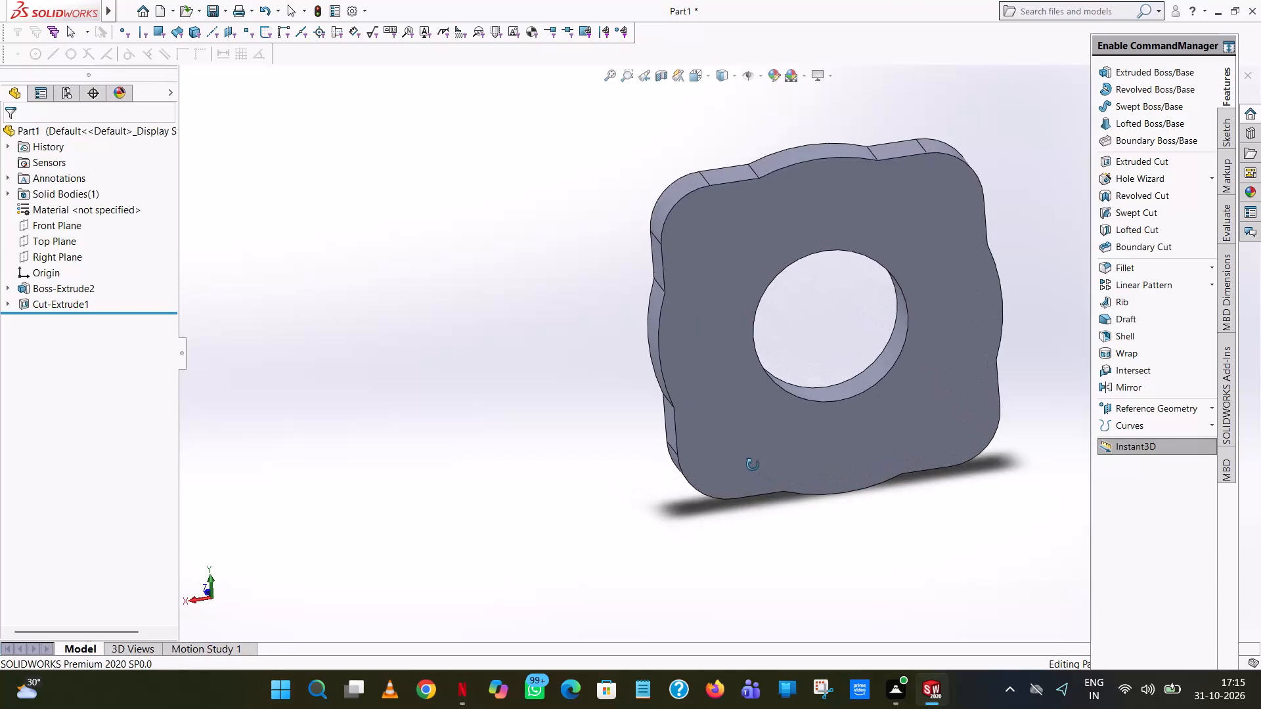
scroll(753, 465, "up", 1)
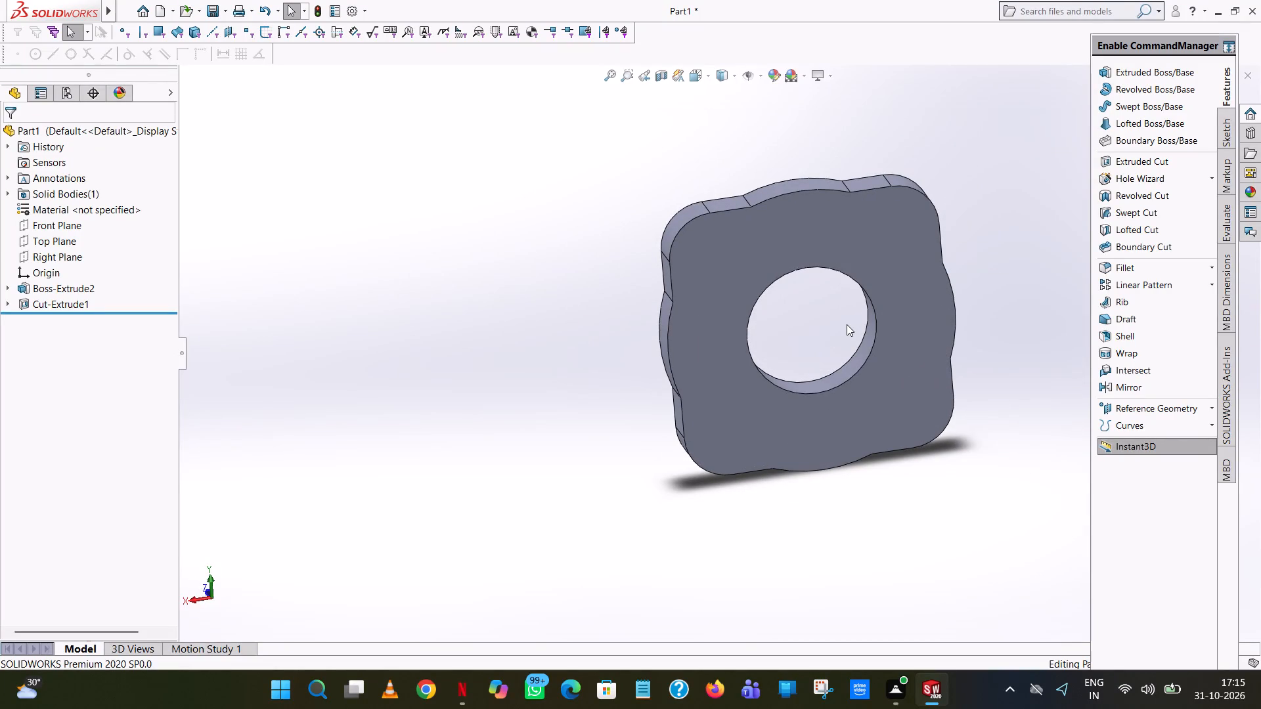
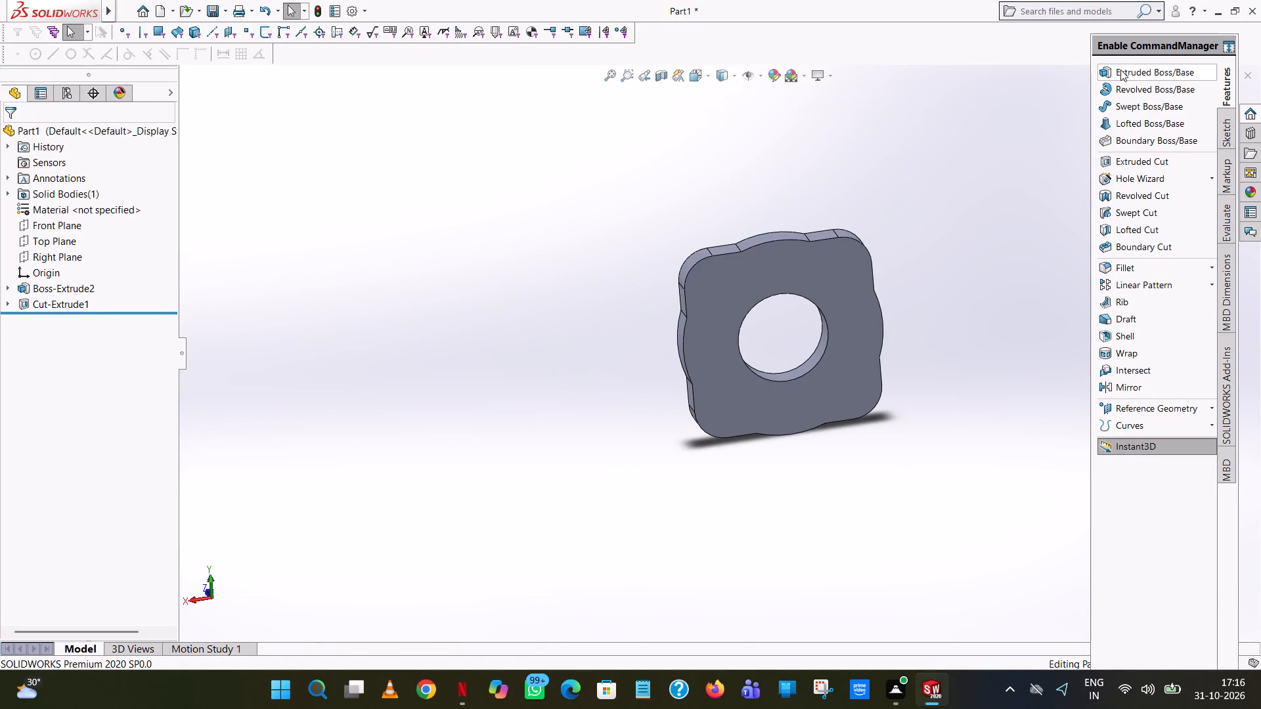
Start an Extruded Cut sketch on the plate's face and draw an 8.65 mm radius circle centred on the upper-right corner arc's centre.
left_click(1153, 167)
left_click(797, 269)
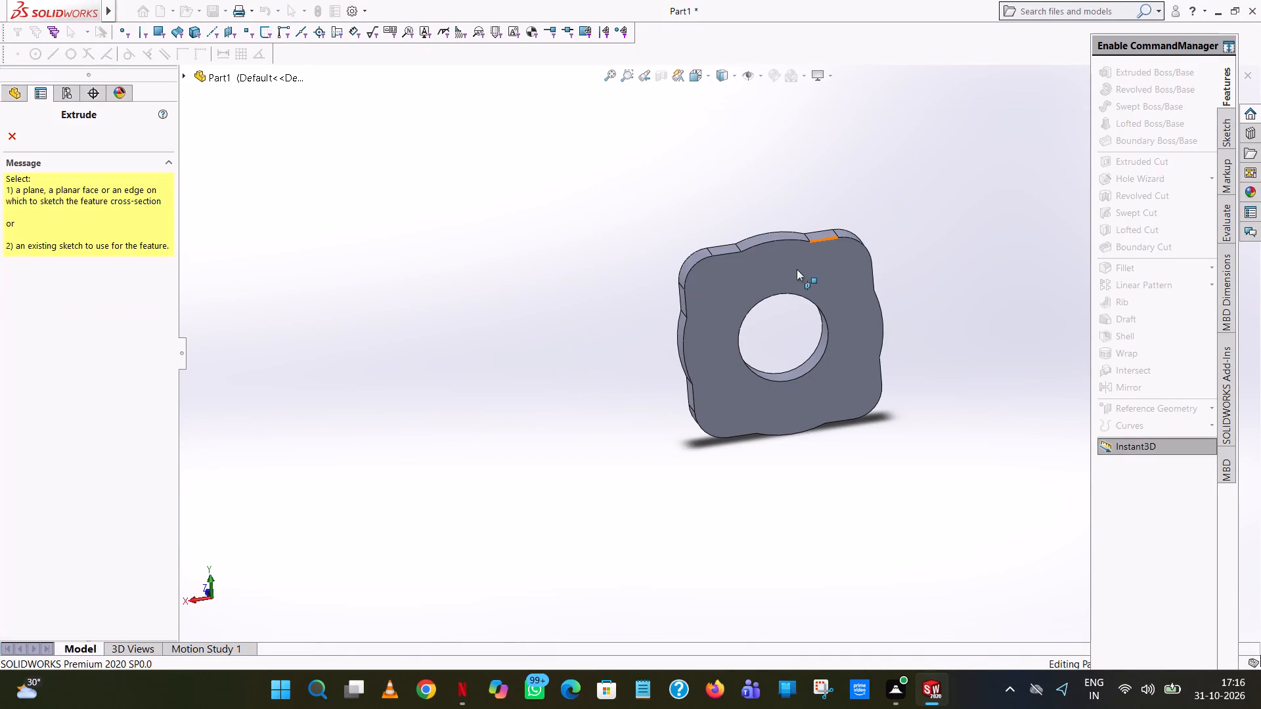
left_click(705, 70)
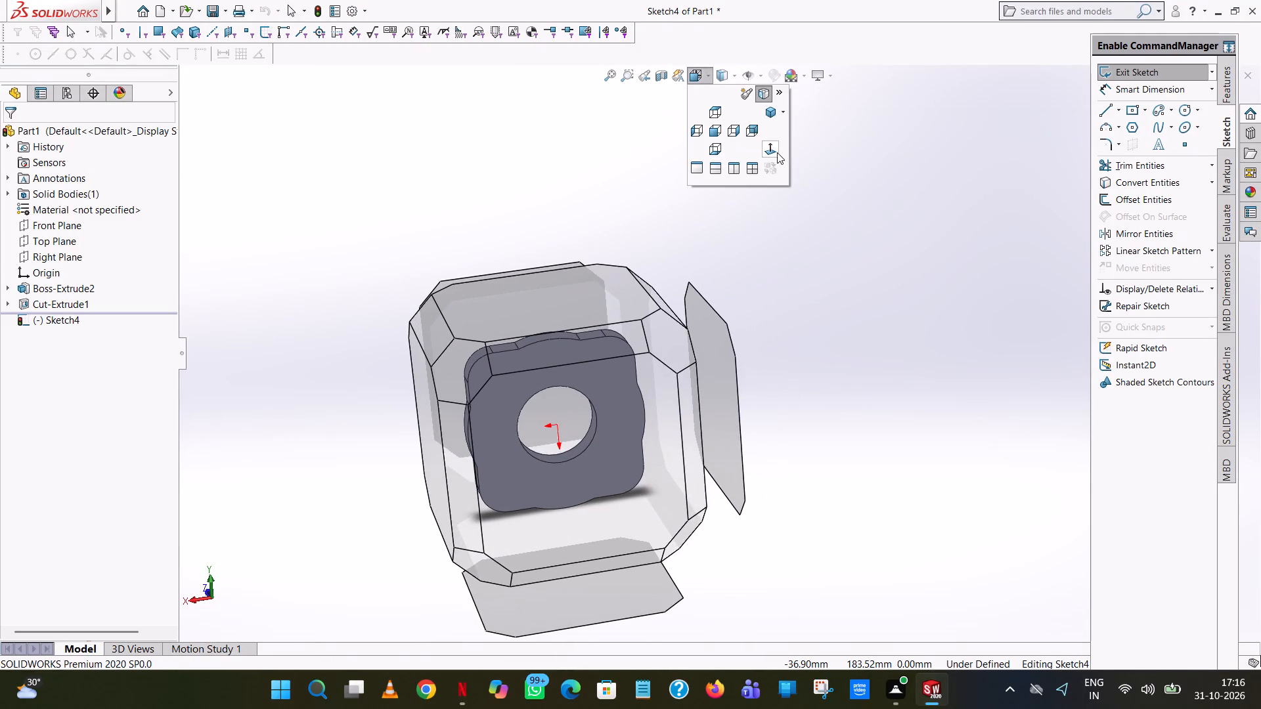
left_click(777, 152)
left_click(1185, 110)
scroll(772, 304, "down", 3)
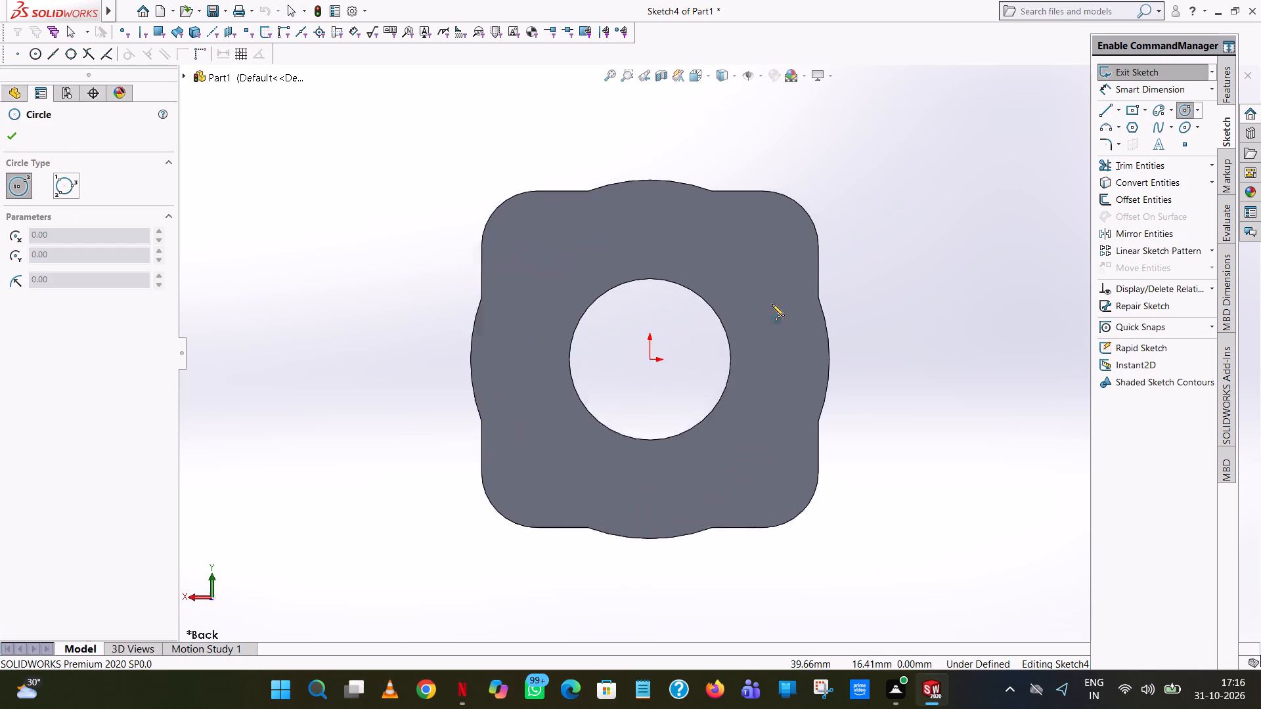
scroll(772, 304, "down", 2)
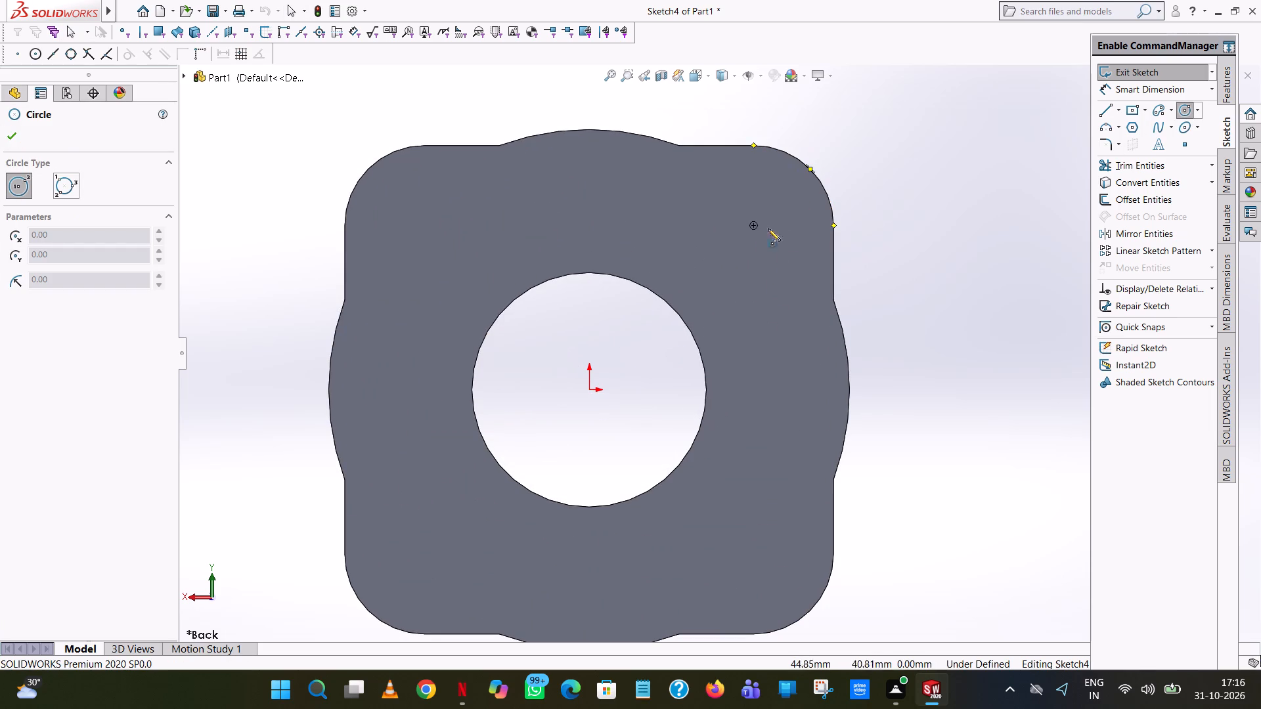
left_click(755, 226)
left_click(780, 190)
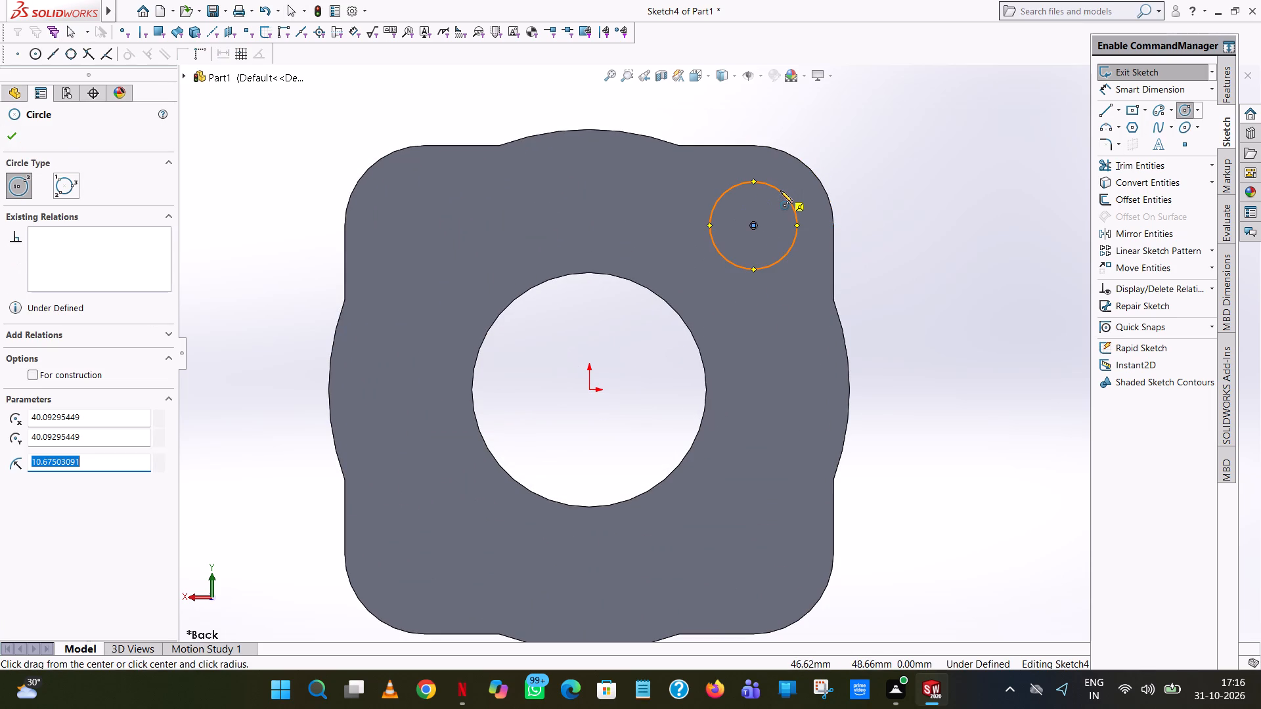
type("17.3/2")
key("Return")
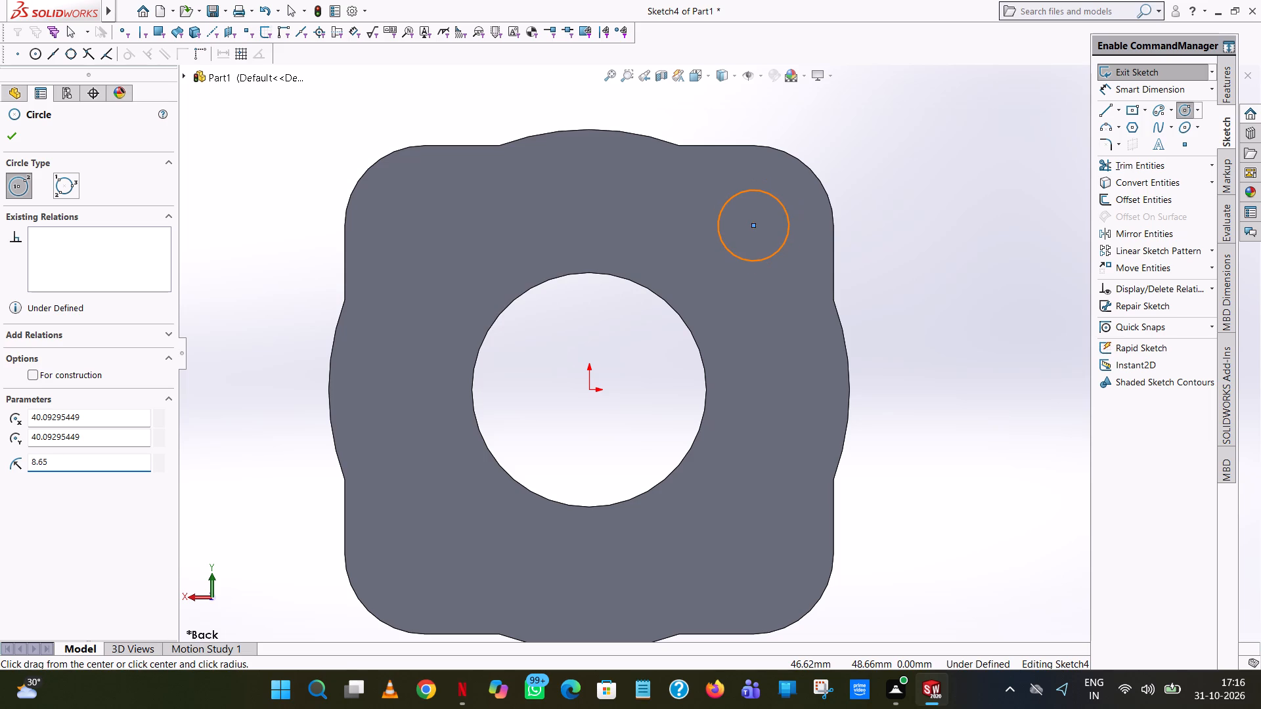
left_click(13, 140)
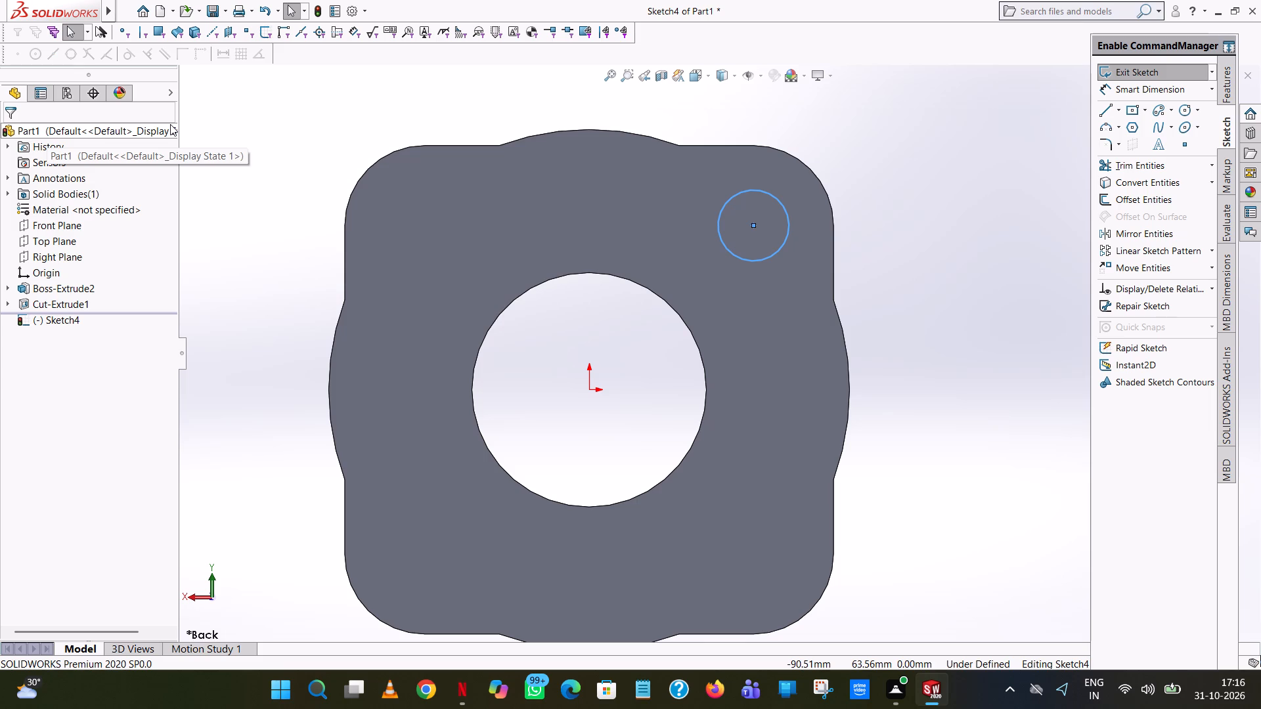
left_click(896, 259)
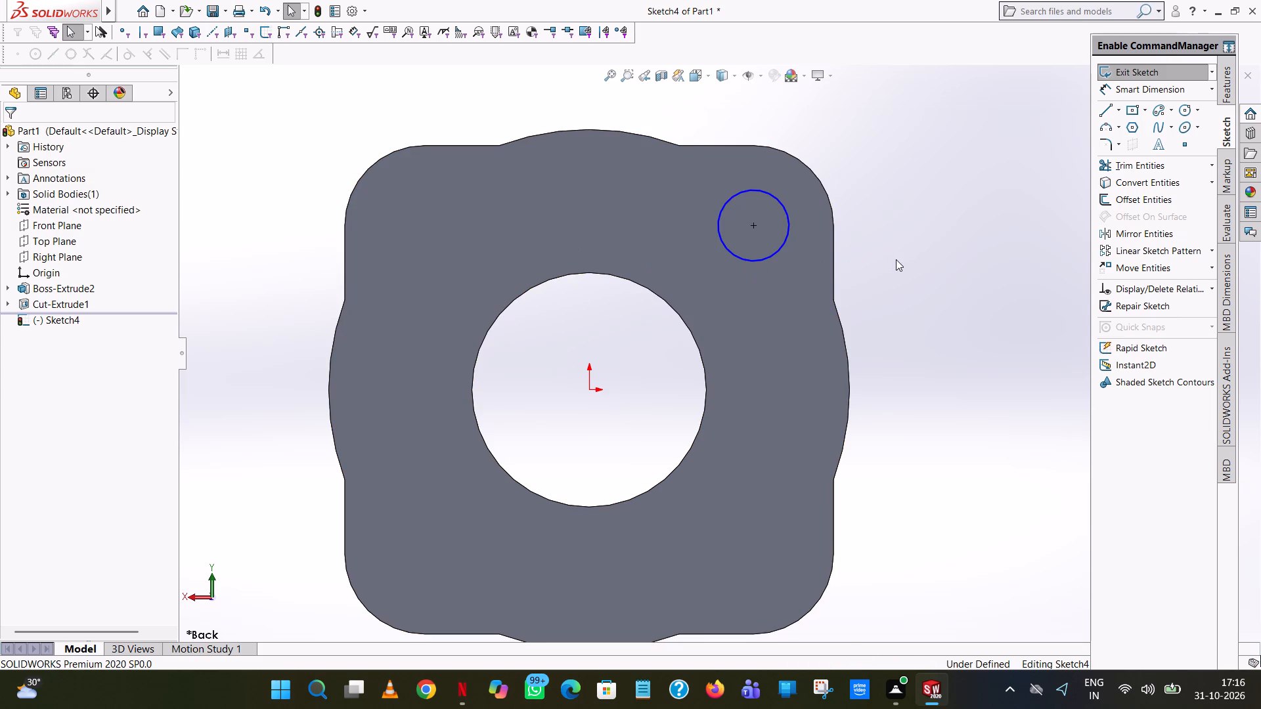
Sketch a horizontal line about 19 mm long and a vertical line about 17 mm long, both starting at the origin.
left_click(1105, 112)
left_click(588, 390)
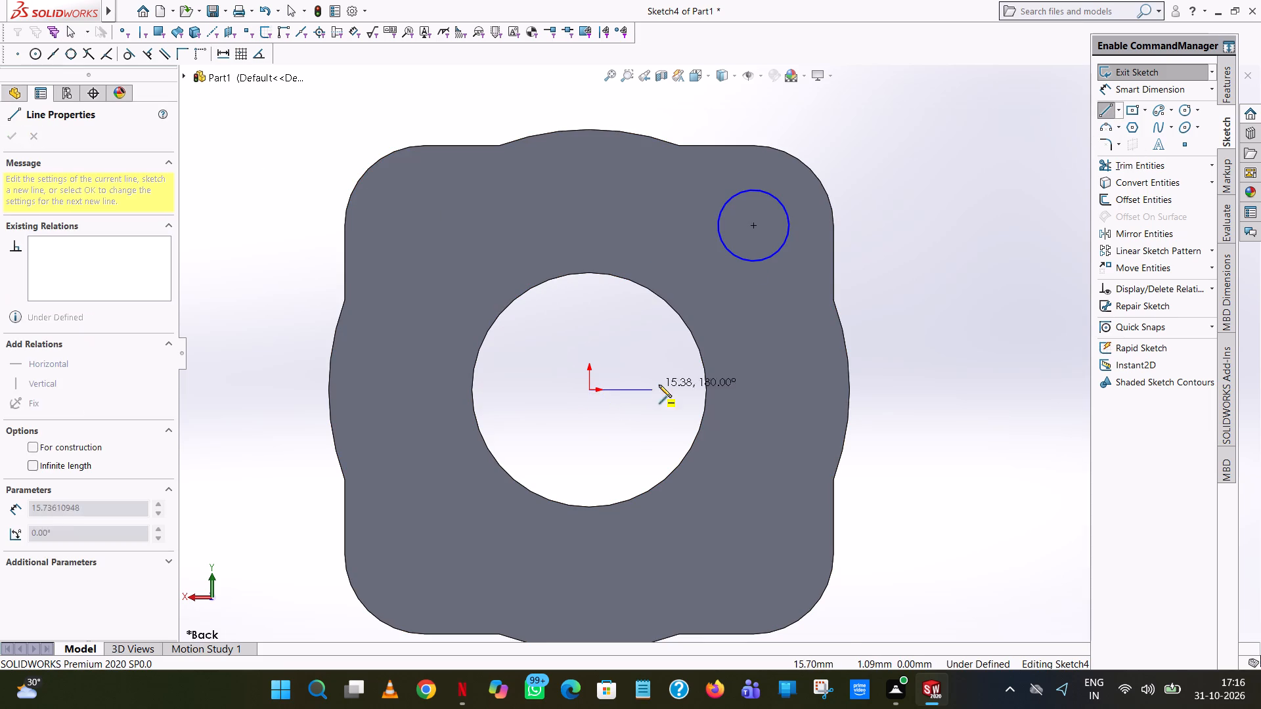
left_click(667, 389)
right_click(667, 389)
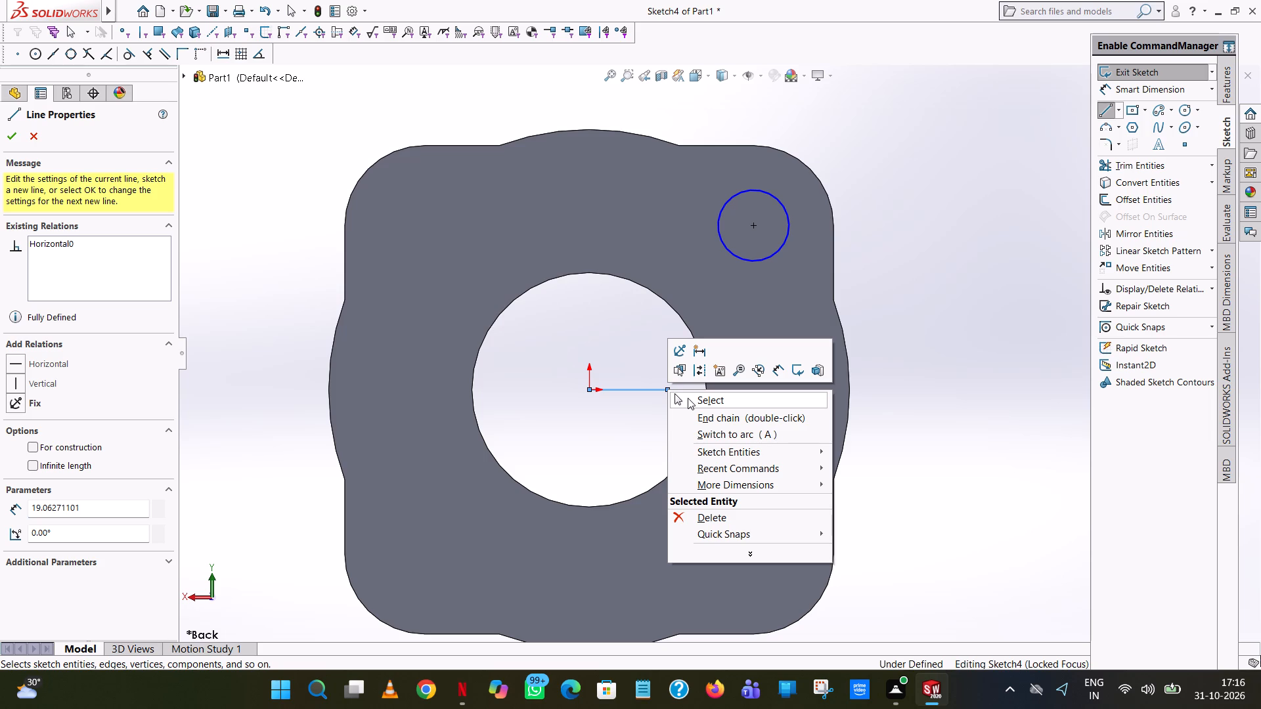
left_click(688, 398)
left_click(1107, 112)
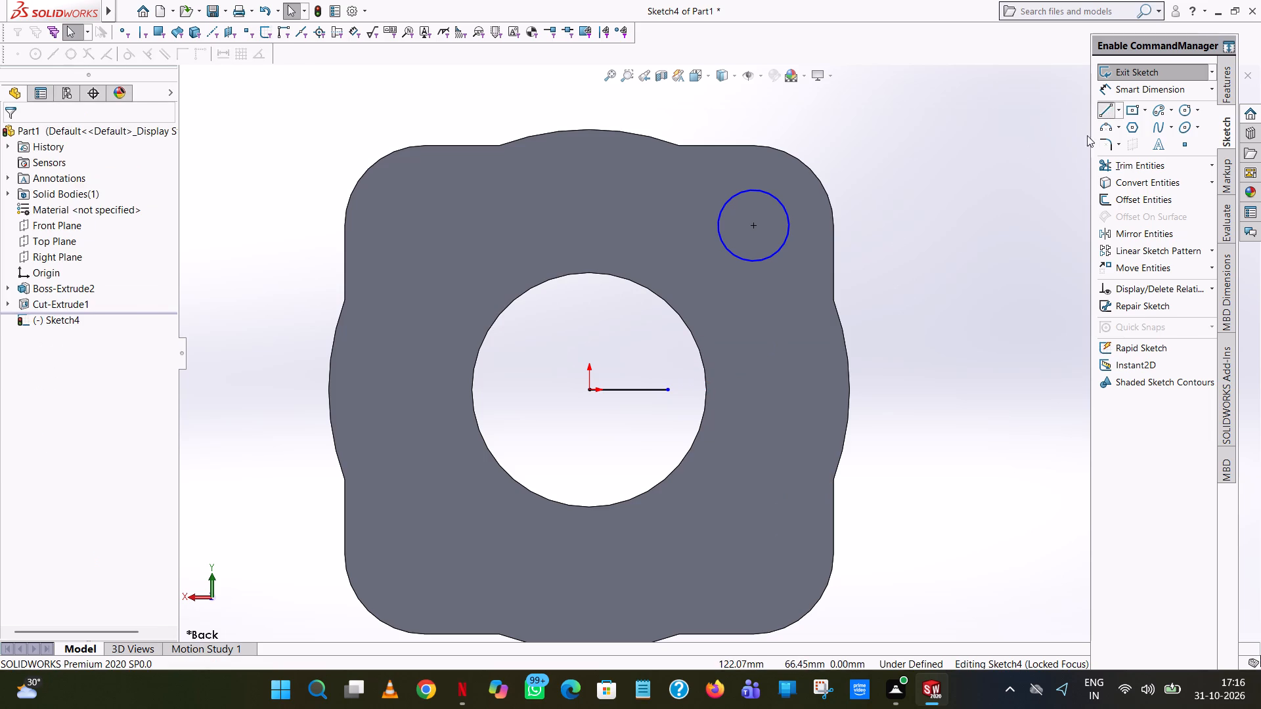
left_click(590, 389)
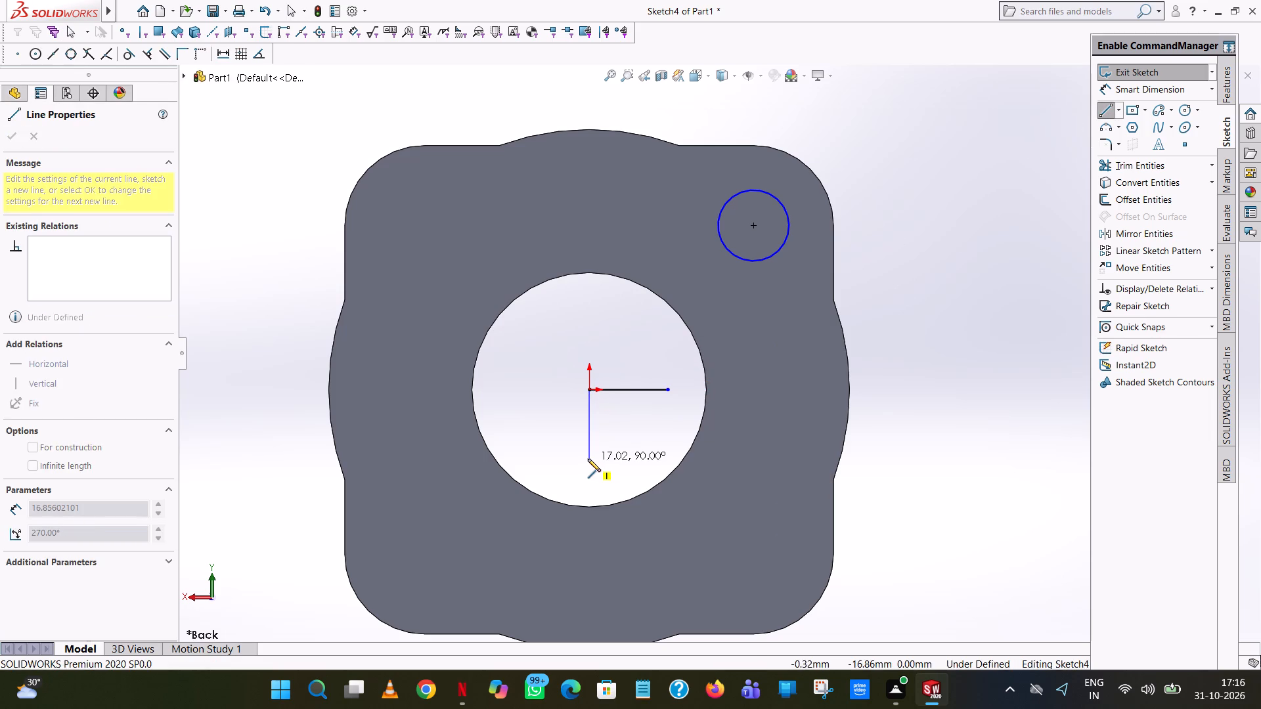
left_click(588, 459)
right_click(588, 458)
left_click(637, 475)
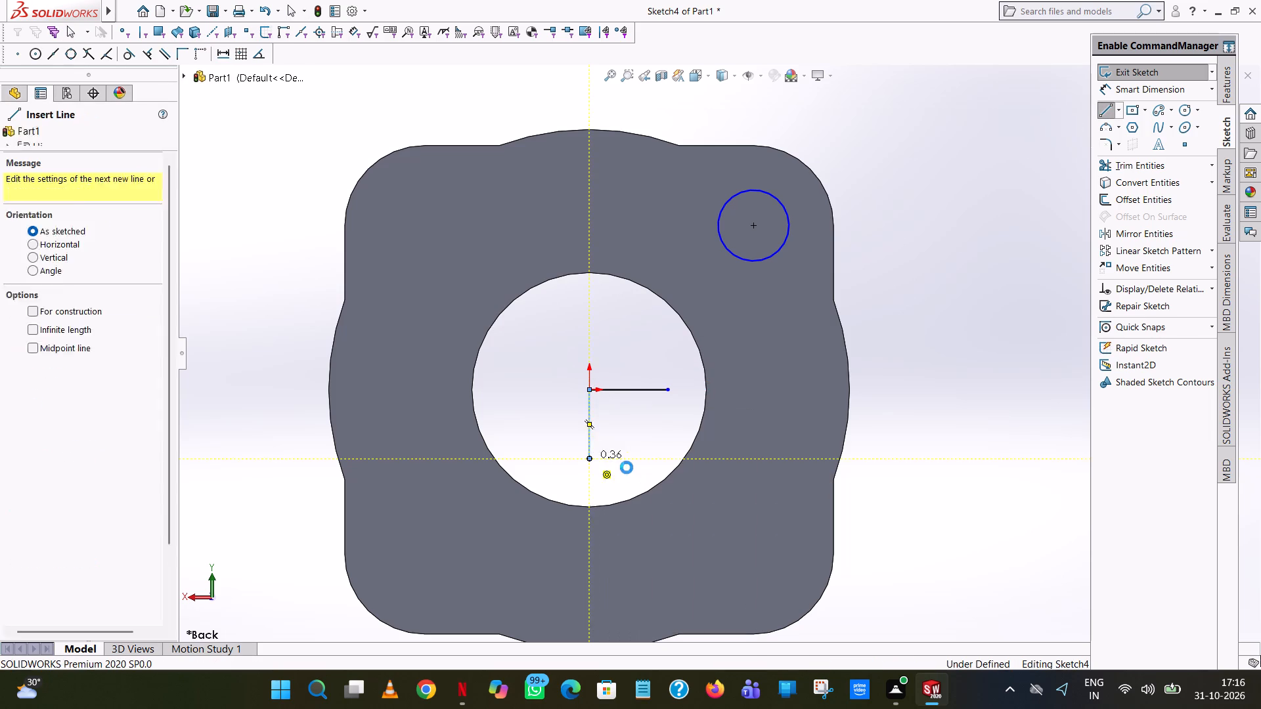
left_click(590, 431)
left_click(979, 469)
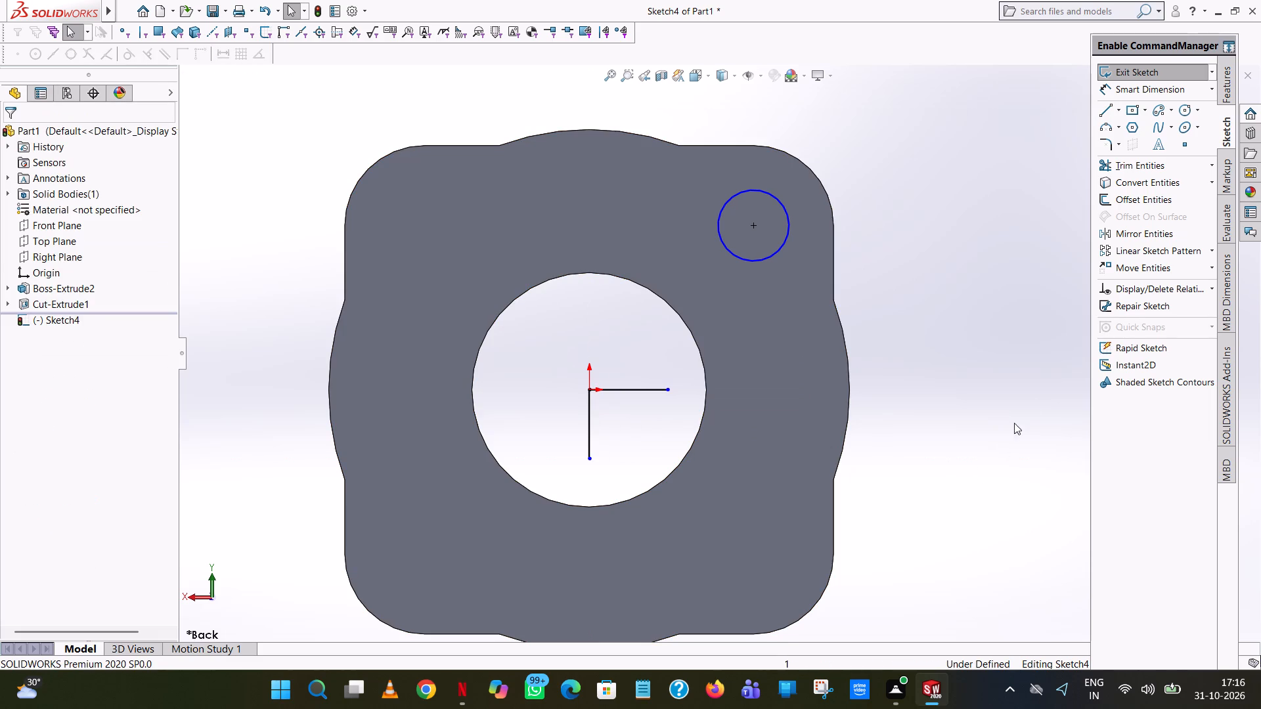
Mirror the upper-right corner circle about the horizontal line, keeping the original.
left_click(1133, 237)
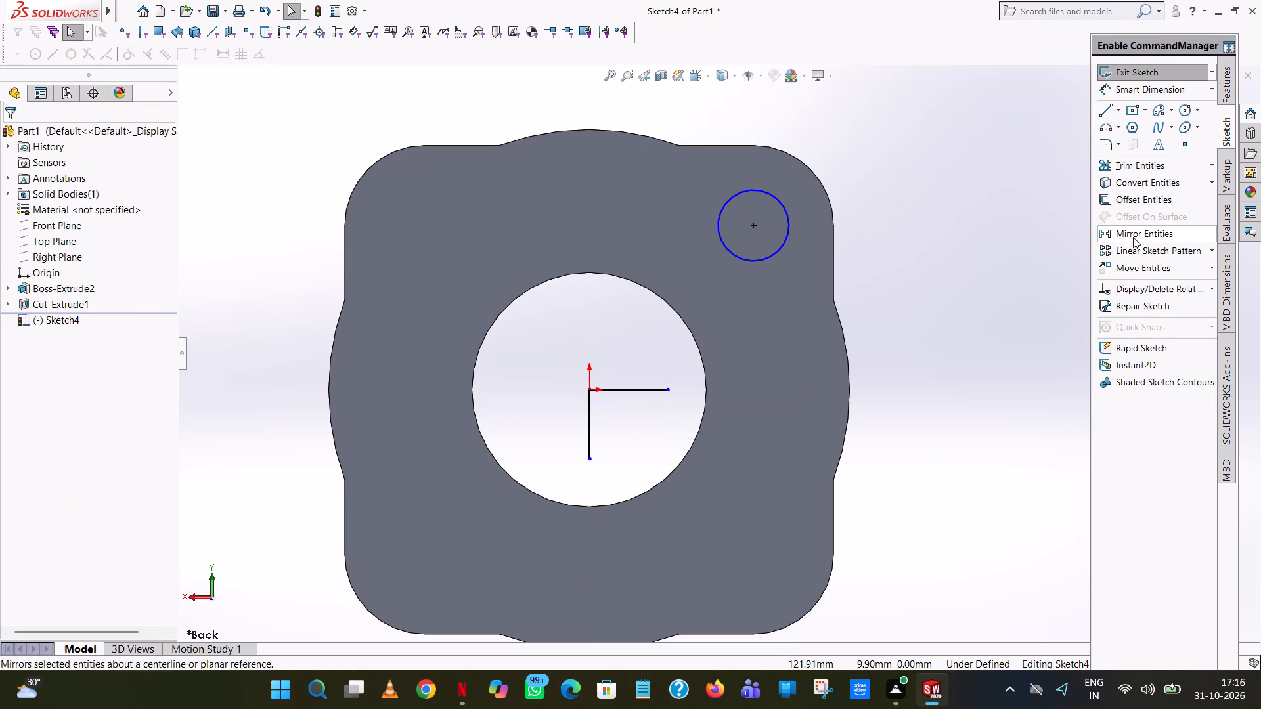
left_click(736, 259)
left_click(141, 331)
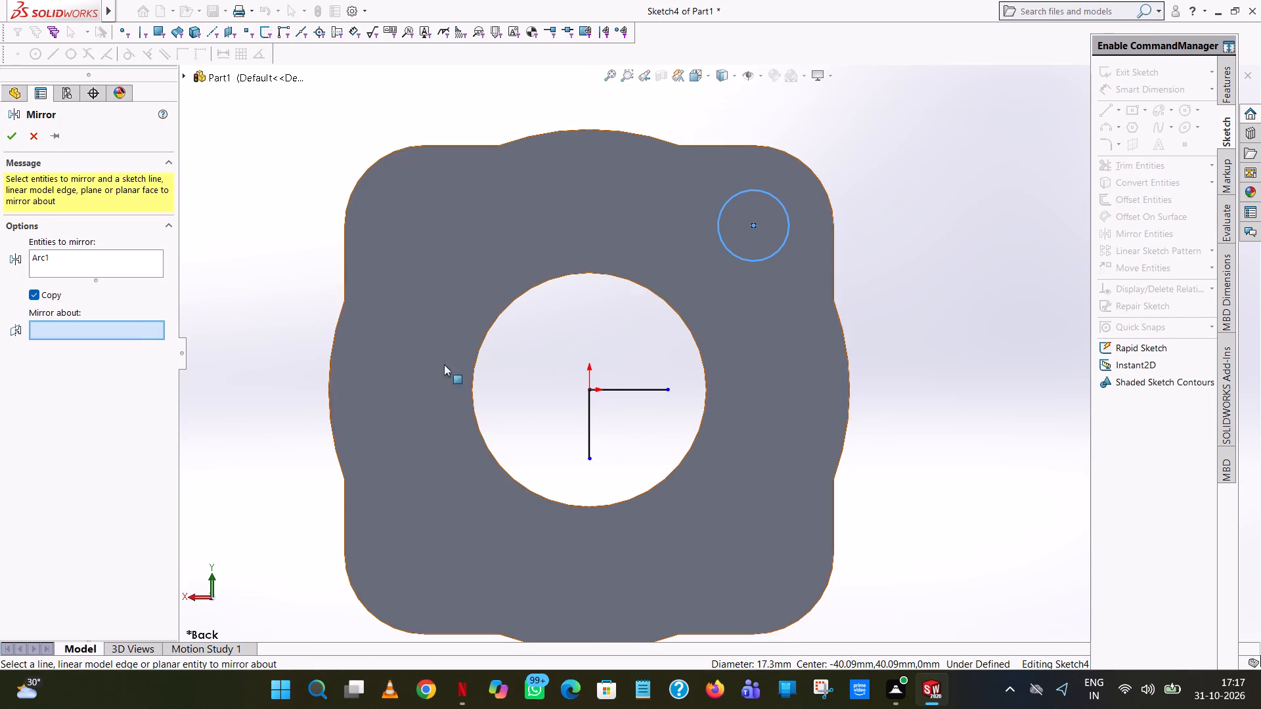
left_click(661, 393)
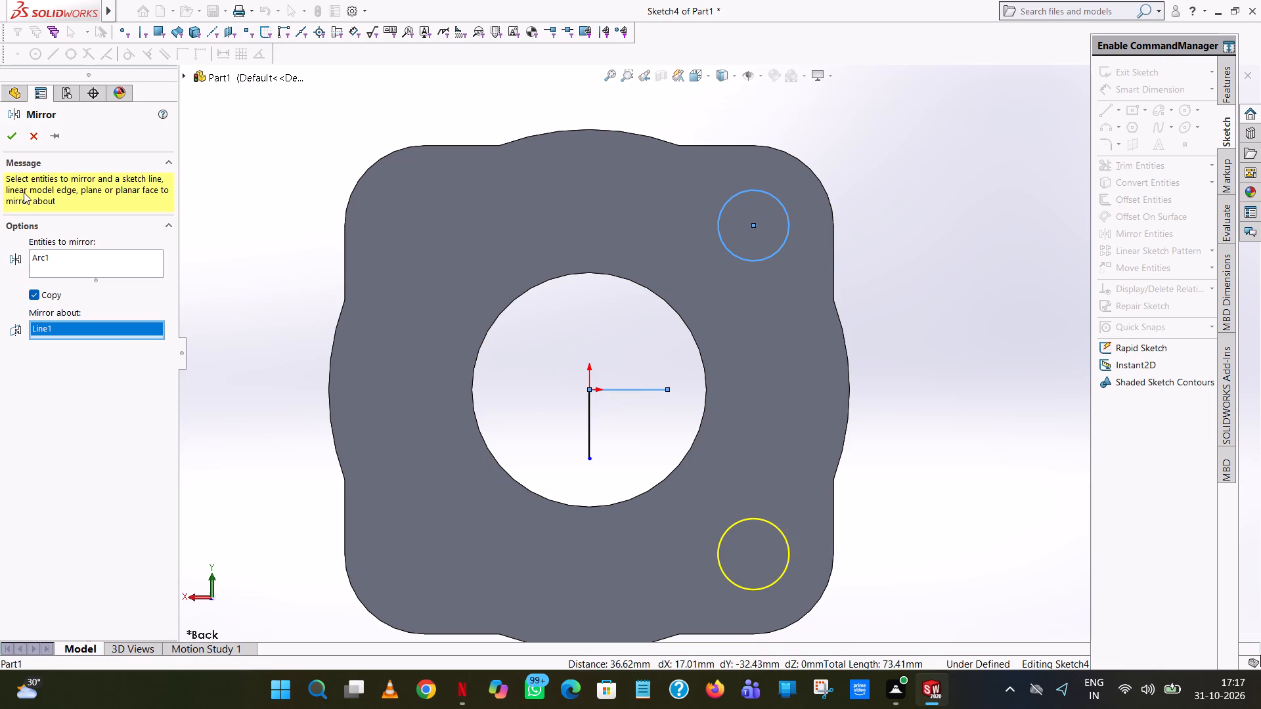
left_click(15, 142)
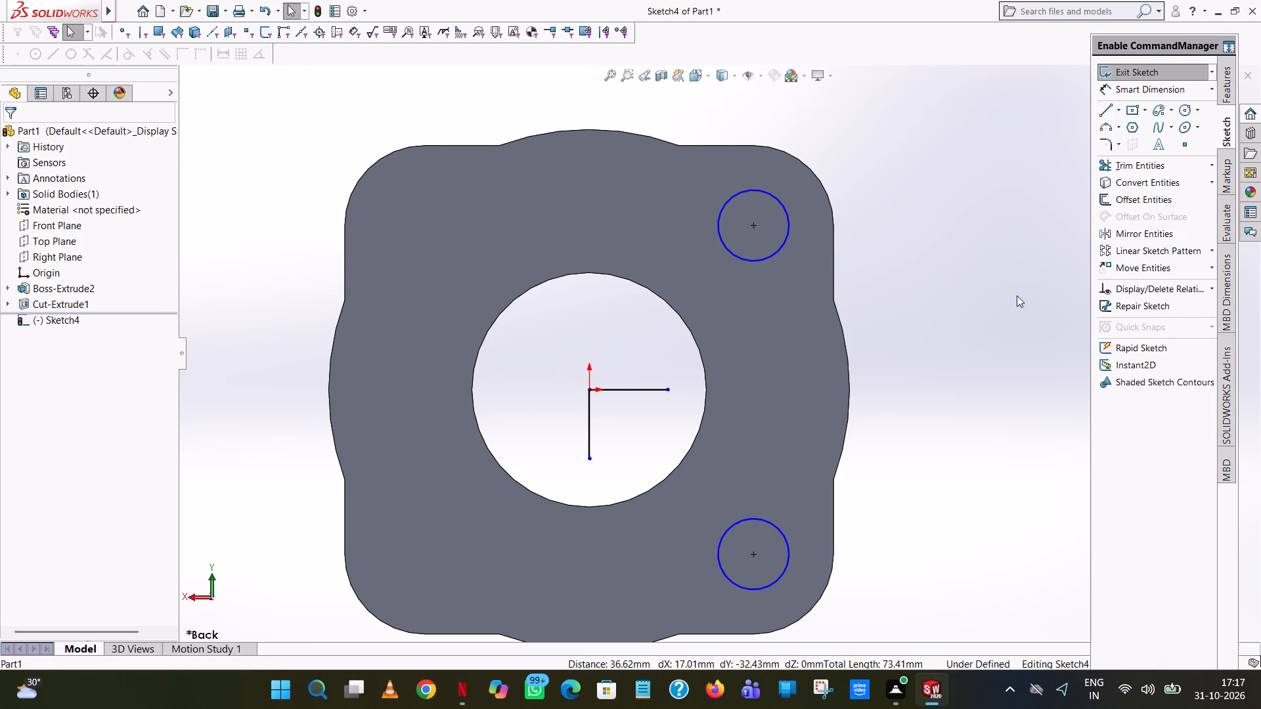
Mirror both right-hand corner circles about the vertical line to place circles in the plate's left corners.
left_click(1148, 236)
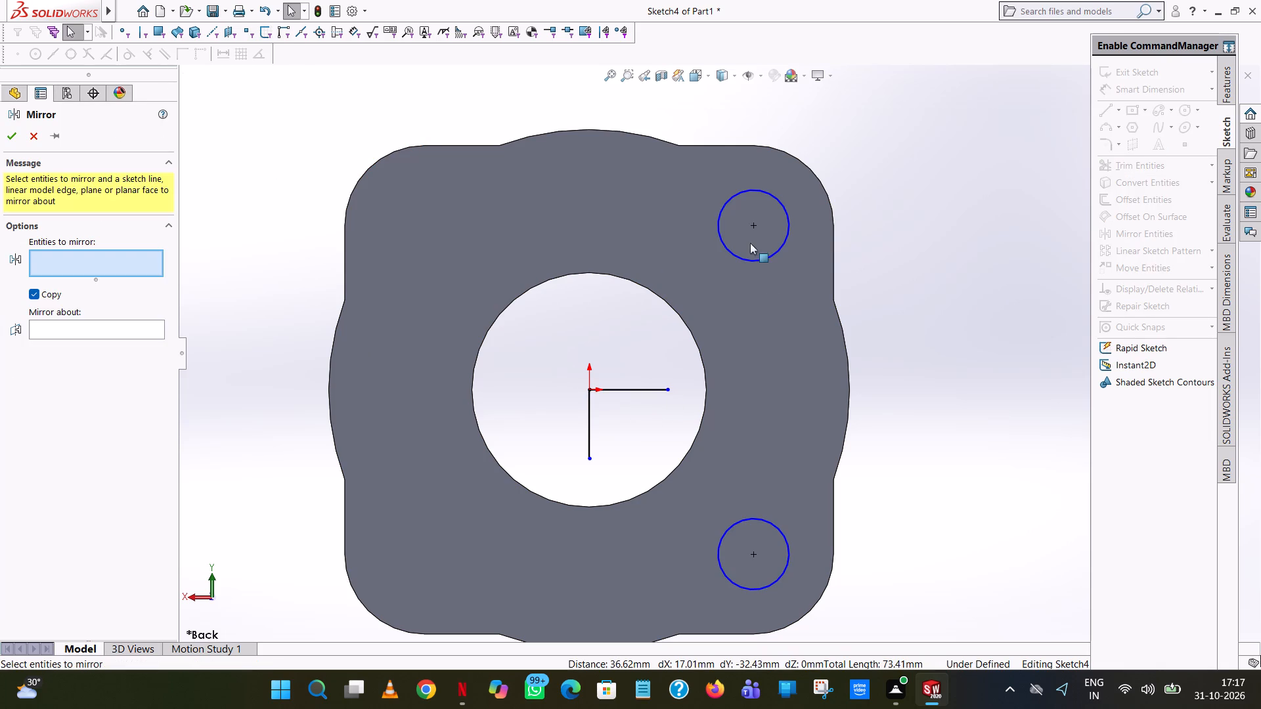
left_click(766, 259)
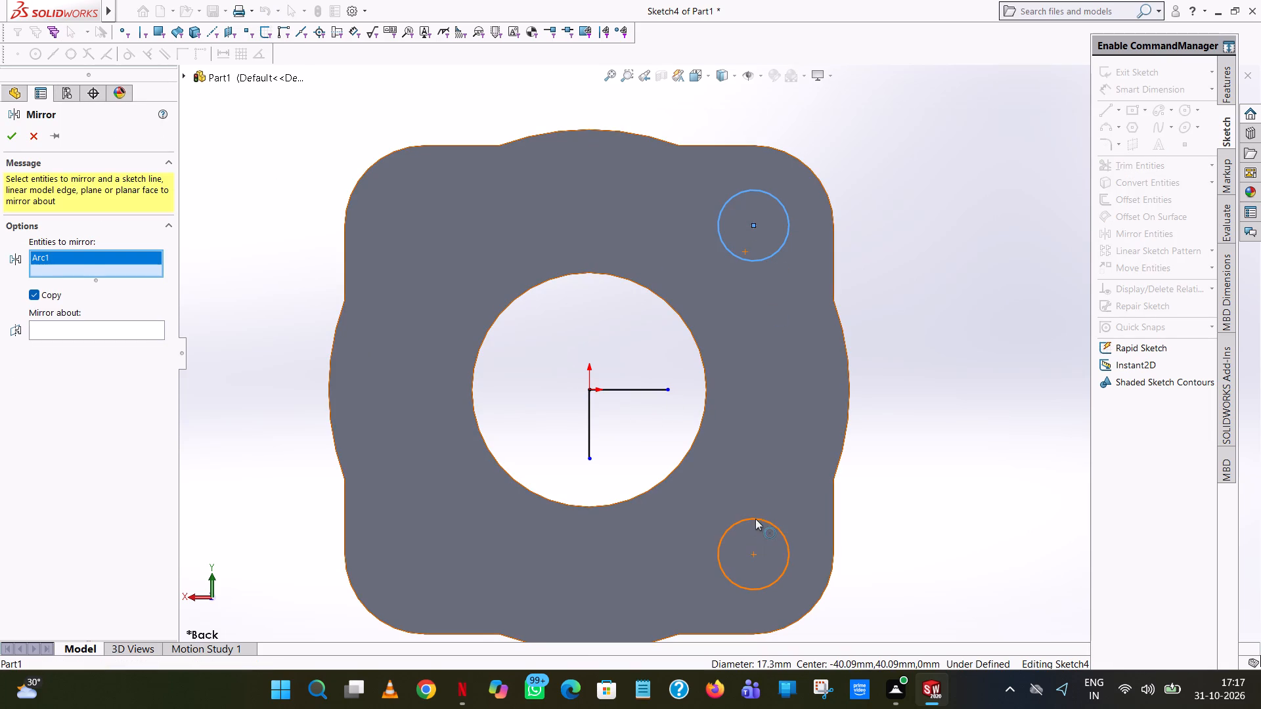
left_click(755, 519)
left_click(56, 337)
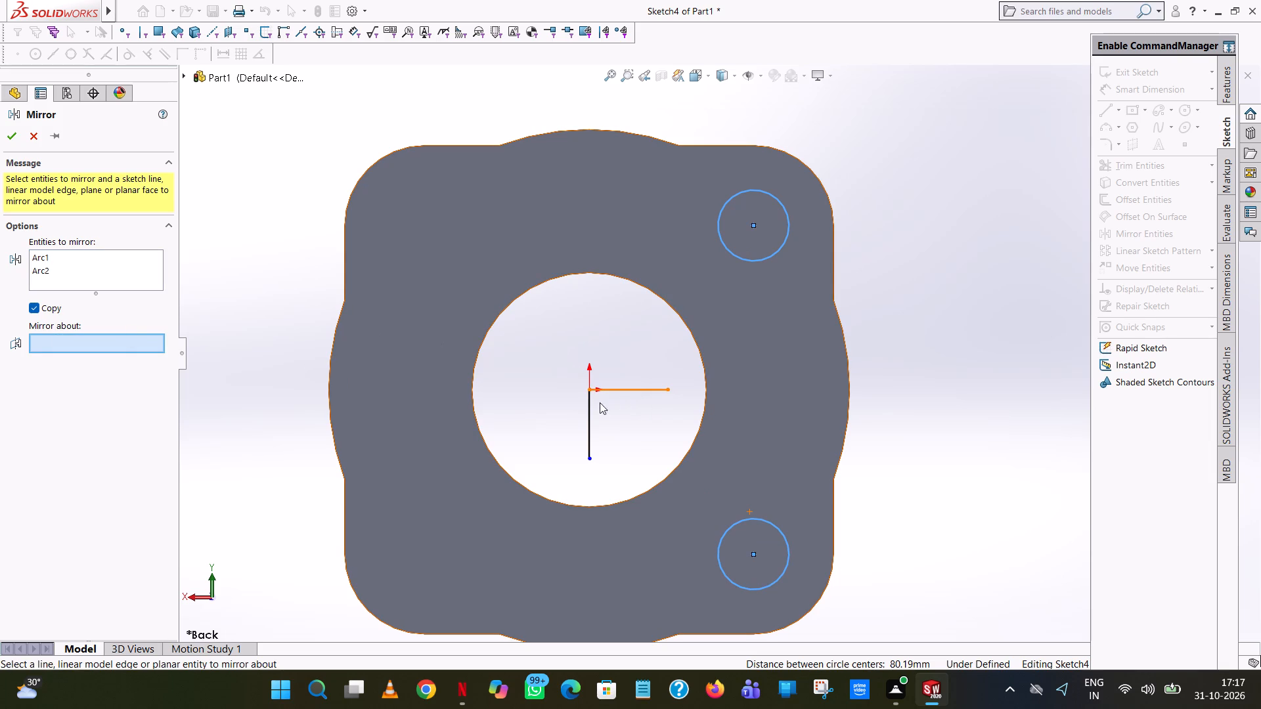
left_click(588, 409)
left_click(11, 140)
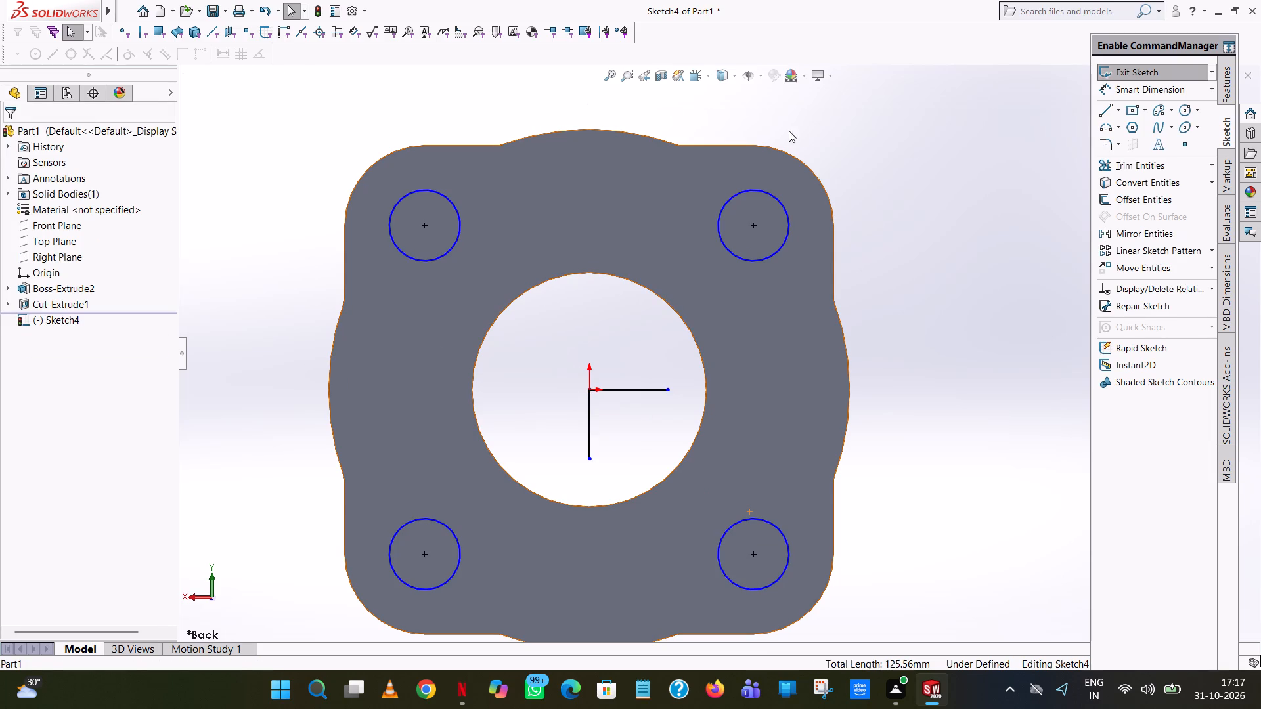
left_click(890, 128)
Trim away the horizontal and vertical mirror lines at the origin with Trim to closest.
left_click(1138, 156)
left_click(1136, 160)
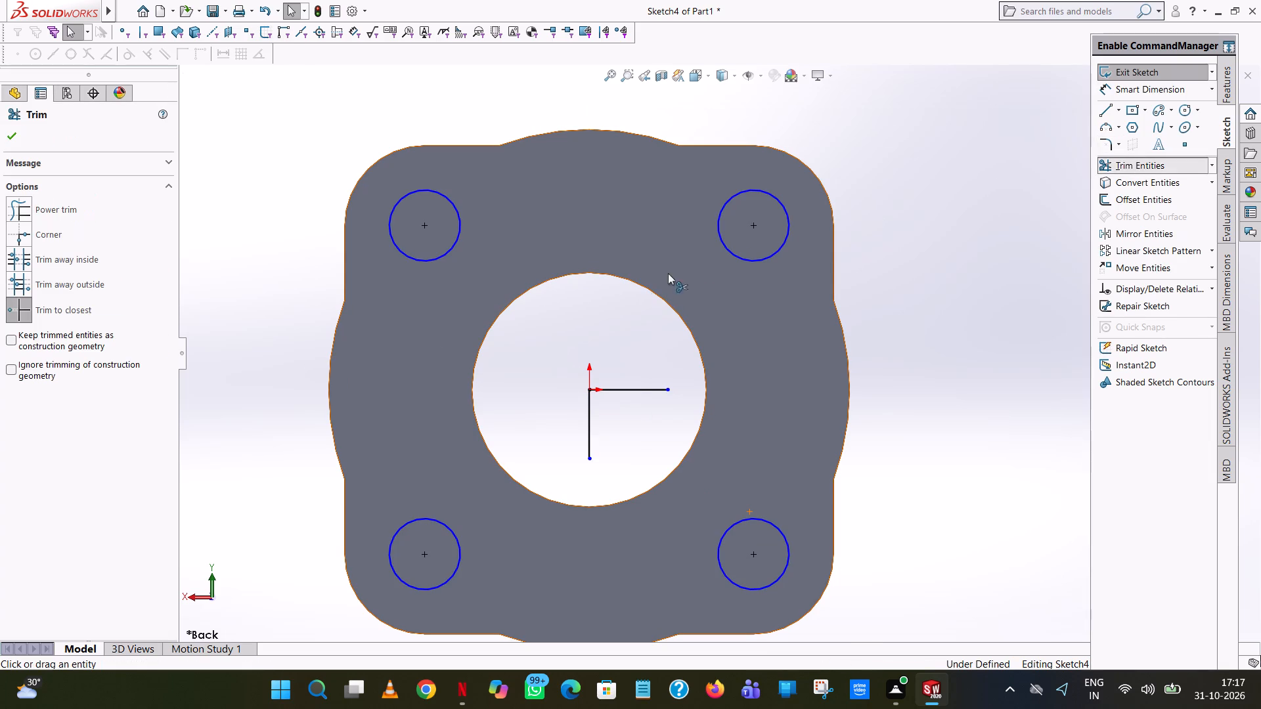
left_click(623, 387)
left_click(588, 424)
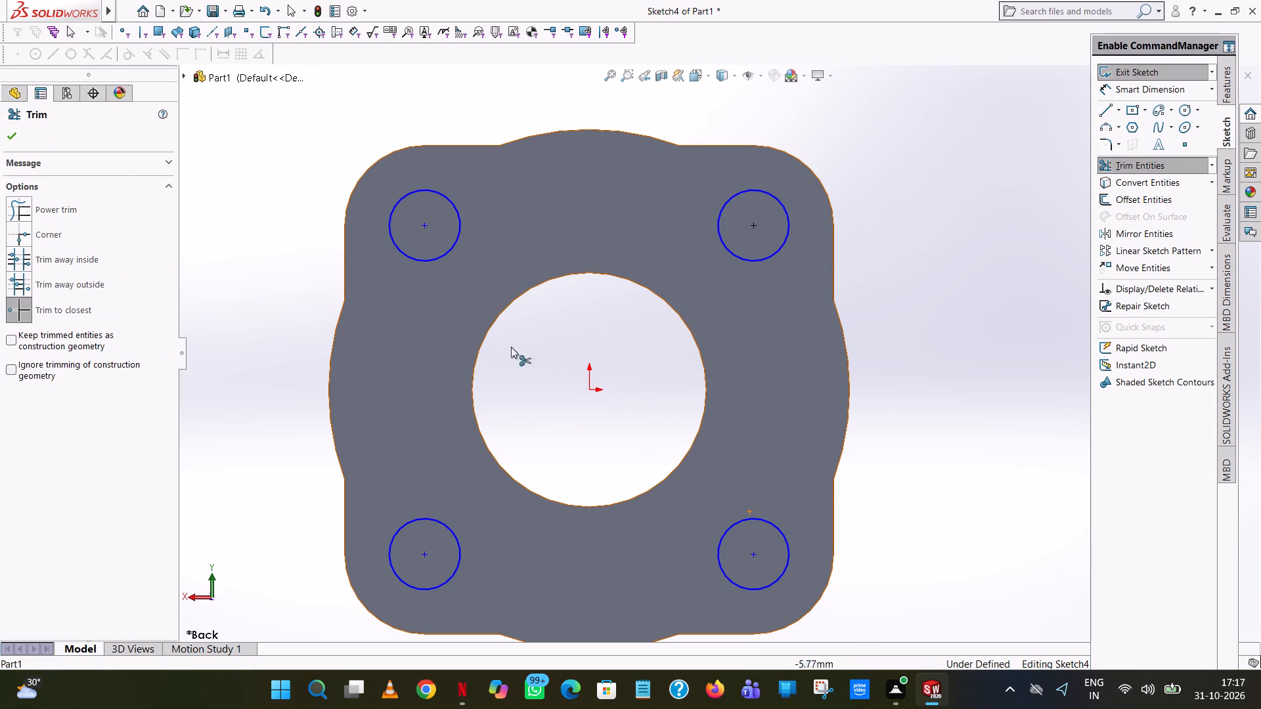
left_click(11, 138)
left_click(995, 267)
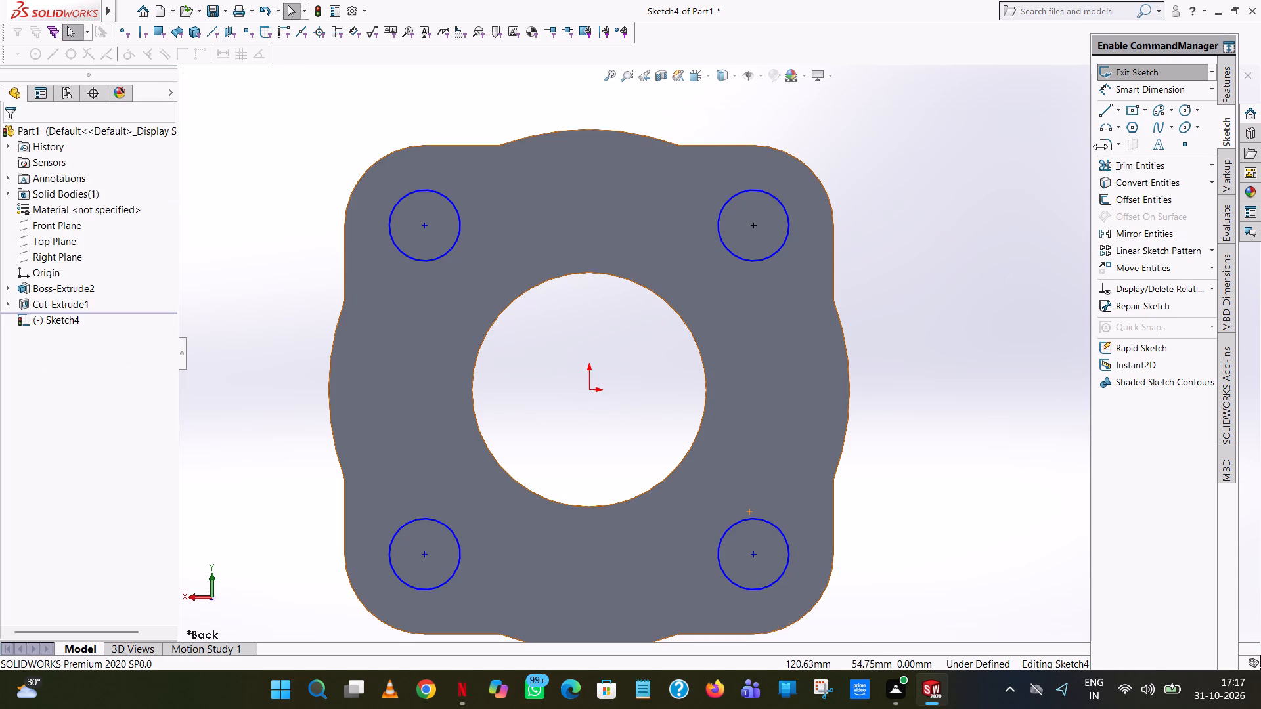
Add diameter dimensions to the upper-right and lower-right corner circles with Smart Dimension.
left_click(1145, 88)
left_click(782, 243)
left_click(951, 146)
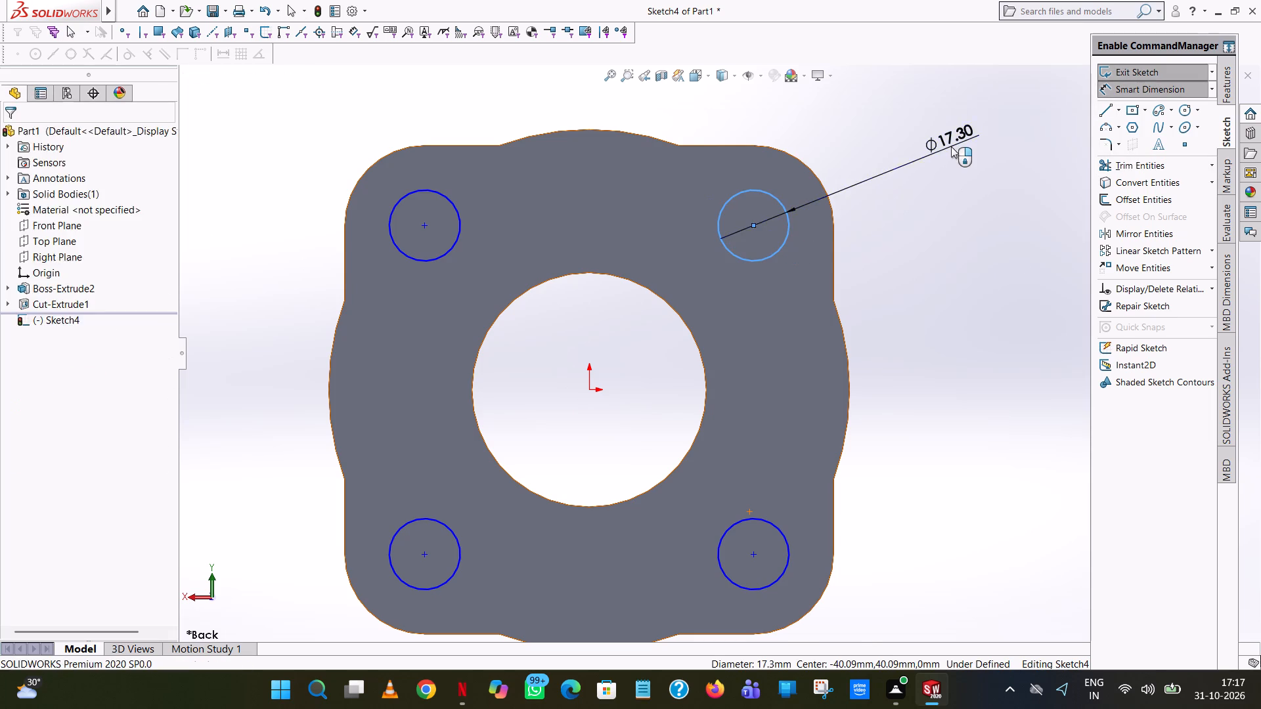
left_click(900, 119)
left_click(971, 259)
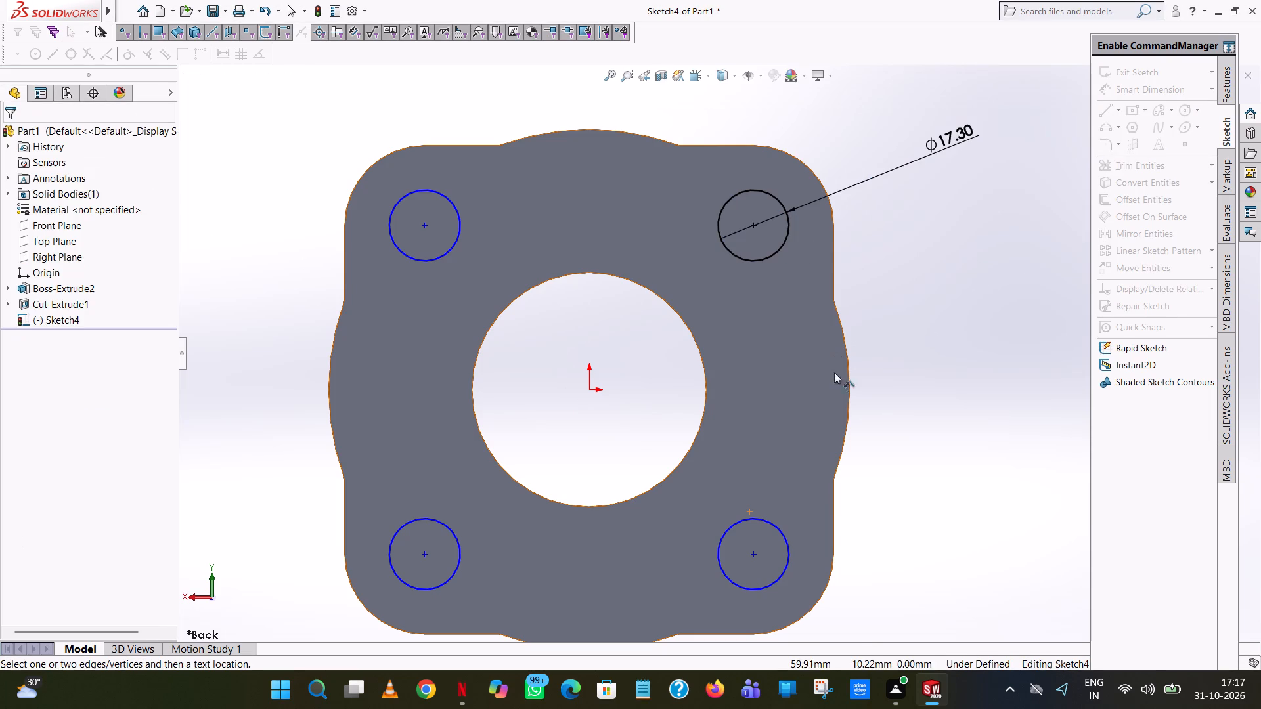
left_click(788, 559)
left_click(1006, 295)
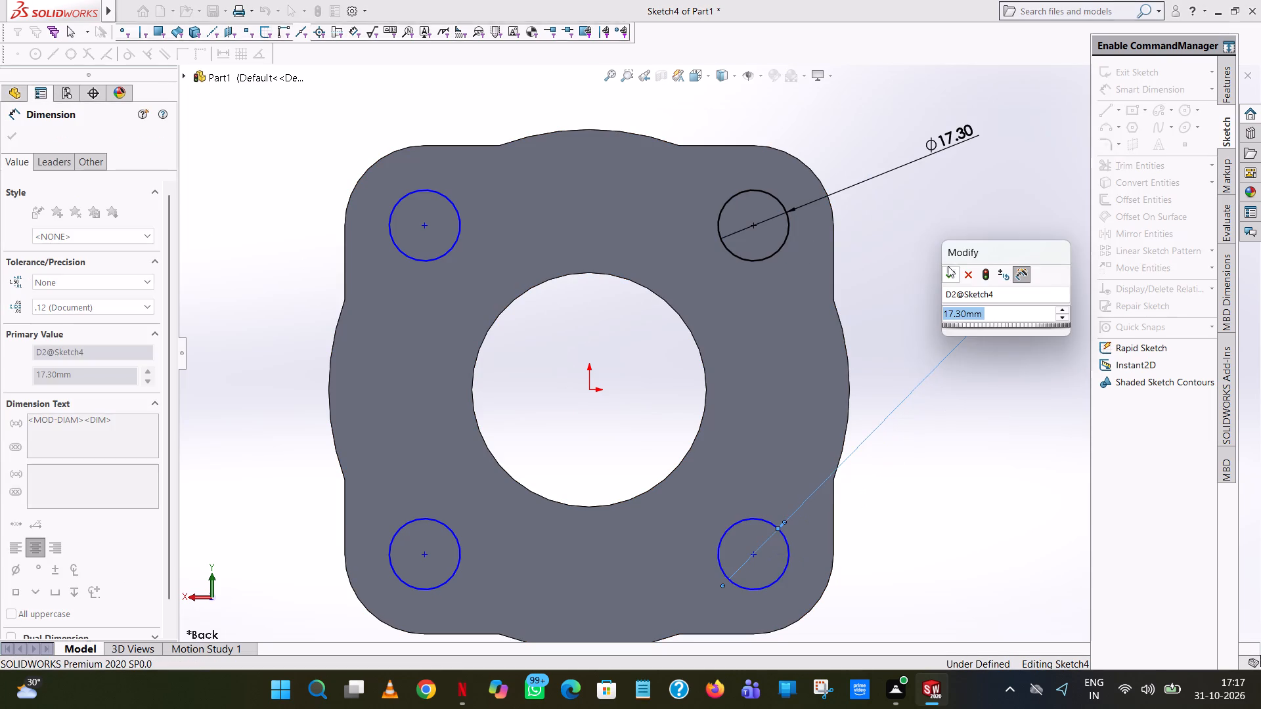
left_click(950, 274)
left_click(976, 192)
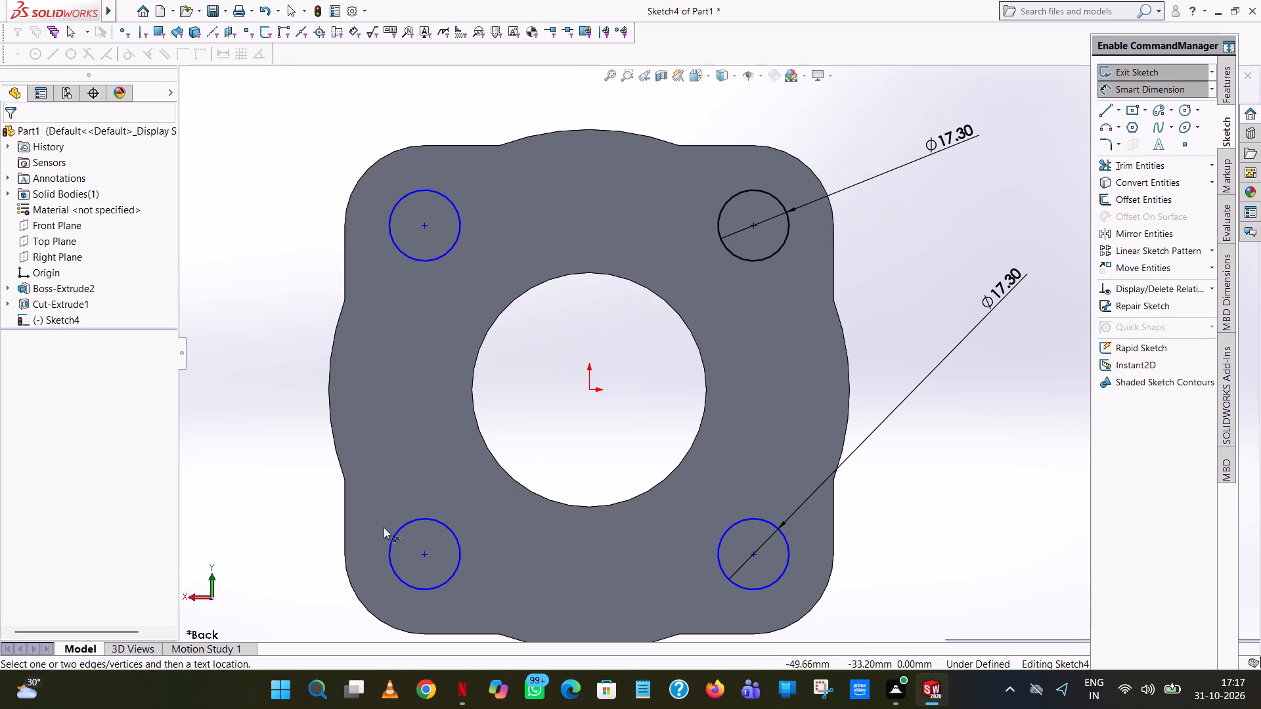
Add diameter dimensions to the lower-left and upper-left corner circles.
left_click(402, 537)
left_click(397, 534)
left_click(265, 353)
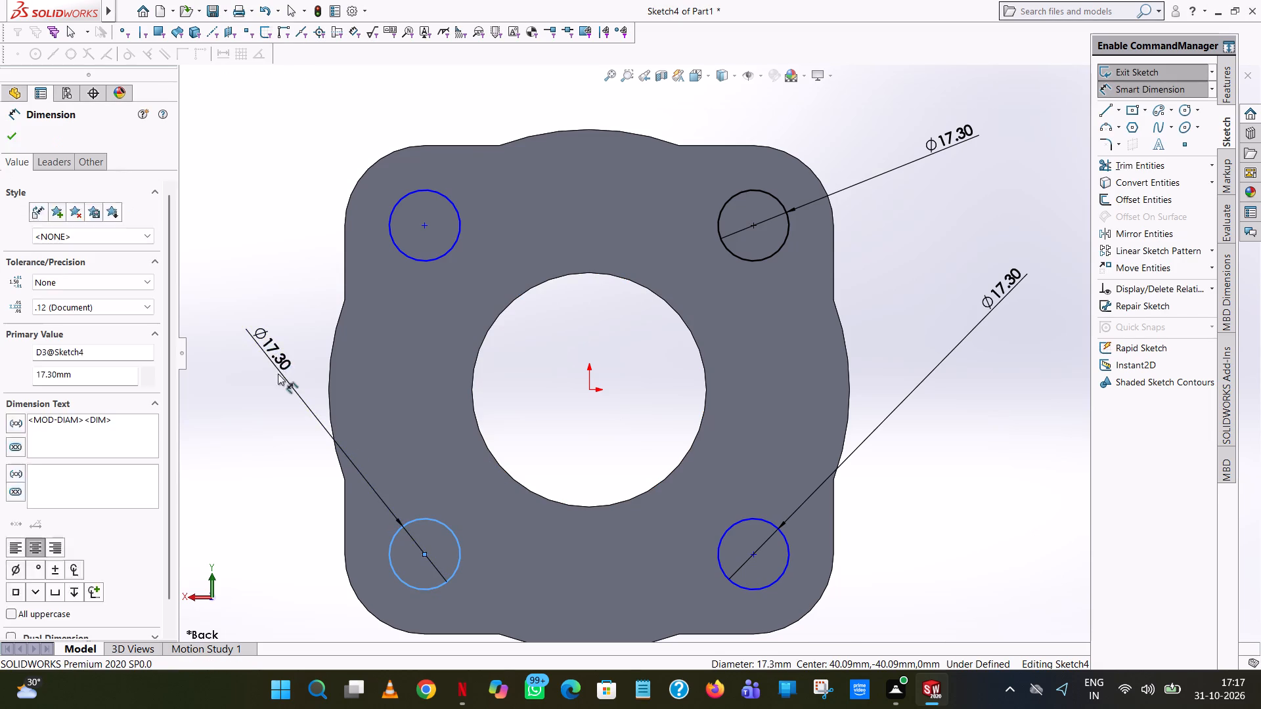
left_click(208, 328)
left_click(248, 240)
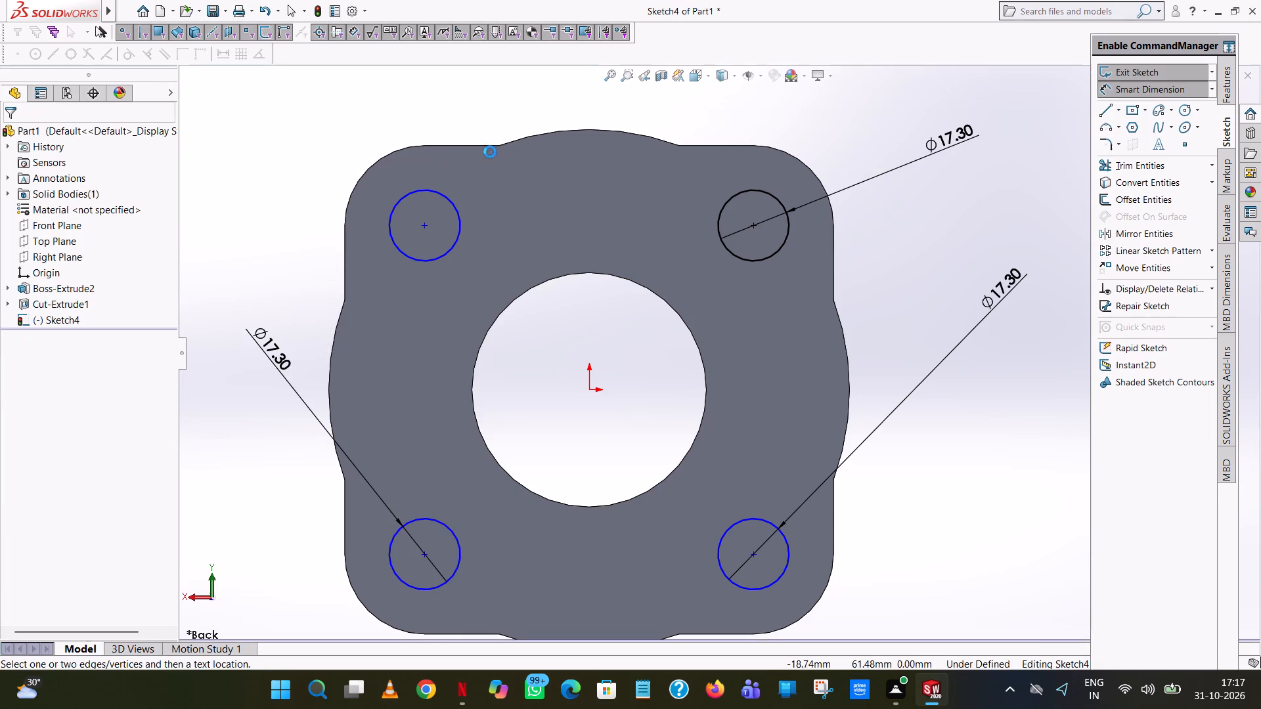
left_click(424, 191)
left_click(275, 176)
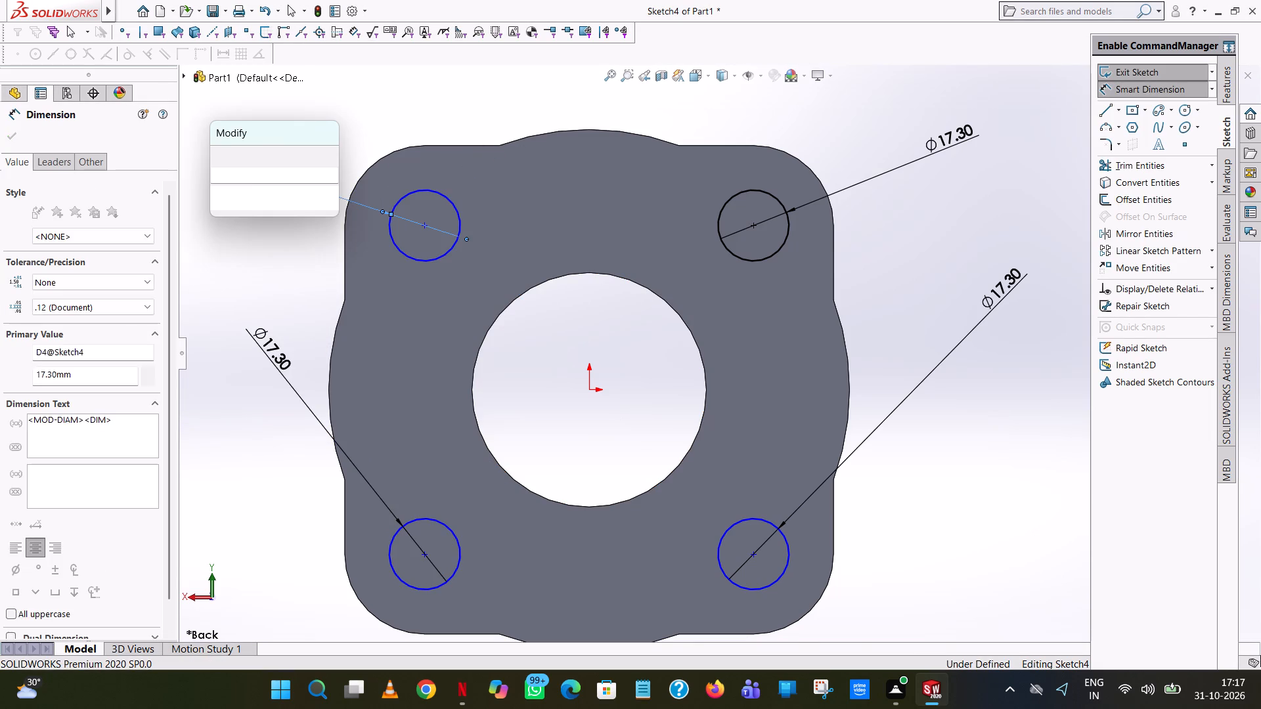
left_click(217, 148)
left_click(403, 71)
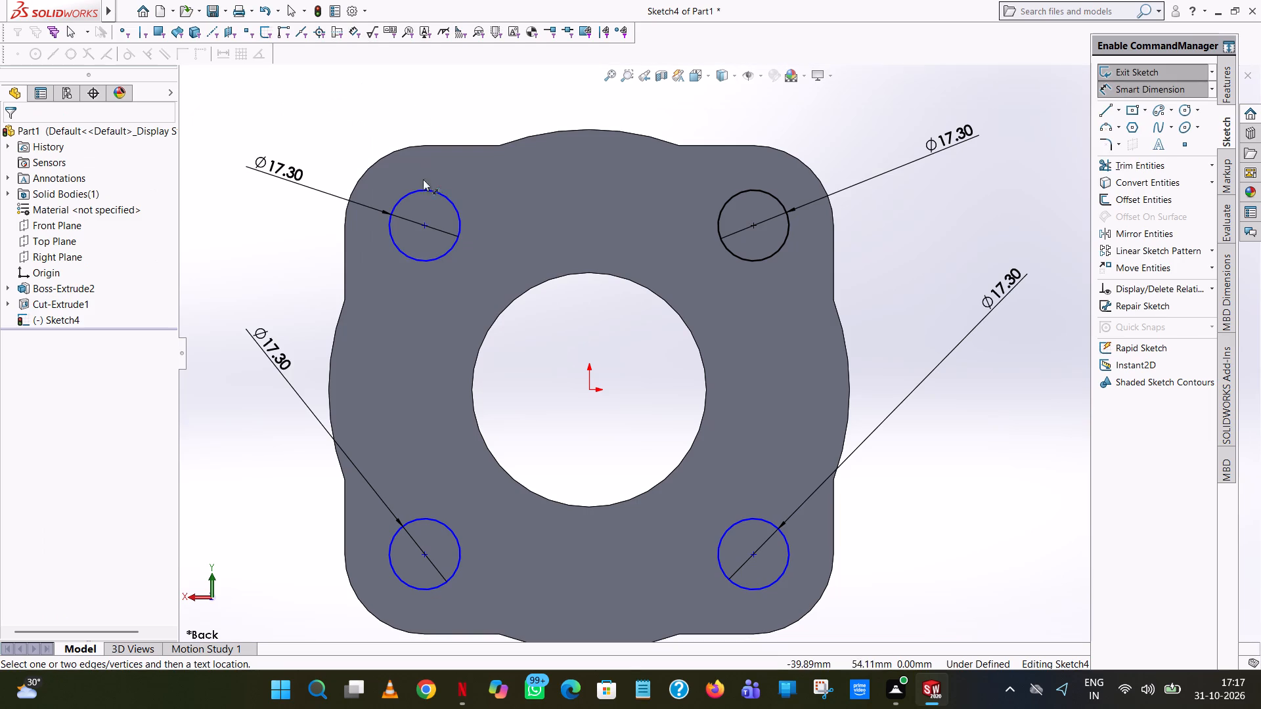
Add horizontal and vertical Smart Dimensions between the origin and the centre of the upper-left corner circle.
left_click(426, 226)
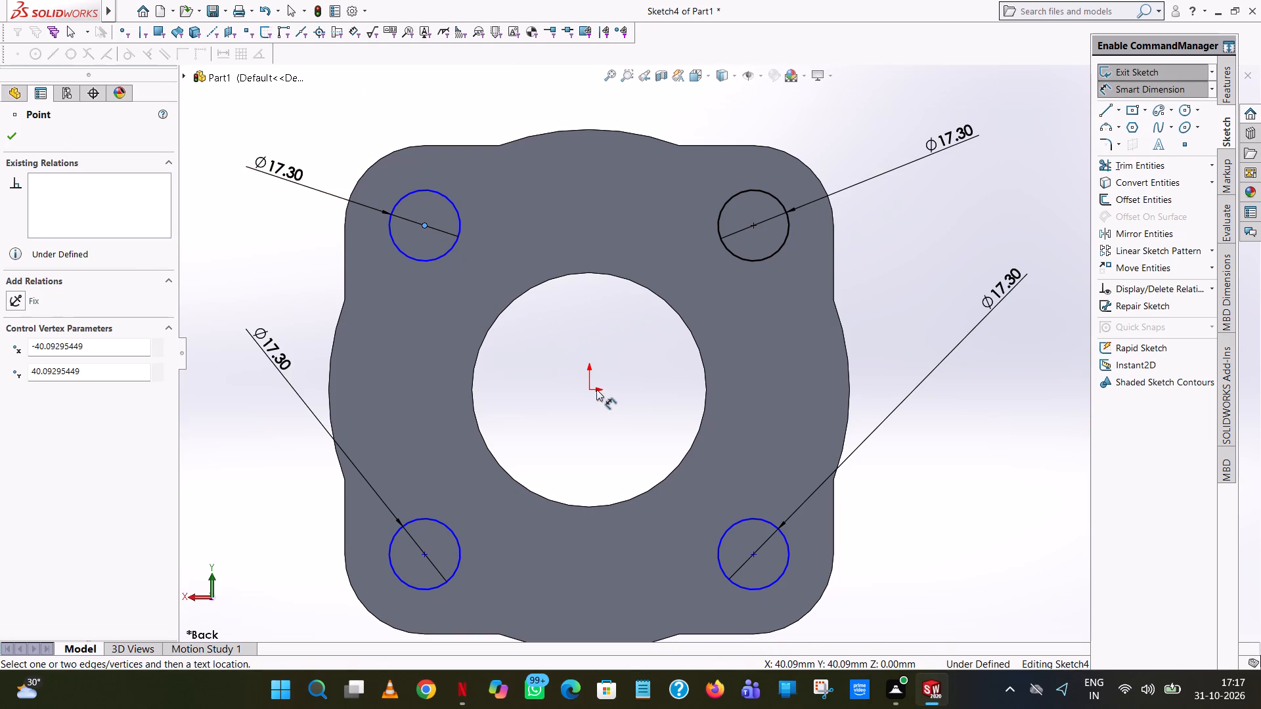
left_click(591, 389)
left_click(552, 106)
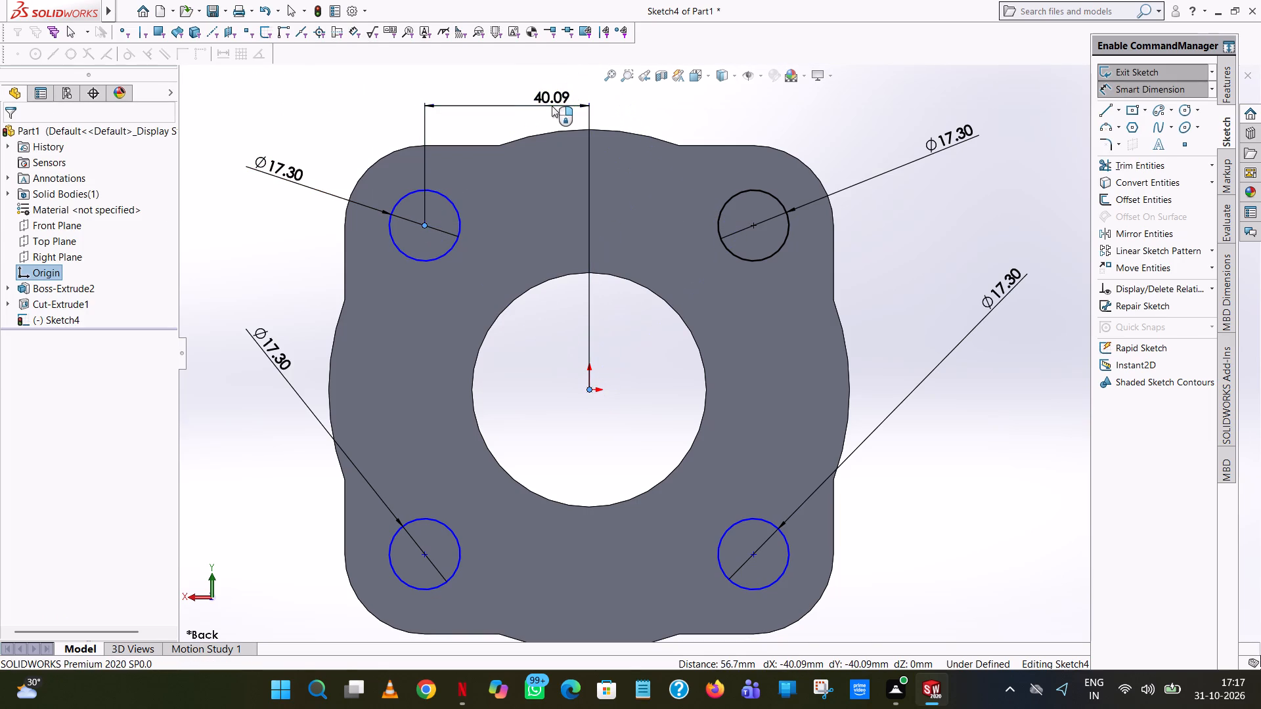
left_click(489, 79)
left_click(359, 119)
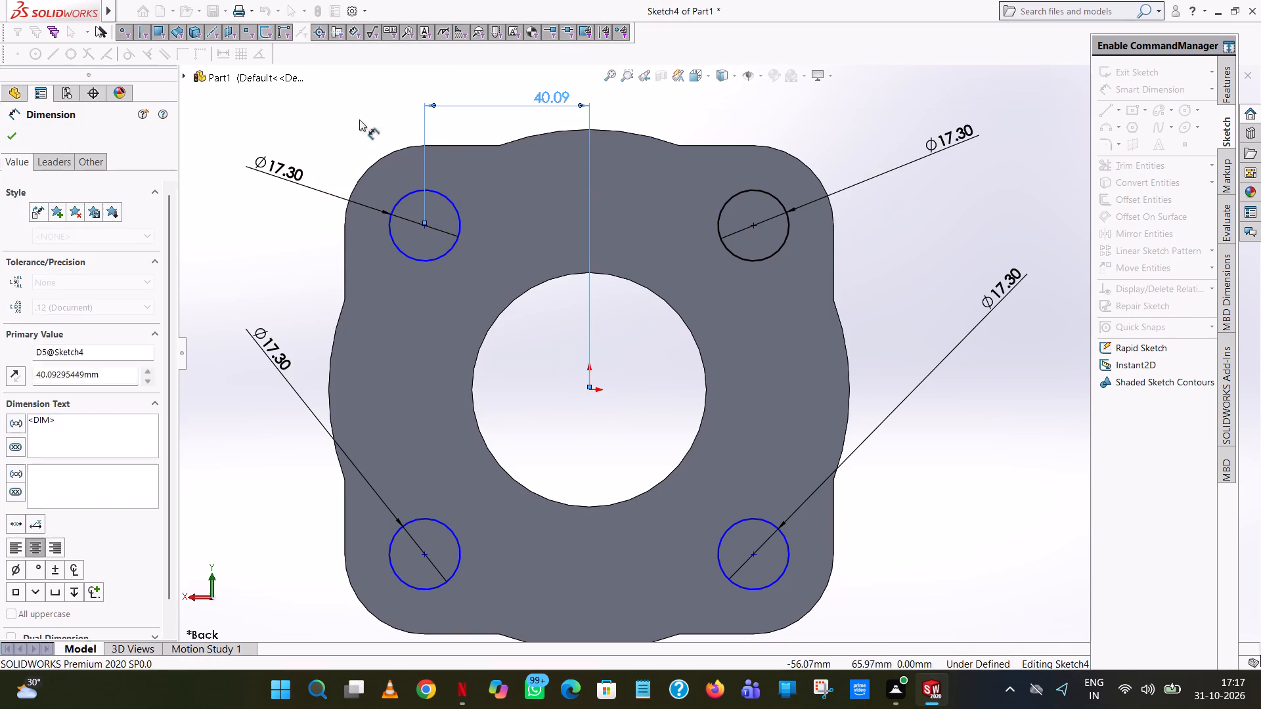
left_click(422, 222)
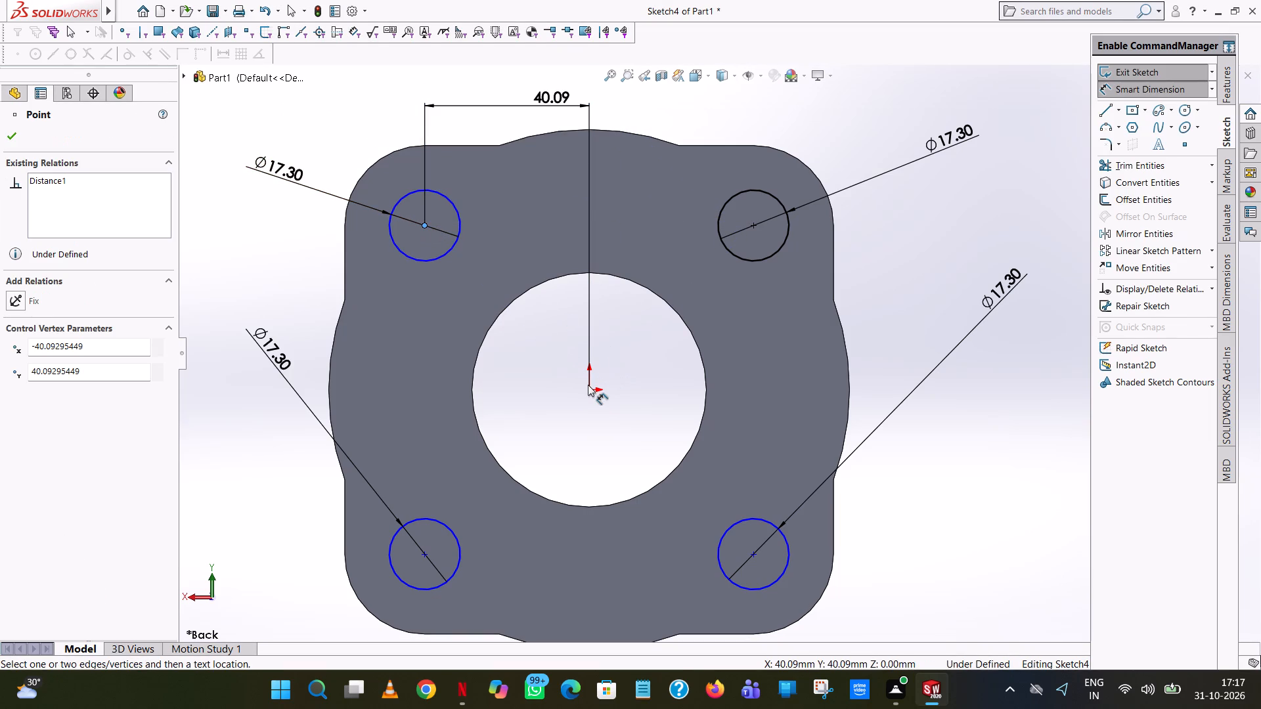
left_click(587, 390)
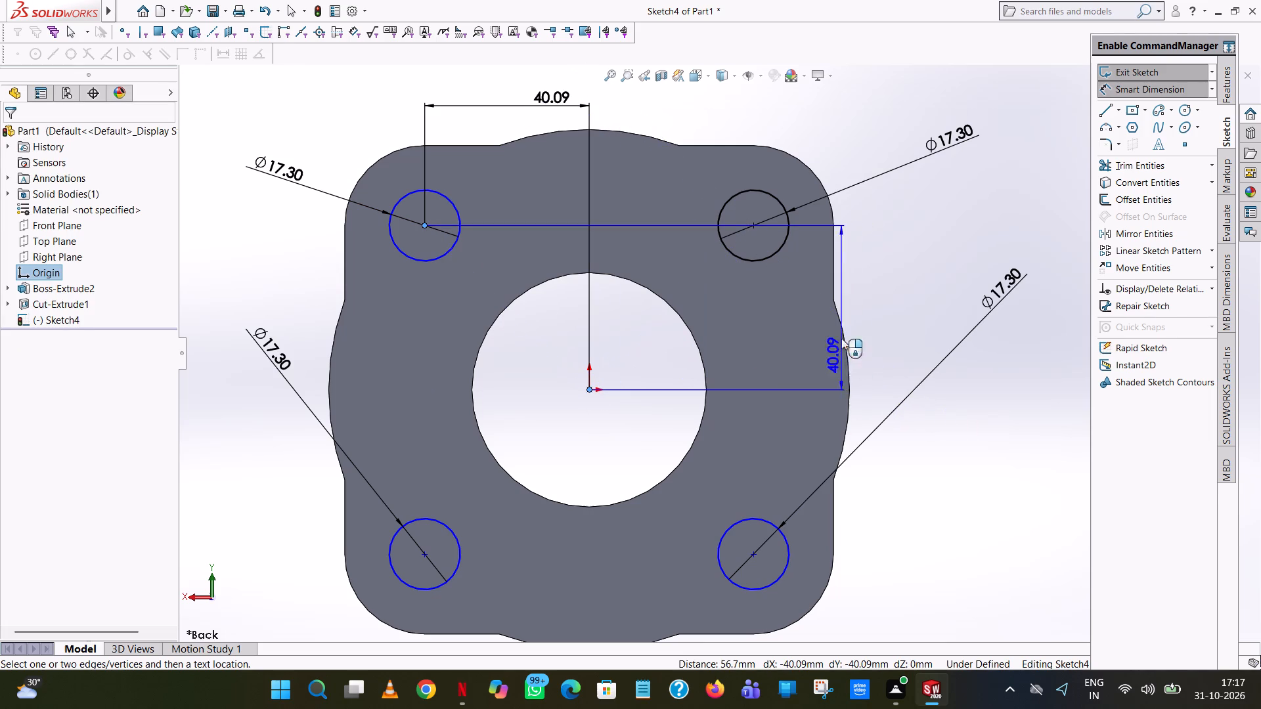
left_click(886, 261)
left_click(824, 237)
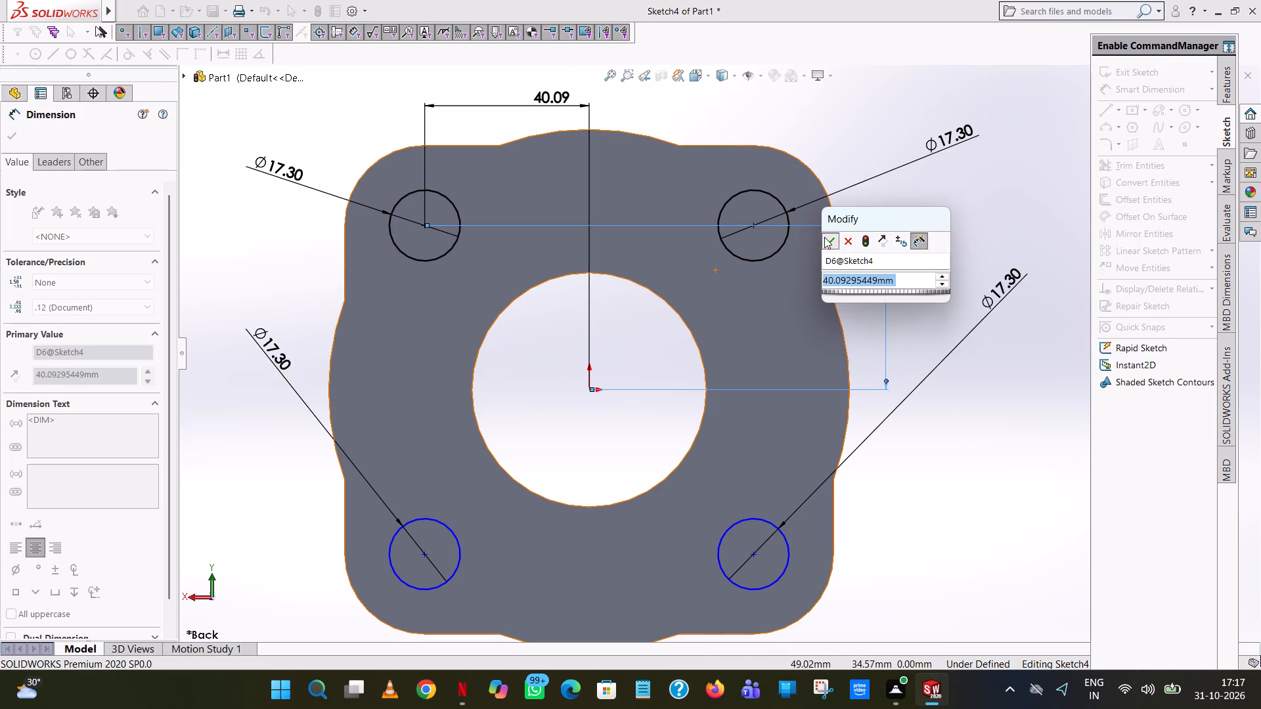
left_click(955, 203)
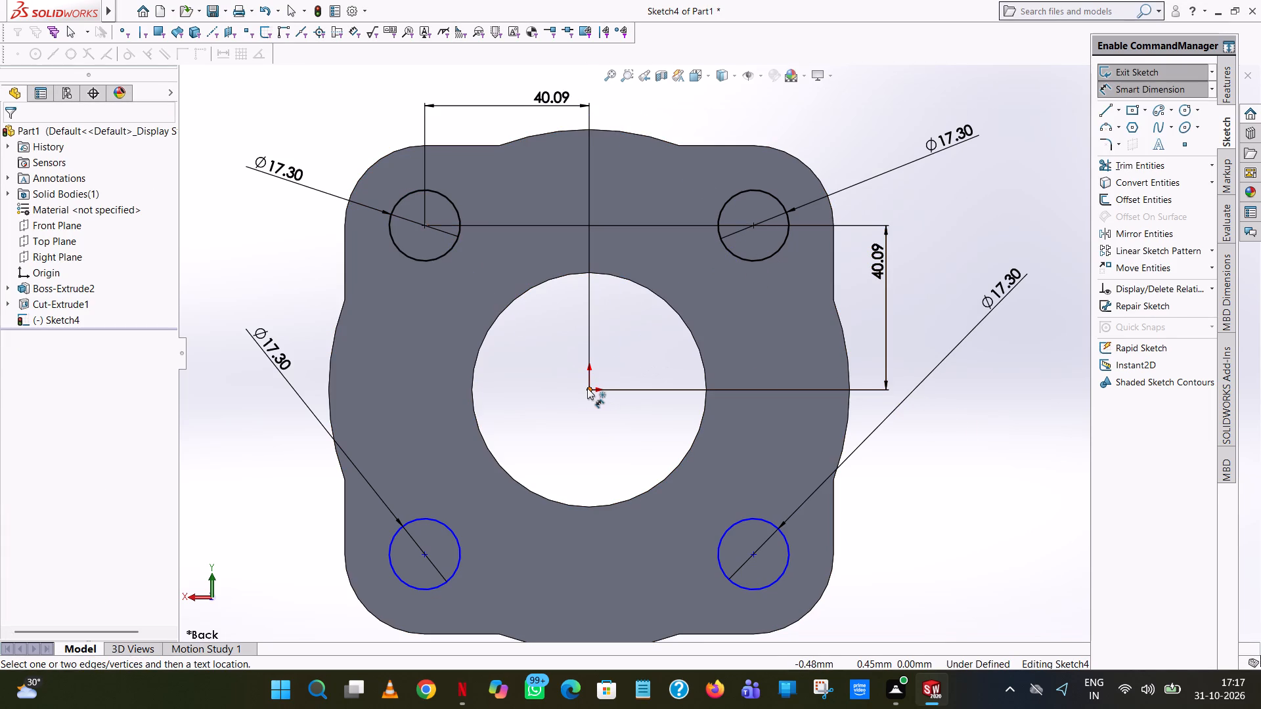
Add vertical and horizontal Smart Dimensions between the origin and the centre of the lower-right corner circle.
left_click(587, 388)
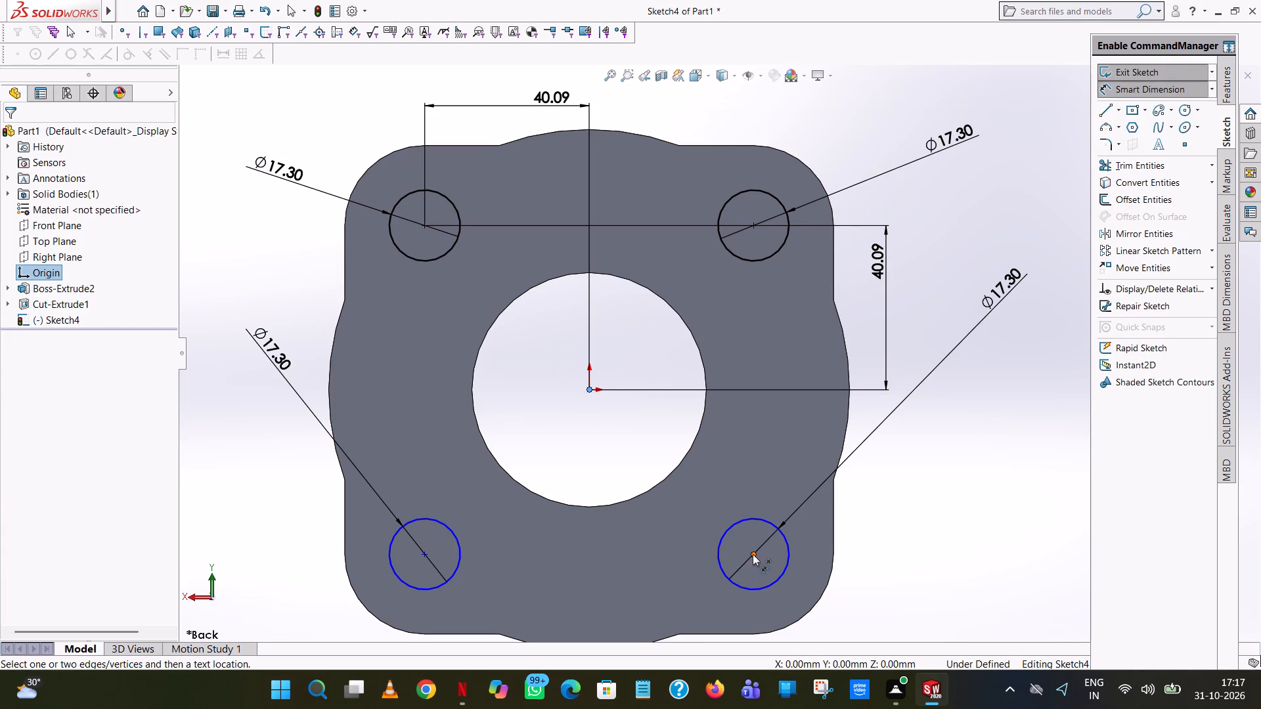
left_click(753, 553)
left_click(989, 525)
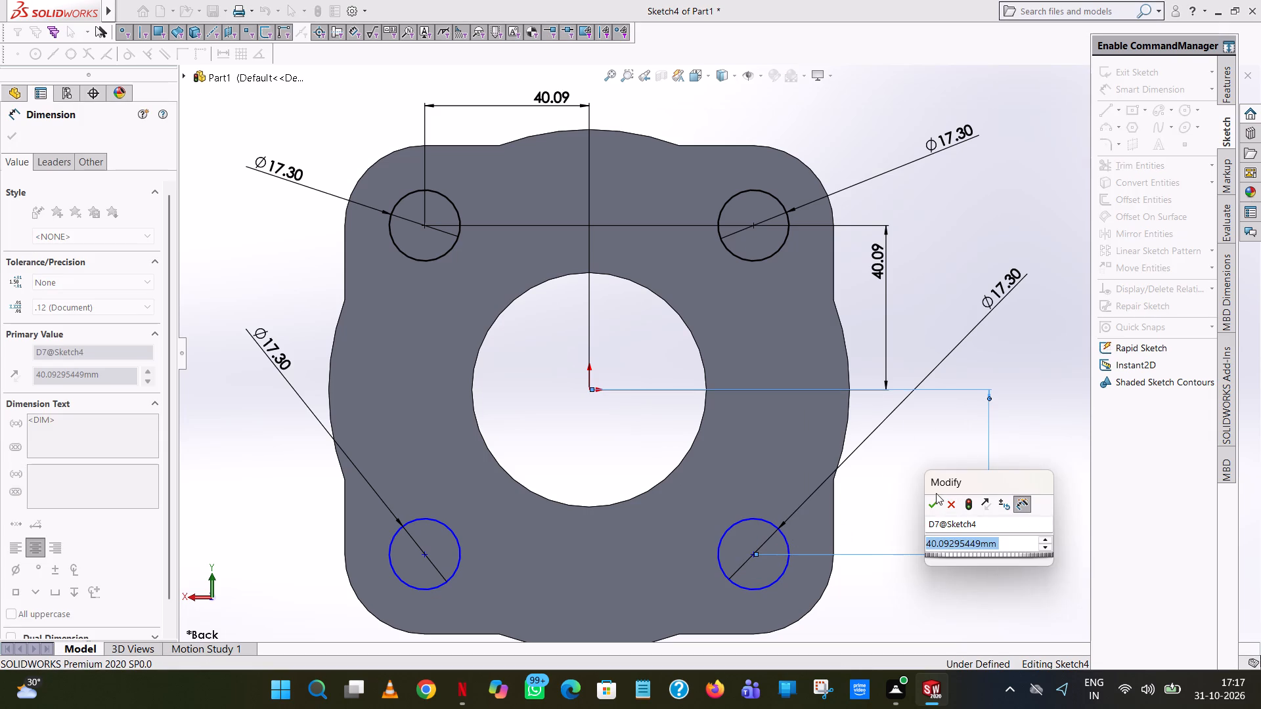
left_click(932, 498)
left_click(928, 475)
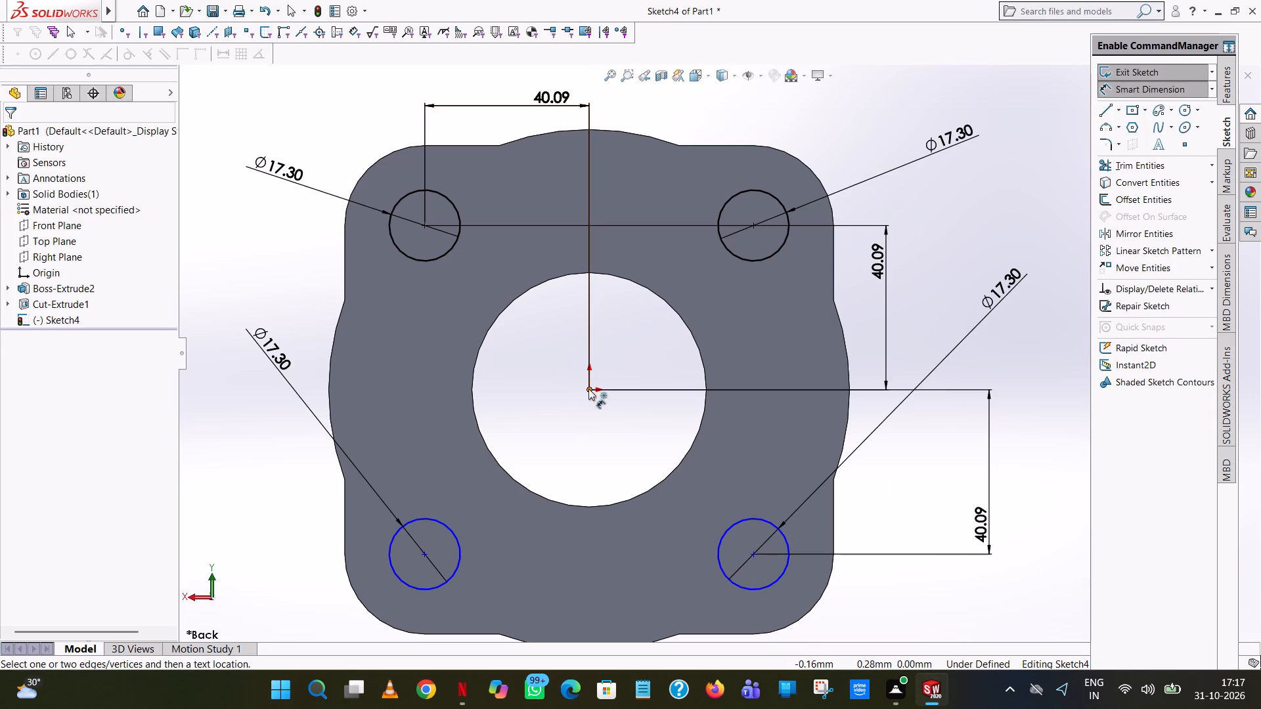
left_click(588, 389)
left_click(755, 553)
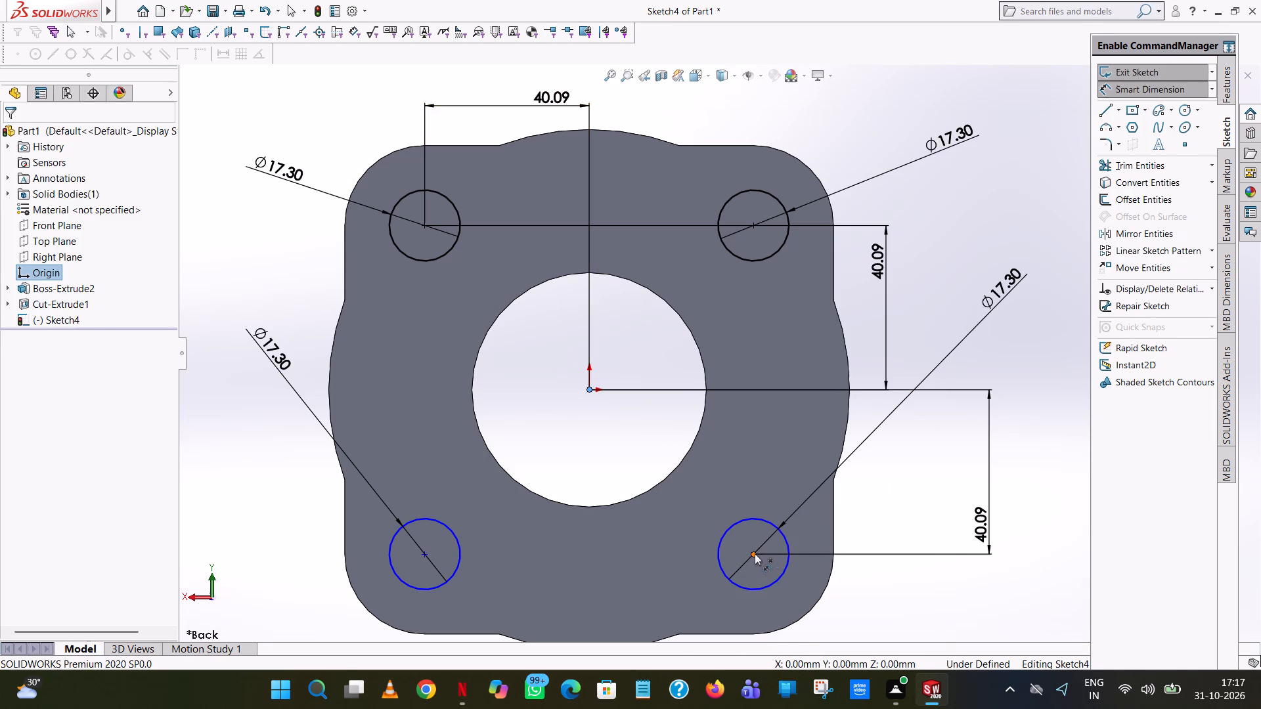
scroll(724, 565, "up", 5)
left_click(716, 513)
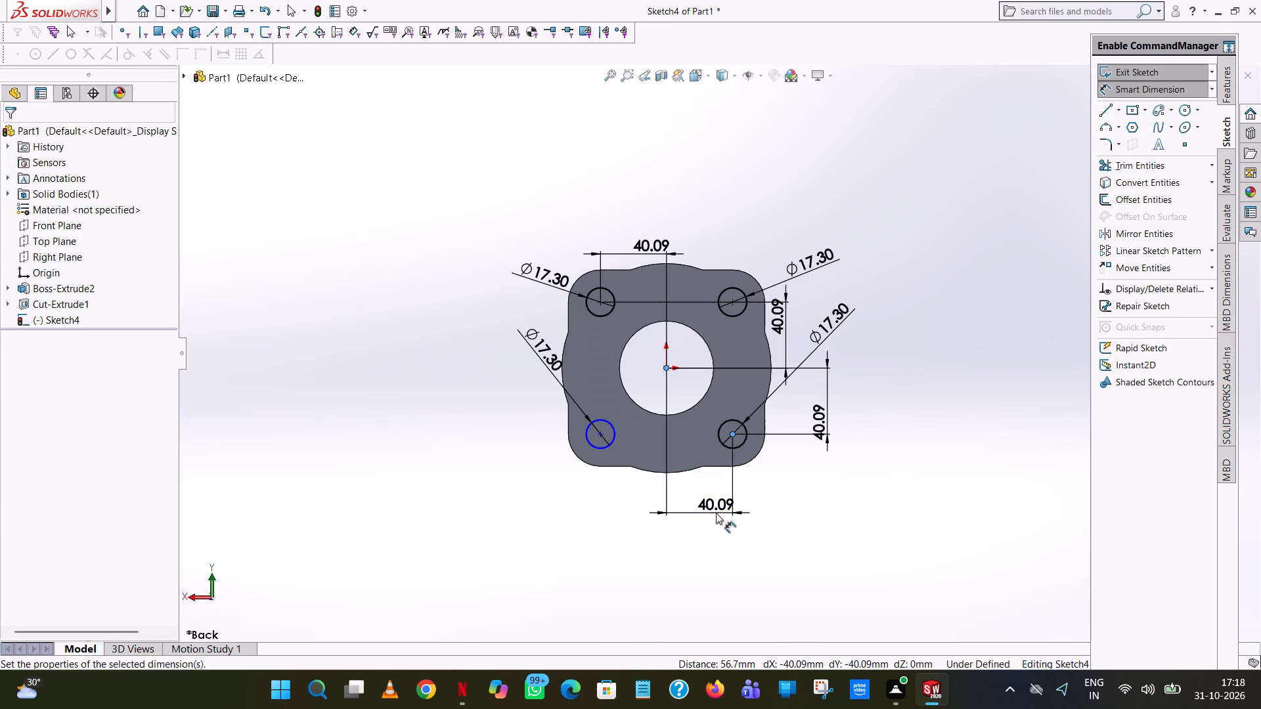
left_click(658, 494)
left_click(893, 463)
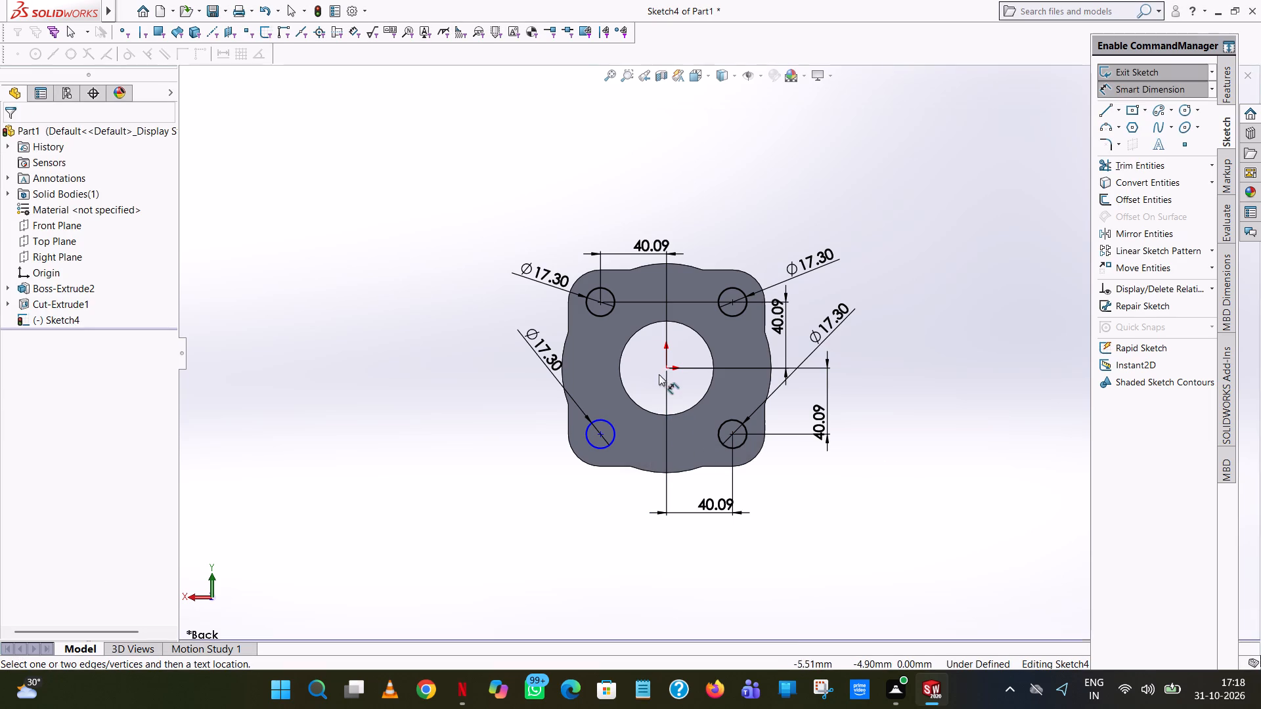
Add an aligned dimension between the origin and the centre of the lower-left corner circle.
left_click(666, 366)
left_click(598, 437)
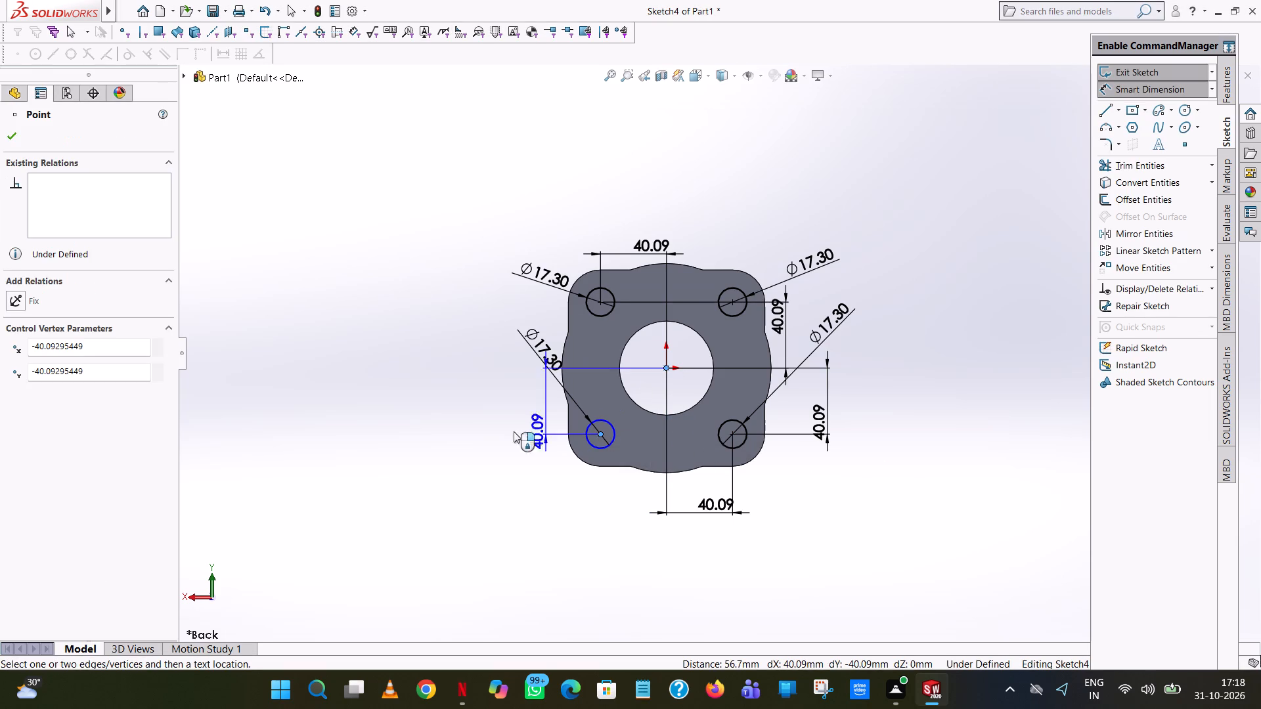
left_click(445, 436)
left_click(398, 414)
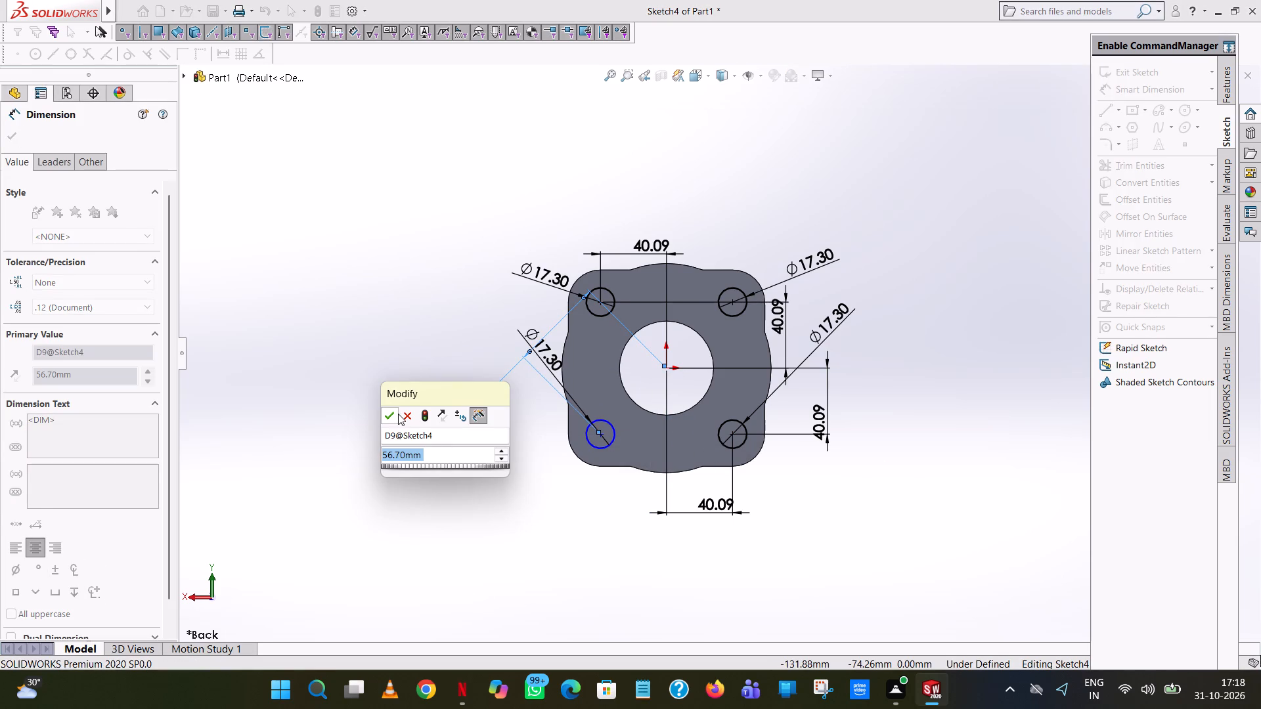
left_click(261, 15)
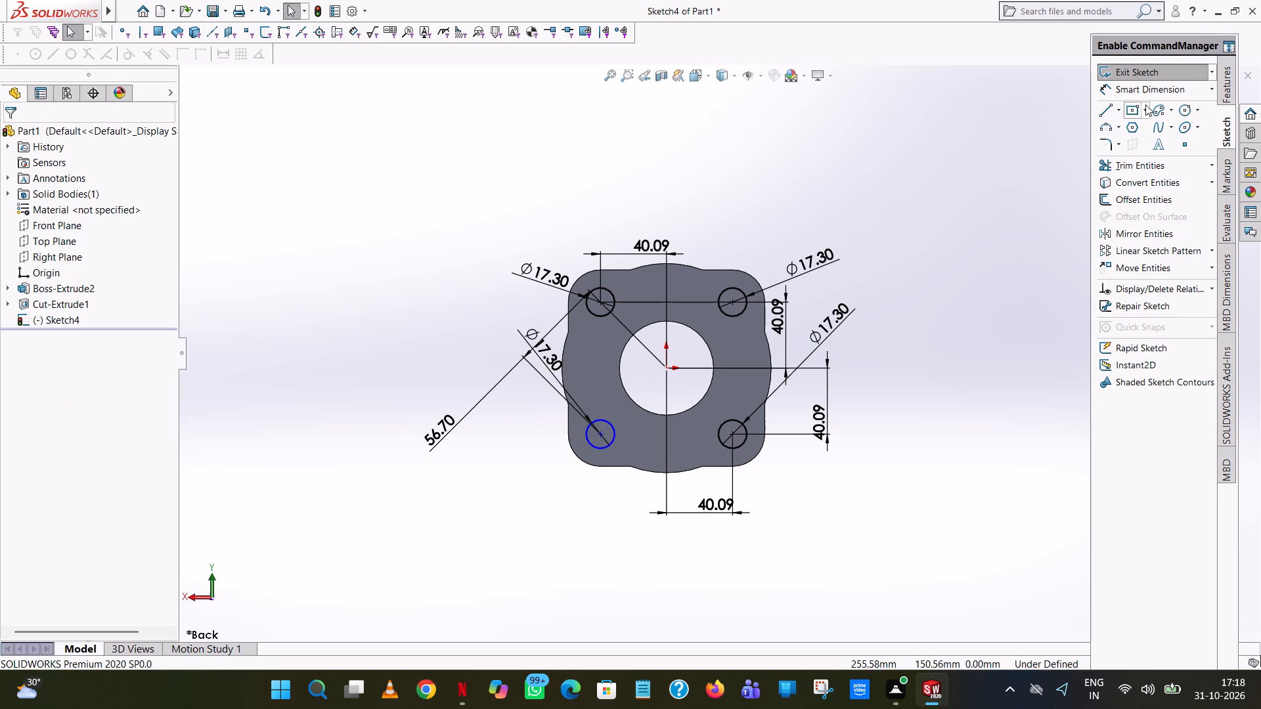
Finish the sketch and cut the four corner circles through the plate with a 43.5 mm blind Extruded Cut.
left_click(1155, 78)
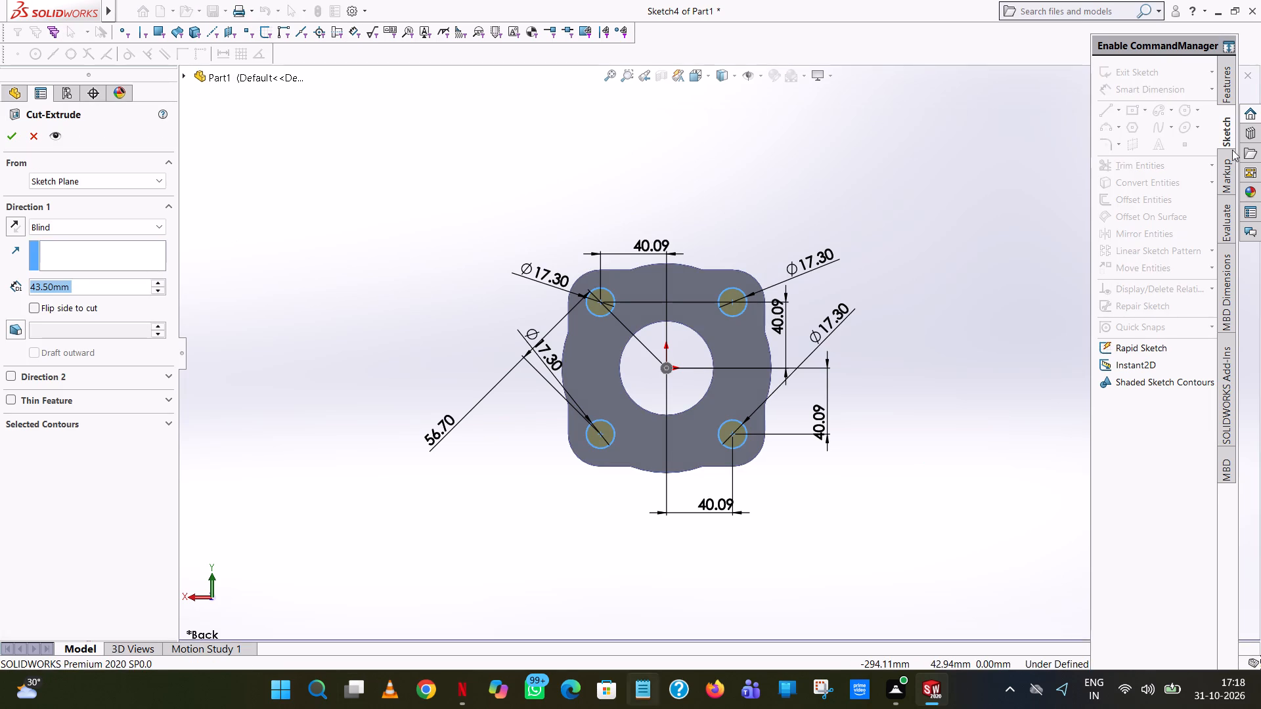
middle_click_drag(772, 173, 942, 220)
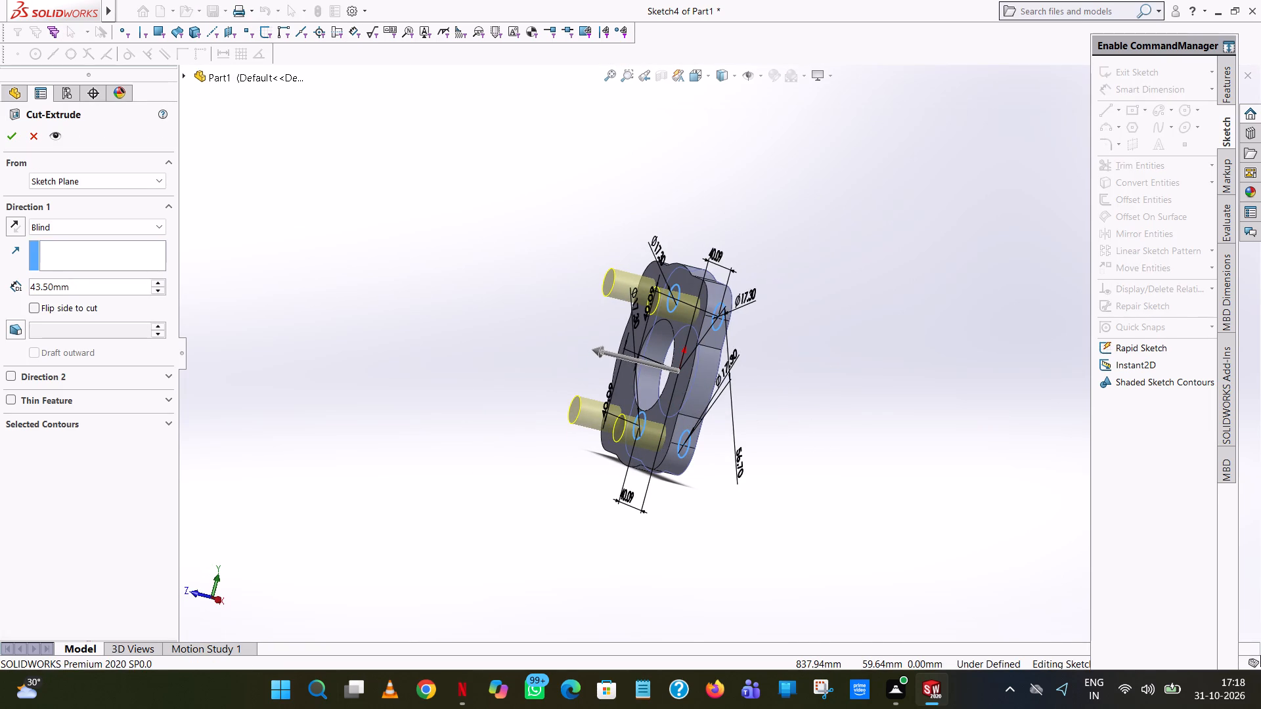
left_click(11, 133)
left_click(795, 200)
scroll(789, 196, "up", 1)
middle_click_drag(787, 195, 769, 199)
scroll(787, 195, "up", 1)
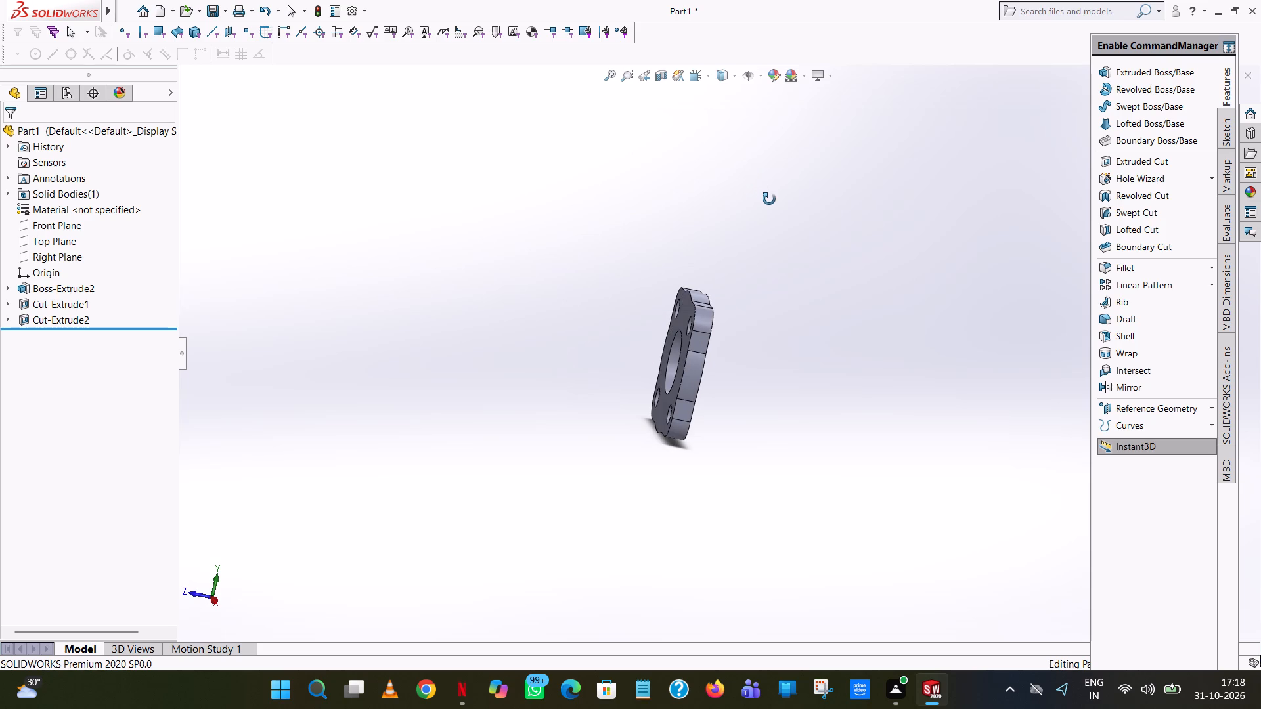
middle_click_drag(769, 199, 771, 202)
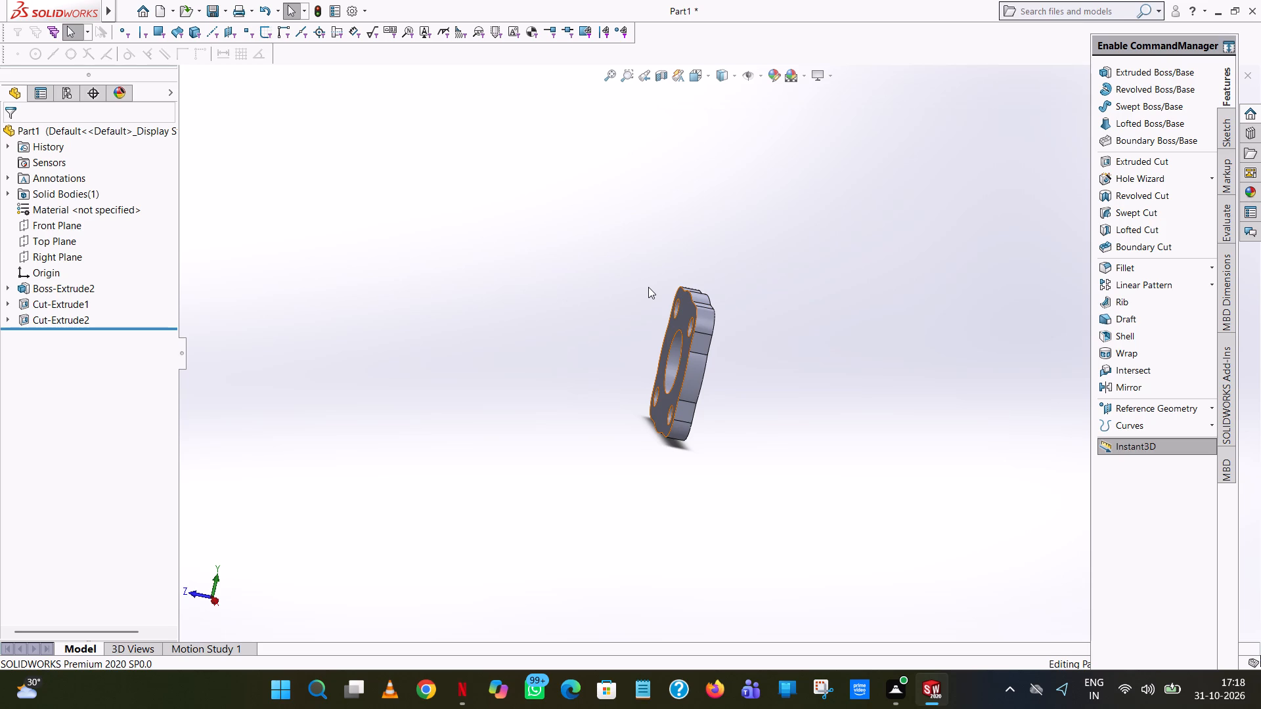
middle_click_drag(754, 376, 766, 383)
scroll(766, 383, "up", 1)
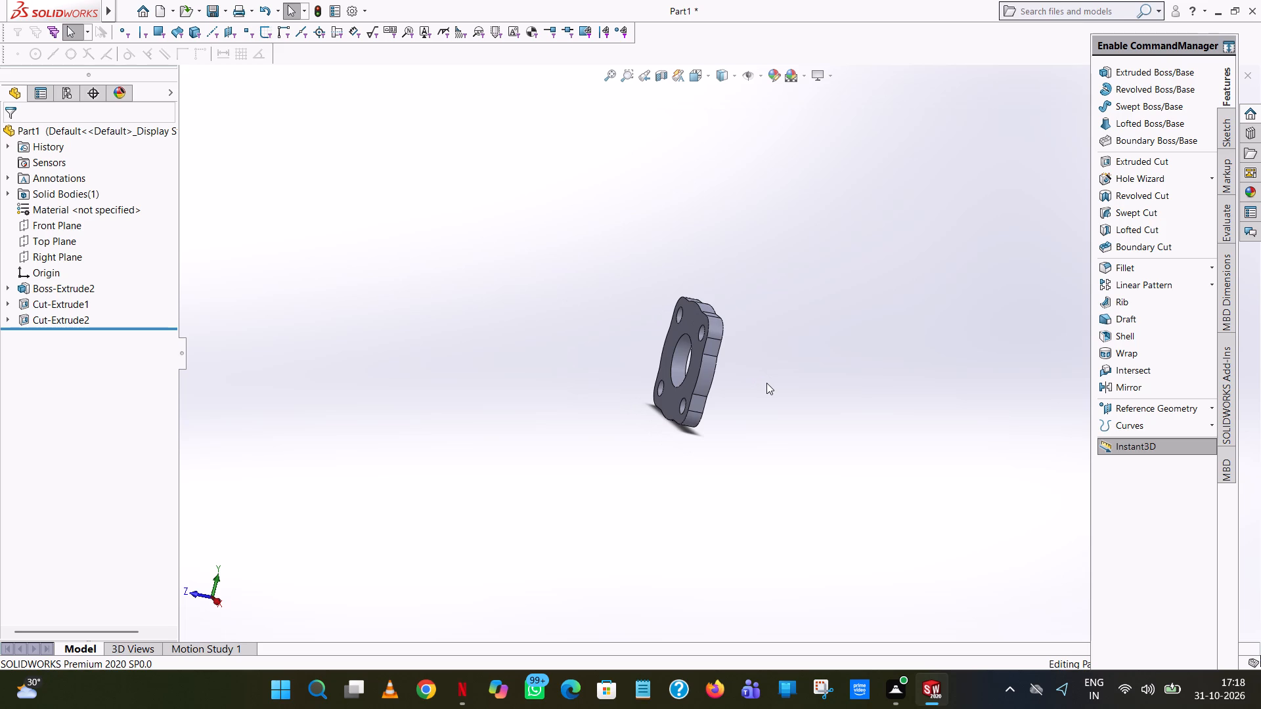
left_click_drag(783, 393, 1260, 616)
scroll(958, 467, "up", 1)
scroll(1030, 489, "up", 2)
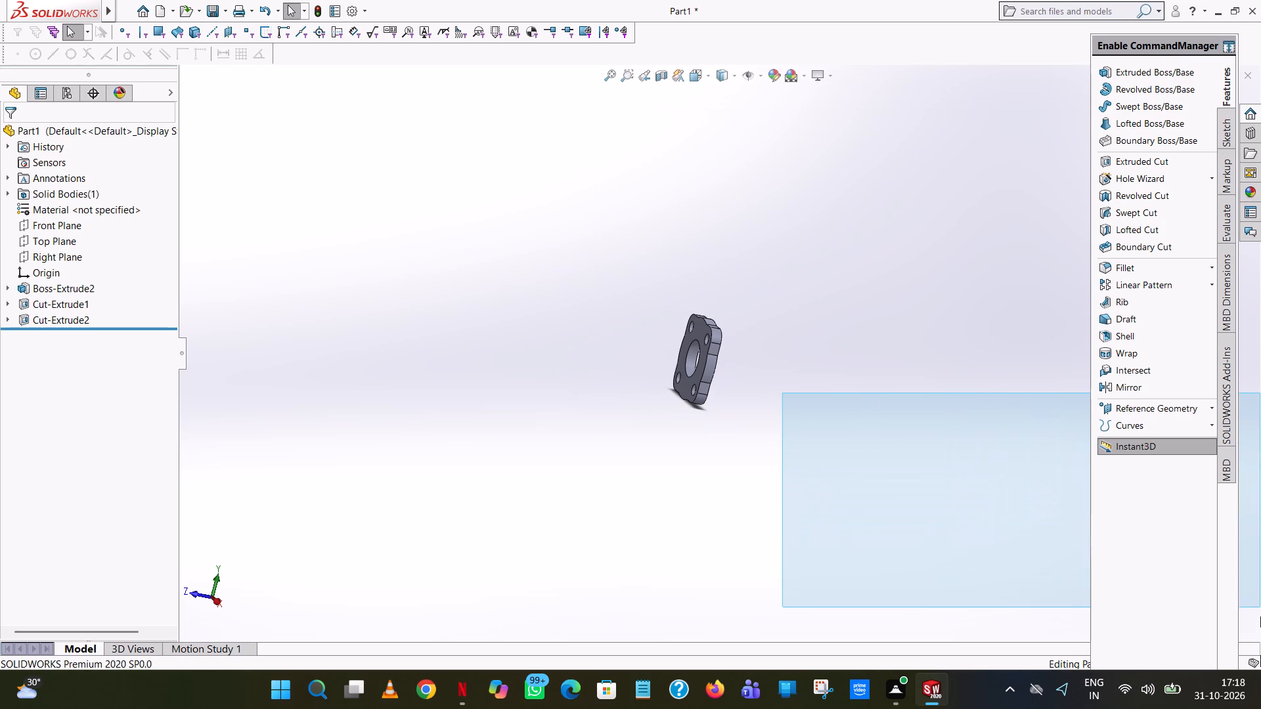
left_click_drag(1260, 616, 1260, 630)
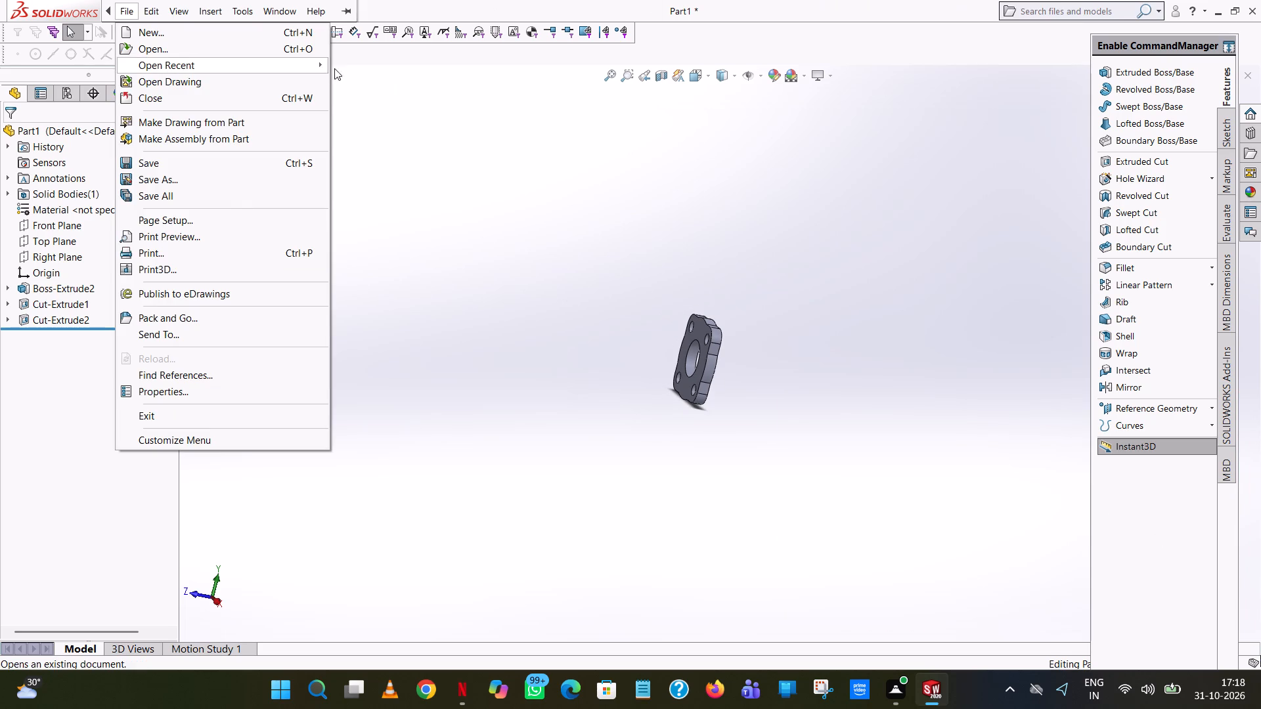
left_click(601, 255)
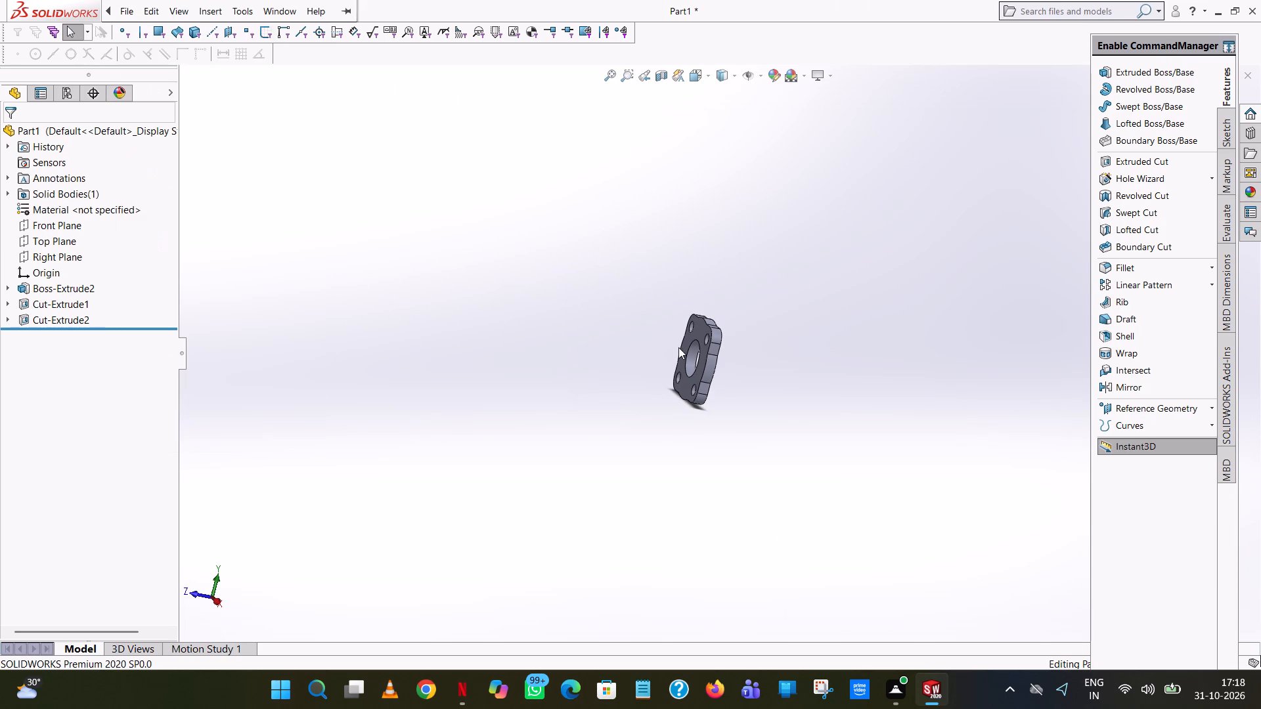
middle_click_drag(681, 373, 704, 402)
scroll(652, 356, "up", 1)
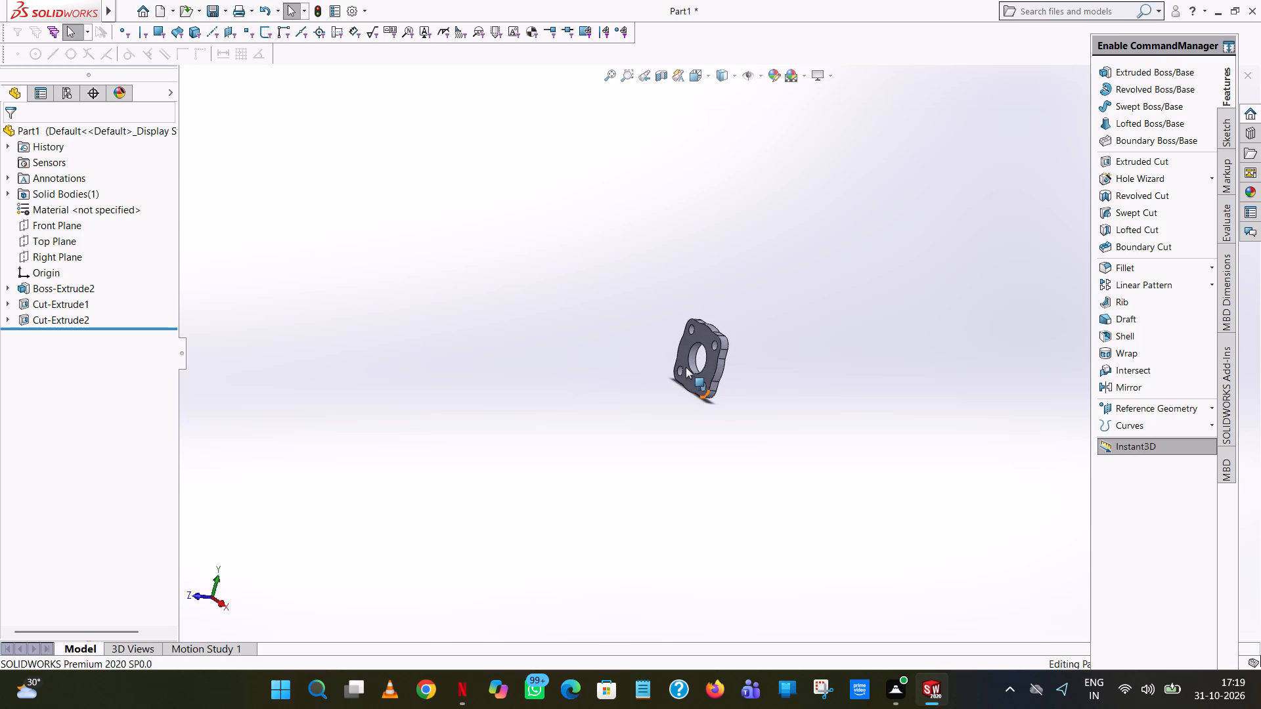
Start an Extruded Boss/Base with a new sketch on the plate's front face.
scroll(686, 367, "down", 8)
left_click(1153, 63)
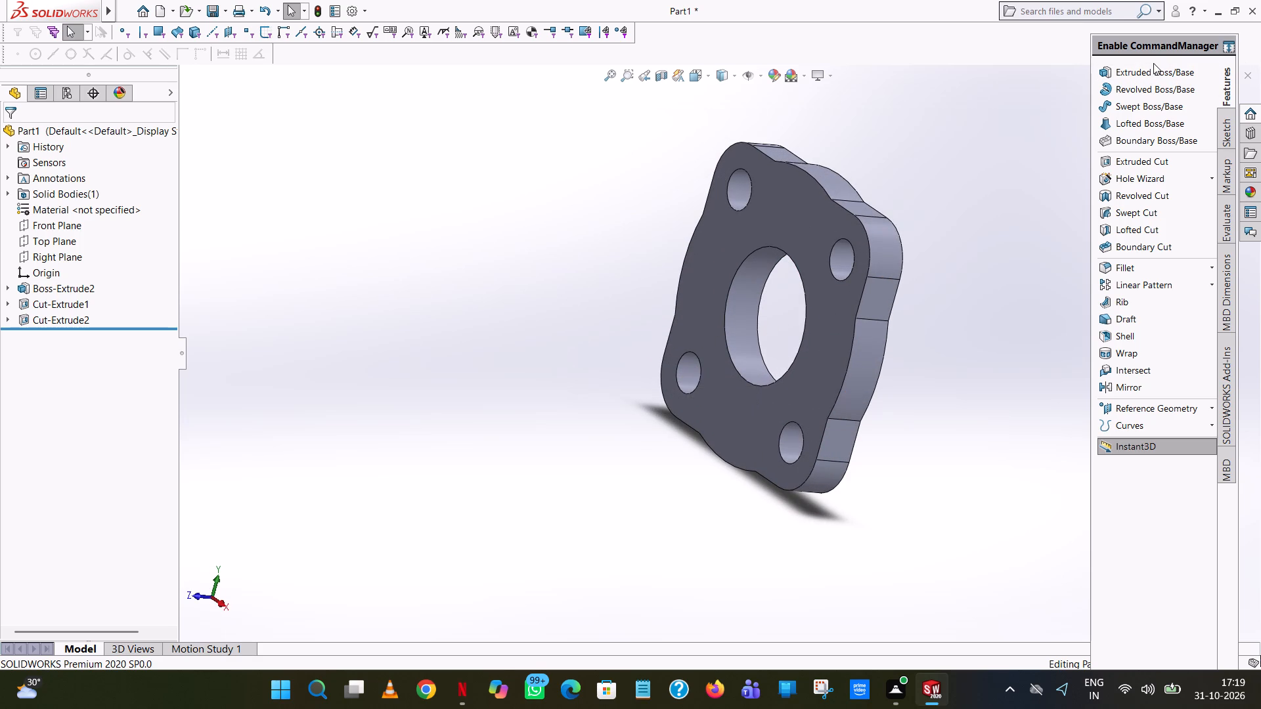
left_click(771, 217)
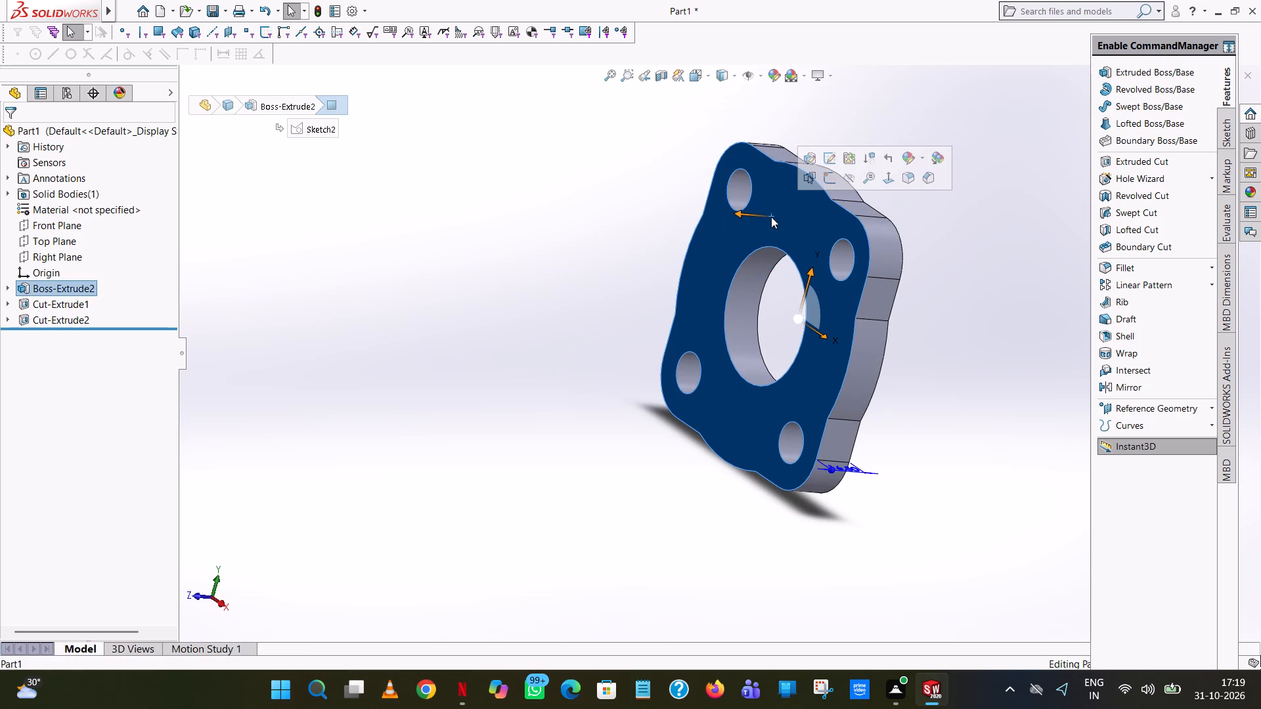
left_click(435, 194)
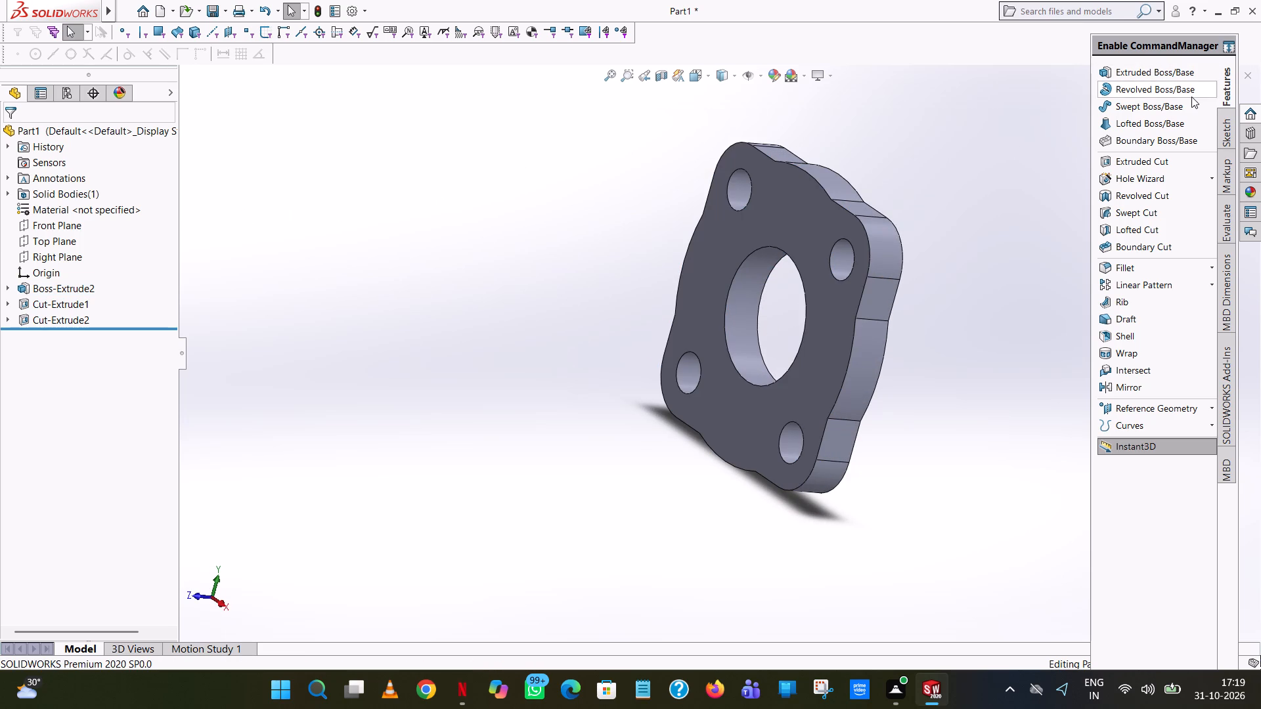
left_click(1153, 79)
left_click(760, 213)
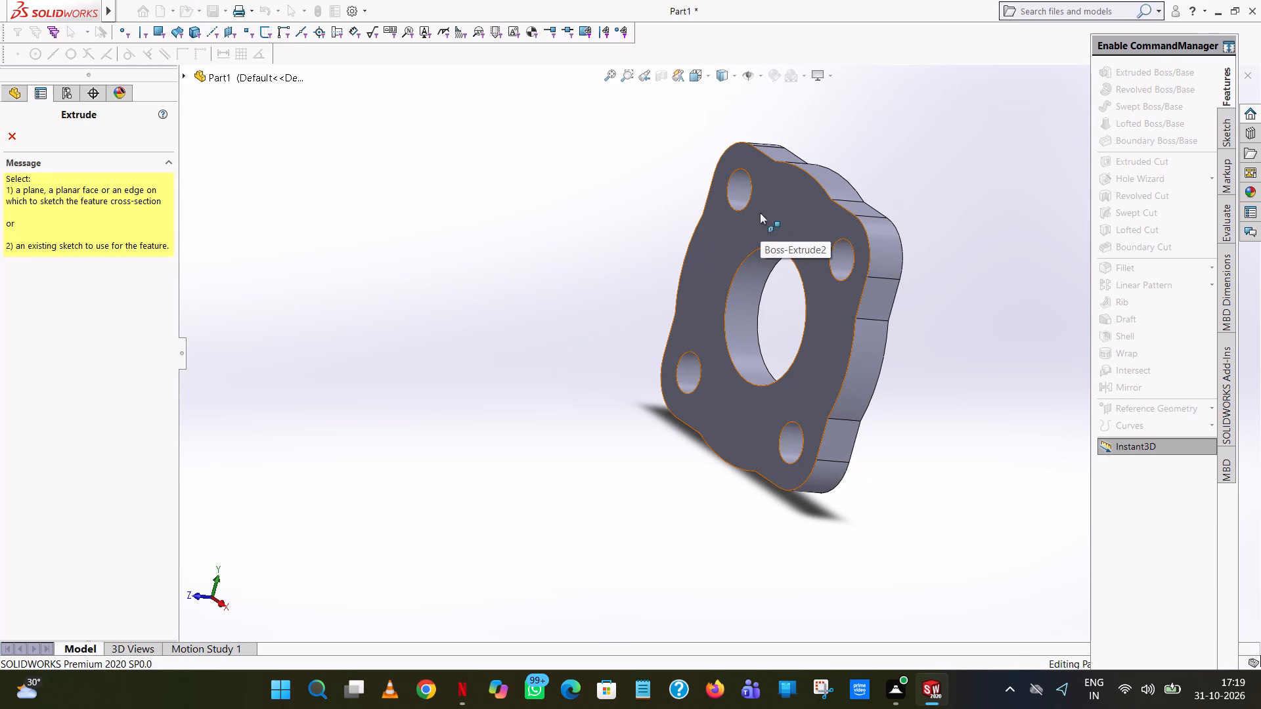
left_click(706, 73)
left_click(770, 150)
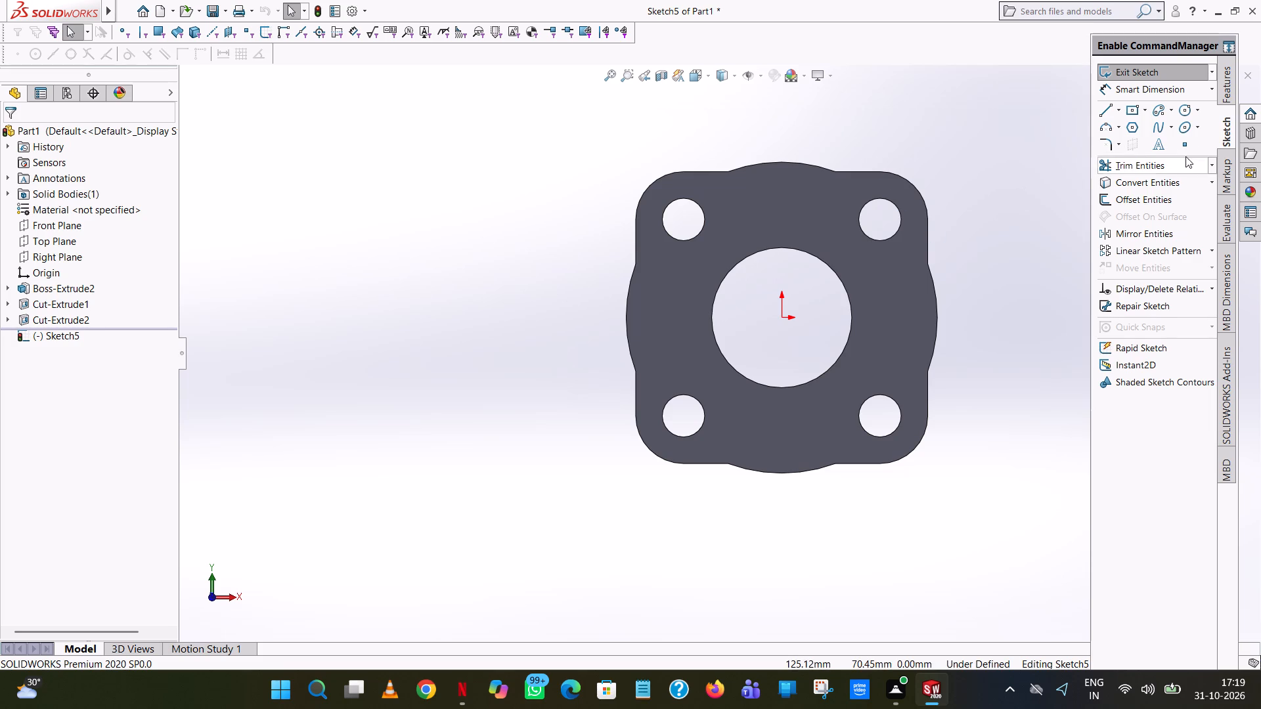
Sketch a circle centred on the origin on the front face with a radius of 95.3/2 mm (47.65 mm).
left_click(1182, 110)
left_click(784, 317)
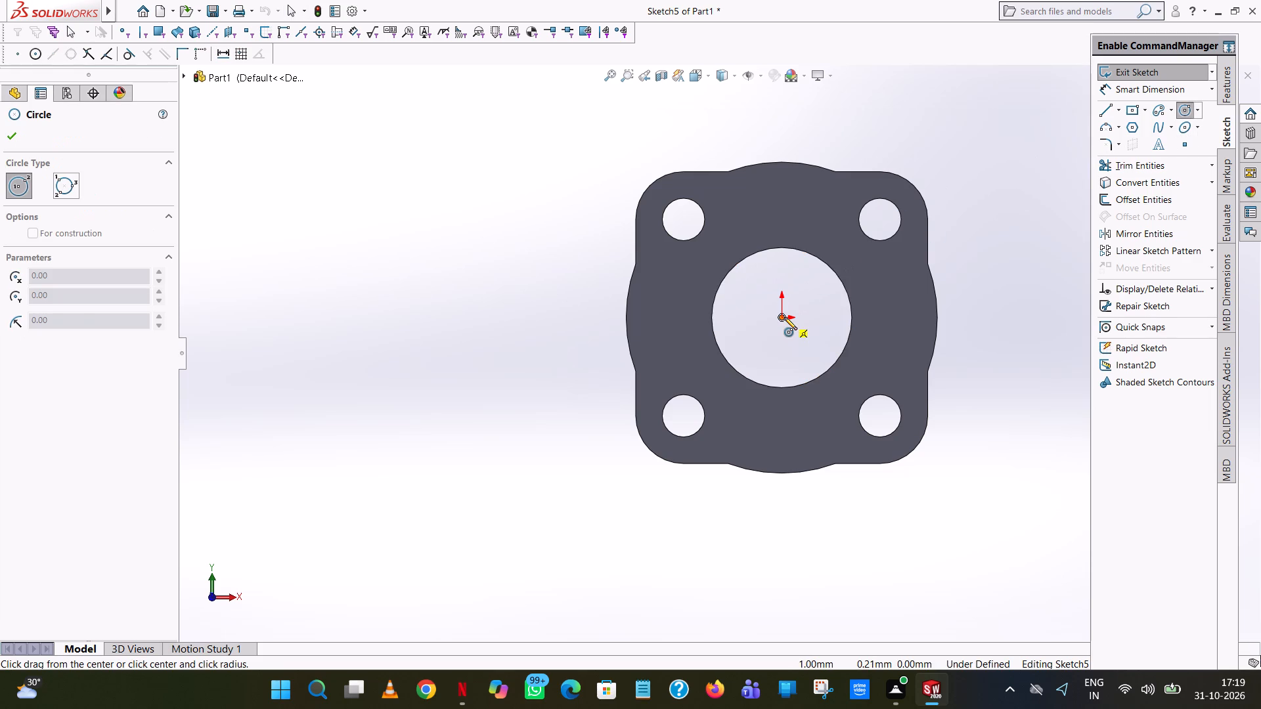
left_click(806, 203)
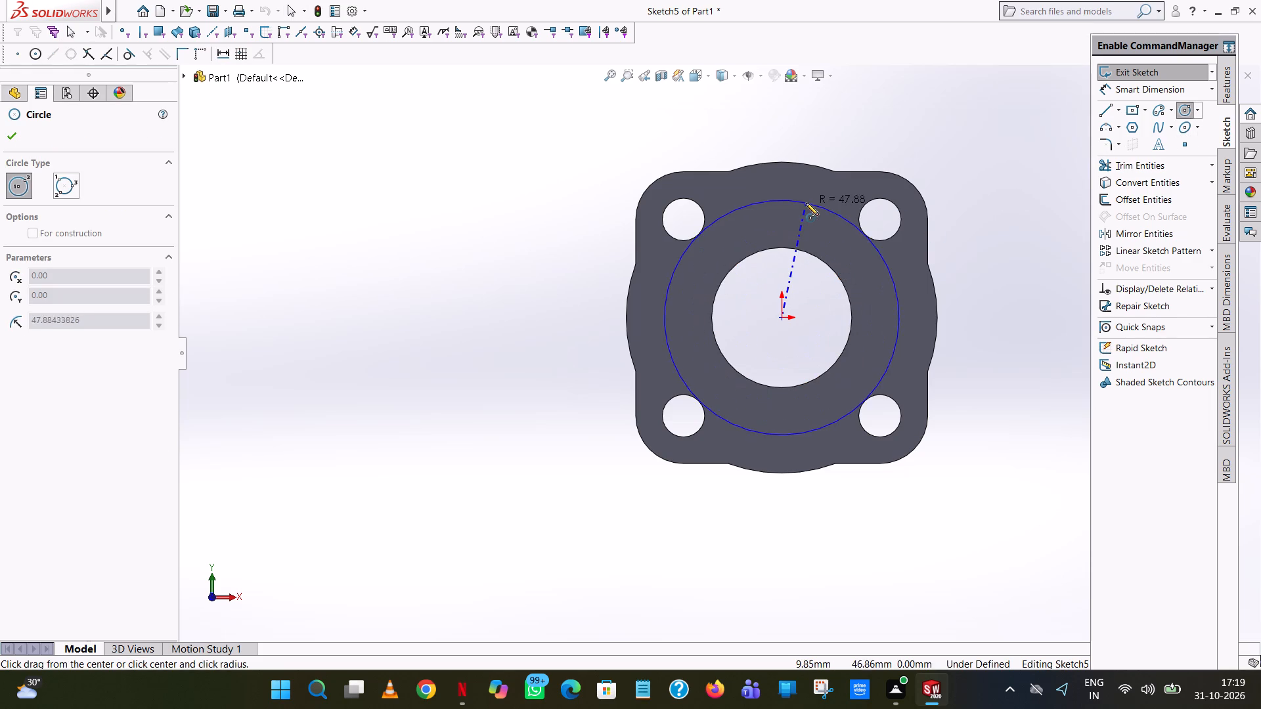
type("95.3/2")
key("Return")
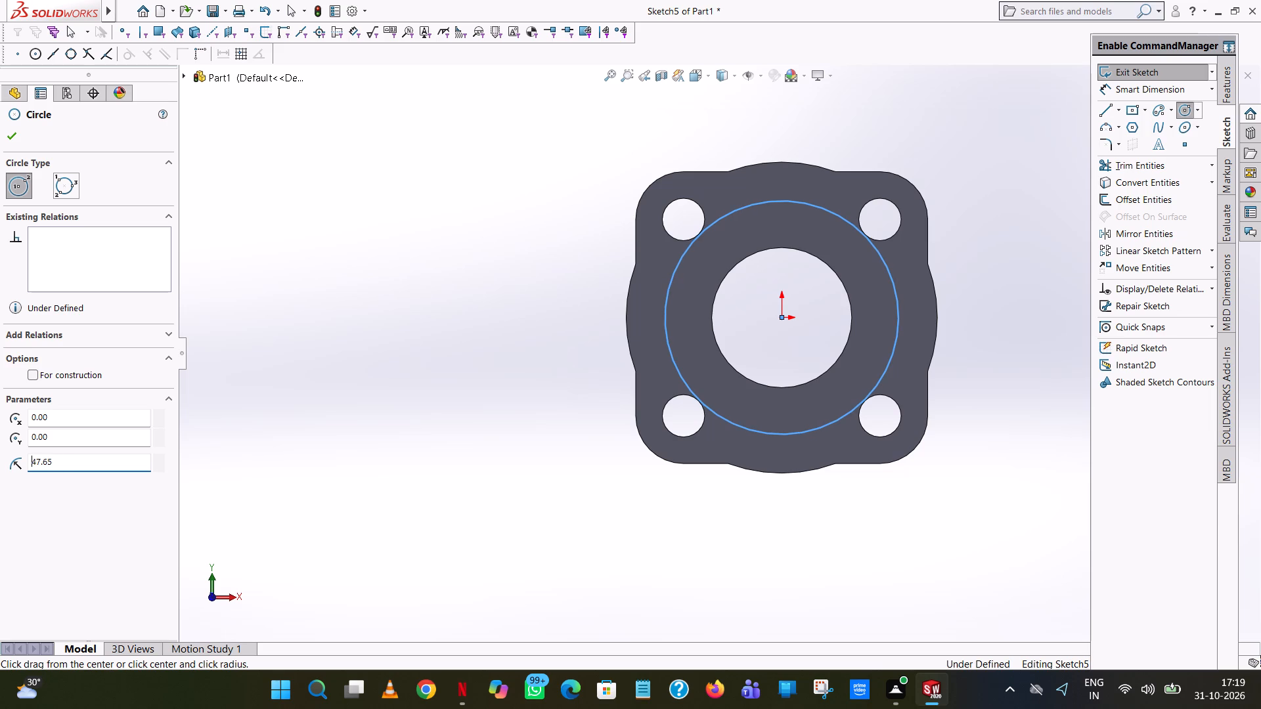
right_click(806, 203)
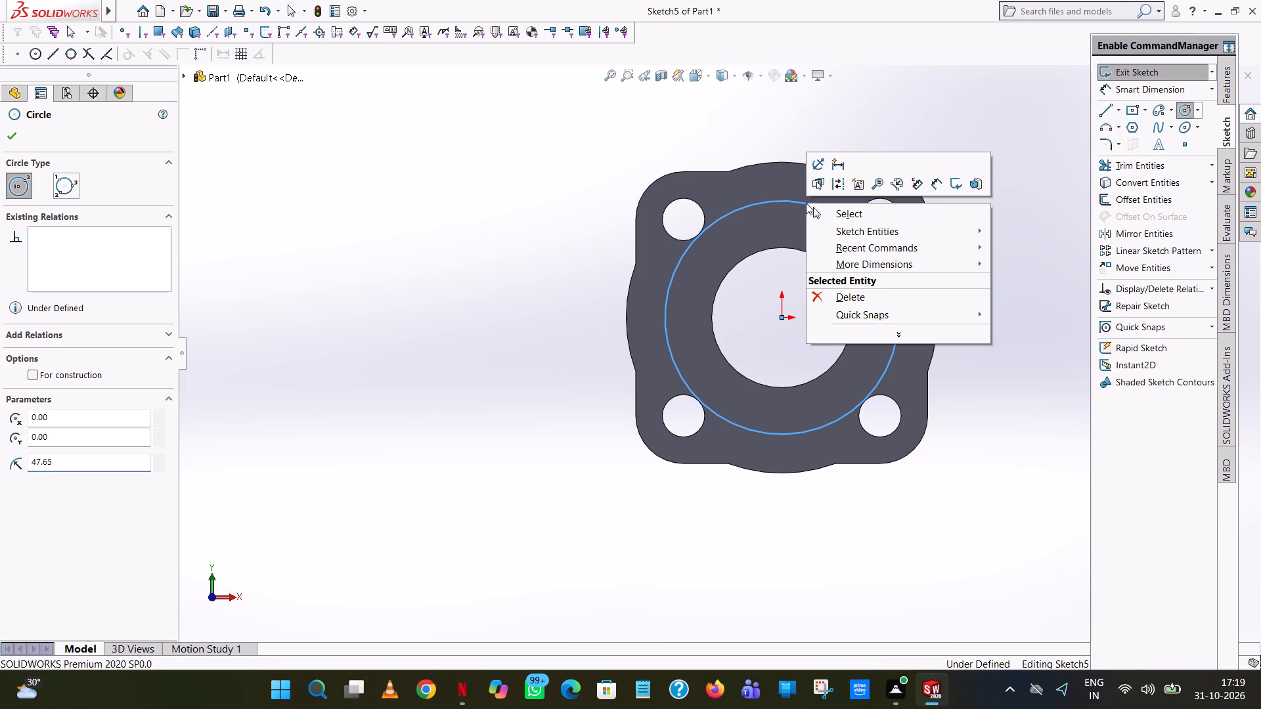
left_click(846, 216)
scroll(859, 224, "down", 8)
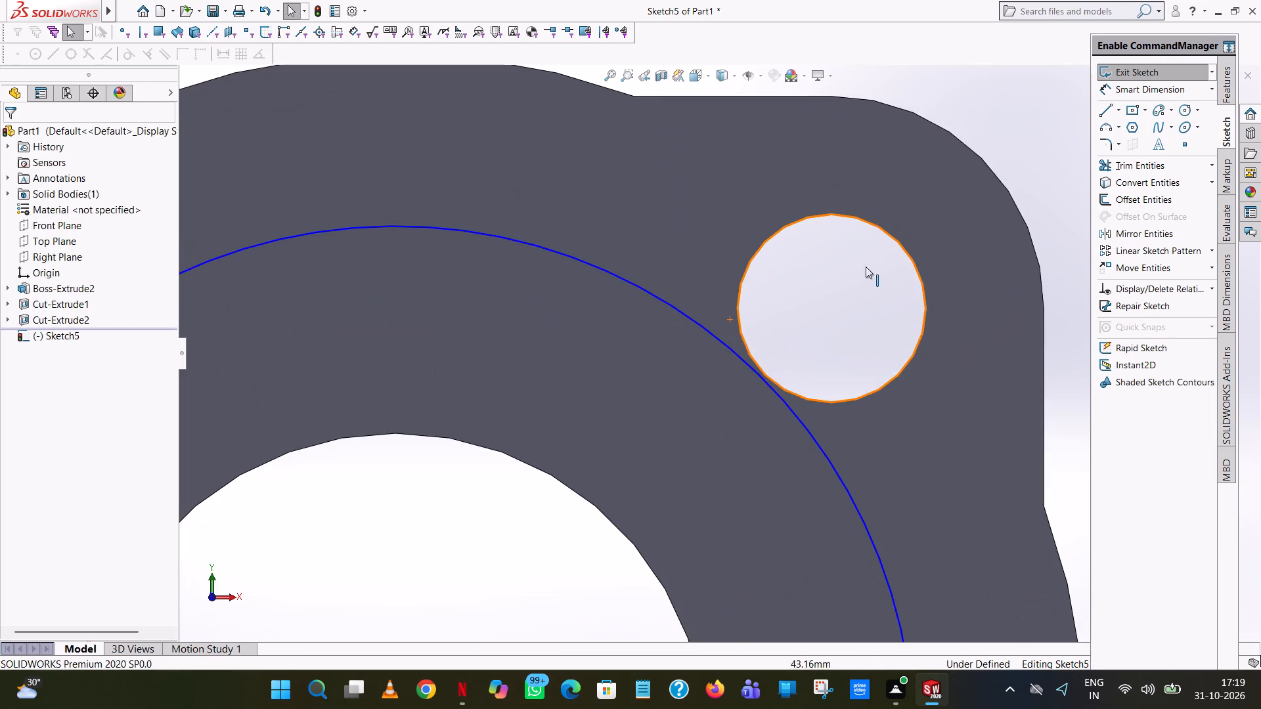
Examine the clearance between the boss circle and the two upper corner holes on the plate's front face.
scroll(793, 398, "down", 6)
scroll(668, 308, "down", 6)
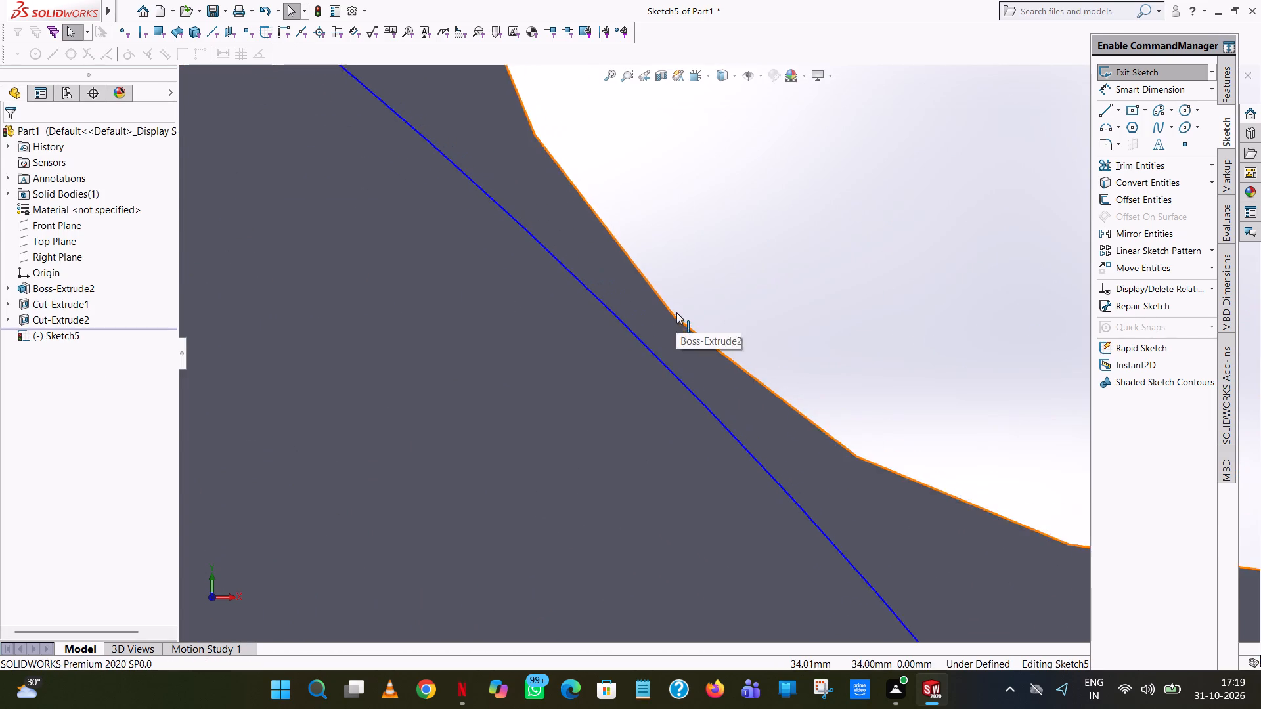
scroll(678, 312, "up", 20)
scroll(678, 312, "up", 3)
scroll(638, 368, "down", 6)
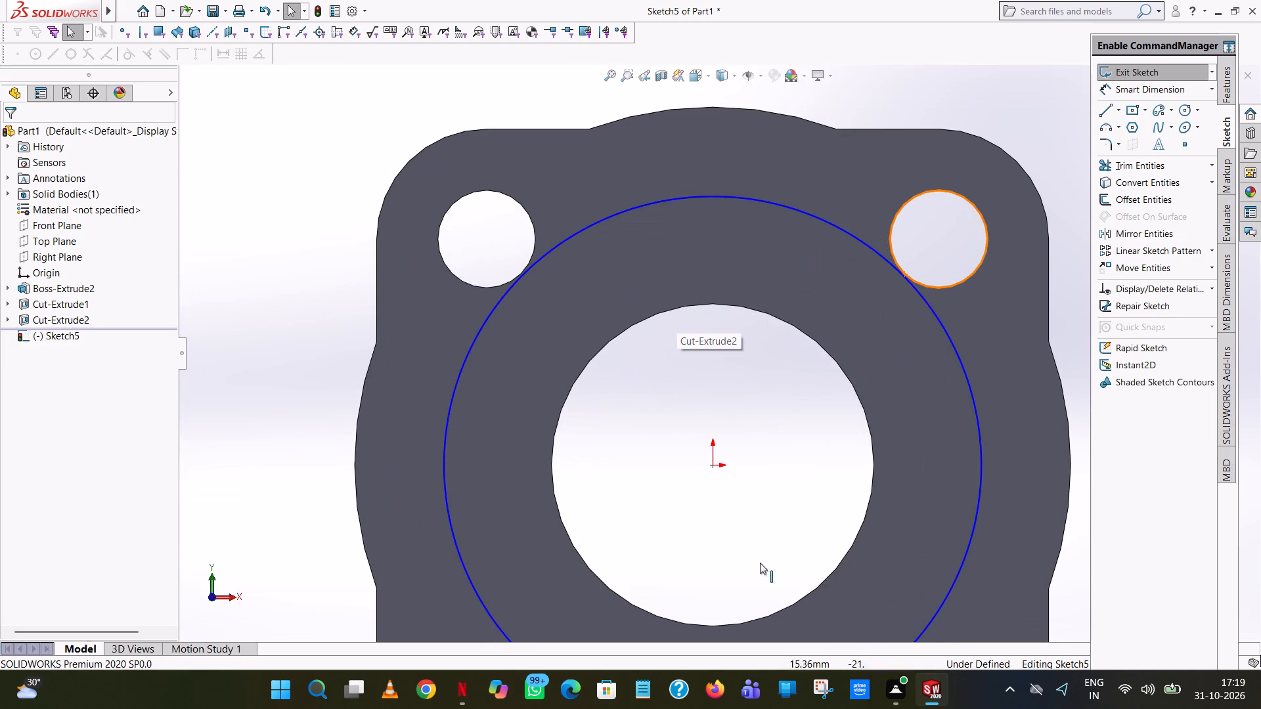
scroll(544, 308, "down", 6)
scroll(592, 242, "down", 8)
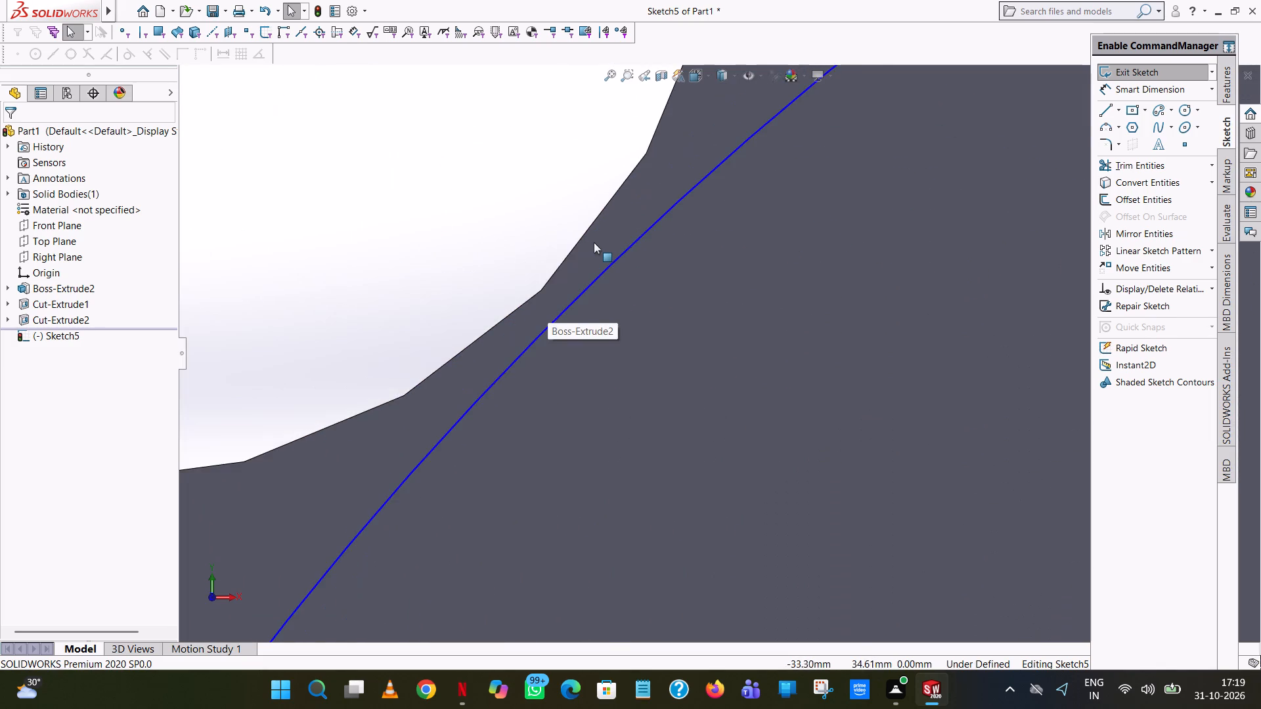
scroll(596, 241, "up", 20)
scroll(596, 241, "up", 7)
left_click(882, 367)
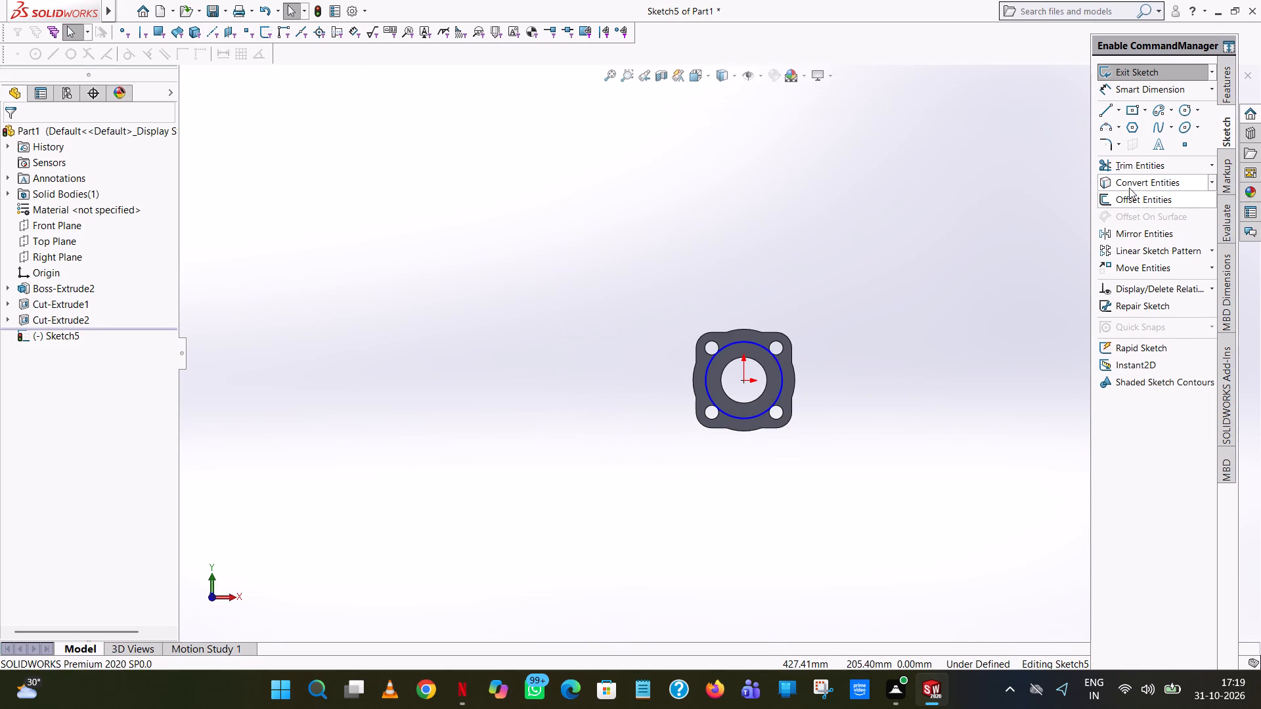
Add a Smart Dimension to the boss circle's diameter, keeping its drawn size.
left_click(1162, 96)
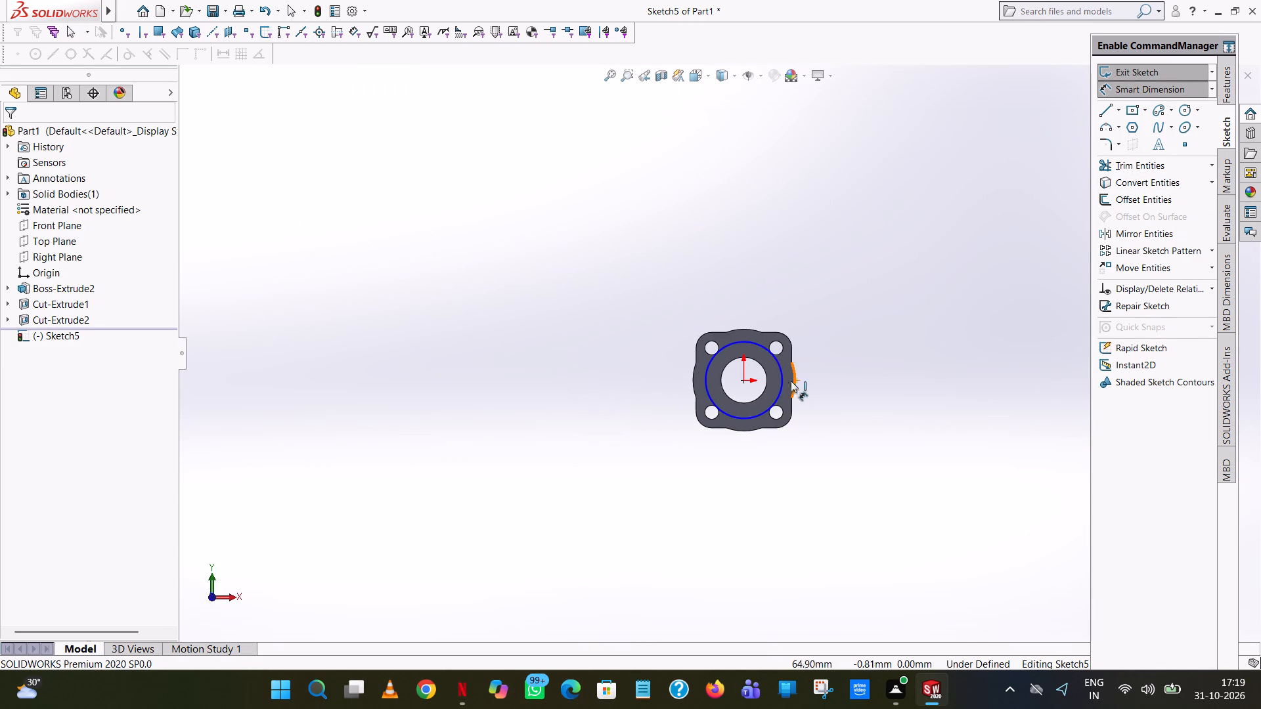
left_click(784, 381)
left_click(979, 299)
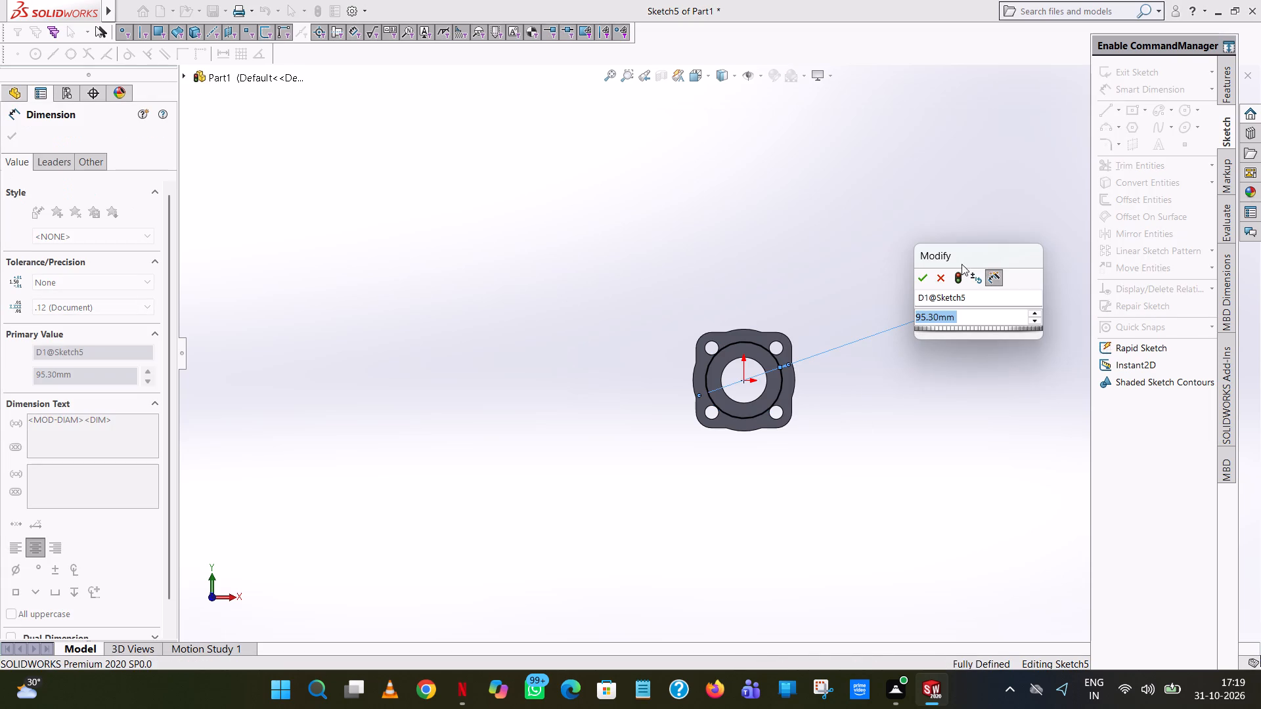
left_click(929, 276)
left_click(895, 251)
Inspect the dimensioned circle against the corner holes and the central hole from an angled view.
middle_click_drag(873, 350, 873, 352)
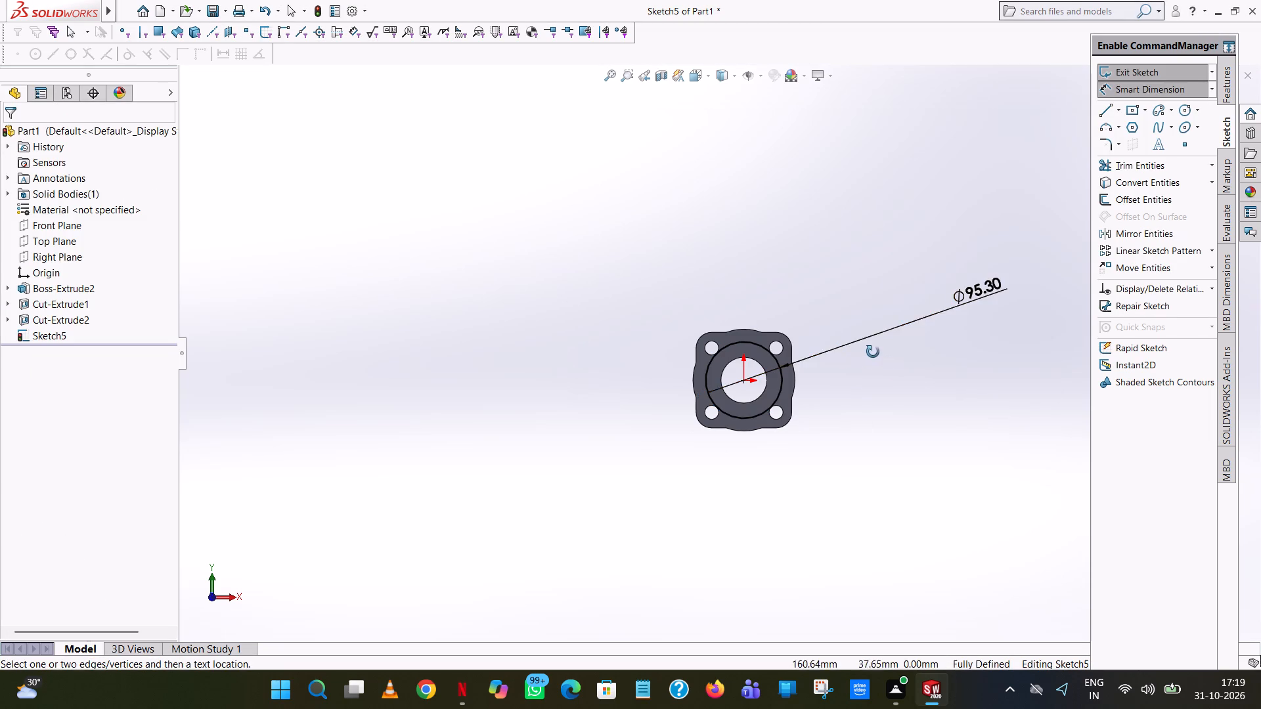
middle_click_drag(873, 352, 747, 370)
scroll(715, 374, "down", 9)
middle_click_drag(805, 324, 885, 280)
scroll(945, 230, "down", 8)
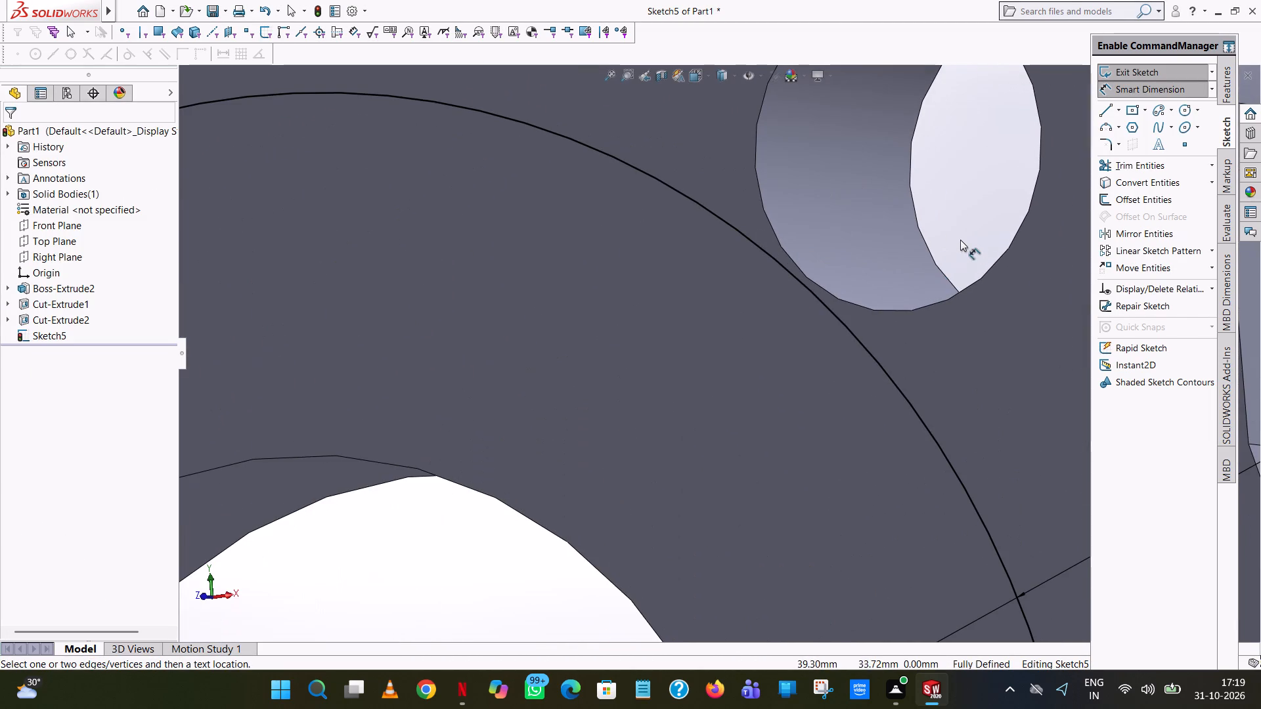
scroll(828, 316, "down", 7)
scroll(828, 312, "up", 20)
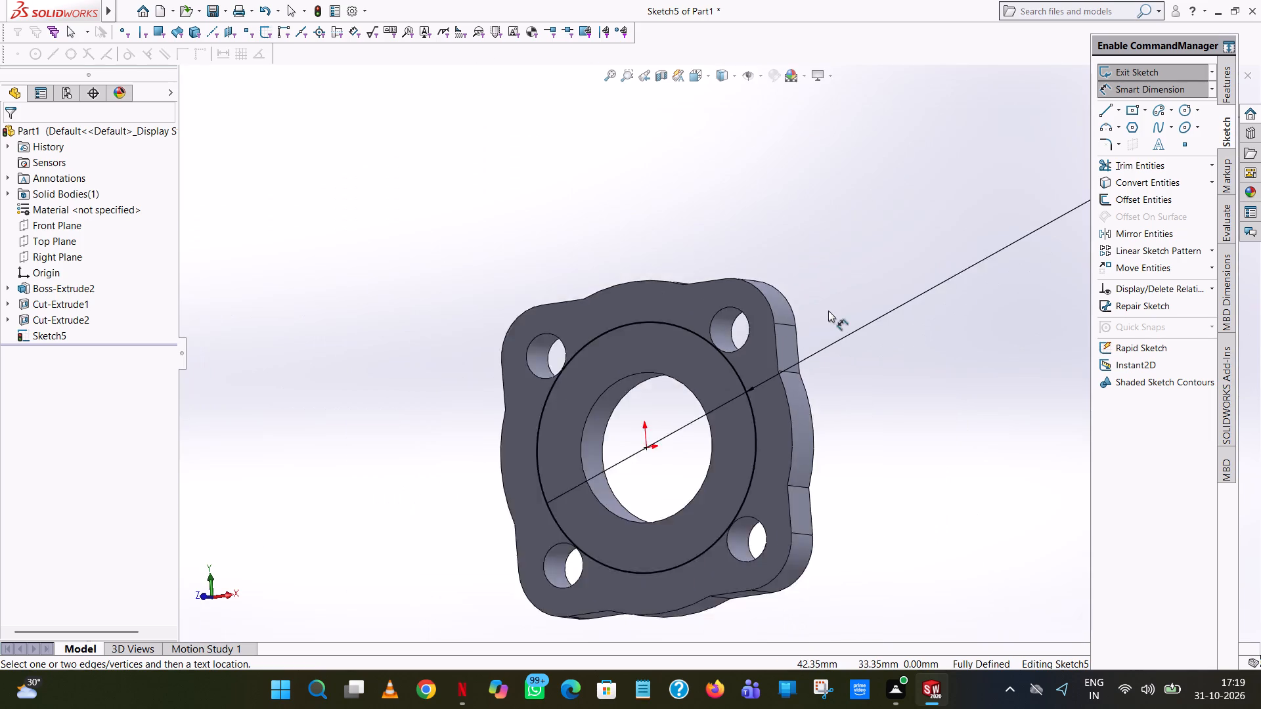
scroll(828, 311, "up", 2)
Set up a blind Extruded Boss/Base from the circle with a depth of 70.5-16.5-14.9 mm (39.10 mm).
left_click(1222, 79)
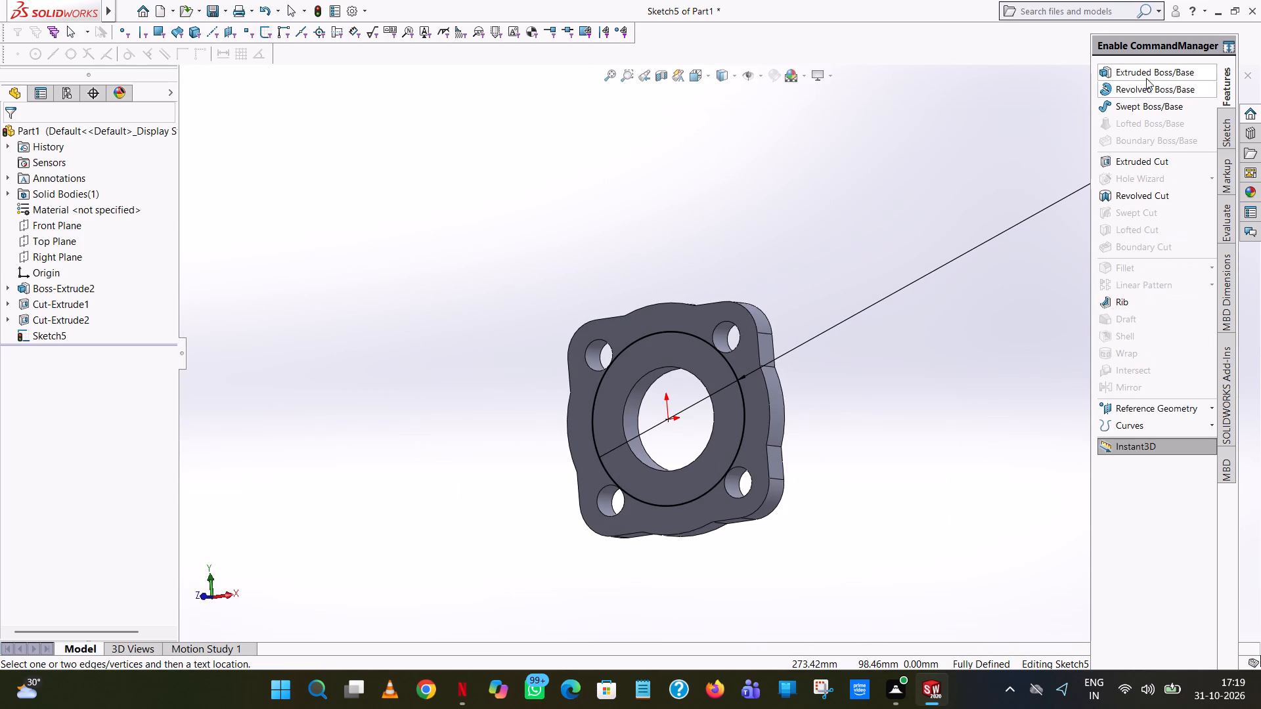
left_click(1146, 75)
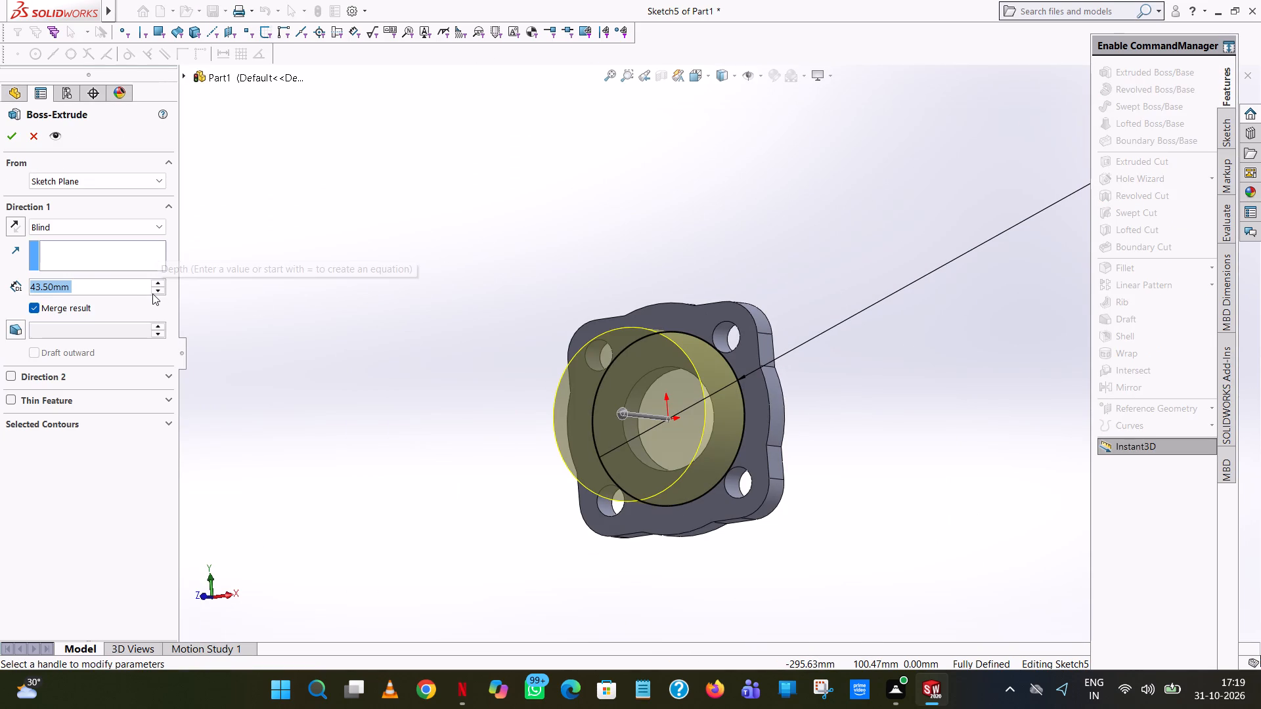
key("7")
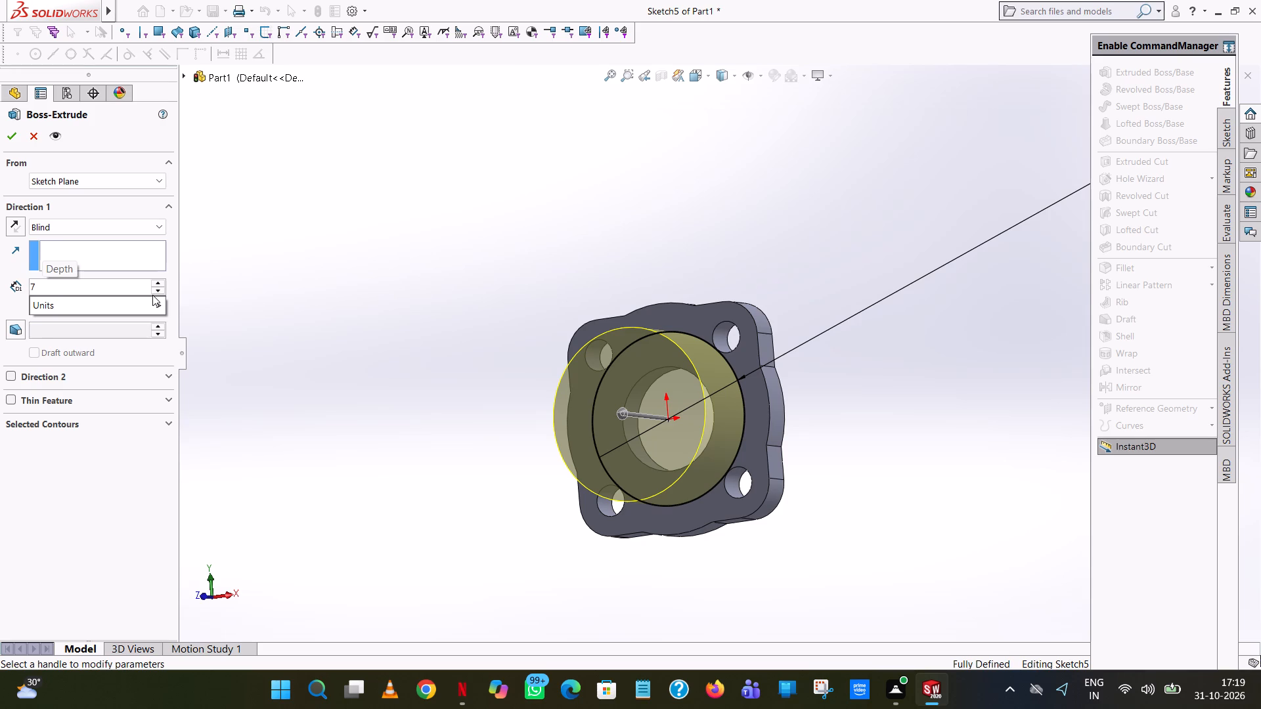
key("0")
type(".5-")
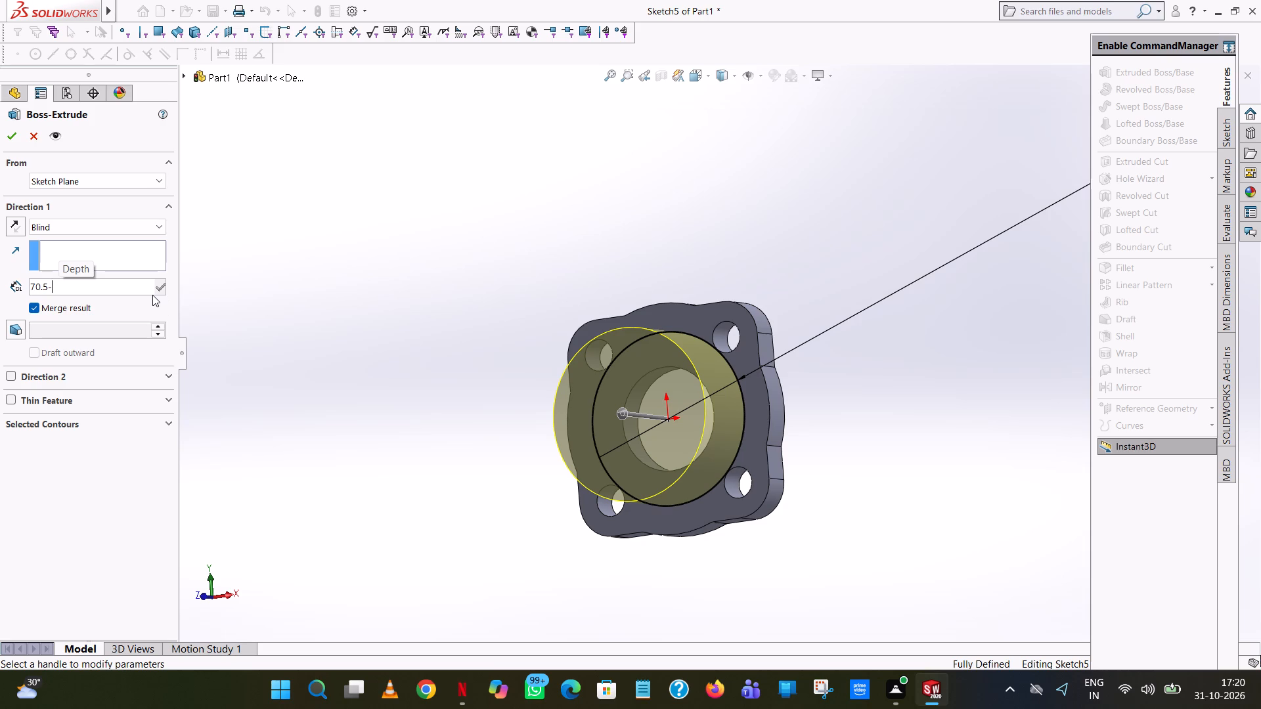
type("16")
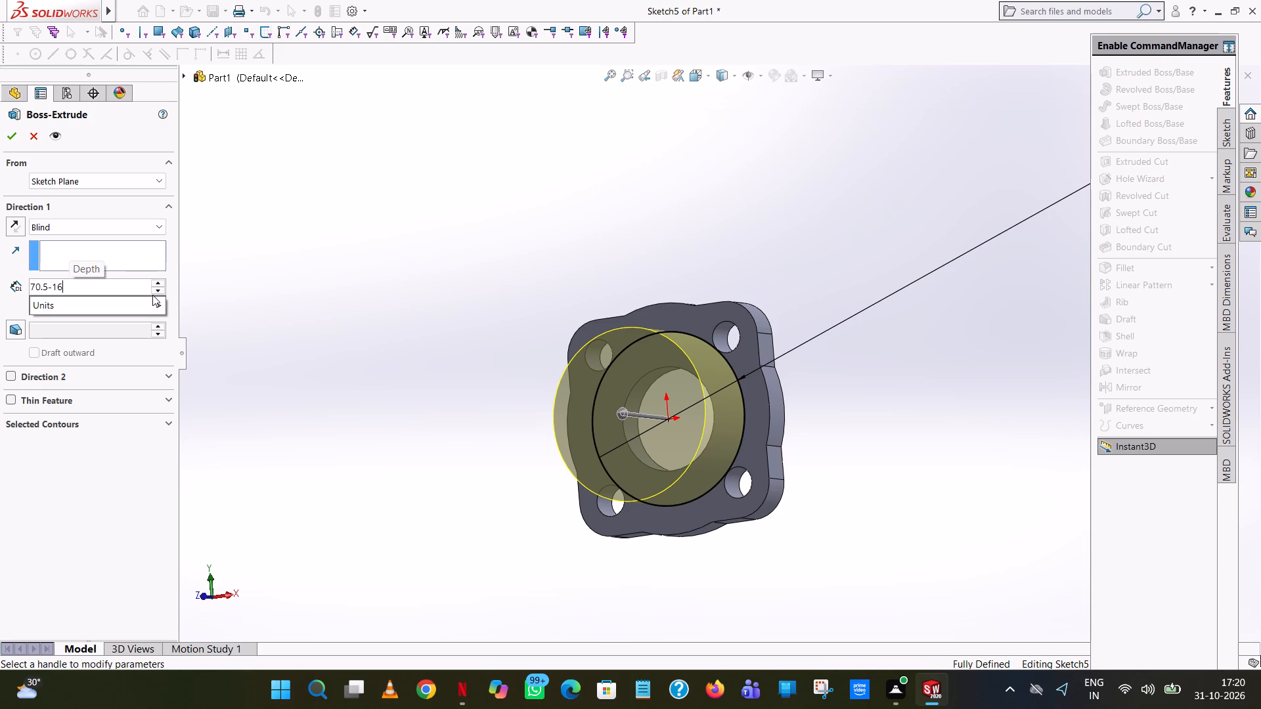
type(".5-")
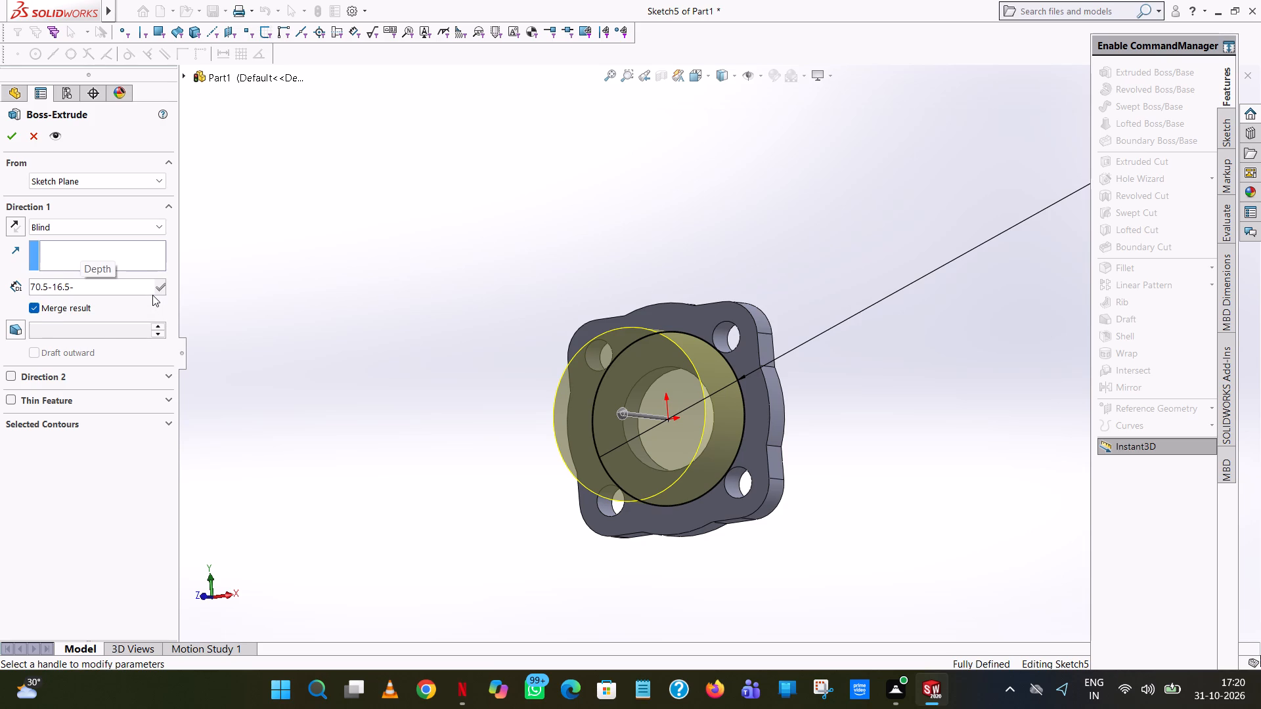
type("14.9")
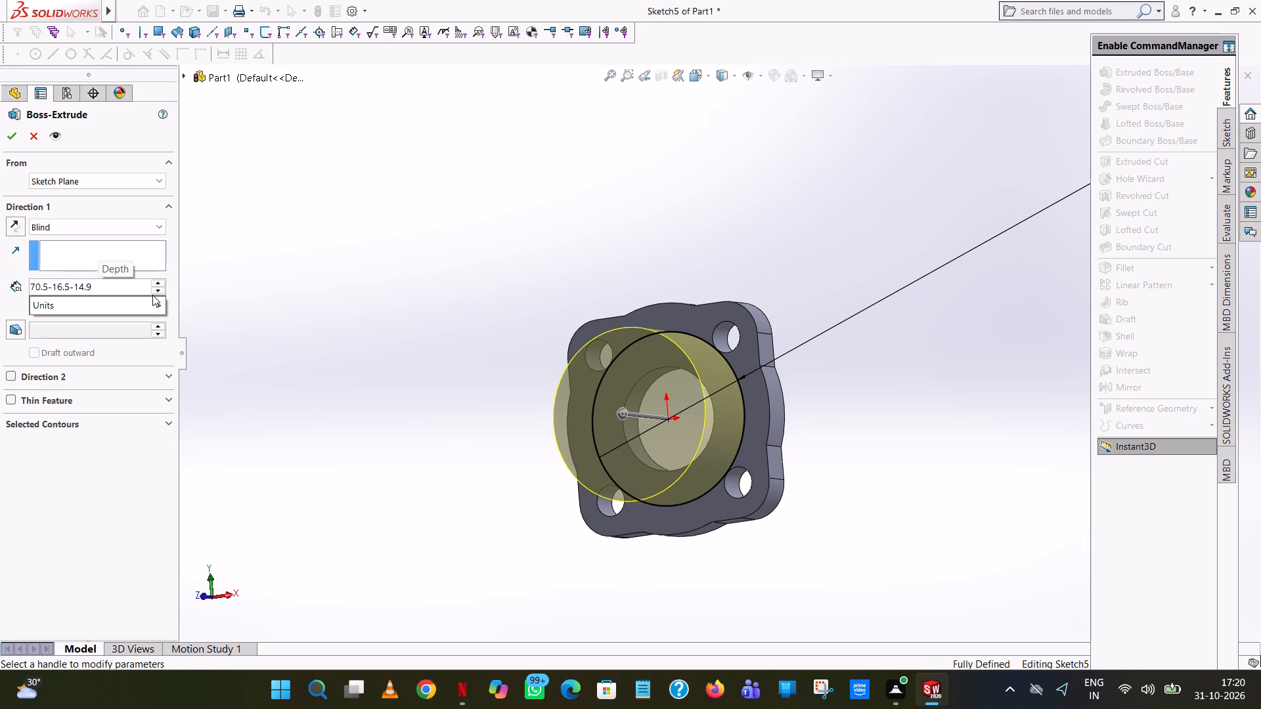
key("Return")
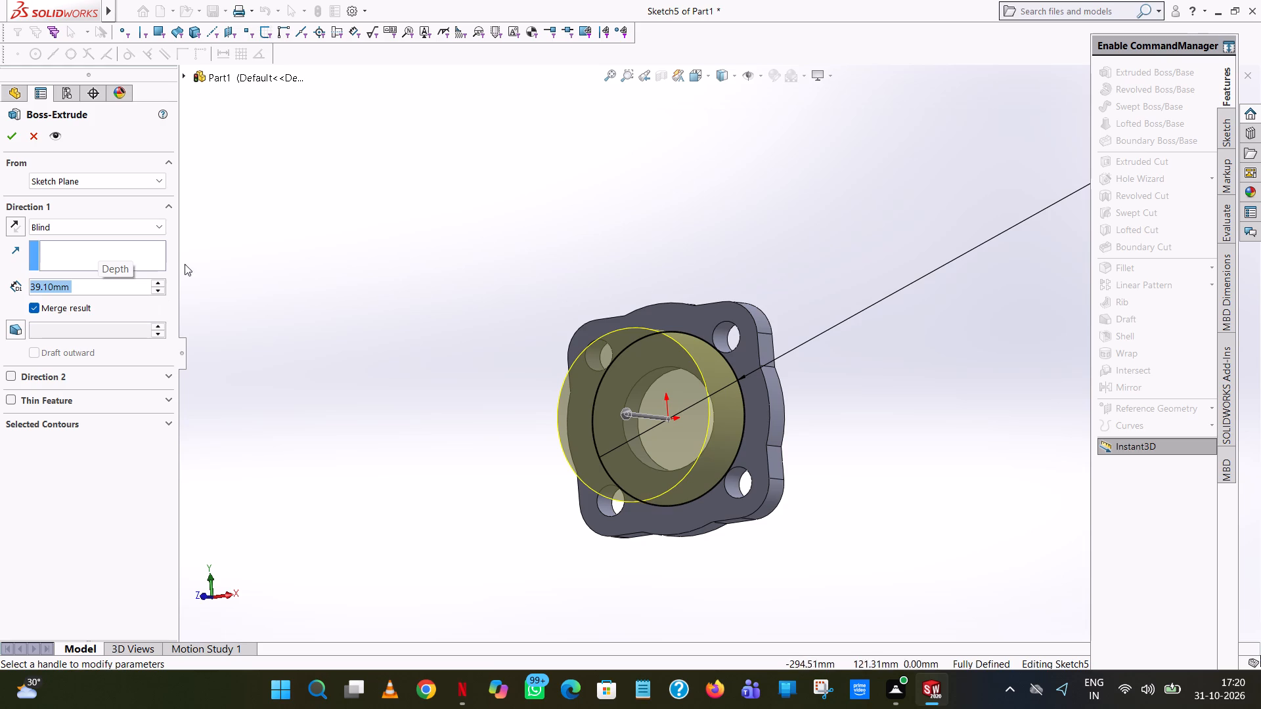
Halve the boss depth to 39.10/2 mm (19.55 mm) and complete the extrusion with Merge result on.
middle_click_drag(448, 270, 395, 383)
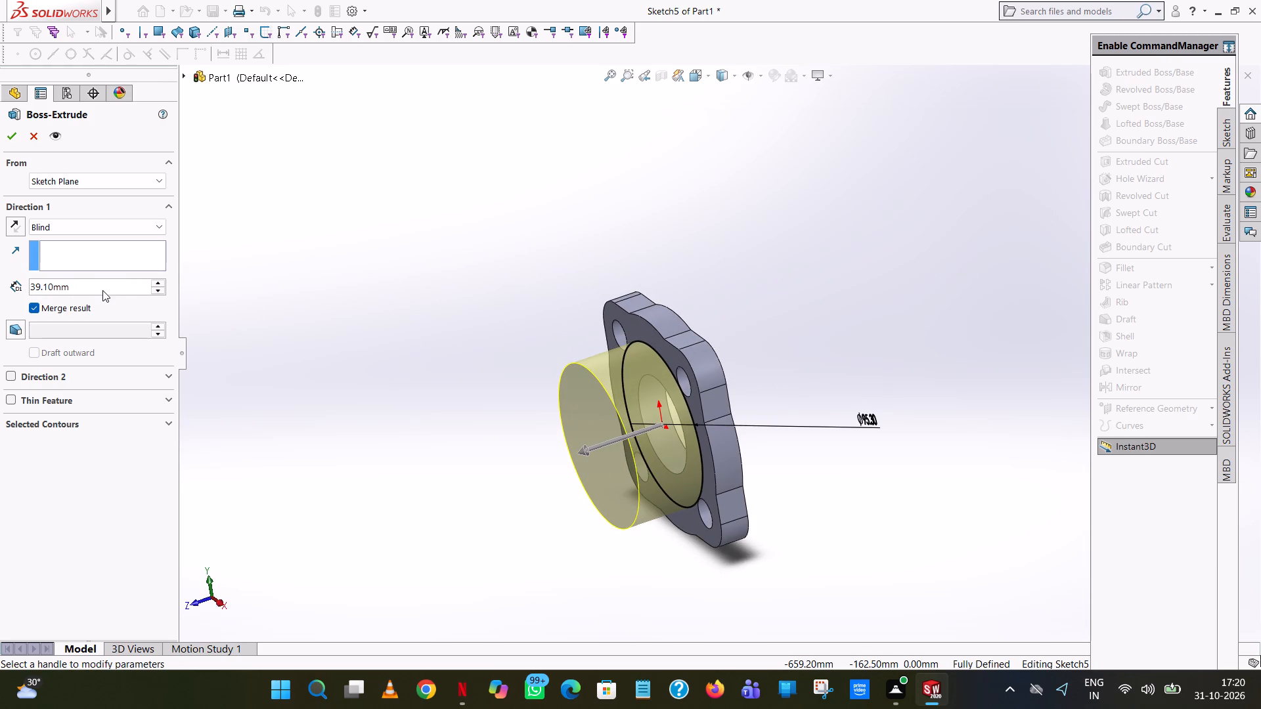
left_click(102, 289)
key("slash")
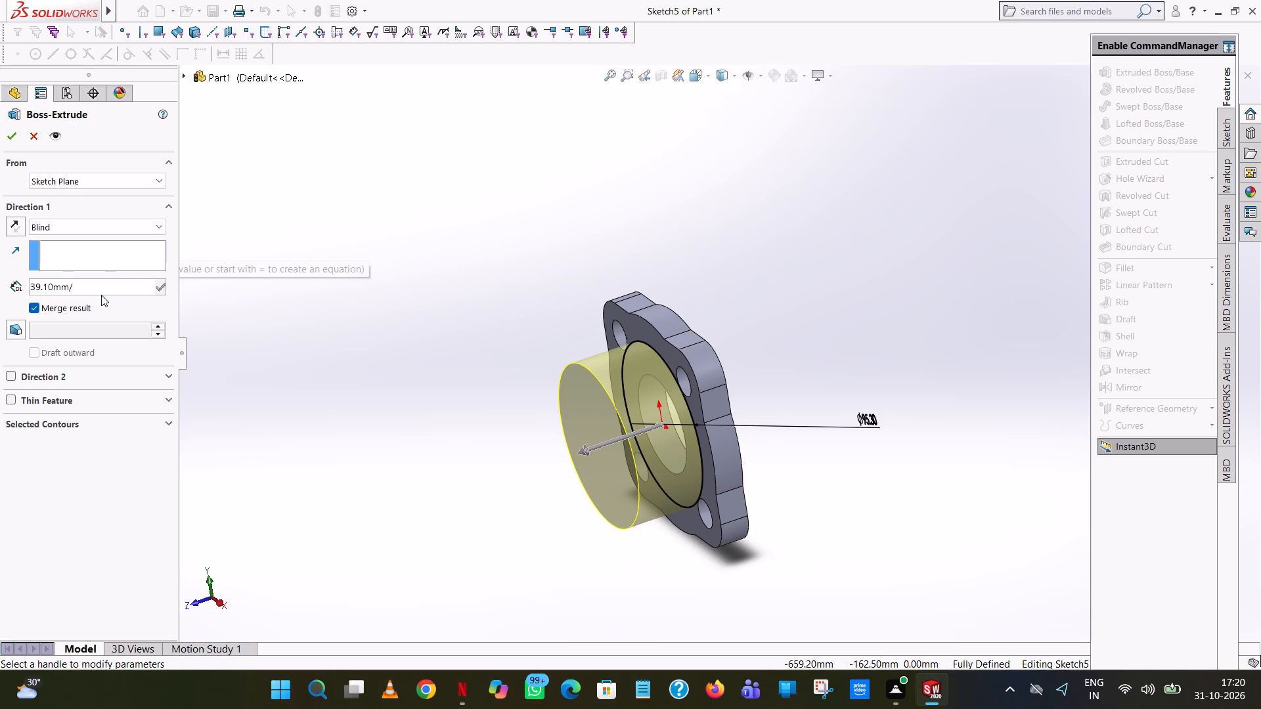
key("2")
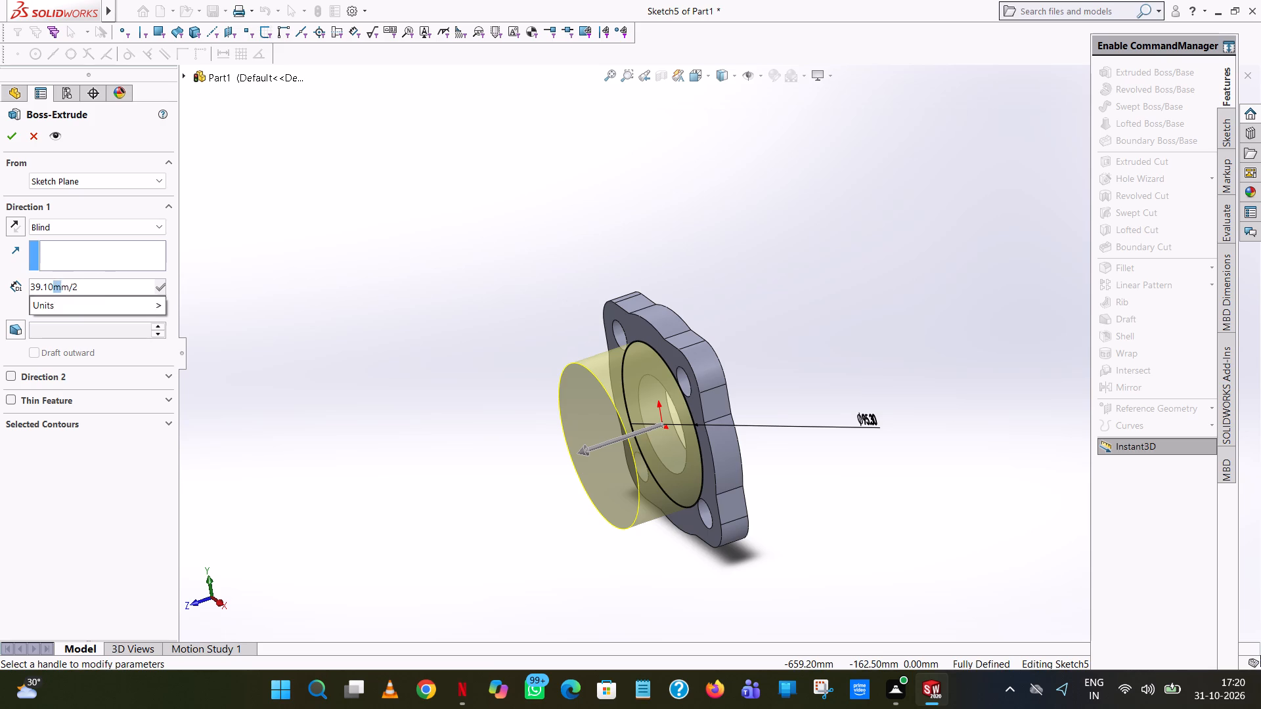
key("Return")
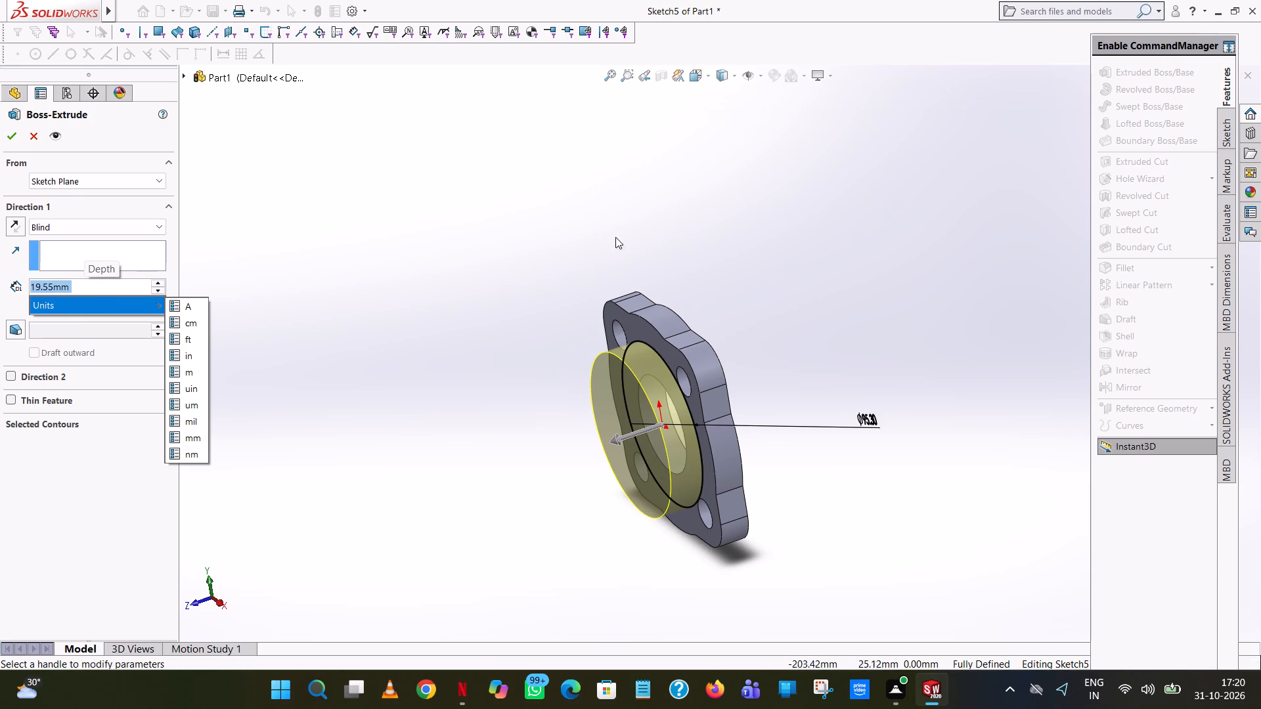
left_click(10, 138)
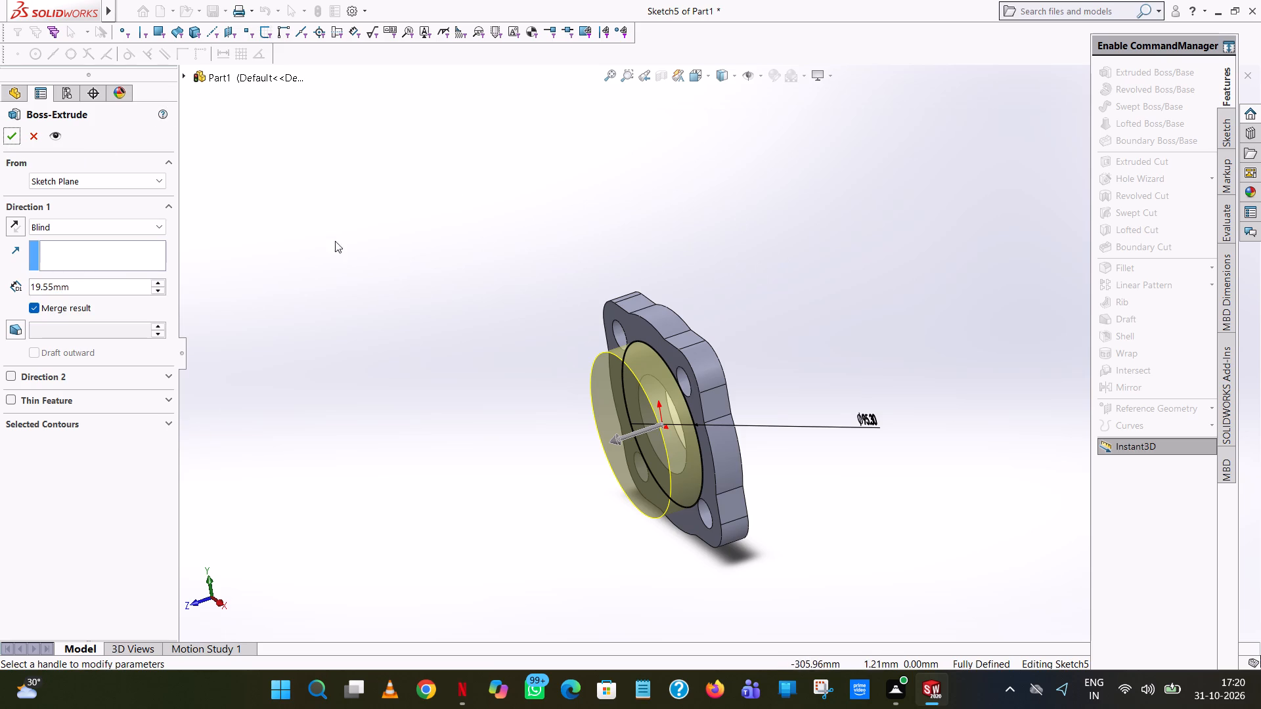
left_click(13, 137)
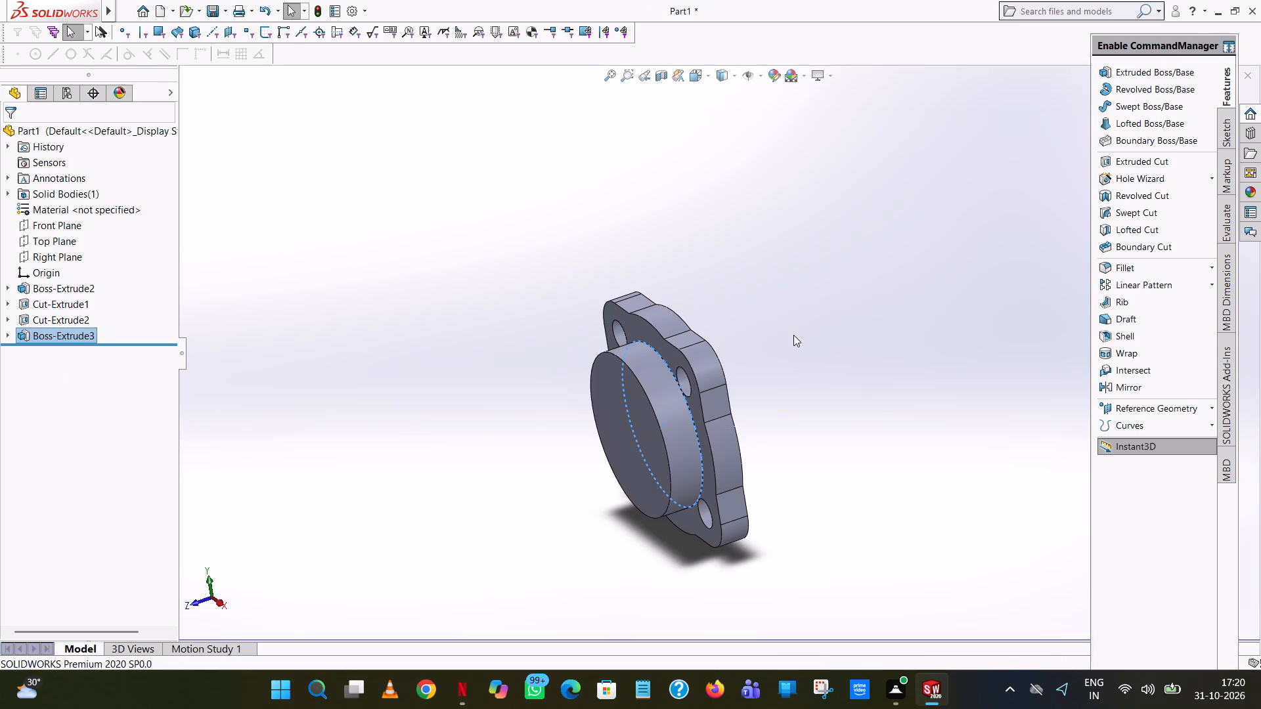
Start another Extruded Boss/Base on the boss's front face and sketch an origin-centred circle matching the boss's outer edge.
left_click(794, 333)
middle_click_drag(783, 345, 779, 328)
scroll(779, 328, "up", 1)
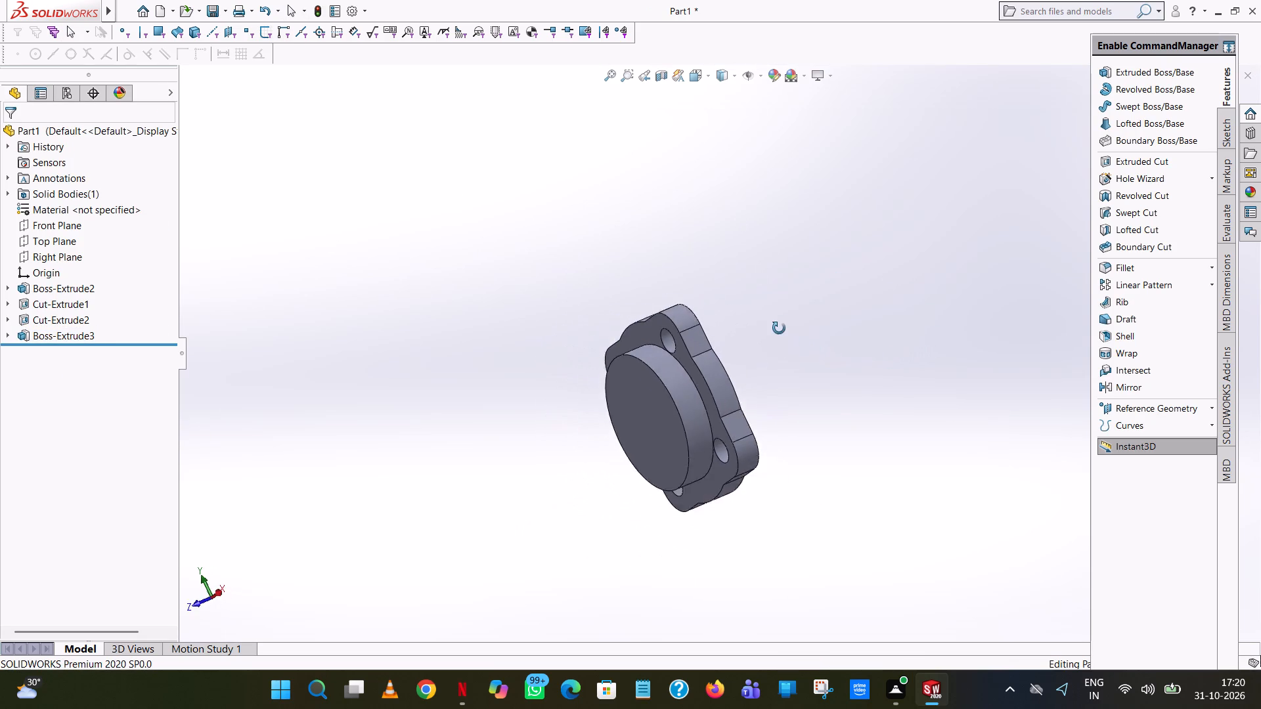
middle_click_drag(779, 328, 878, 331)
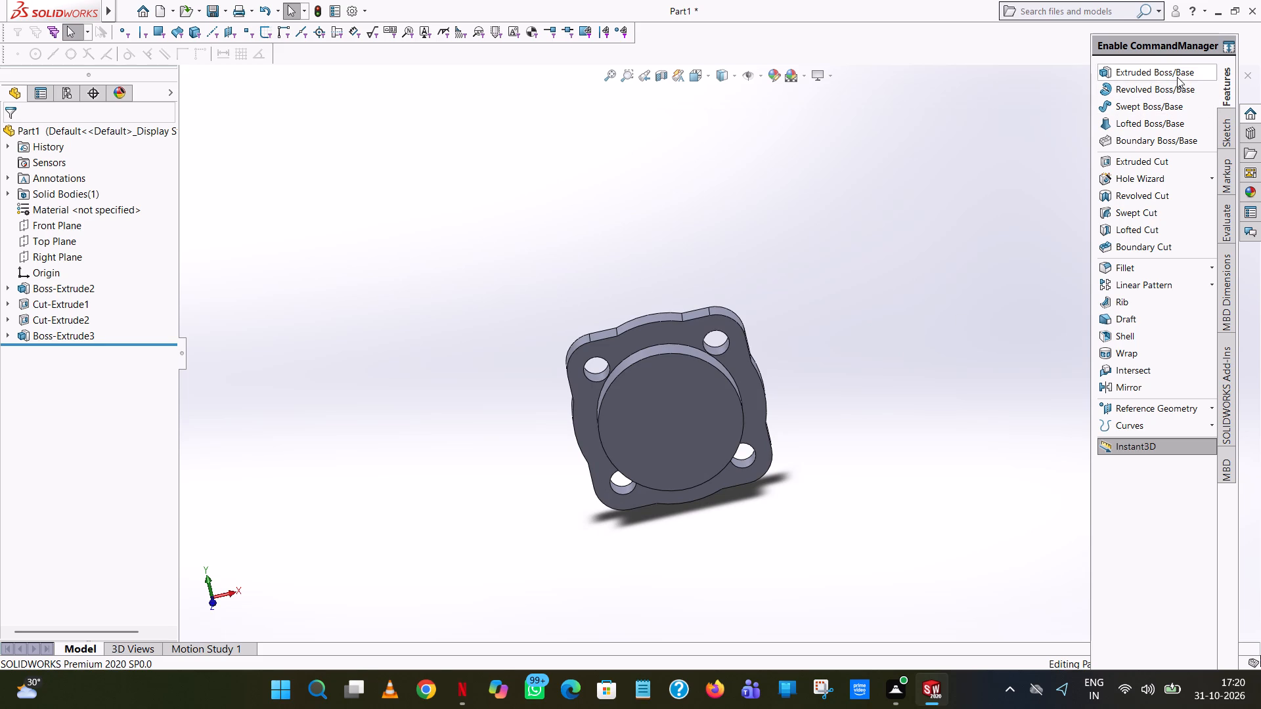
left_click(1177, 77)
left_click(653, 399)
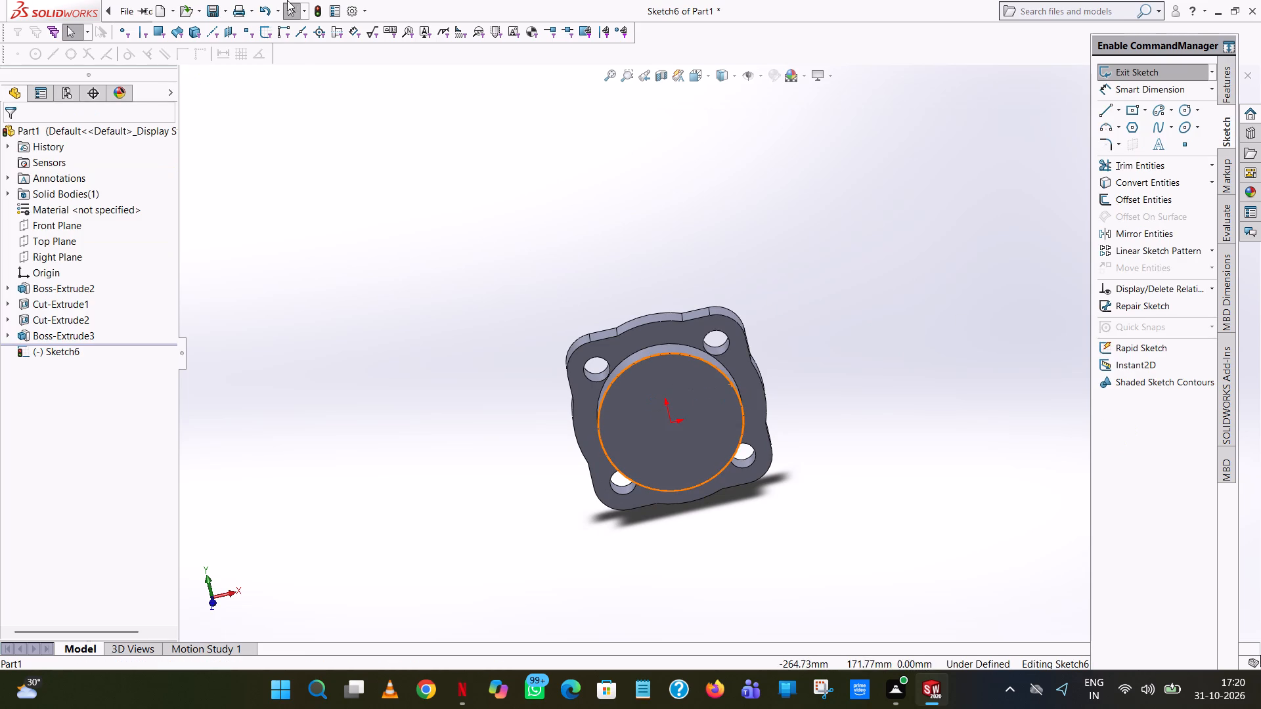
left_click(1180, 104)
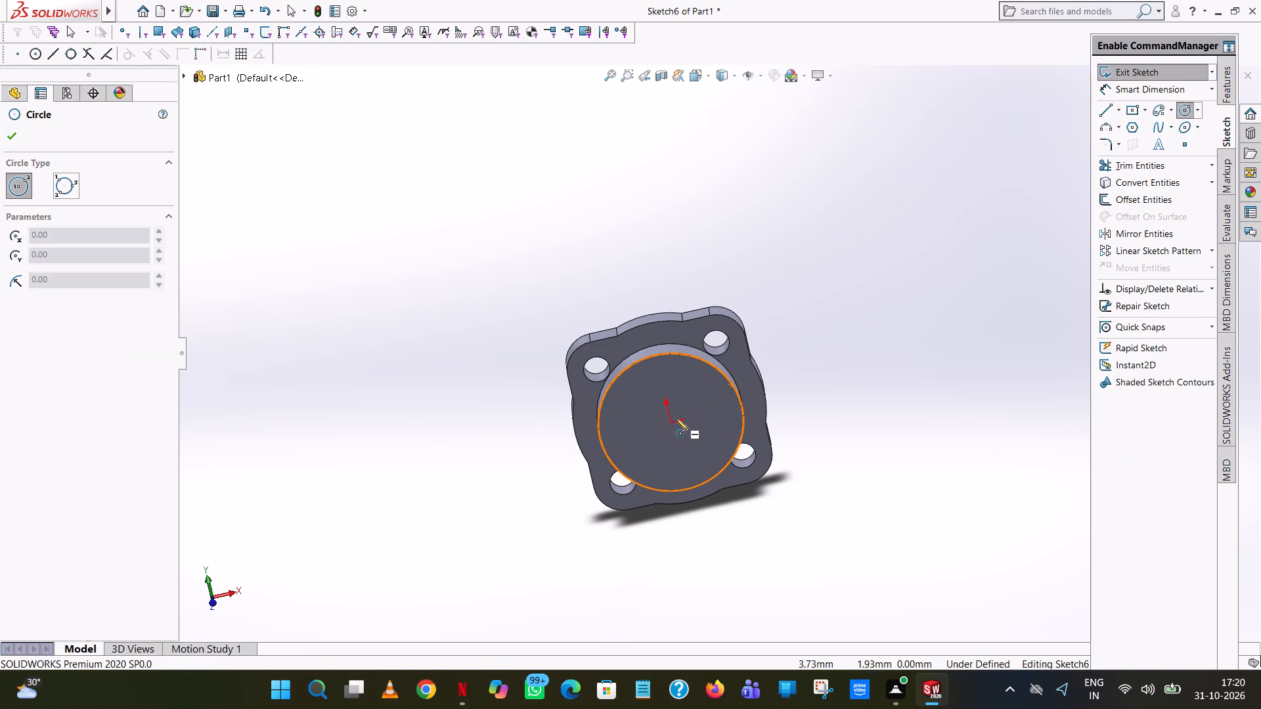
left_click(674, 421)
left_click(669, 353)
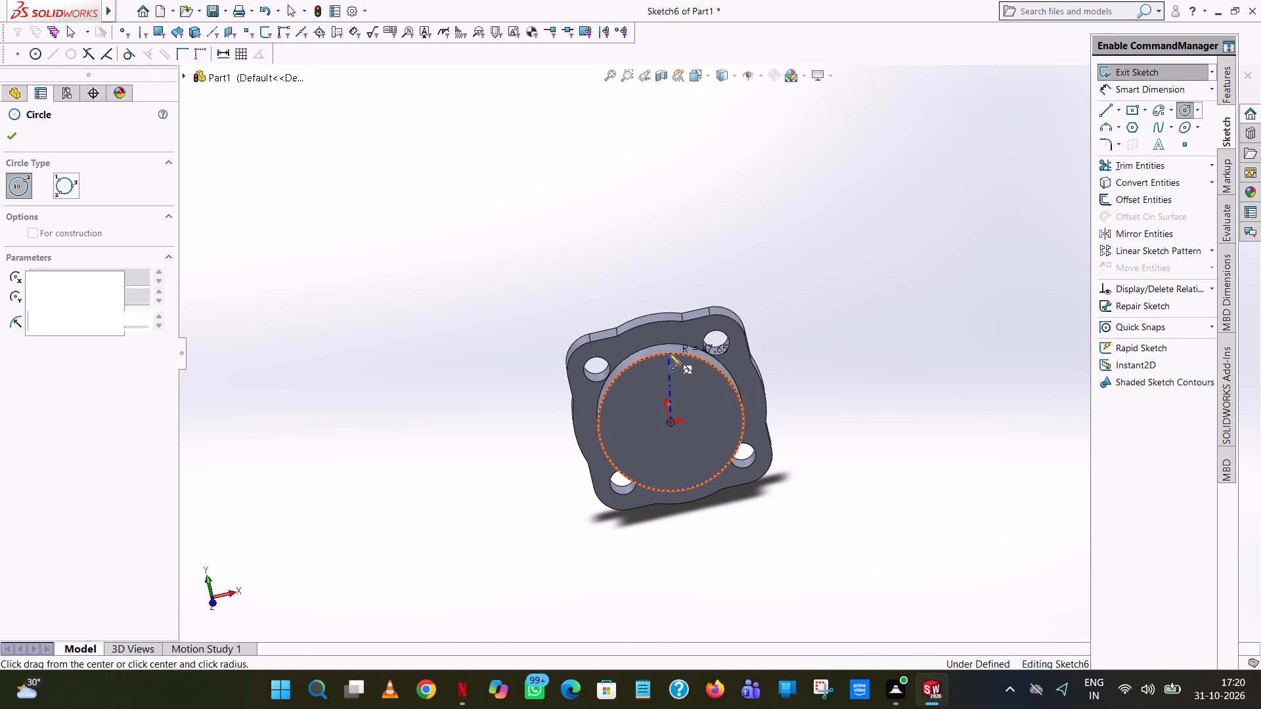
right_click(669, 353)
left_click(705, 368)
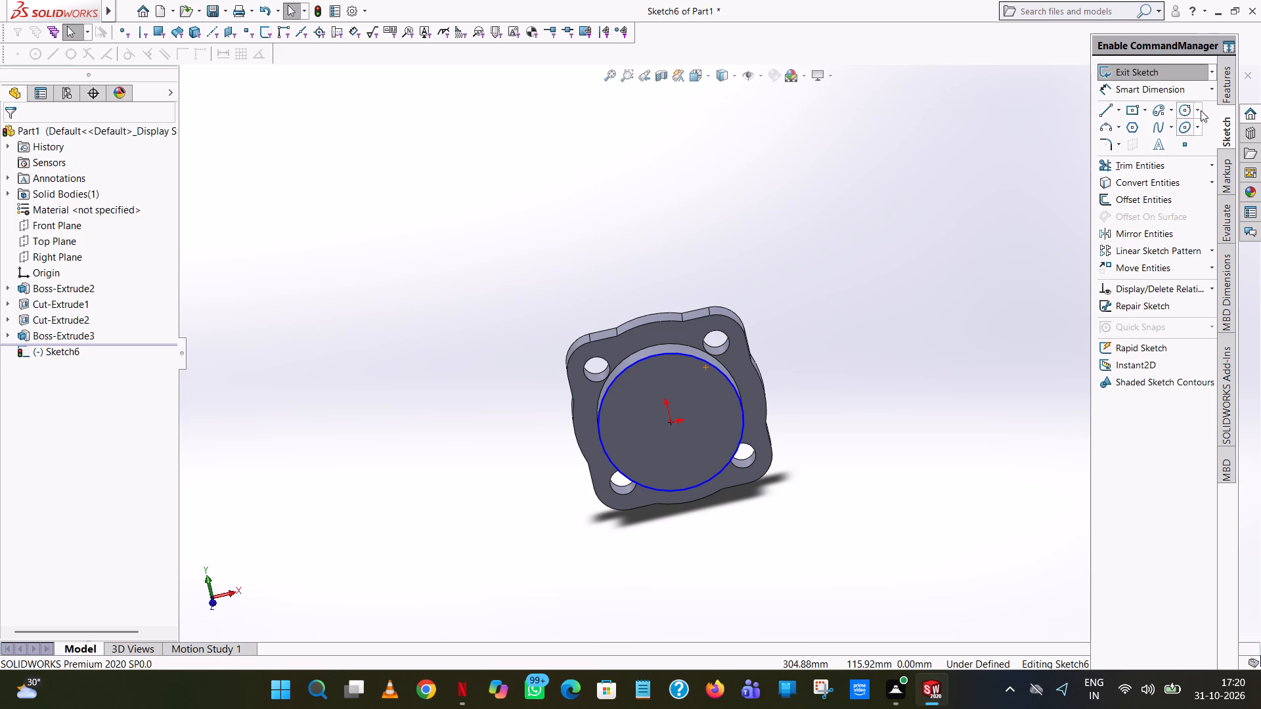
Set up a blind Extruded Boss/Base from the circle, 19.55 mm deep, with Merge result and Draft outward on.
left_click(1224, 87)
left_click(1157, 77)
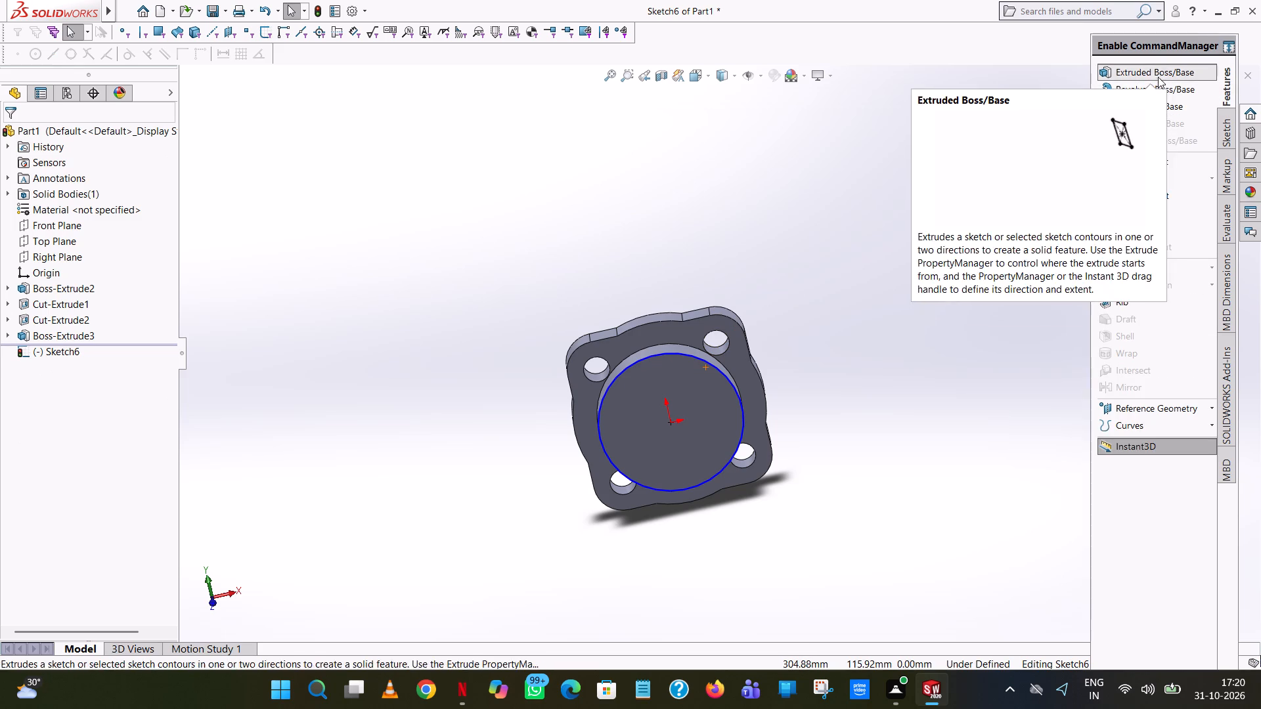
scroll(796, 375, "up", 1)
middle_click_drag(795, 374, 706, 400)
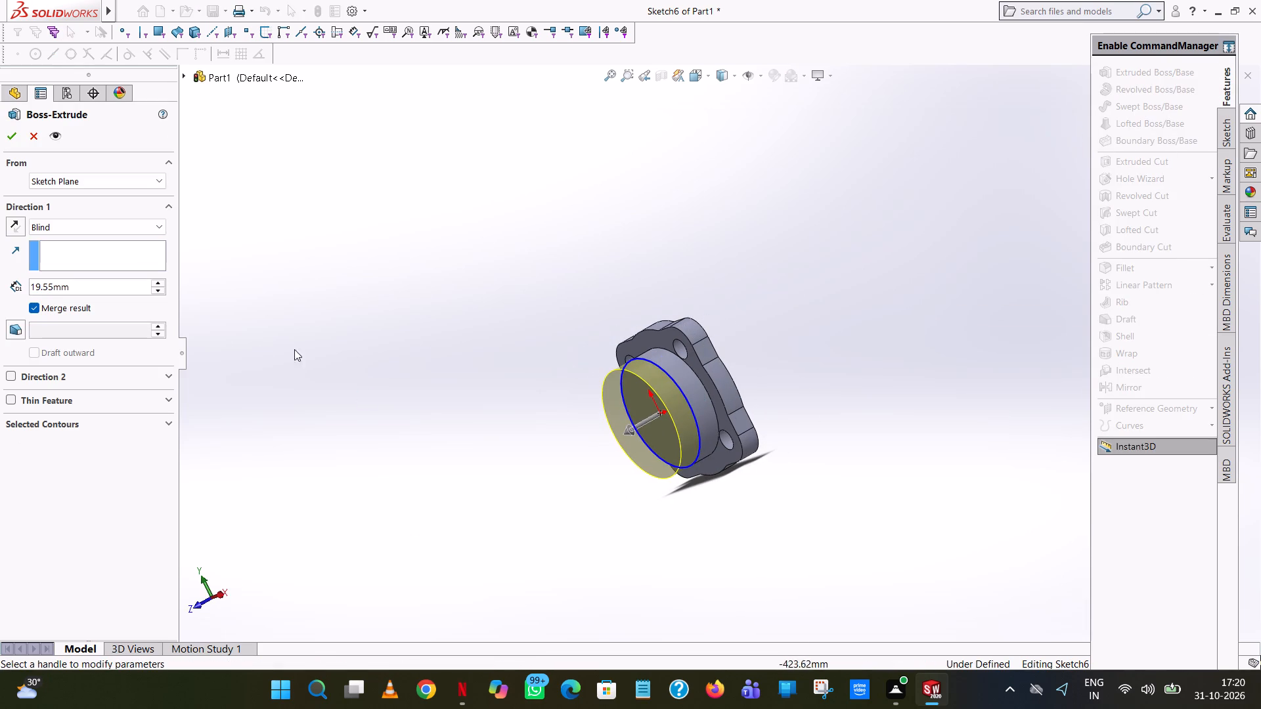
left_click(15, 328)
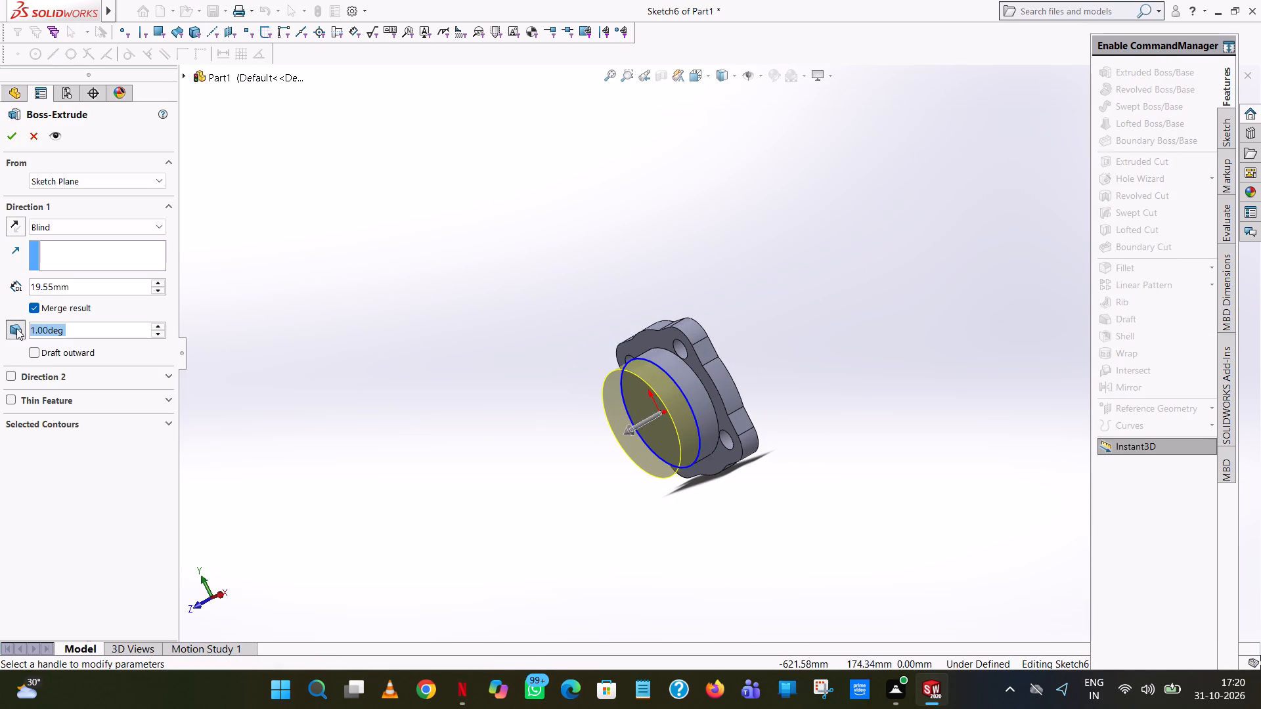
left_click(37, 356)
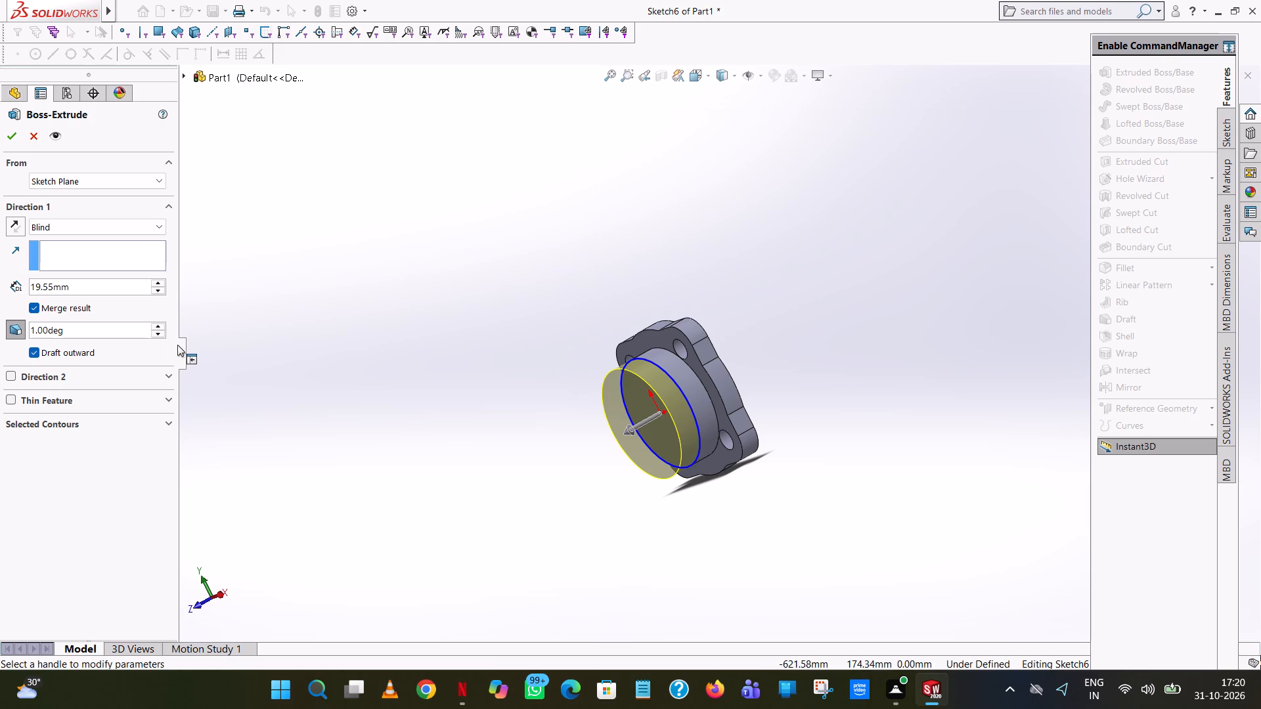
scroll(178, 345, "up", 1)
middle_click_drag(178, 345, 141, 431)
middle_click_drag(449, 429, 379, 447)
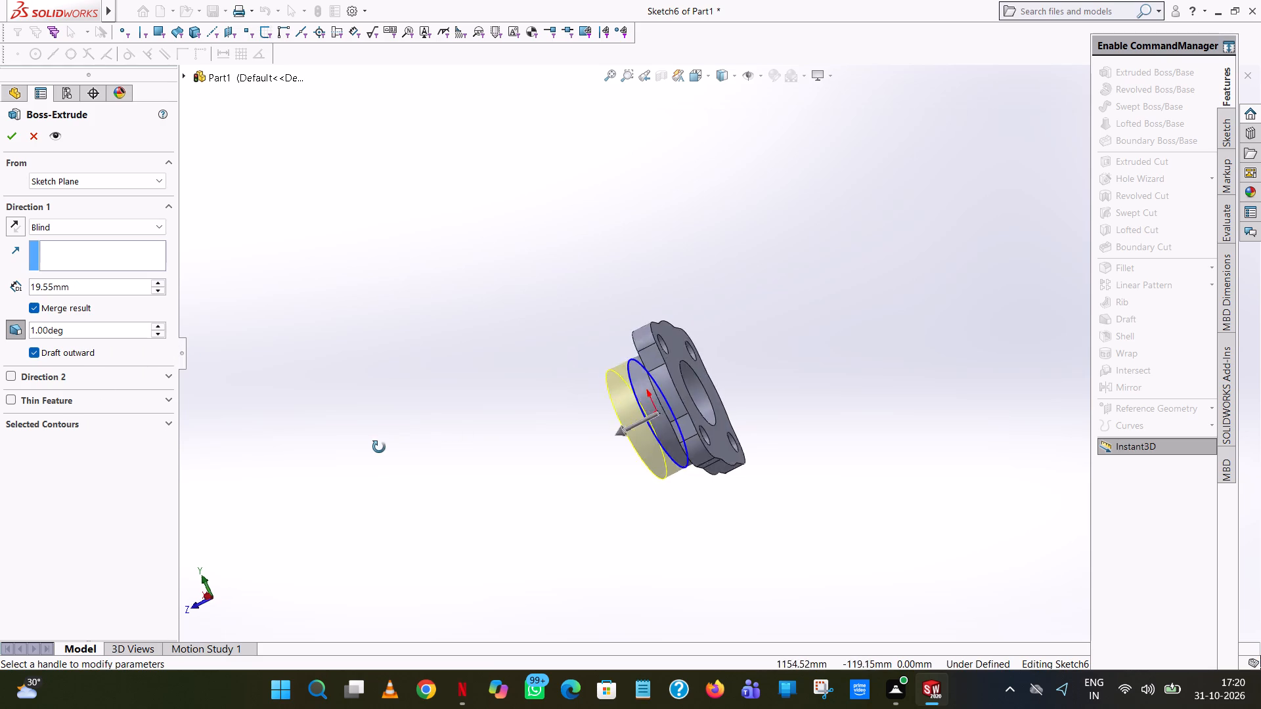
middle_click_drag(379, 447, 418, 532)
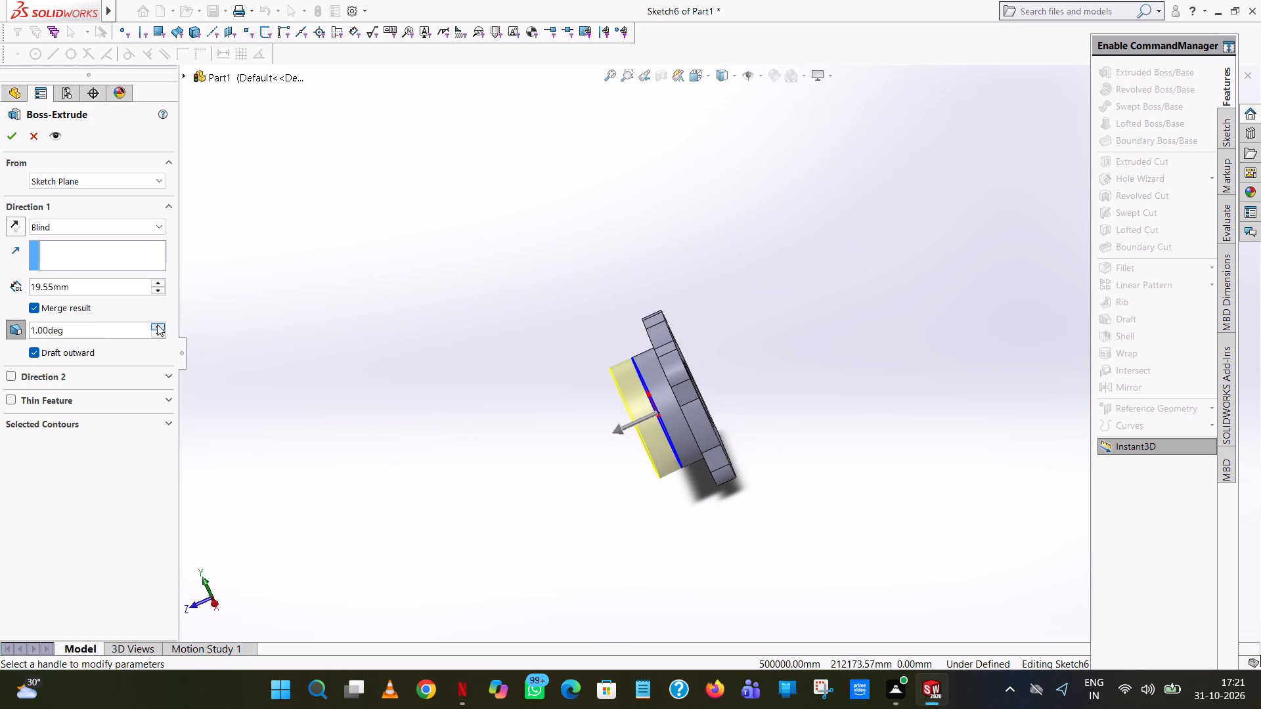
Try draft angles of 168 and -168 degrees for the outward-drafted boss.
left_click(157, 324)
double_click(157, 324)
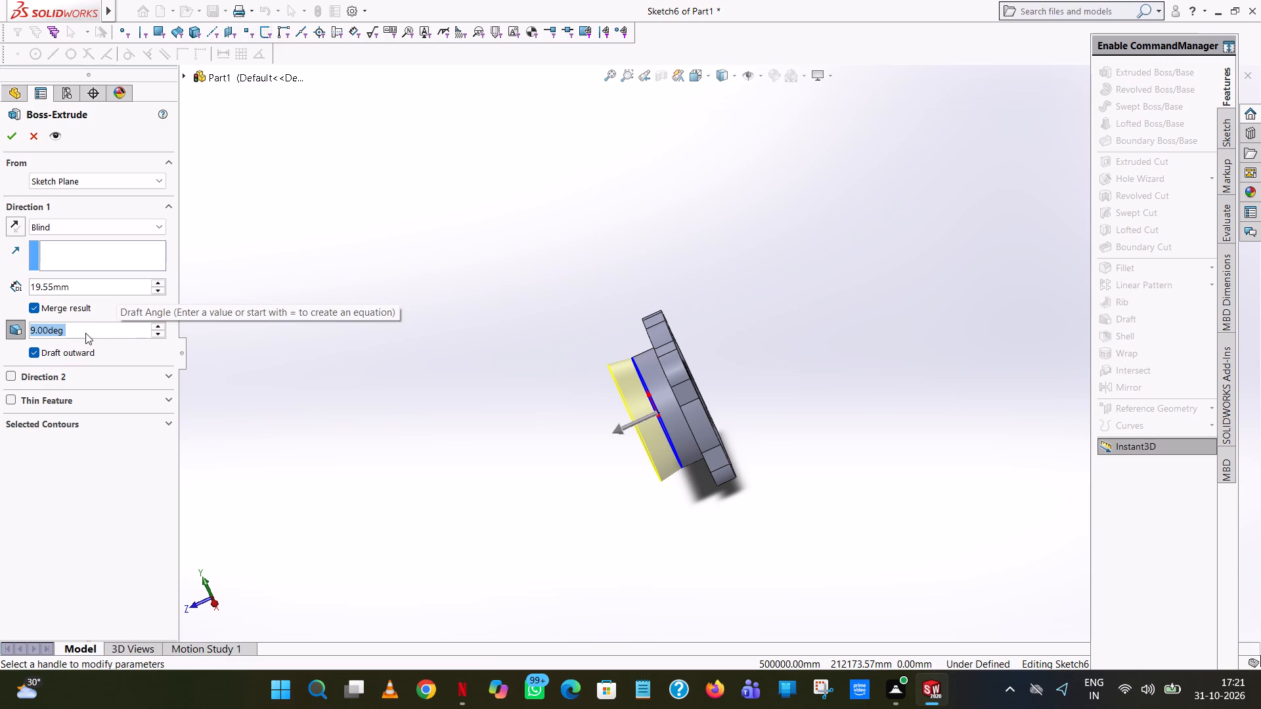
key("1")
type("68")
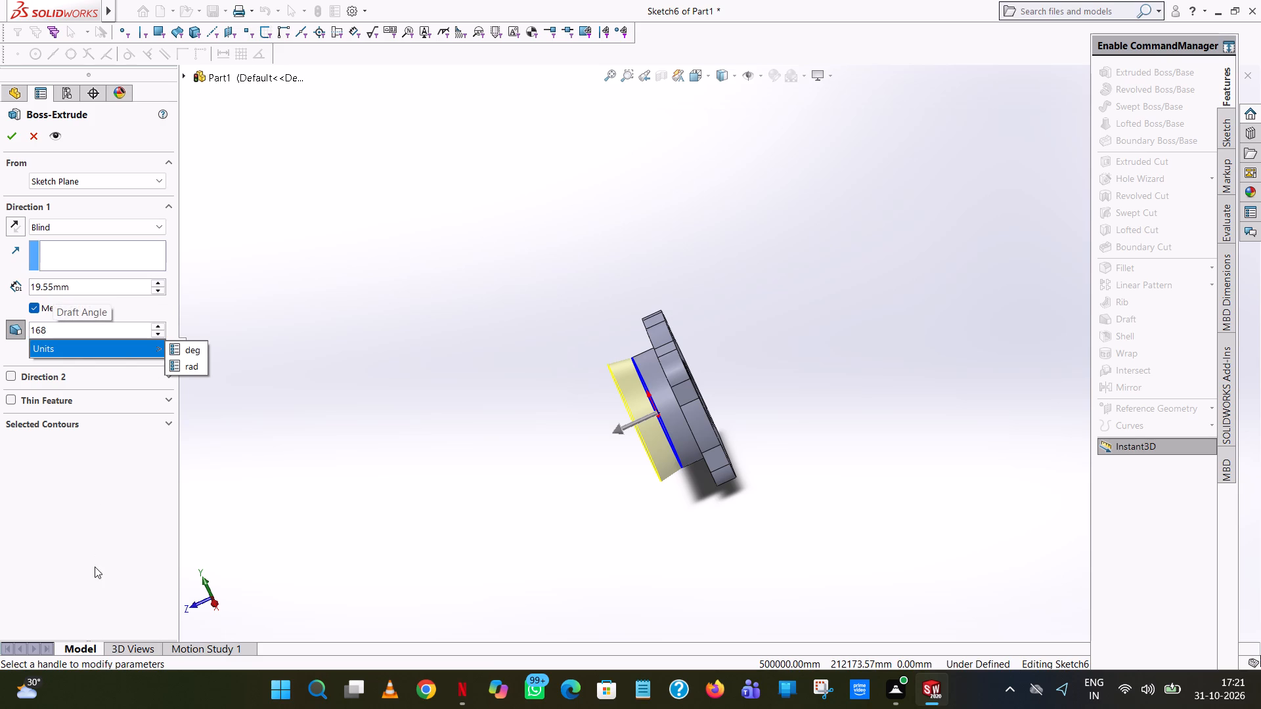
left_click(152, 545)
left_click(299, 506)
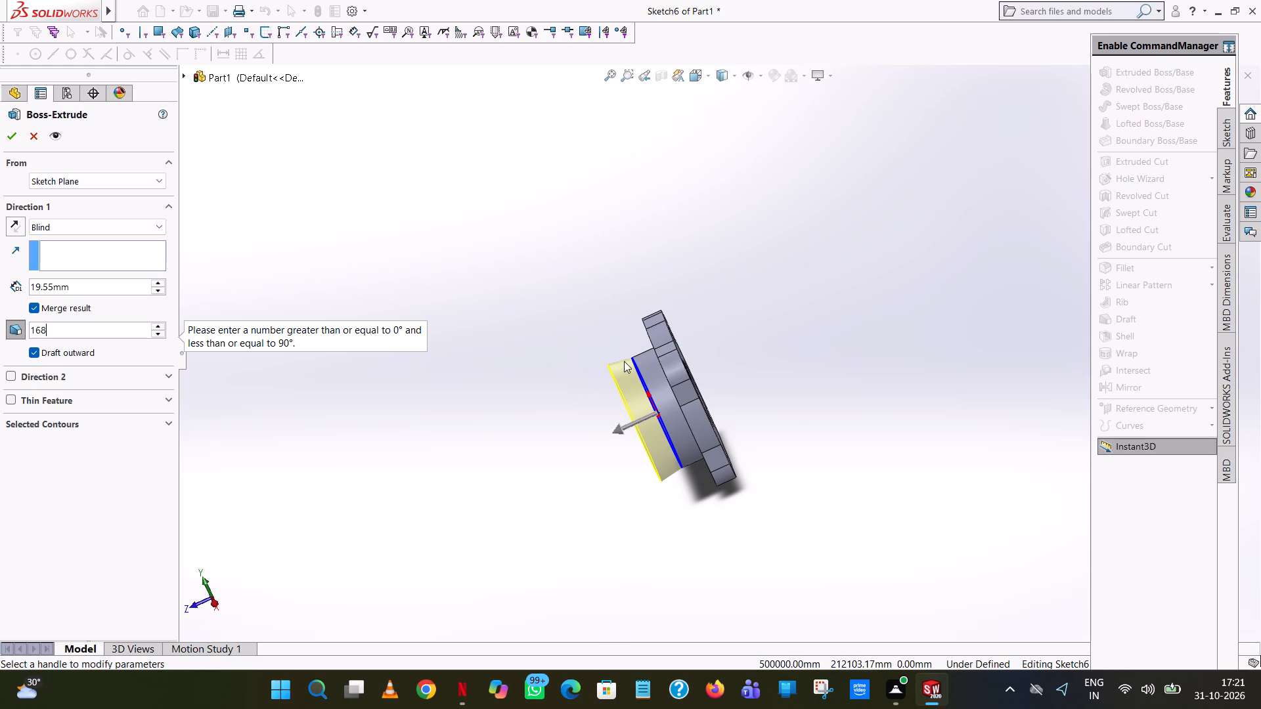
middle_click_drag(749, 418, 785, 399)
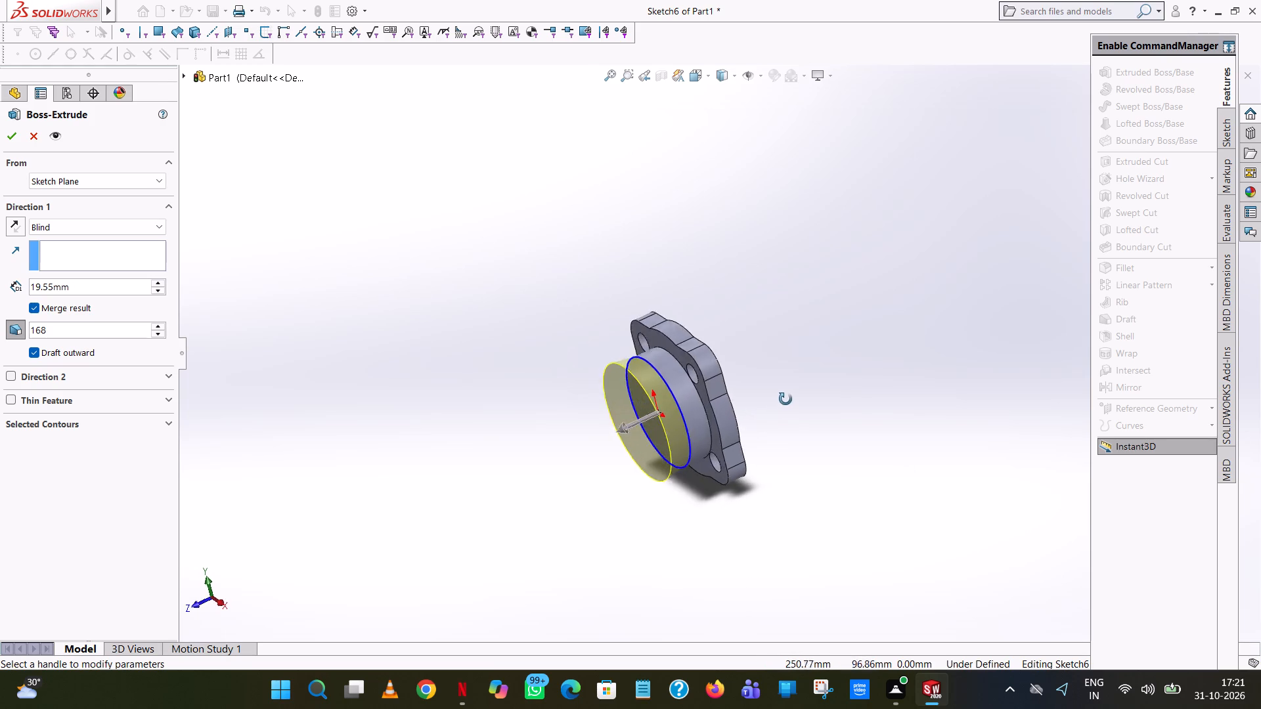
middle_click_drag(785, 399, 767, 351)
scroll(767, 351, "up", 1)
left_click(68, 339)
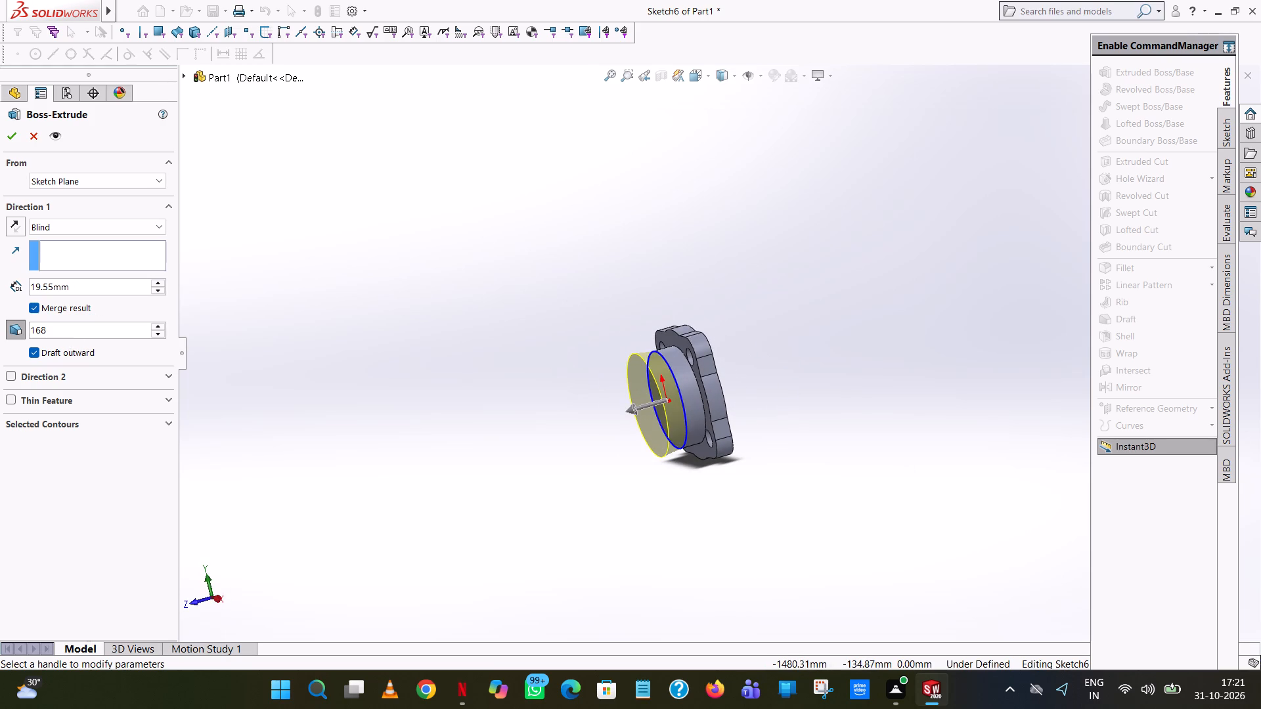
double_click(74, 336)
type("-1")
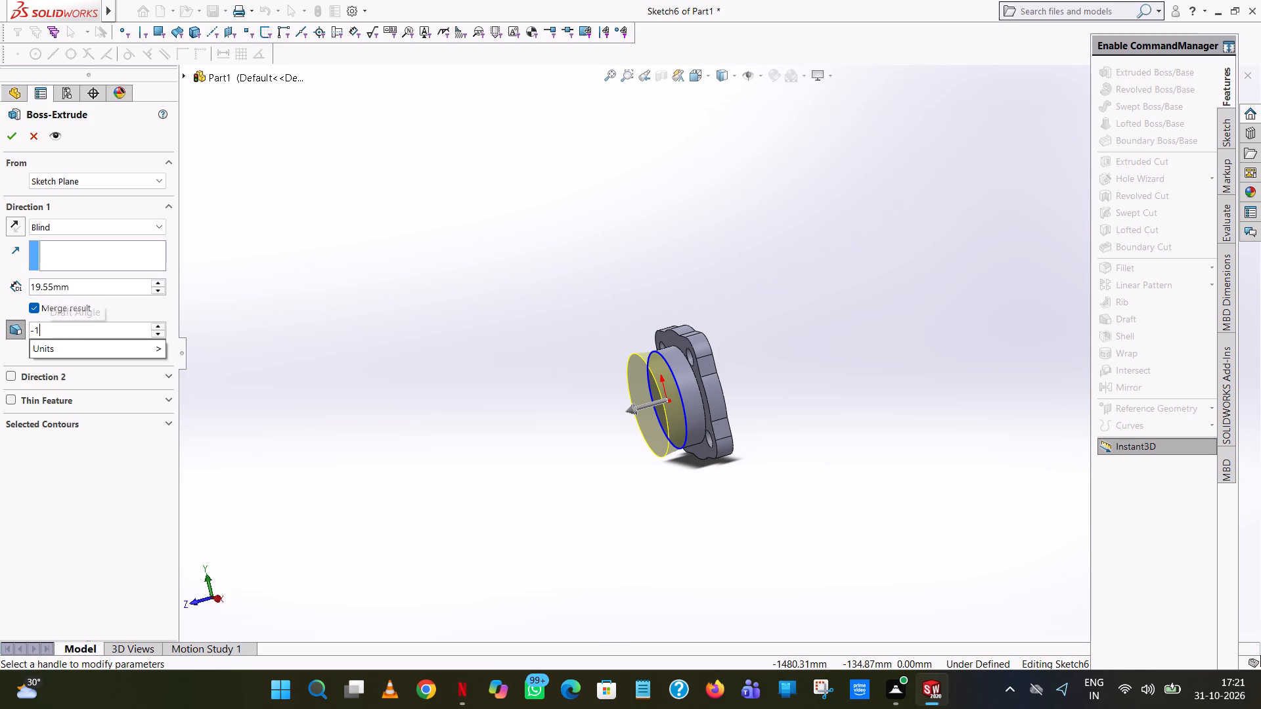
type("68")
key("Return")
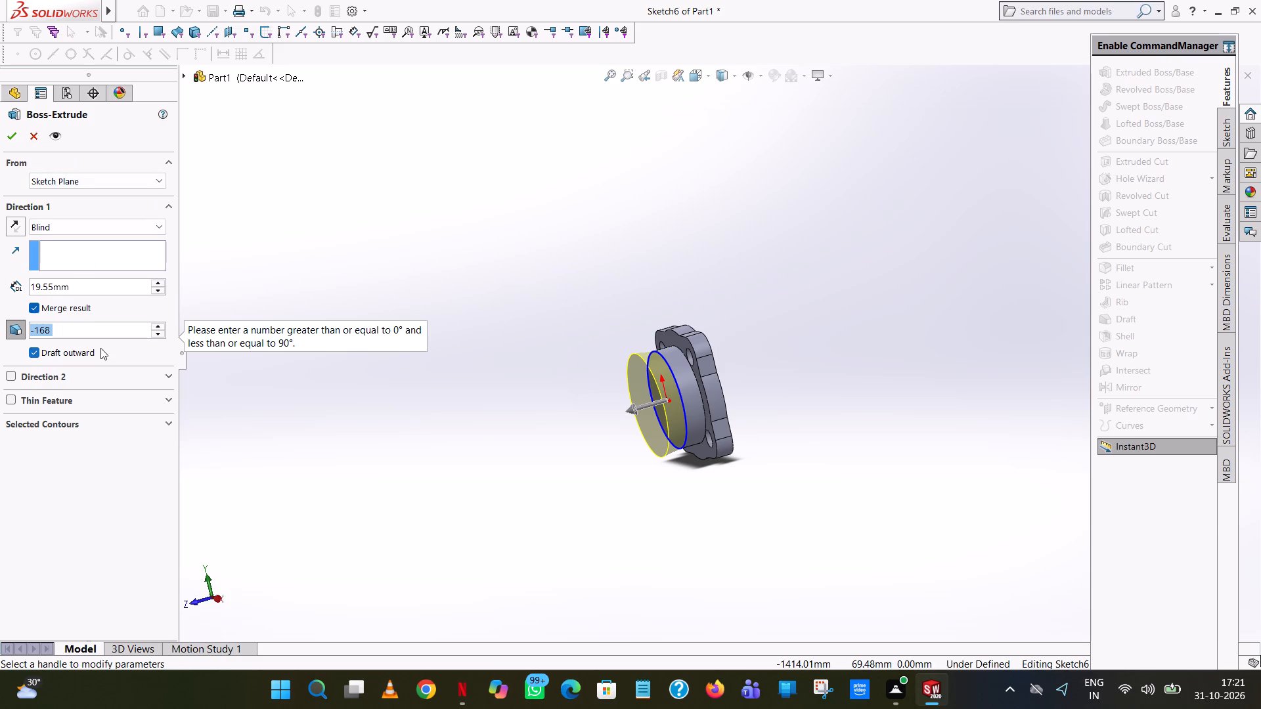
Set the outward draft angle to 12 degrees and complete the boss extrusion.
type("12")
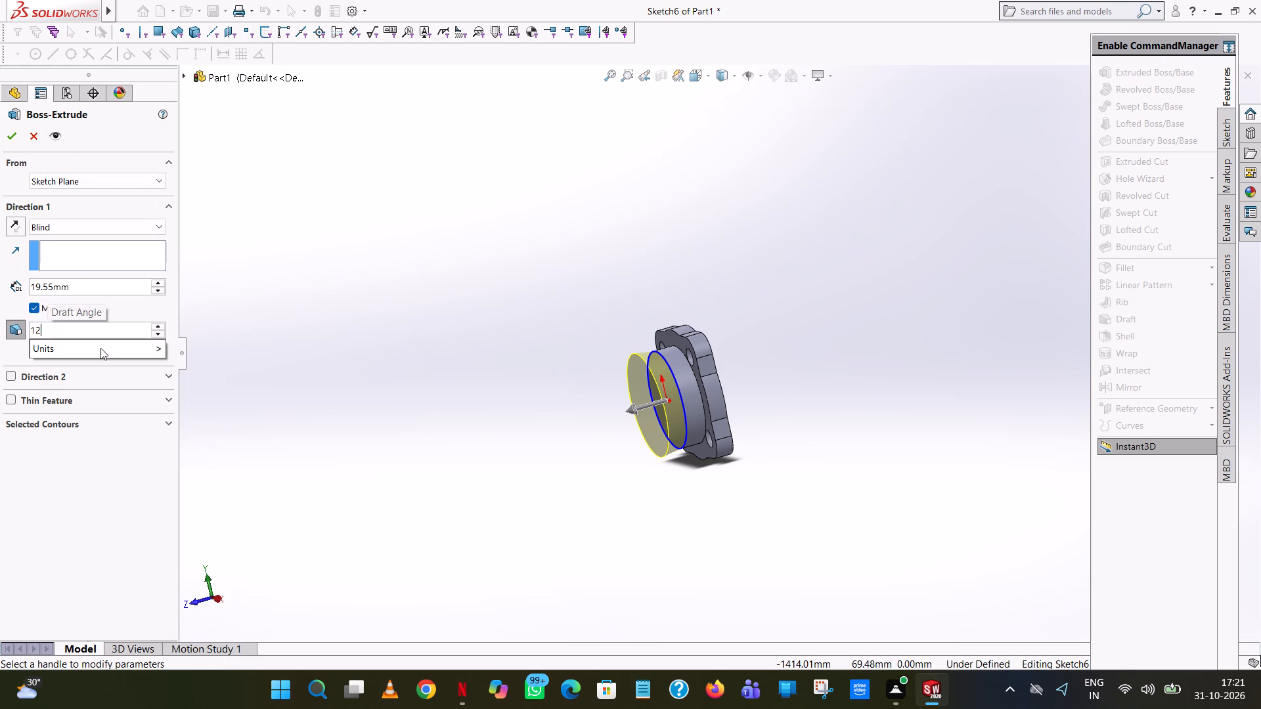
key("Return")
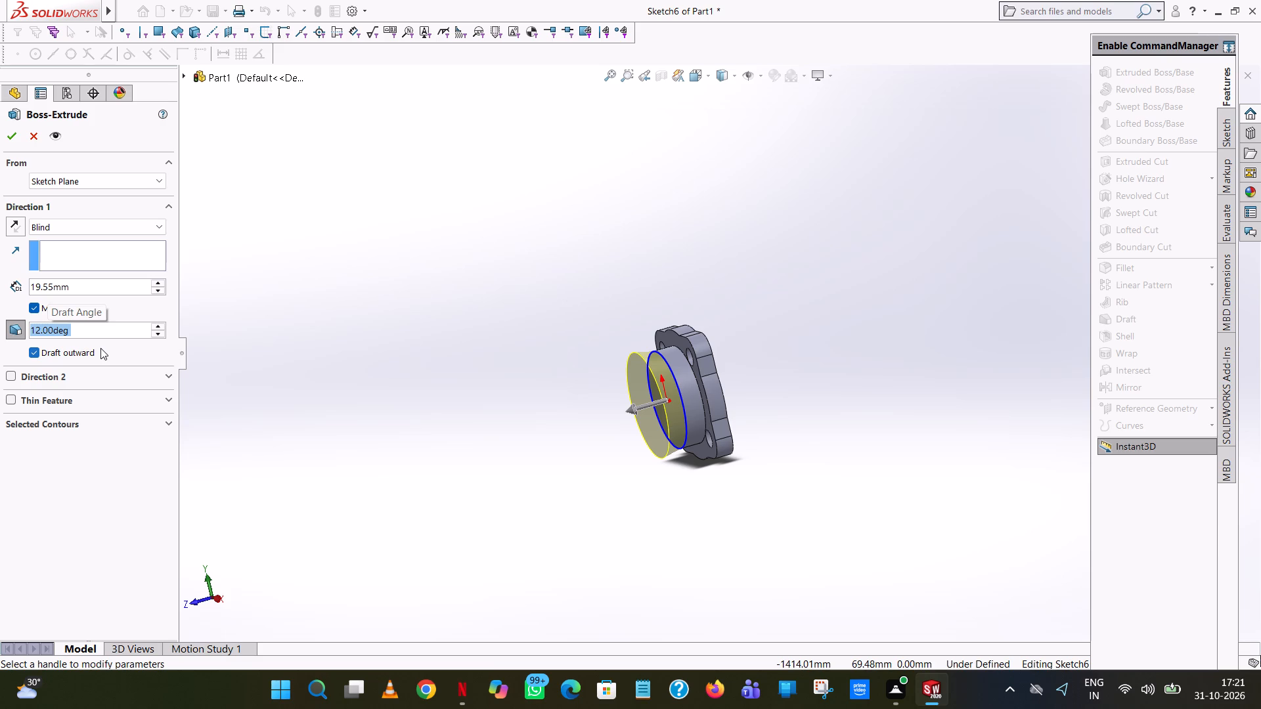
left_click(9, 127)
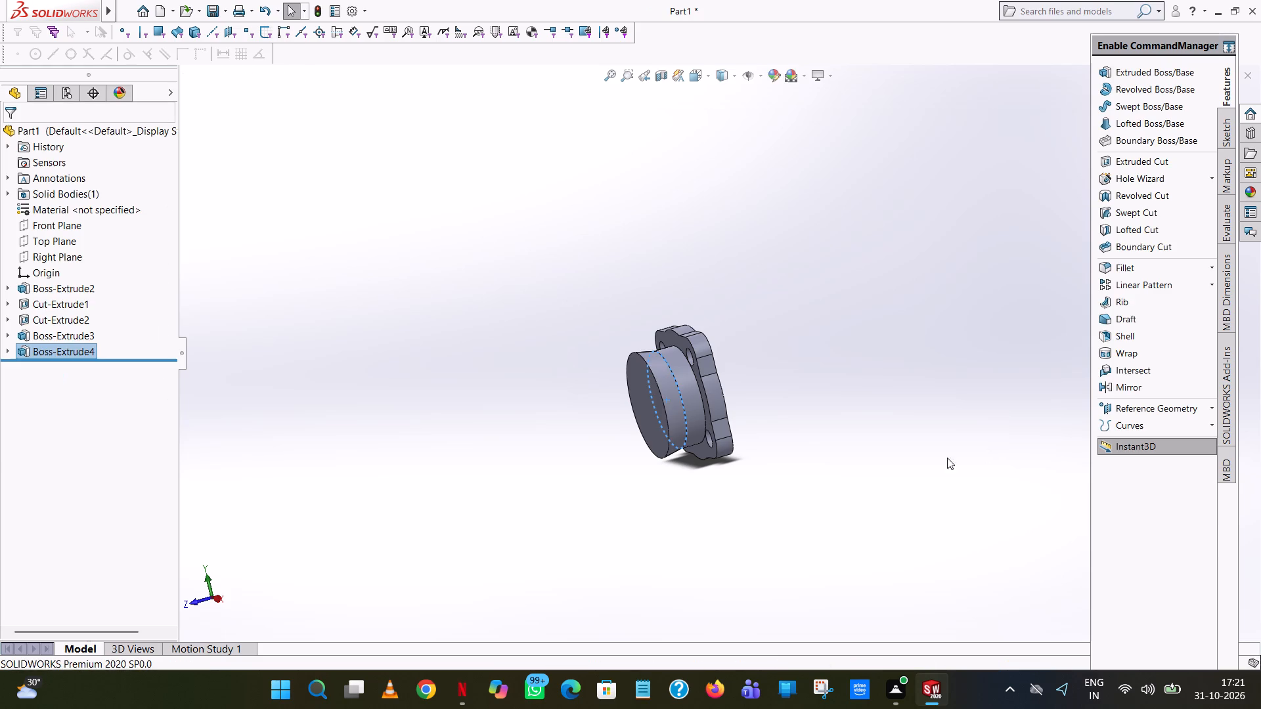
left_click(905, 435)
Start another Extruded Boss/Base with a sketch on the drafted boss's front face.
middle_click_drag(868, 416, 850, 435)
scroll(843, 416, "up", 1)
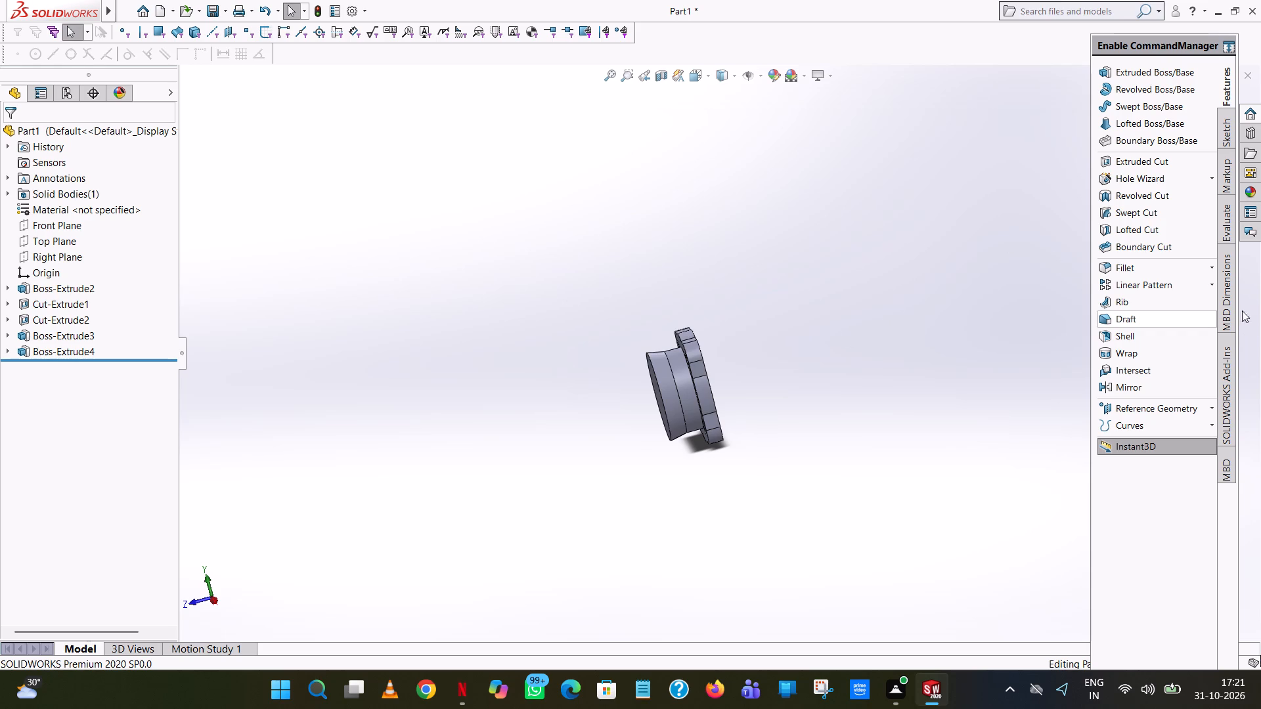
left_click(1190, 75)
middle_click_drag(770, 376, 784, 374)
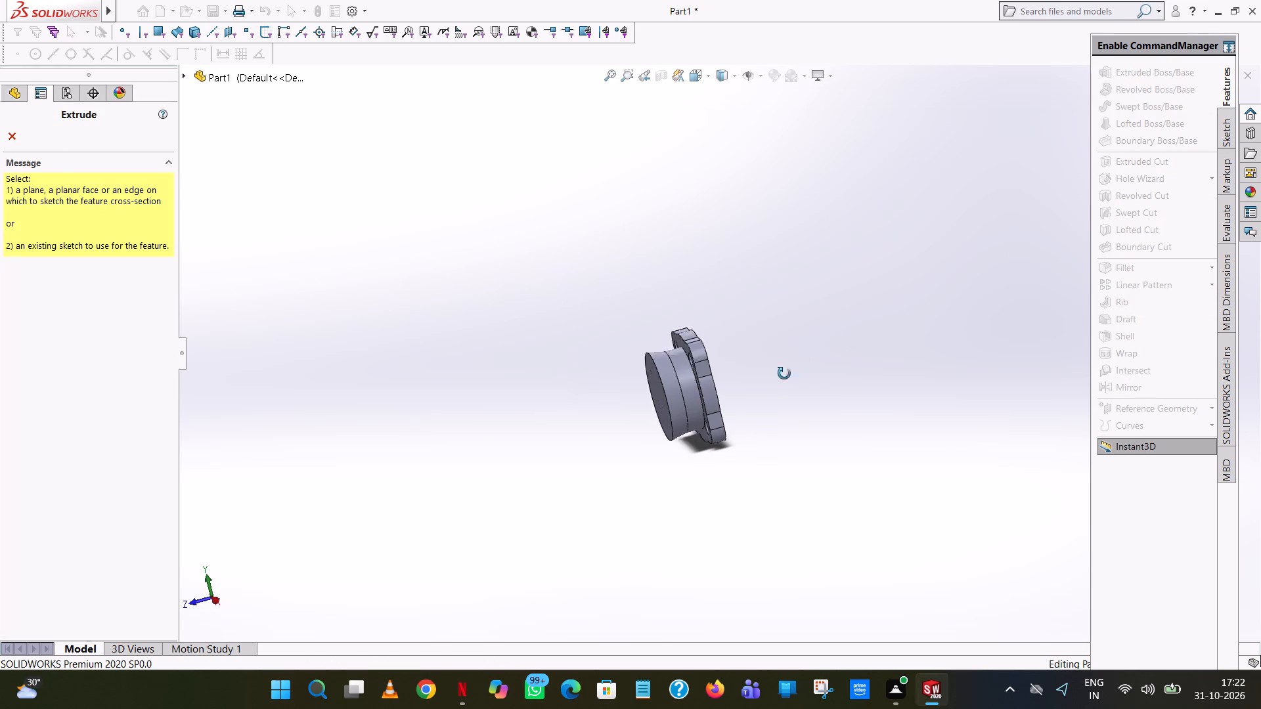
middle_click_drag(784, 374, 839, 364)
left_click(661, 382)
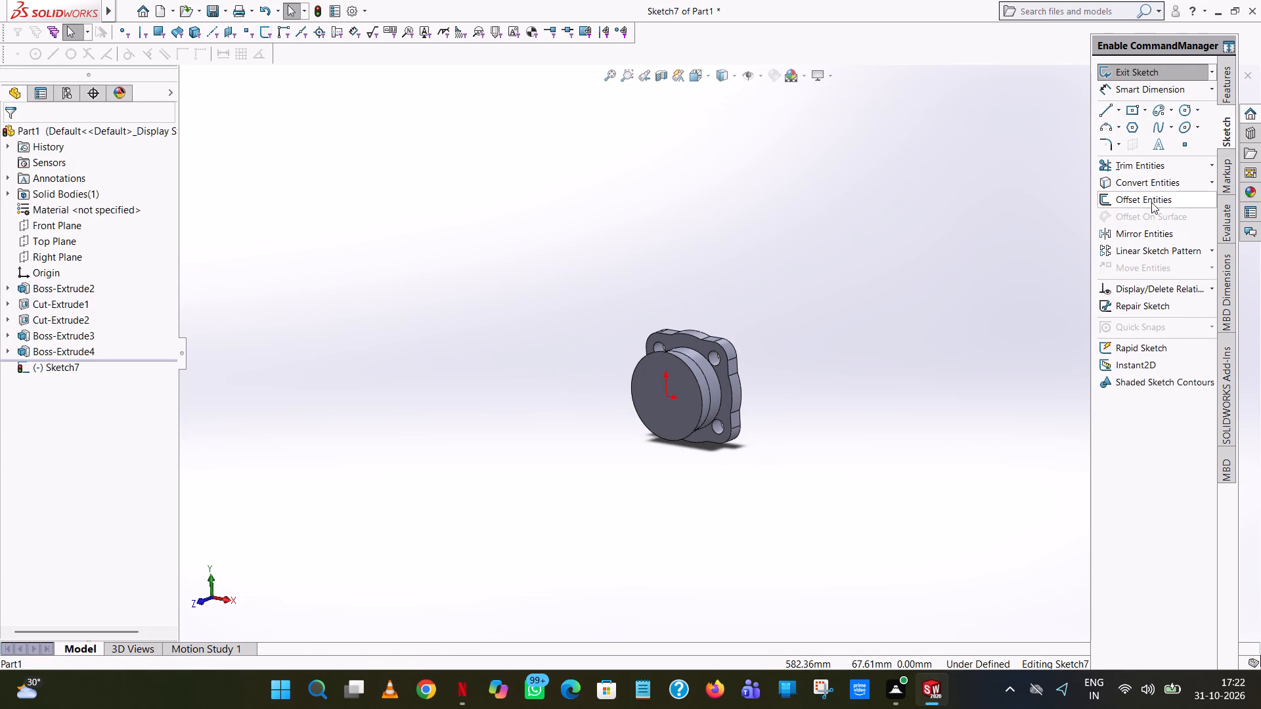
left_click(708, 74)
left_click(774, 148)
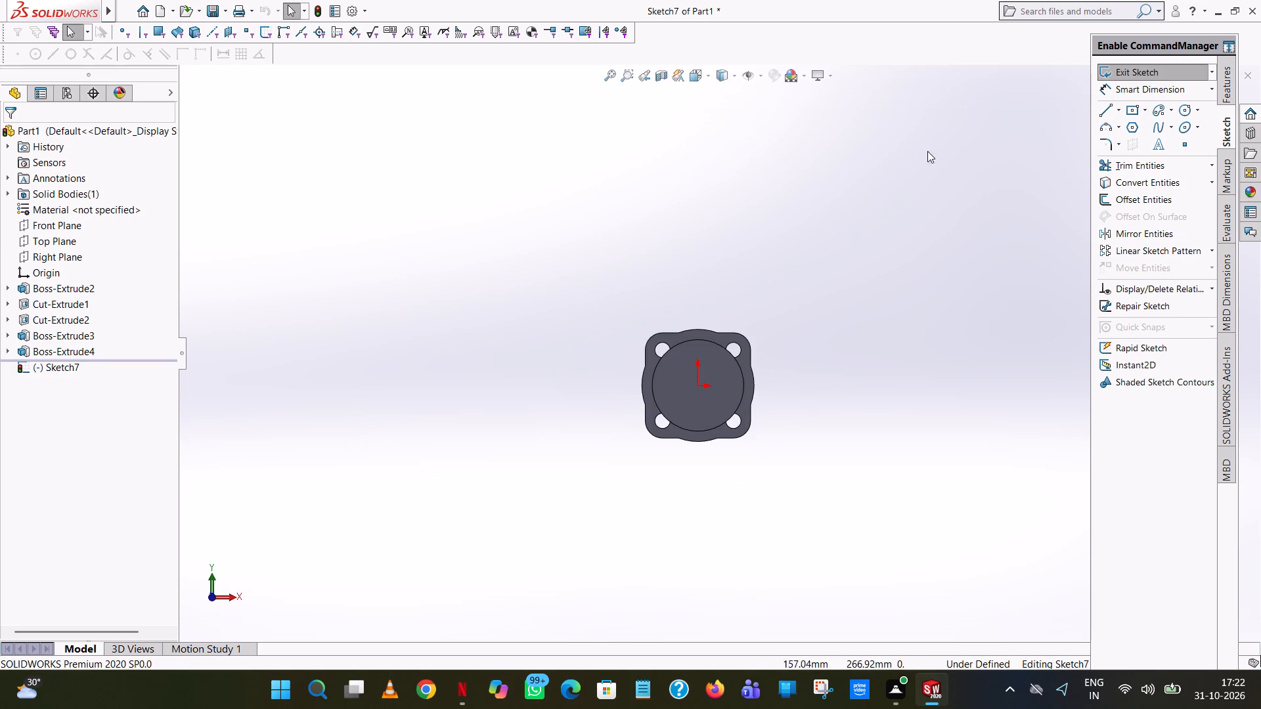
Sketch a circle centred on the origin with a radius of 152.4/2 mm (76.20 mm).
left_click(1184, 110)
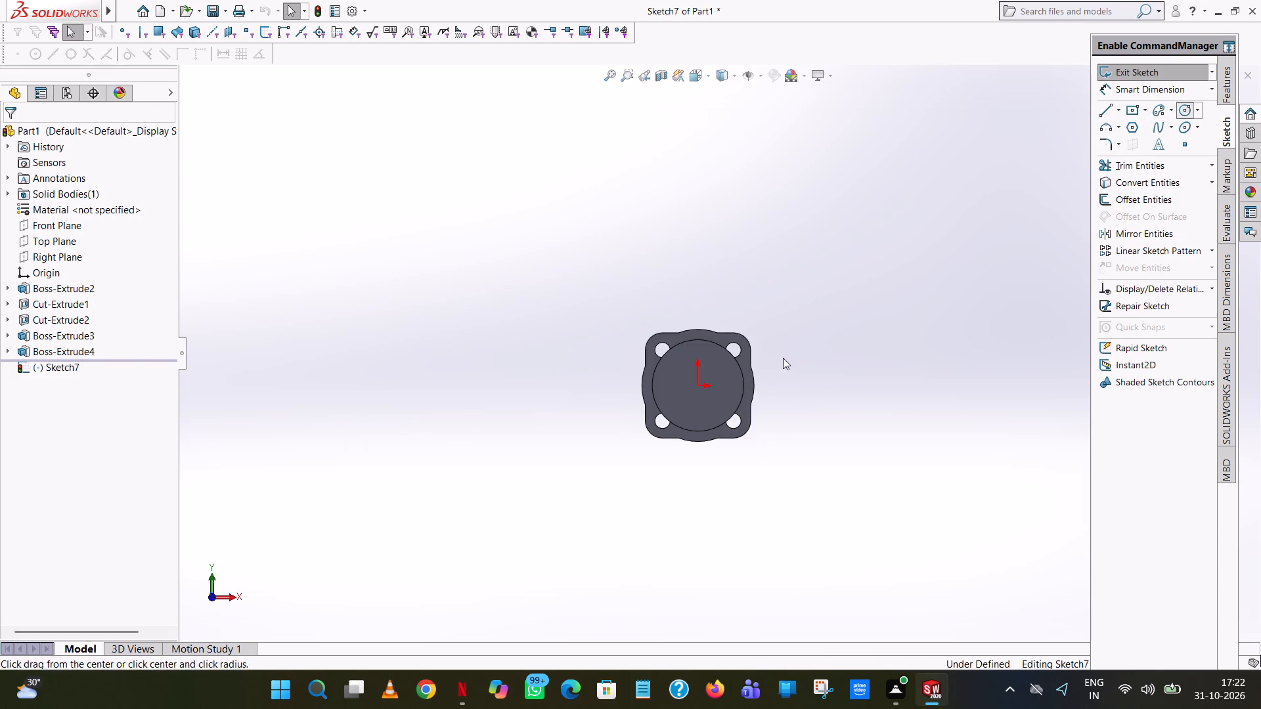
scroll(719, 383, "down", 8)
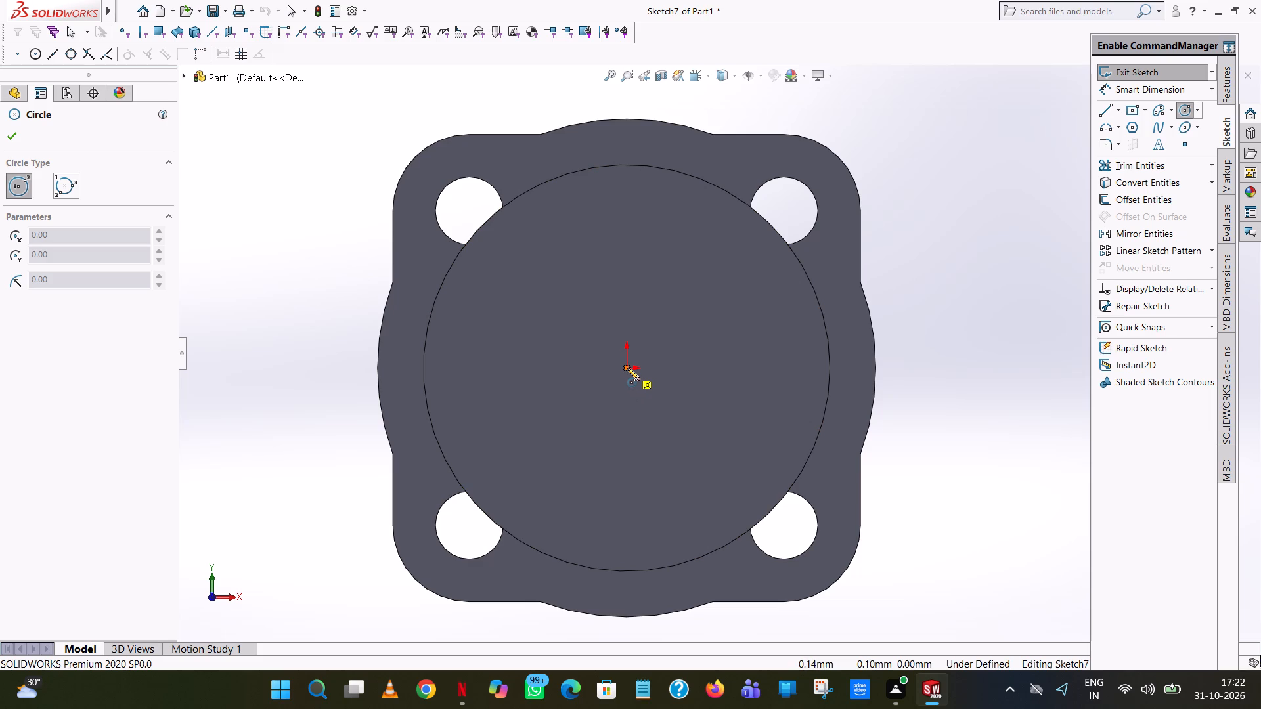
left_click(627, 367)
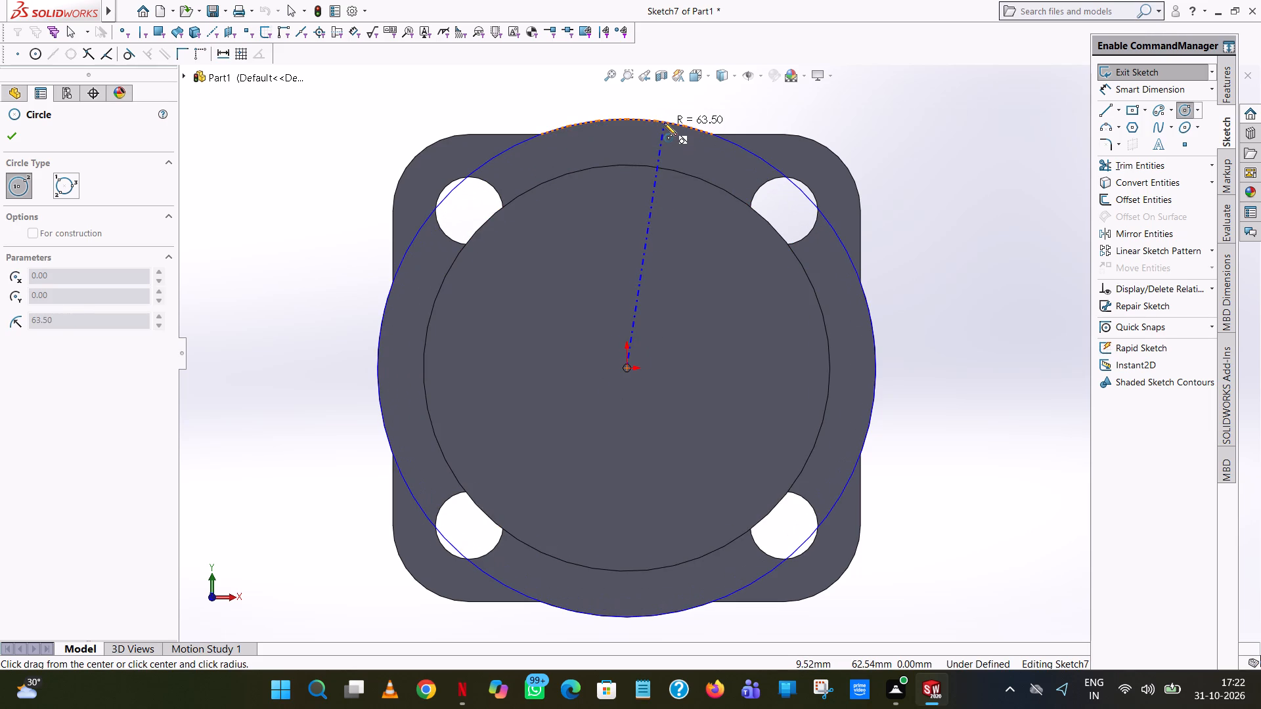
left_click(663, 123)
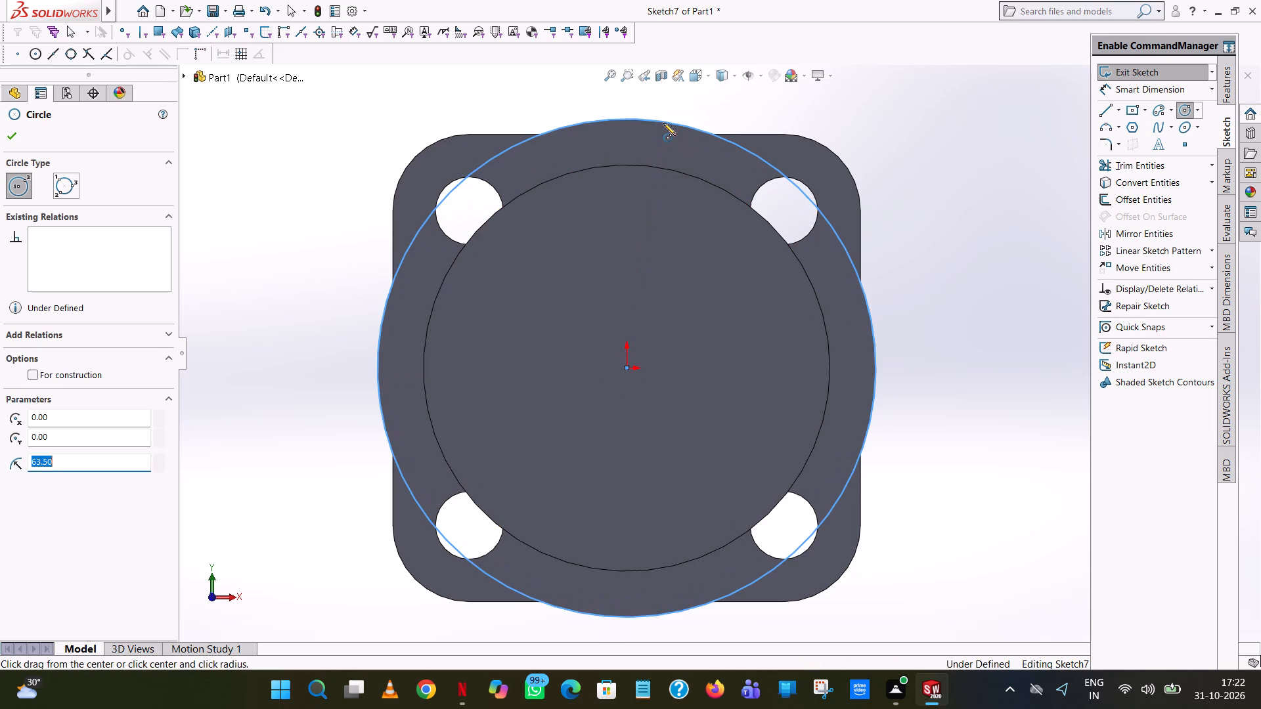
key("1")
type("52.")
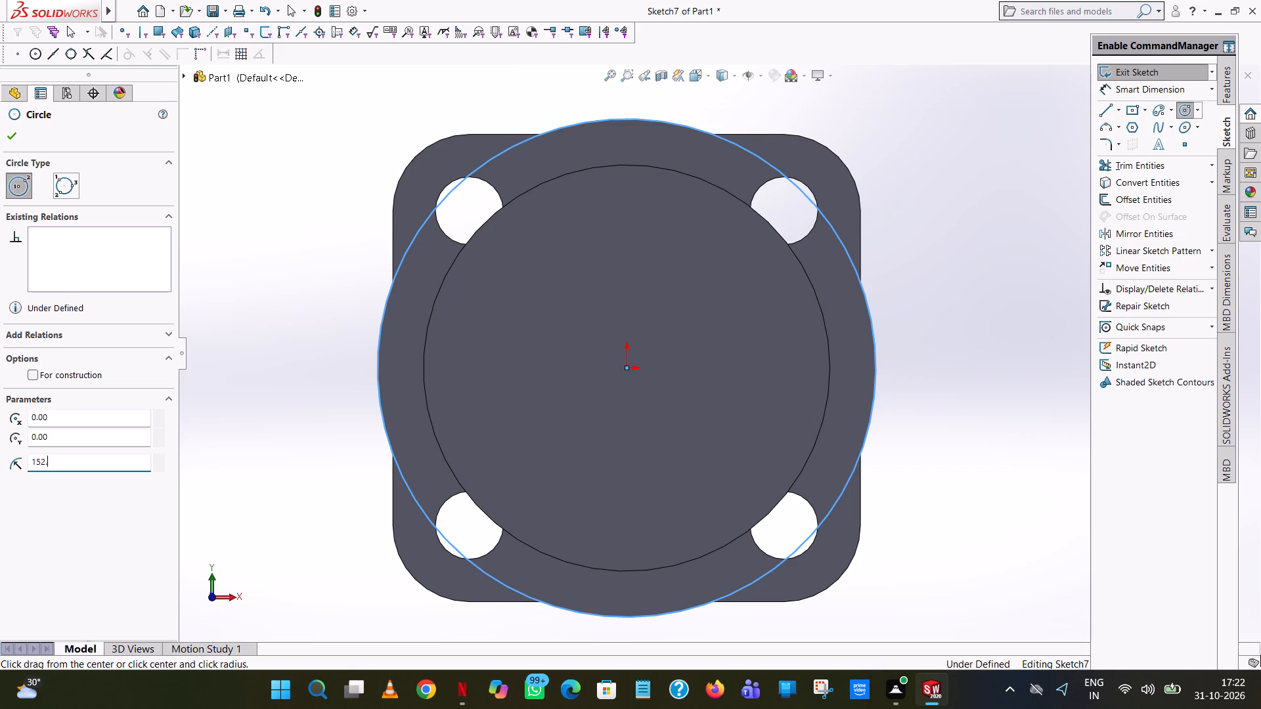
type("4/2")
key("Return")
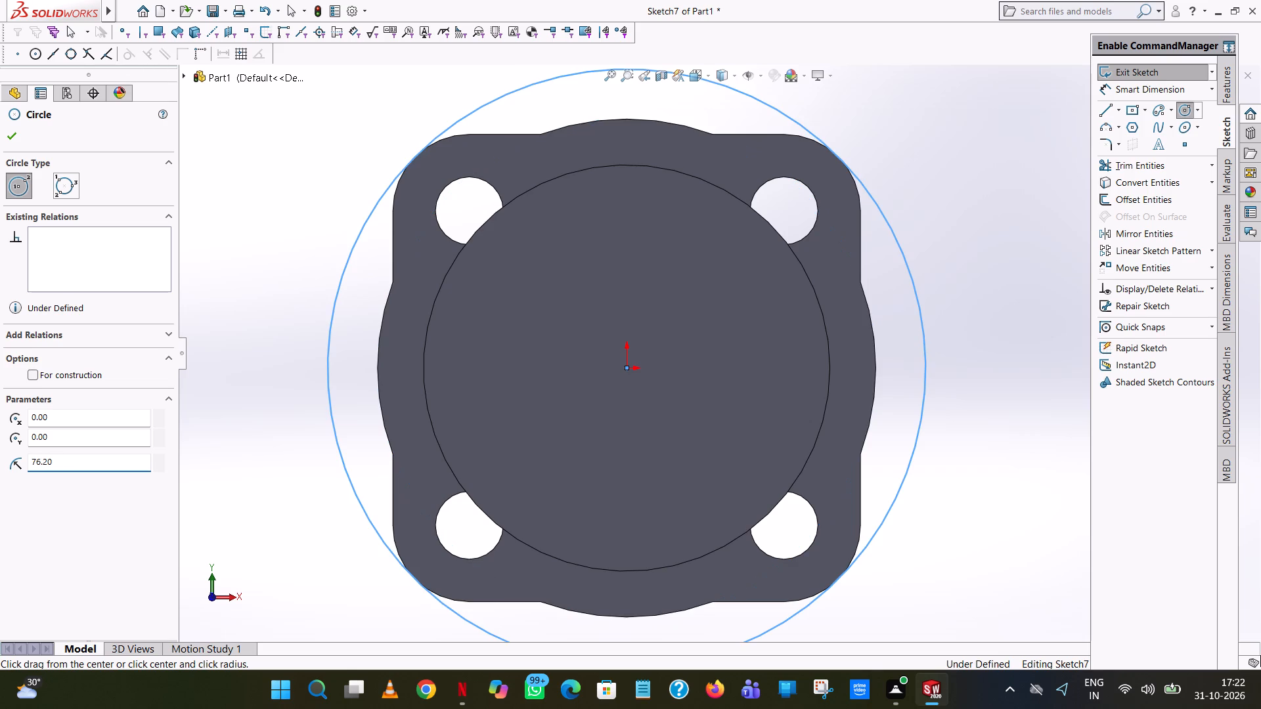
right_click(663, 123)
left_click(681, 133)
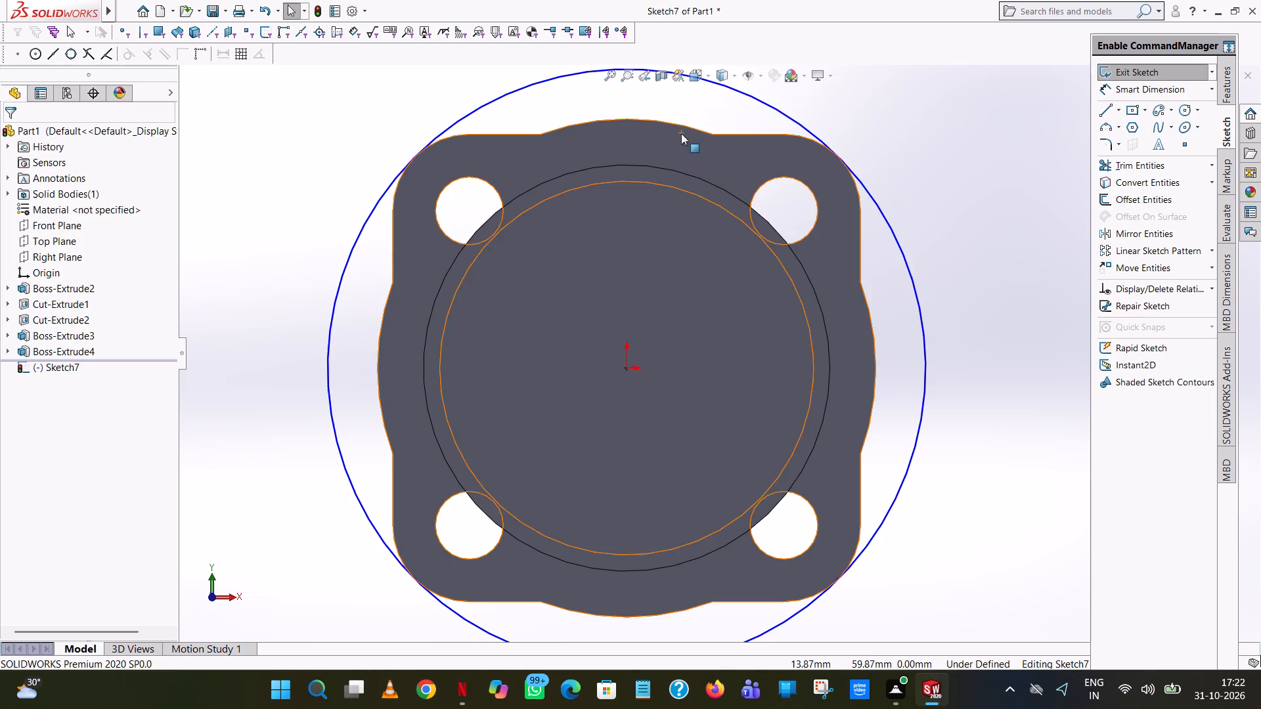
Add a diameter dimension to the new circle around the drafted boss's front face.
scroll(996, 221, "up", 1)
middle_click_drag(996, 221, 810, 279)
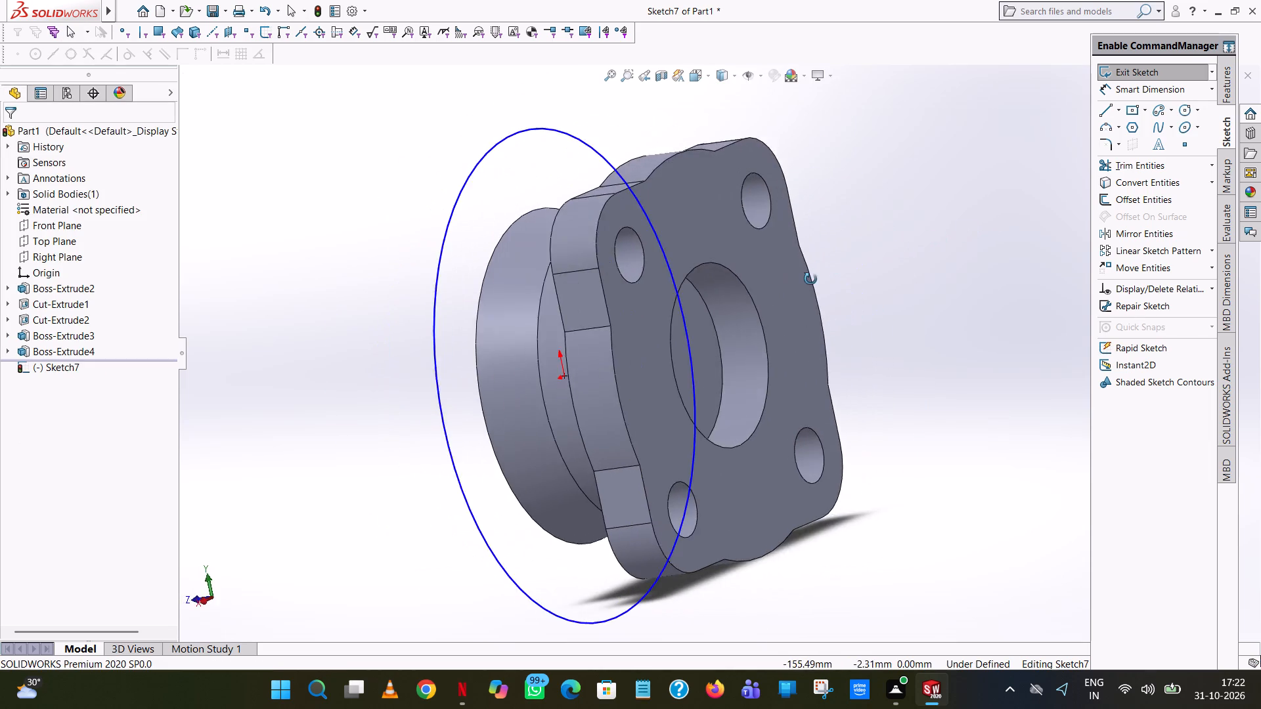
middle_click_drag(810, 279, 891, 337)
left_click(1144, 87)
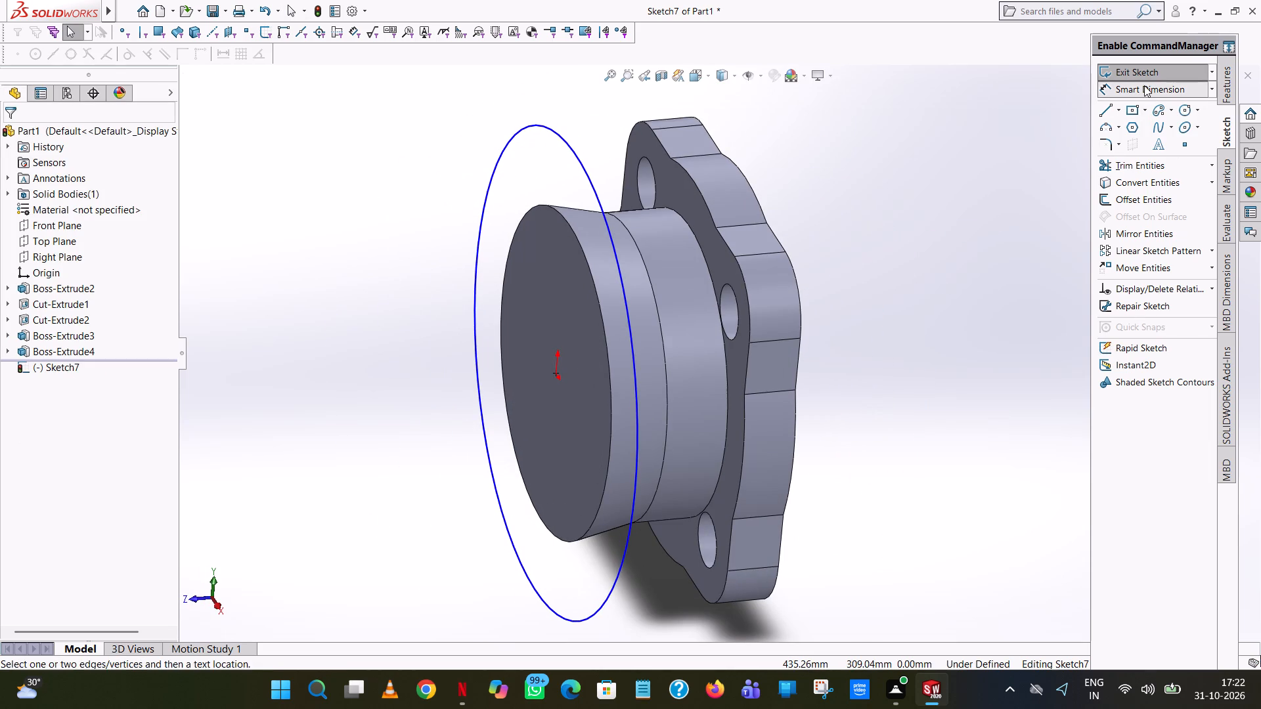
left_click(571, 149)
left_click(972, 236)
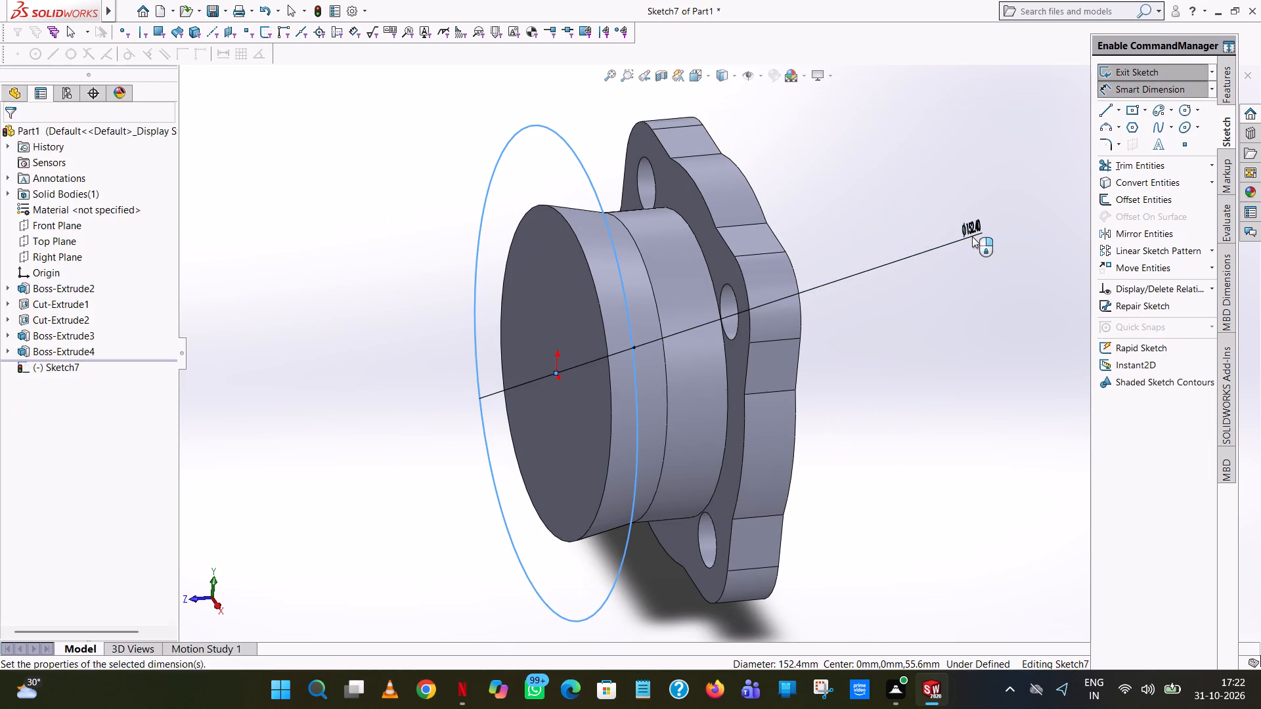
left_click(911, 222)
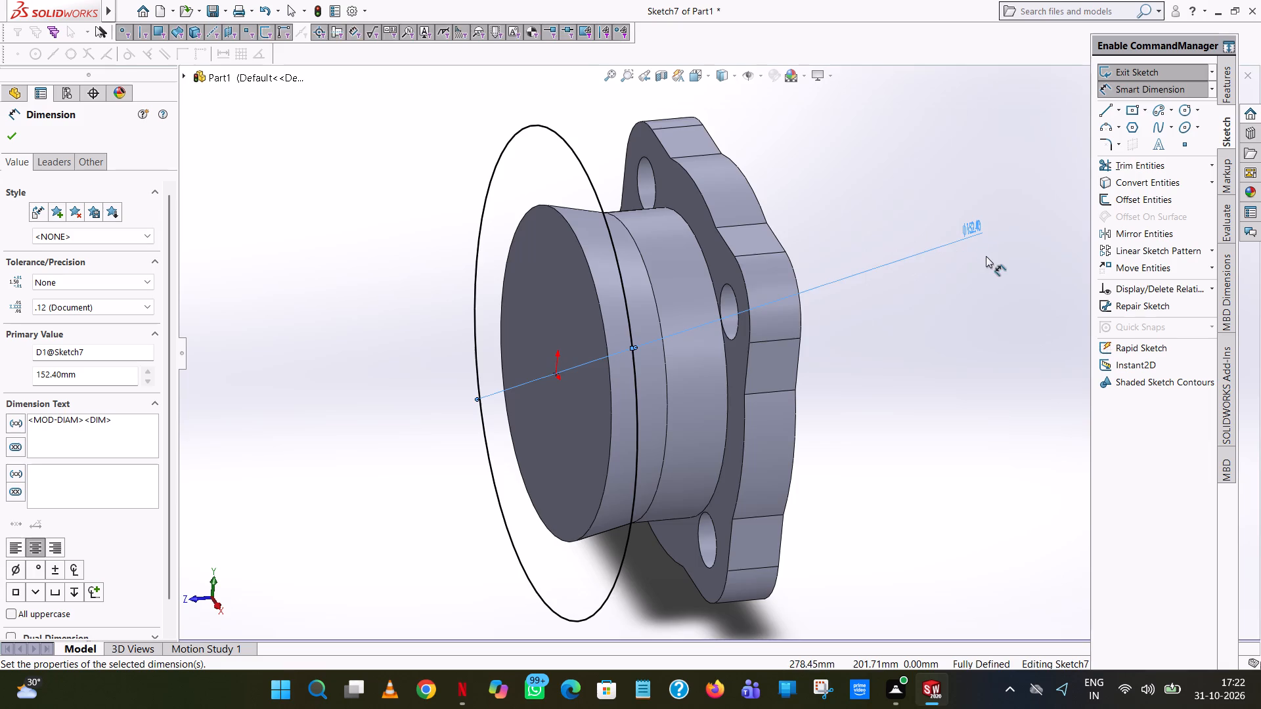
middle_click(973, 258)
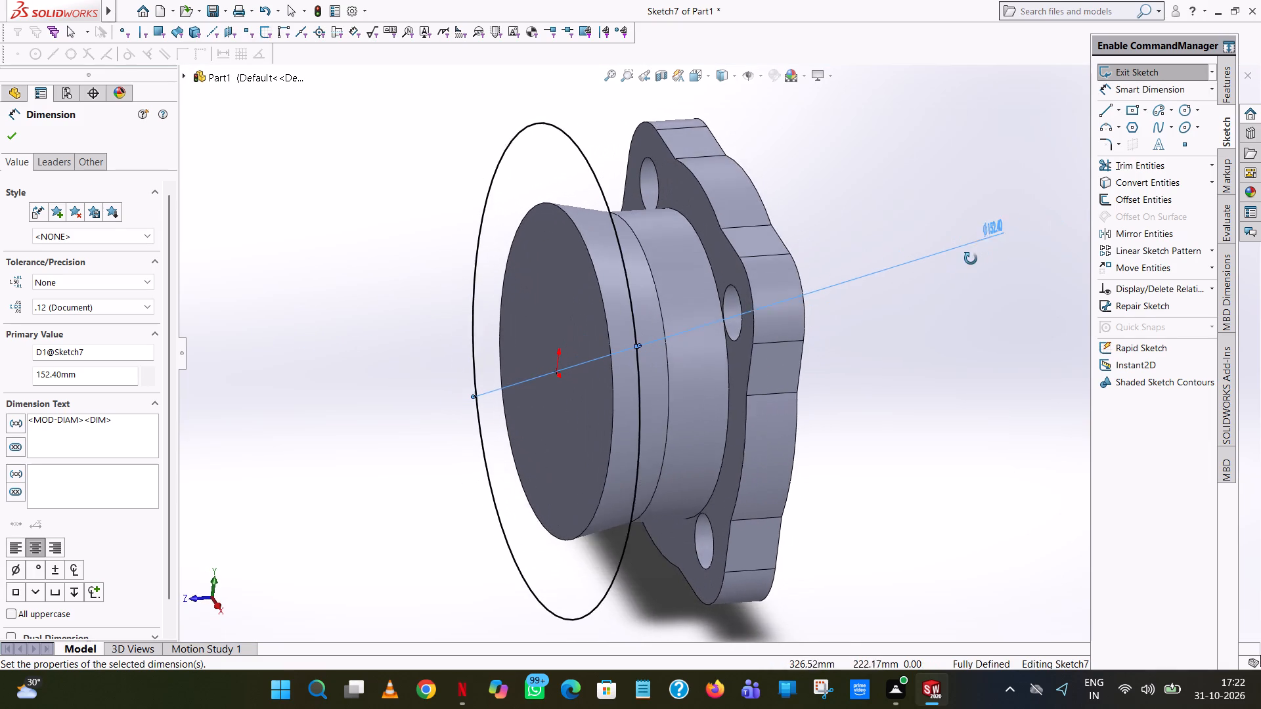
left_click(962, 247)
scroll(955, 245, "down", 5)
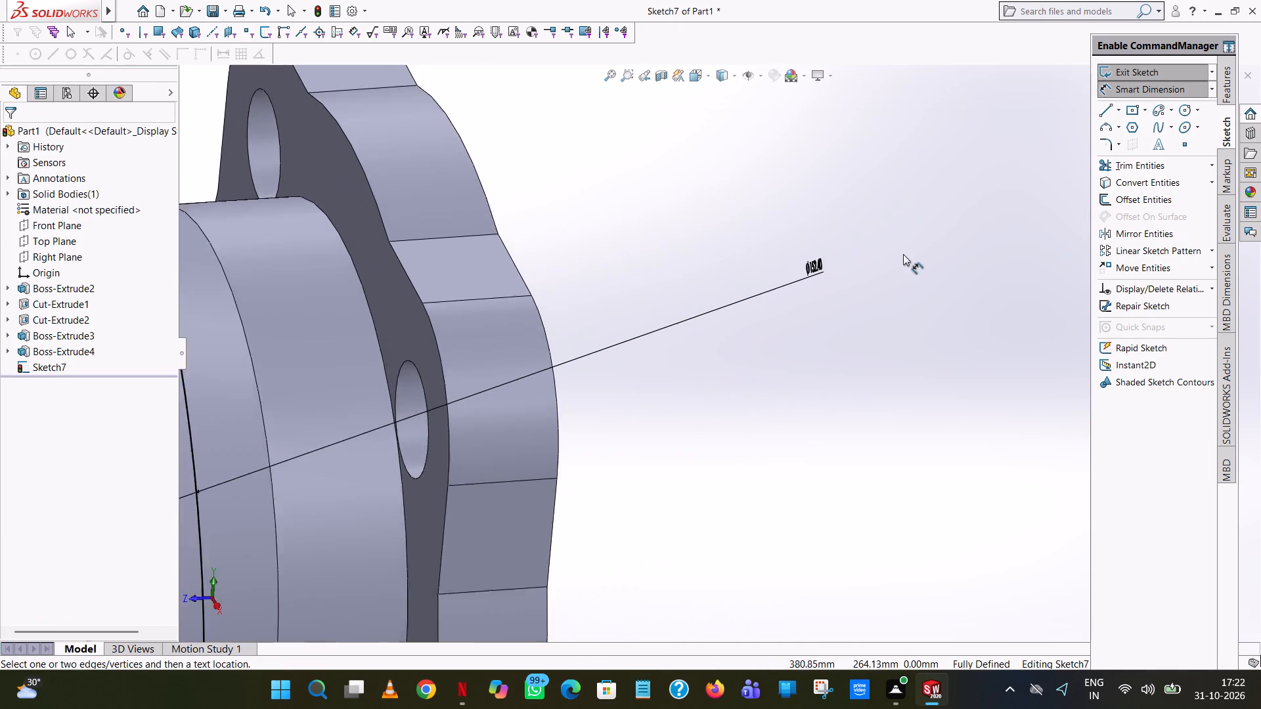
Extrude the 152.4 mm circle 14.9 mm blind from the drafted boss's front face, merged with the body.
scroll(903, 254, "down", 3)
middle_click_drag(694, 312, 699, 312)
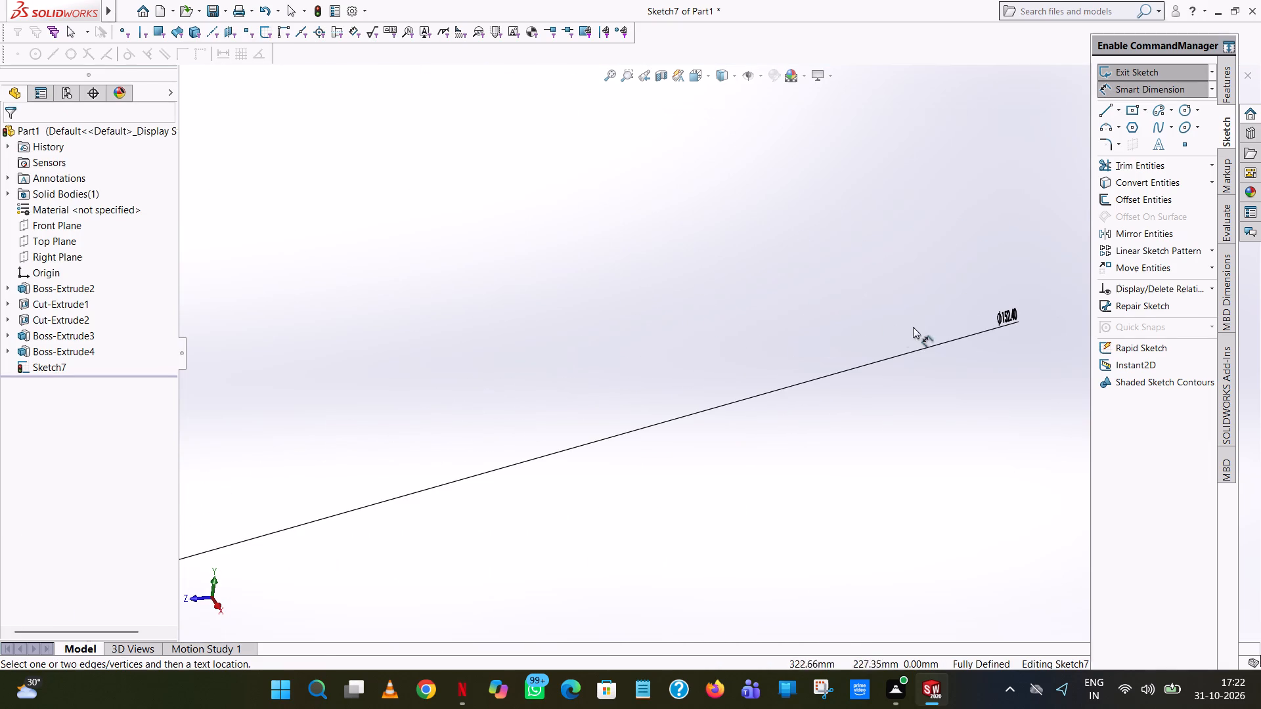
left_click_drag(1011, 349, 1027, 349)
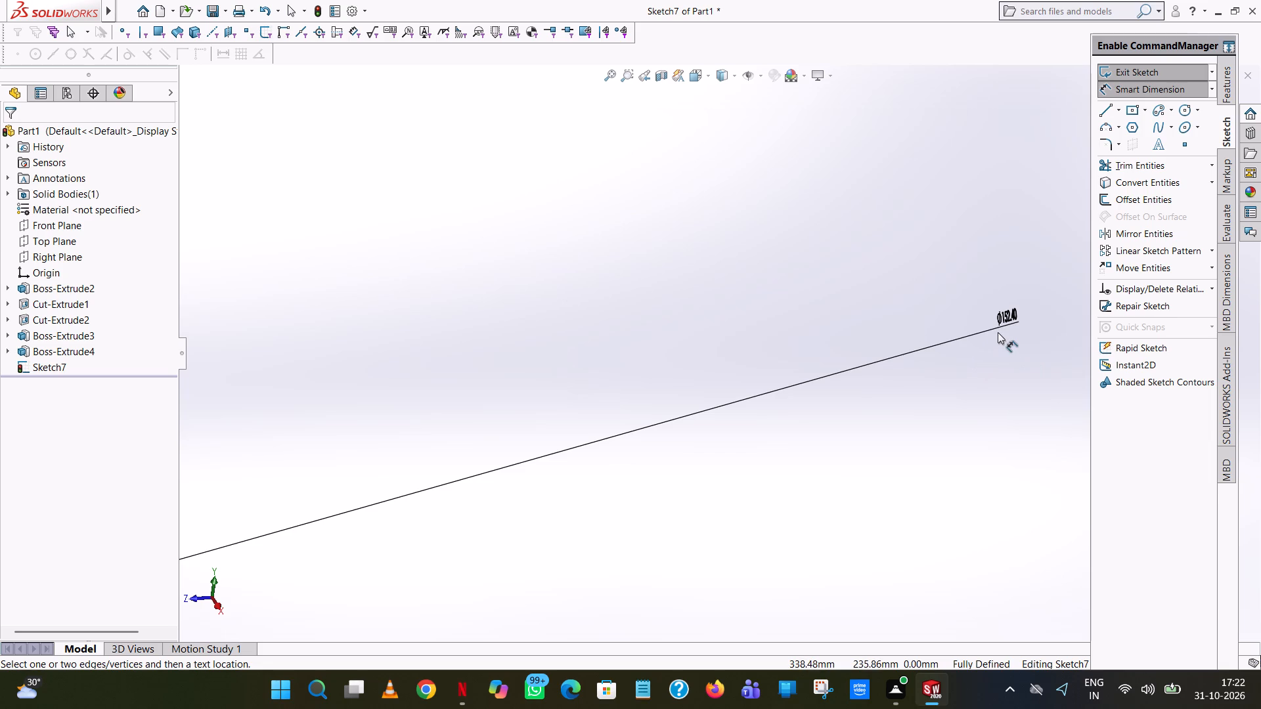
scroll(999, 330, "up", 17)
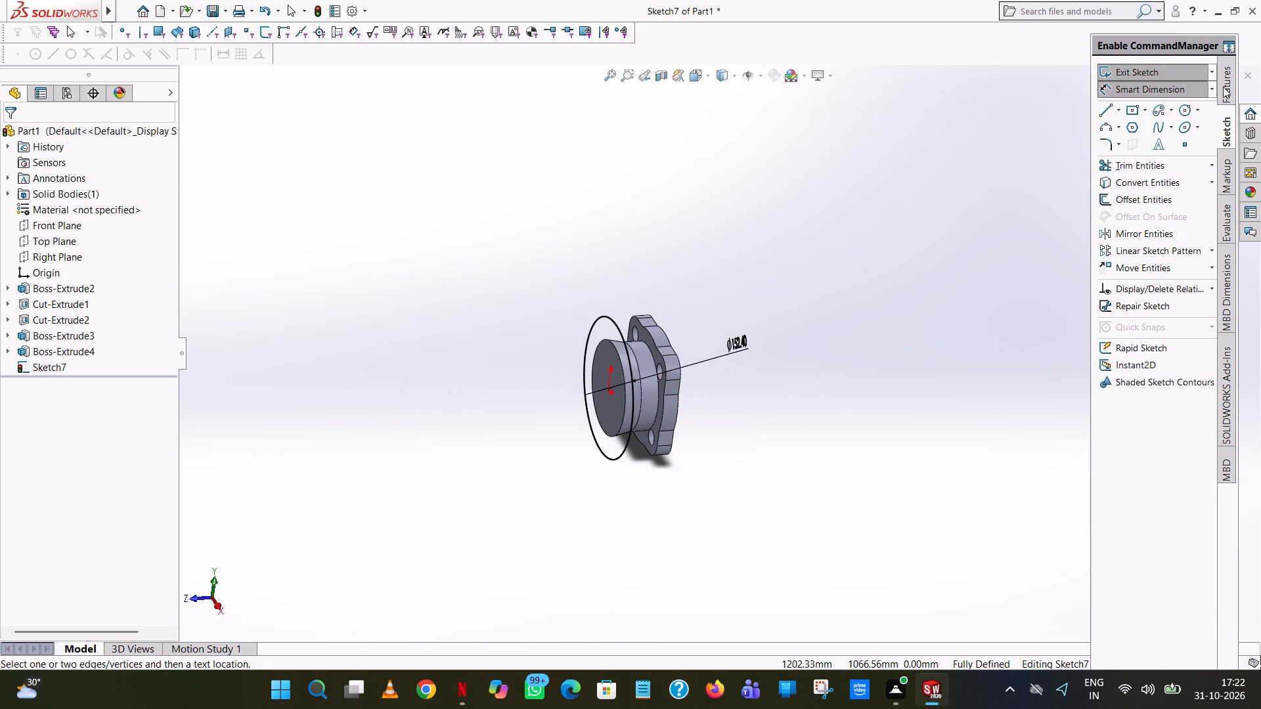
left_click(1223, 87)
left_click(1149, 68)
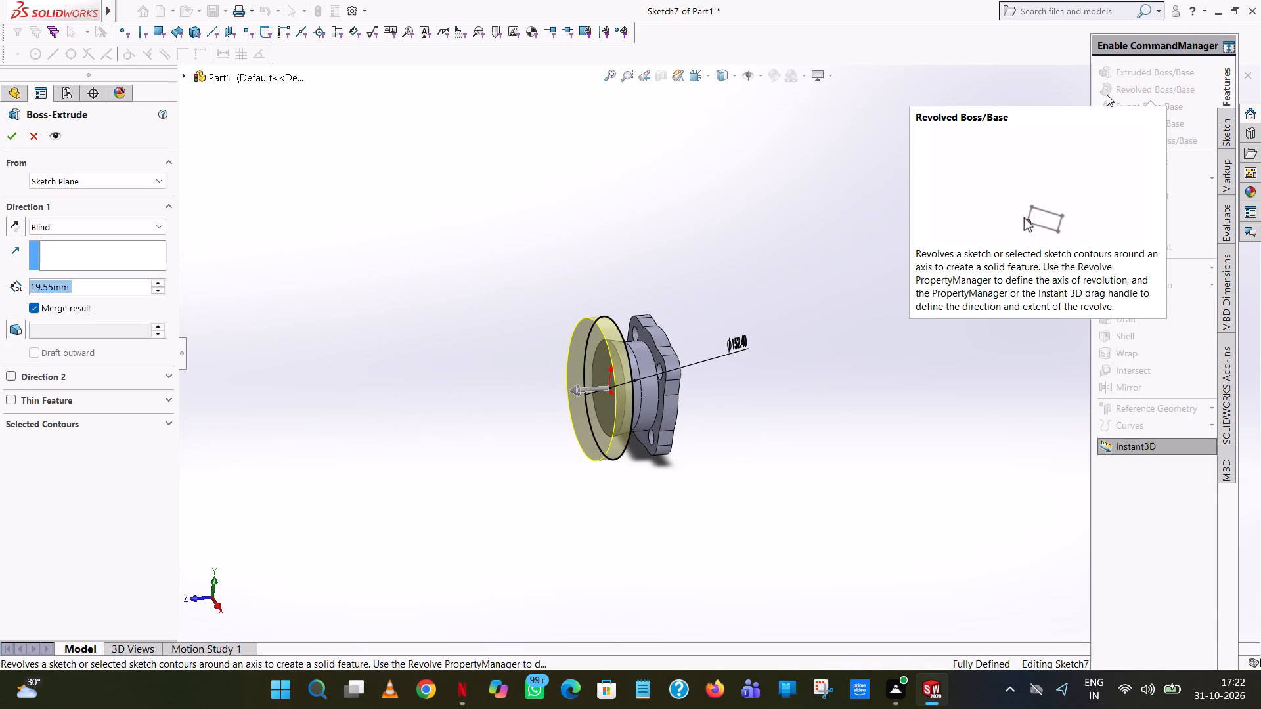
type("14.9")
key("Return")
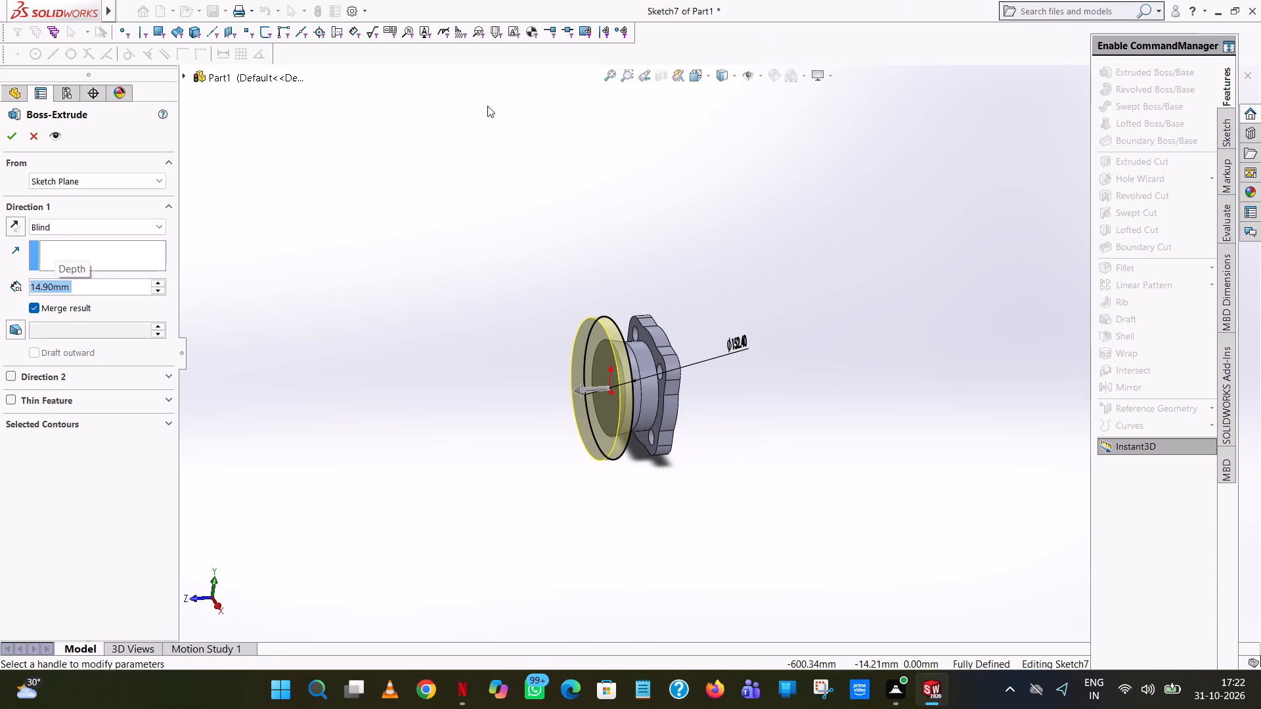
left_click(3, 135)
left_click(709, 230)
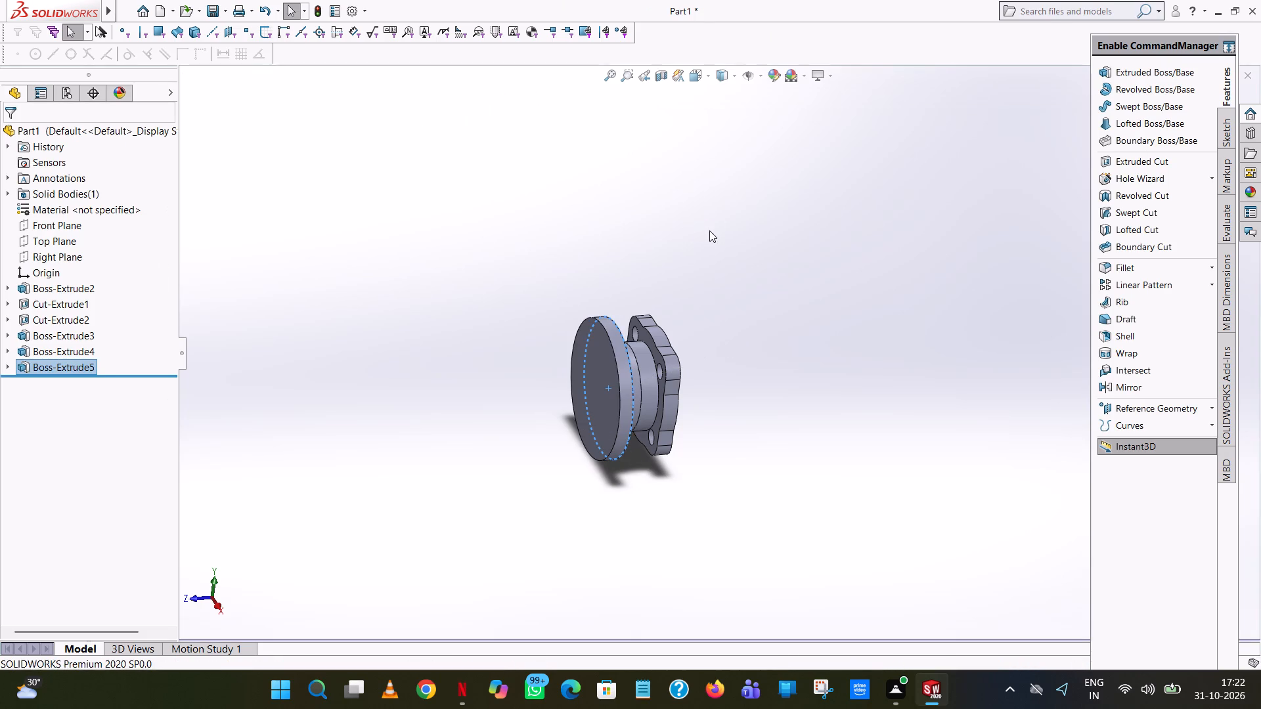
Start an Extruded Cut with a sketch on the 152.4 mm end flange's outer face, viewed normal to the sketch.
scroll(694, 268, "up", 1)
middle_click_drag(694, 268, 498, 201)
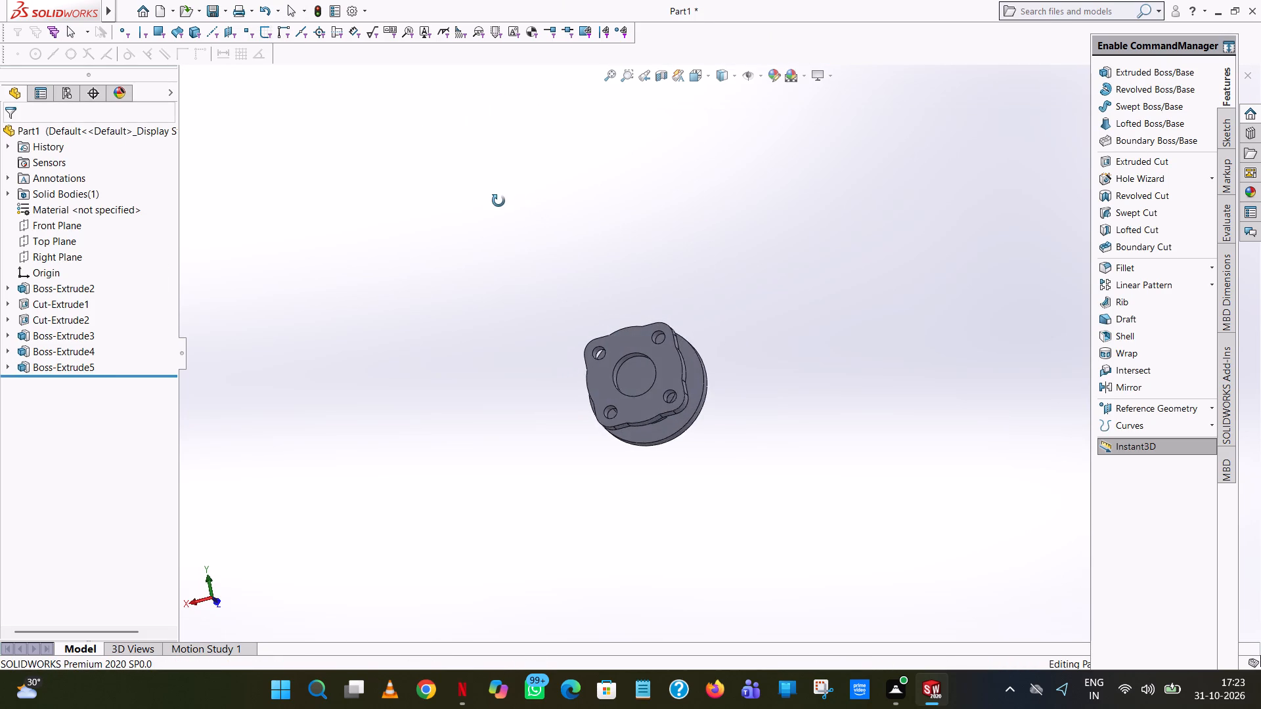
middle_click_drag(498, 201, 741, 404)
scroll(741, 404, "up", 1)
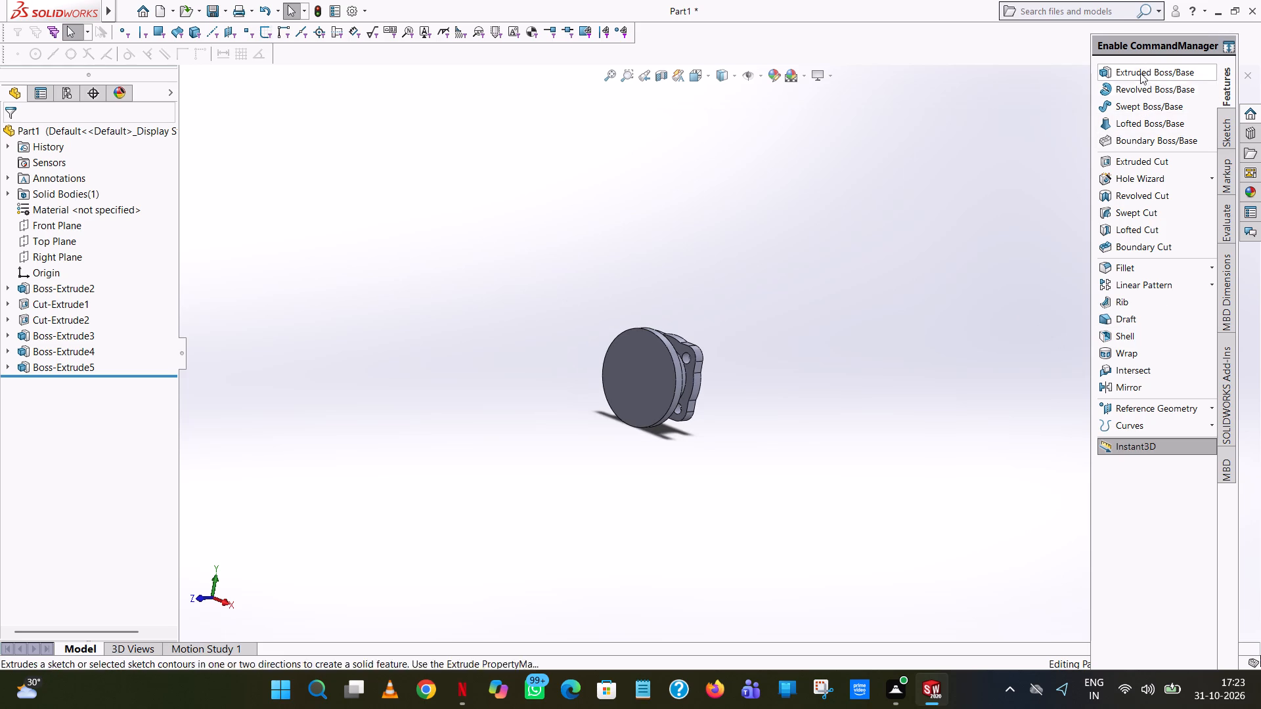
left_click(1154, 156)
left_click(656, 369)
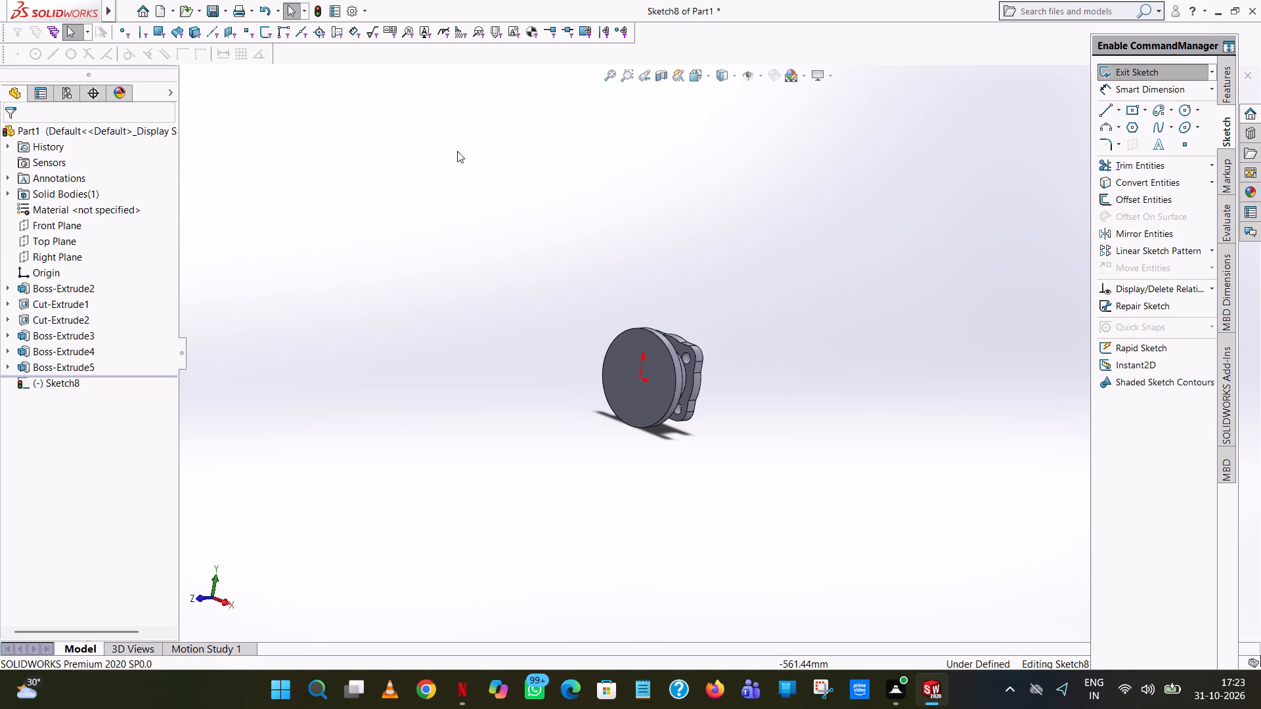
left_click(707, 77)
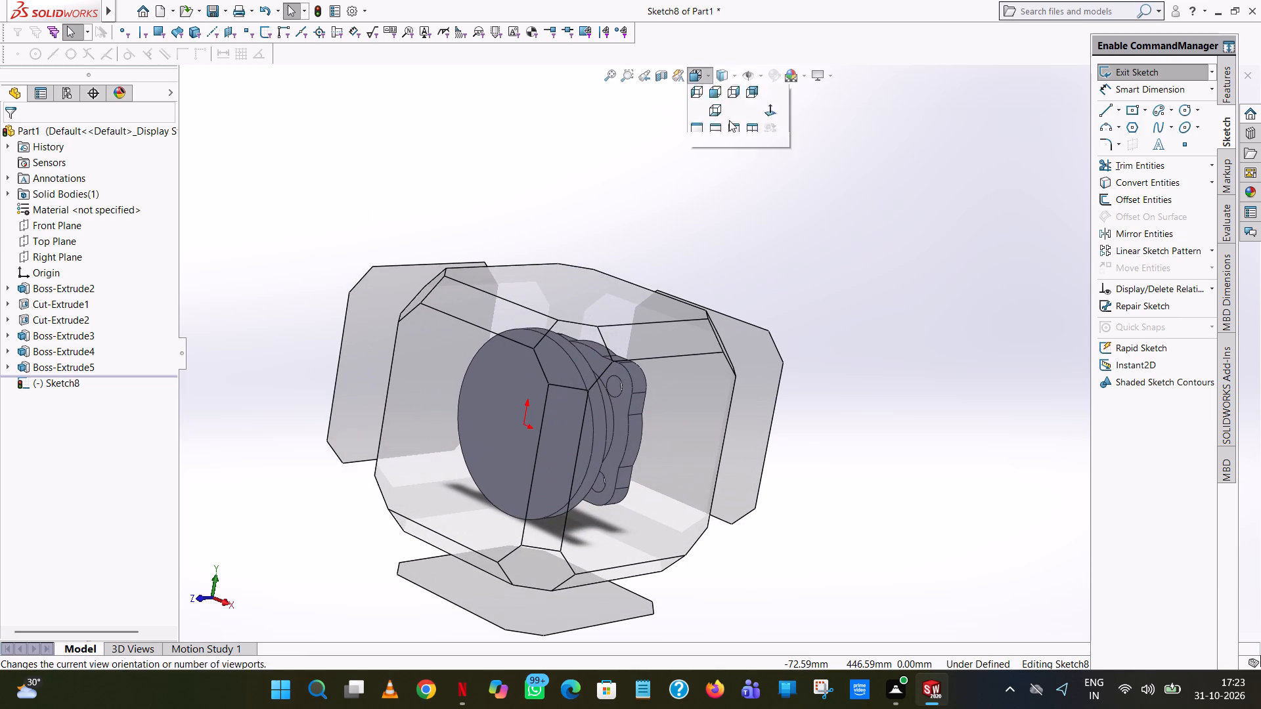
left_click(774, 153)
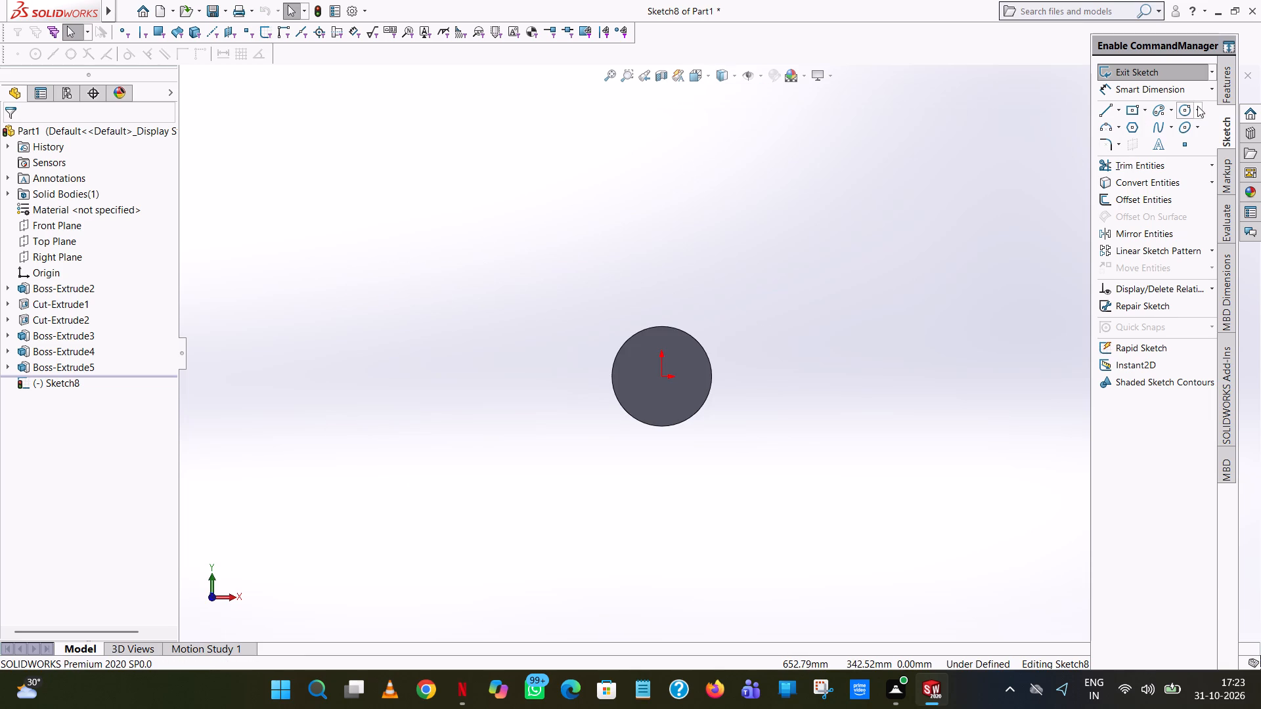
Sketch a circle centred on the origin with a radius of 50.8/2 mm (25.40 mm).
left_click(1191, 106)
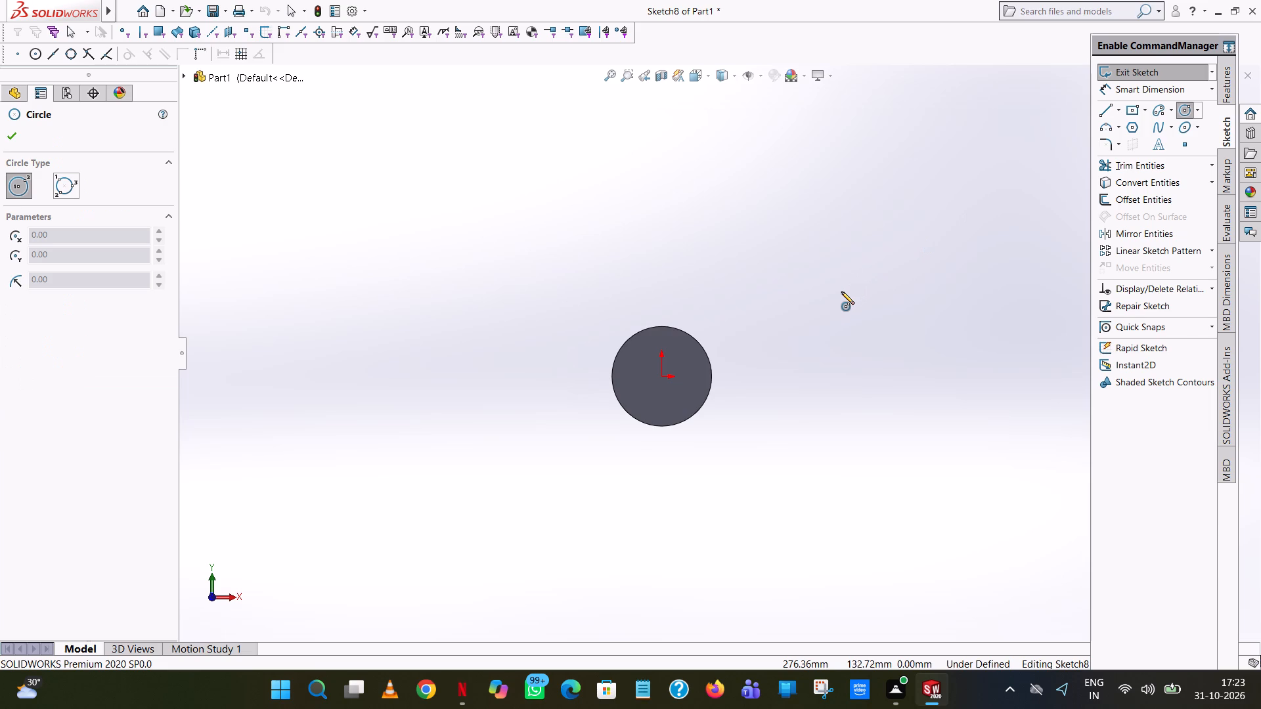
scroll(657, 388, "down", 8)
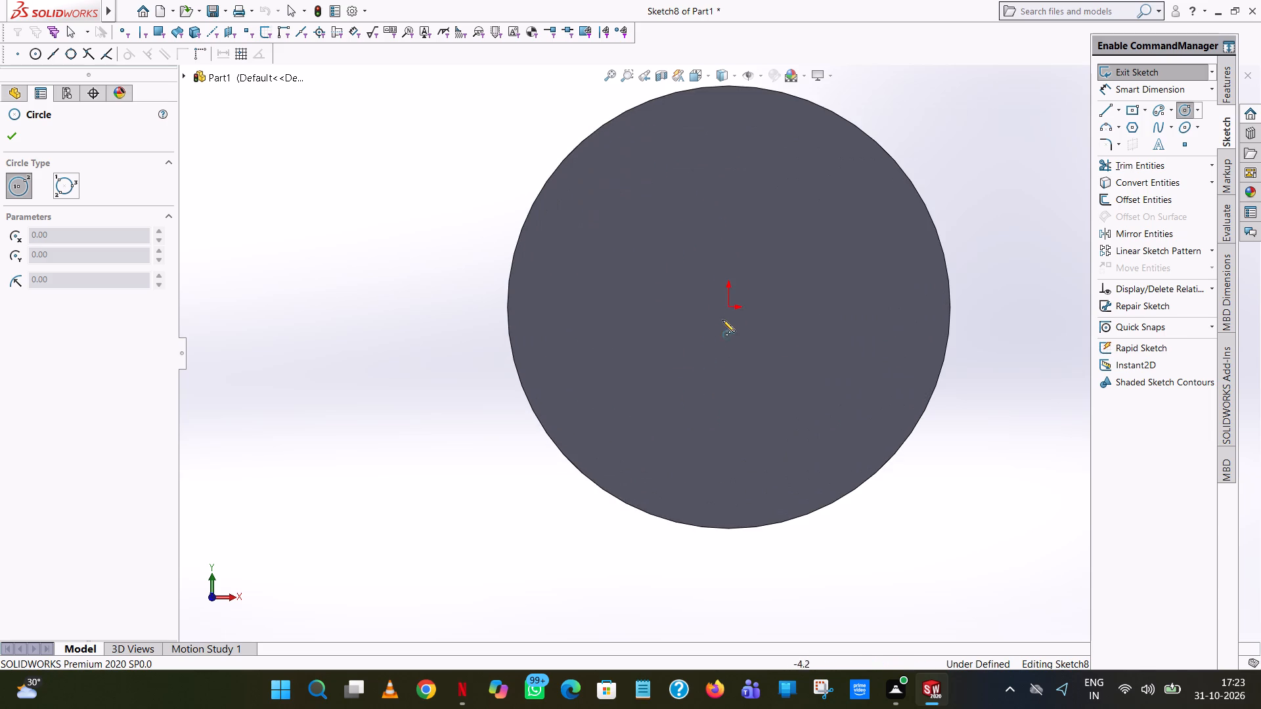
left_click(730, 307)
left_click(753, 202)
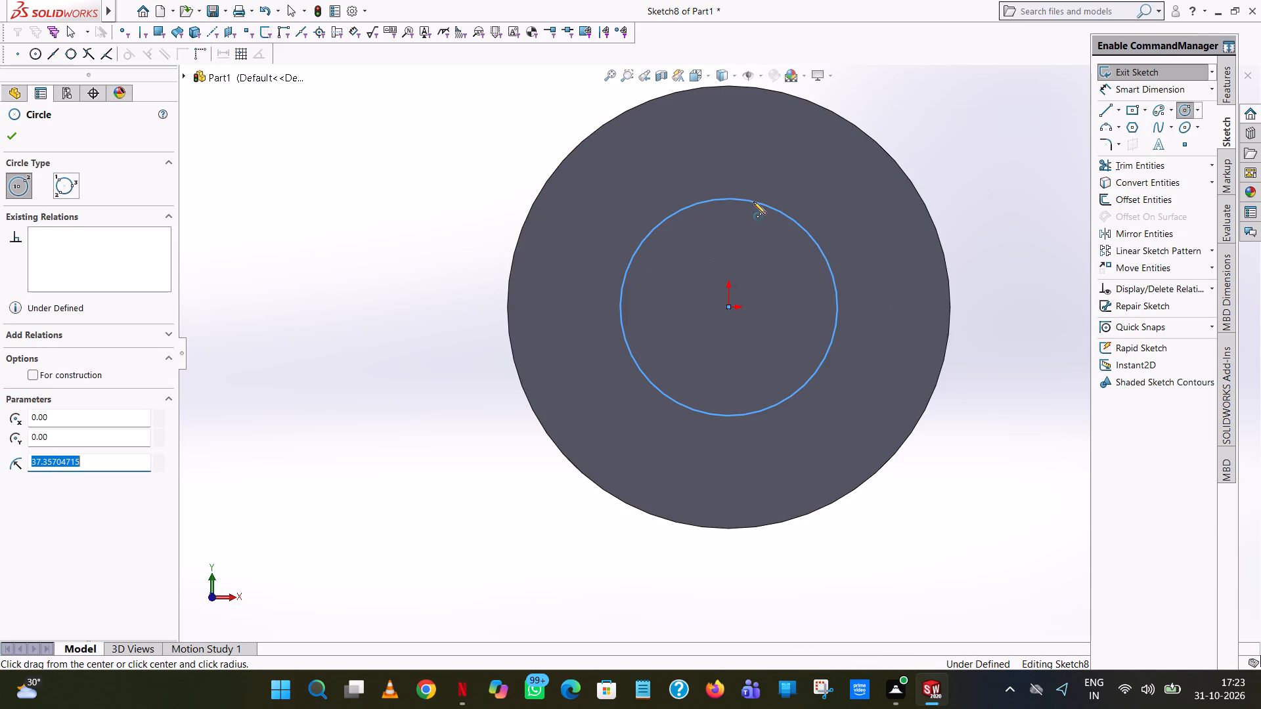
type("50.5")
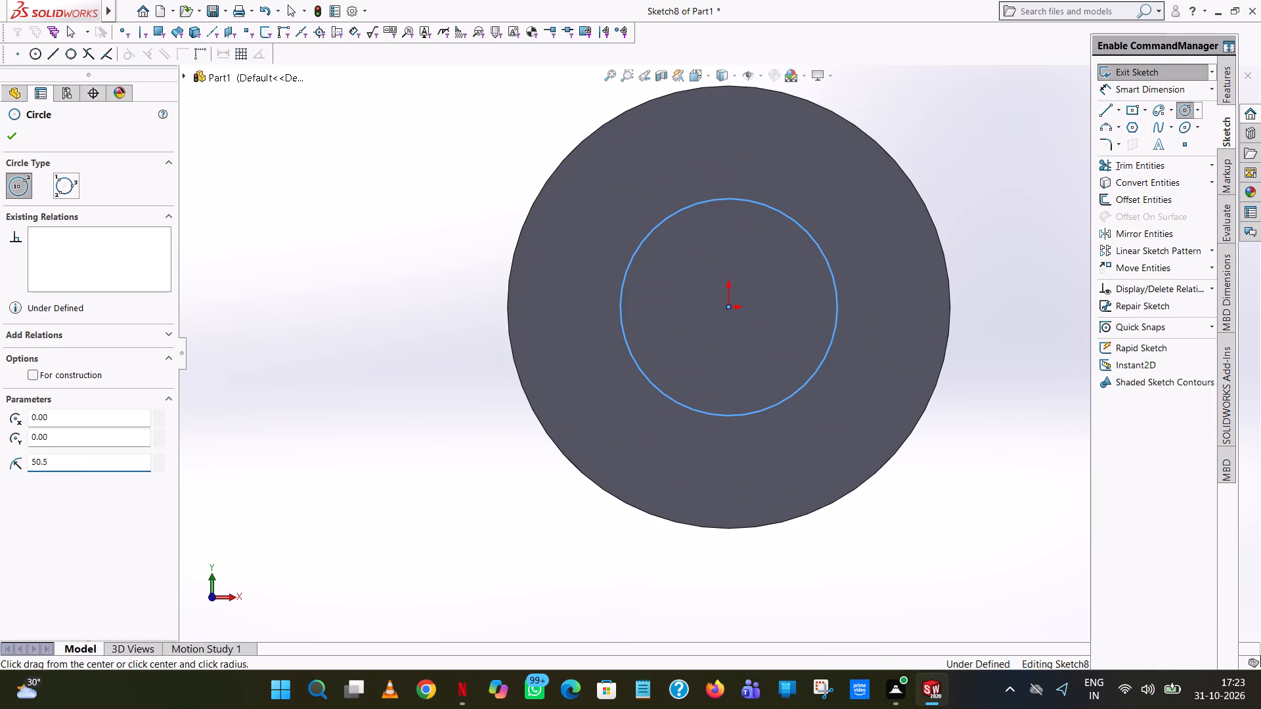
key("BackSpace")
key("8")
key("Return")
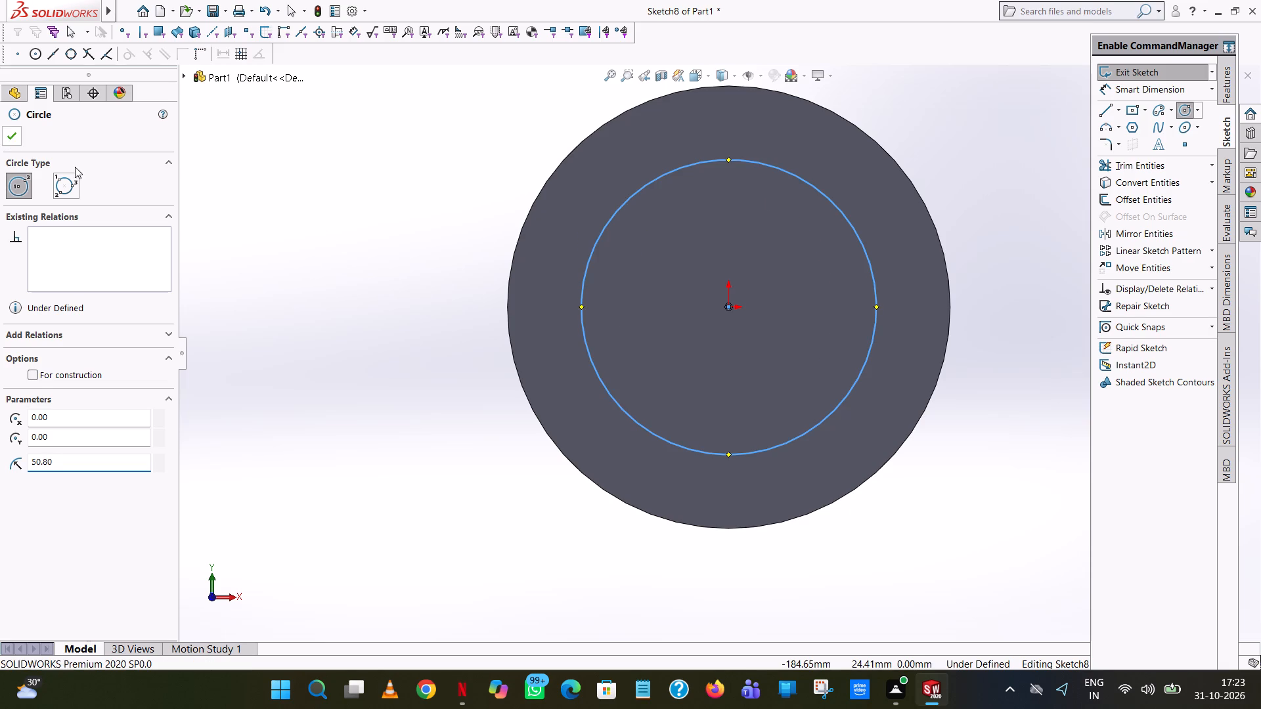
left_click(76, 463)
type("/2")
key("Return")
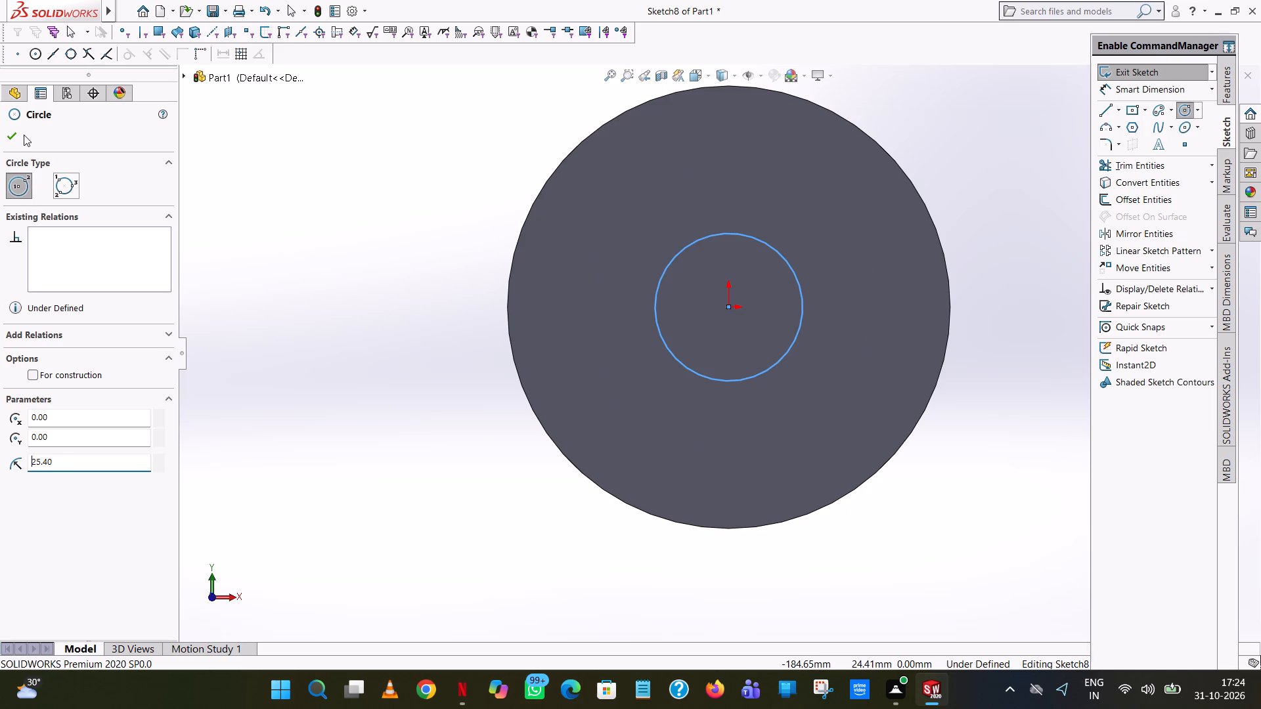
left_click(18, 131)
left_click(386, 184)
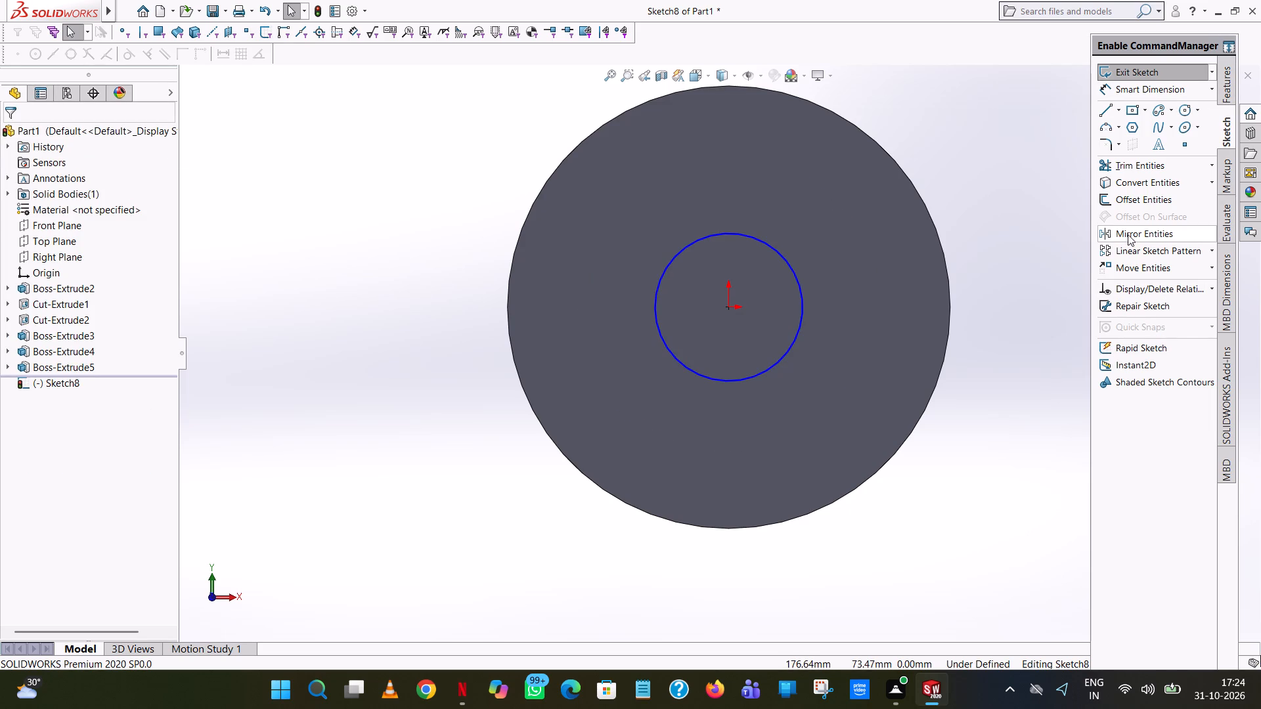
Offset the circle outward by 3.20 mm and trim away the original inner circle.
left_click(1128, 192)
left_click(755, 236)
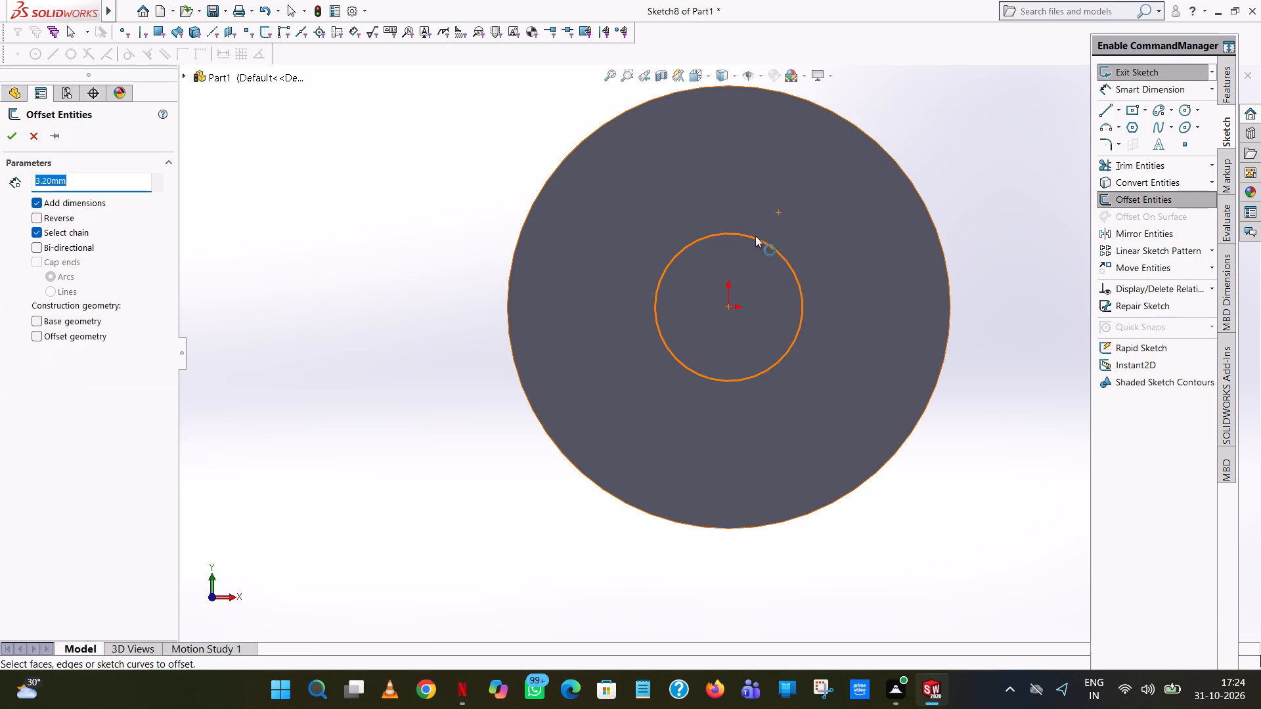
left_click(11, 137)
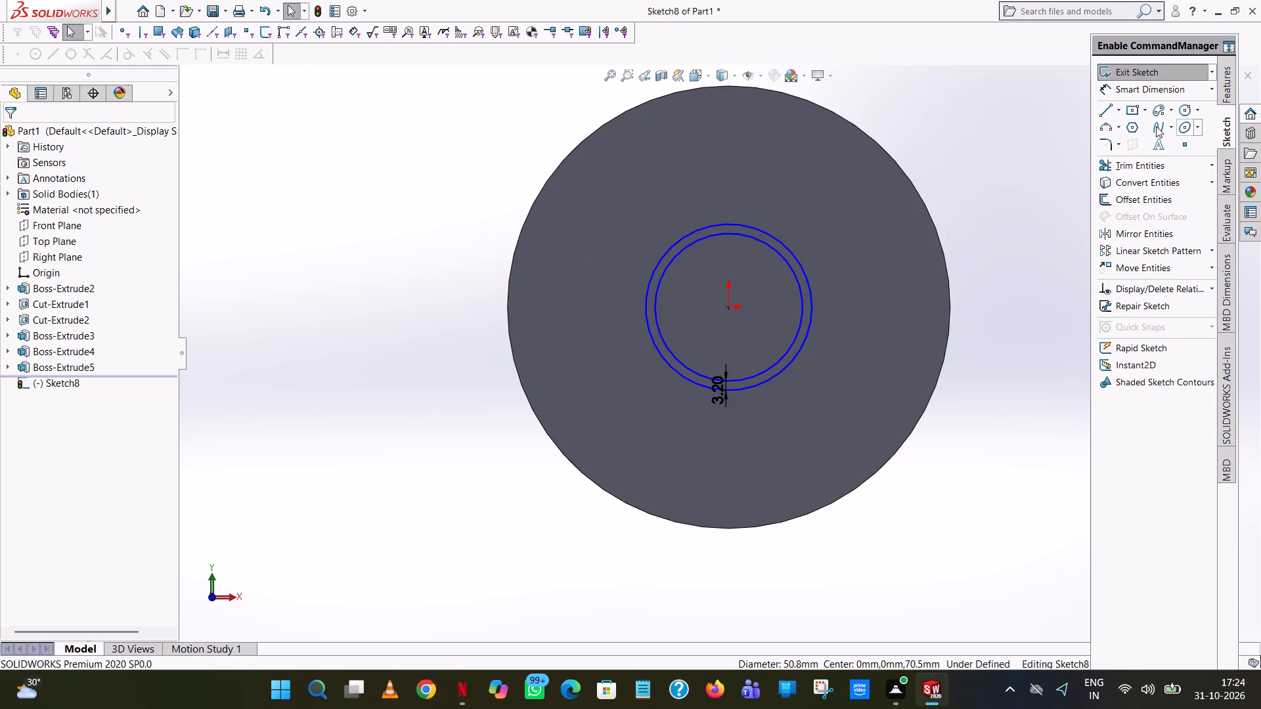
left_click(1139, 165)
left_click(706, 235)
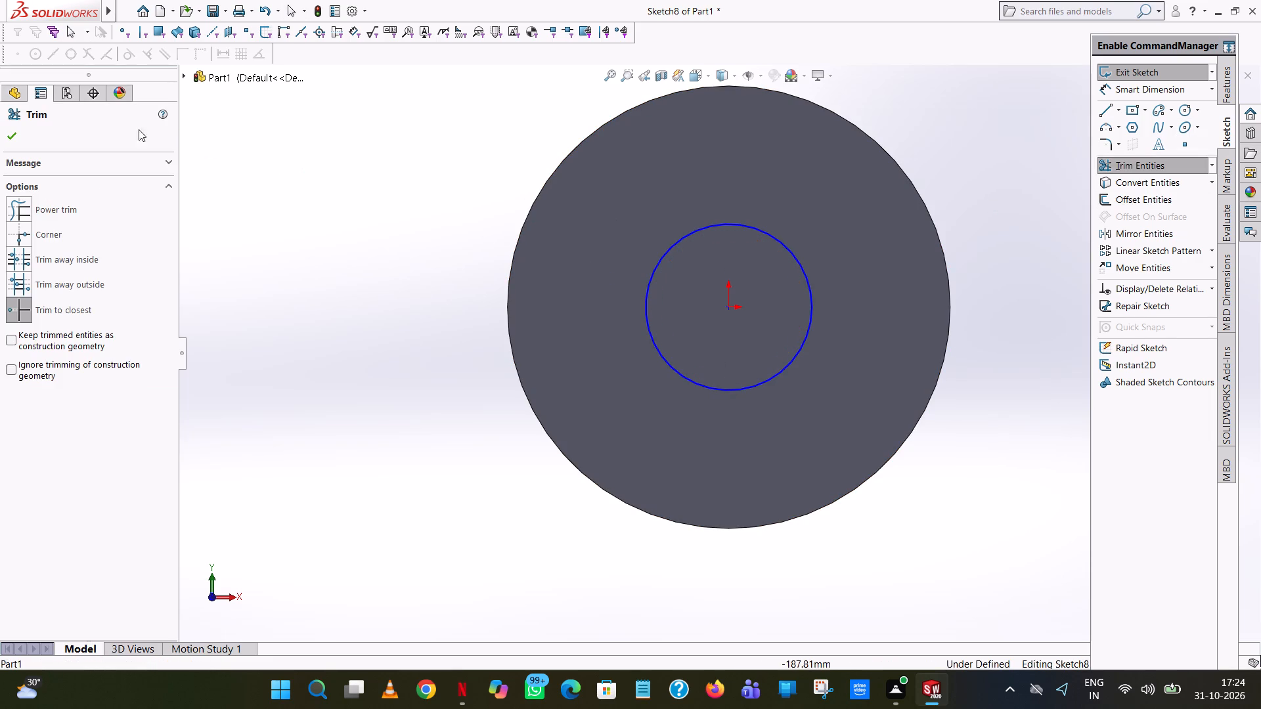
left_click(9, 135)
Add a diameter dimension to the remaining offset circle, placed beside the end flange.
left_click(1142, 86)
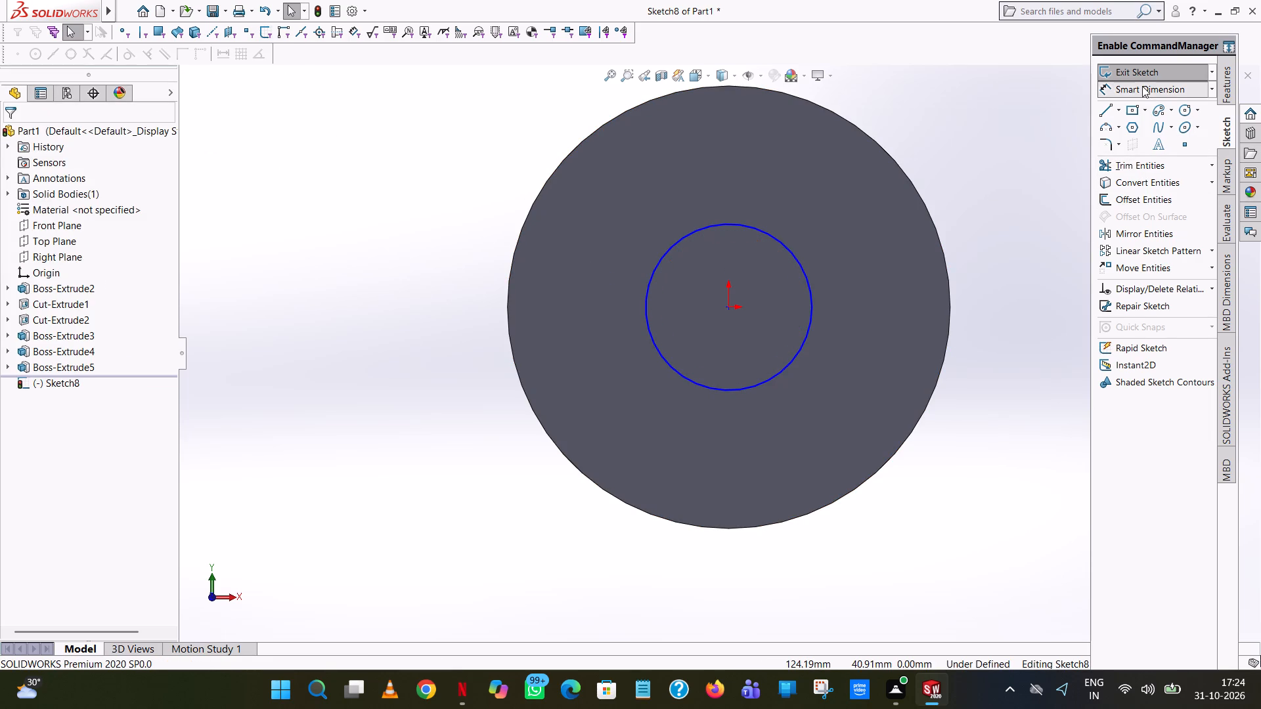
left_click(812, 322)
left_click(1034, 295)
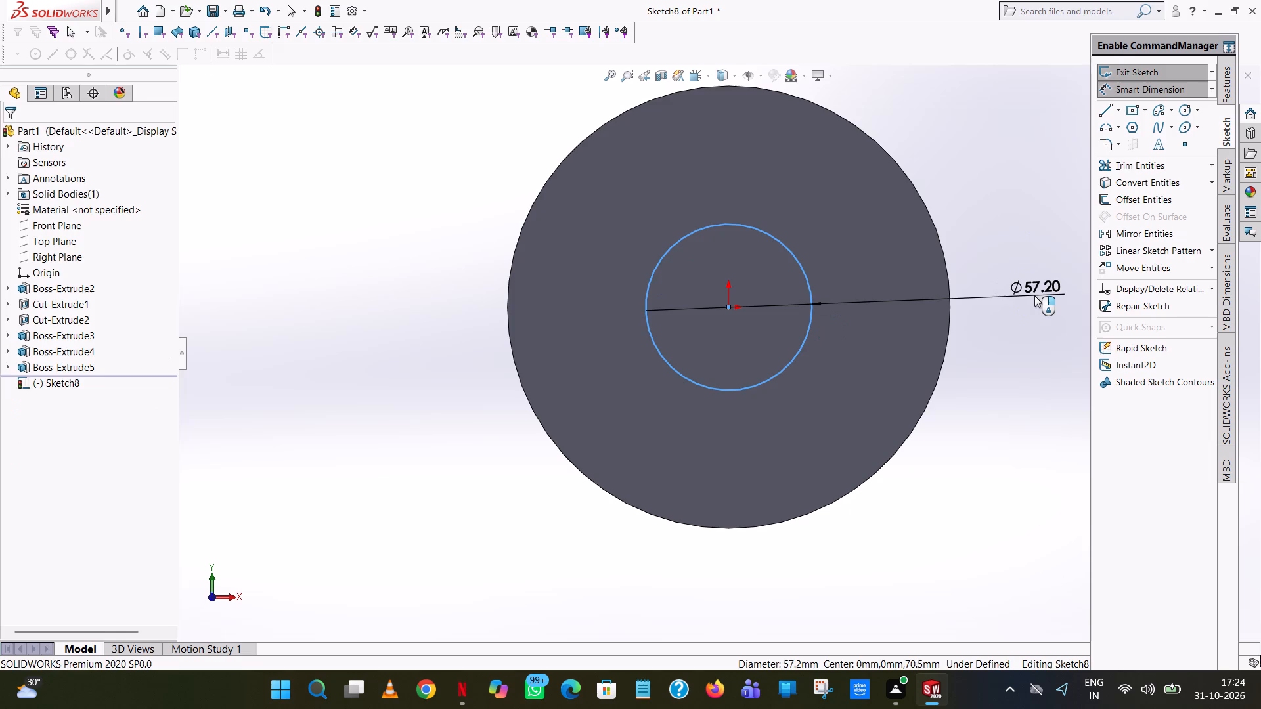
left_click(975, 271)
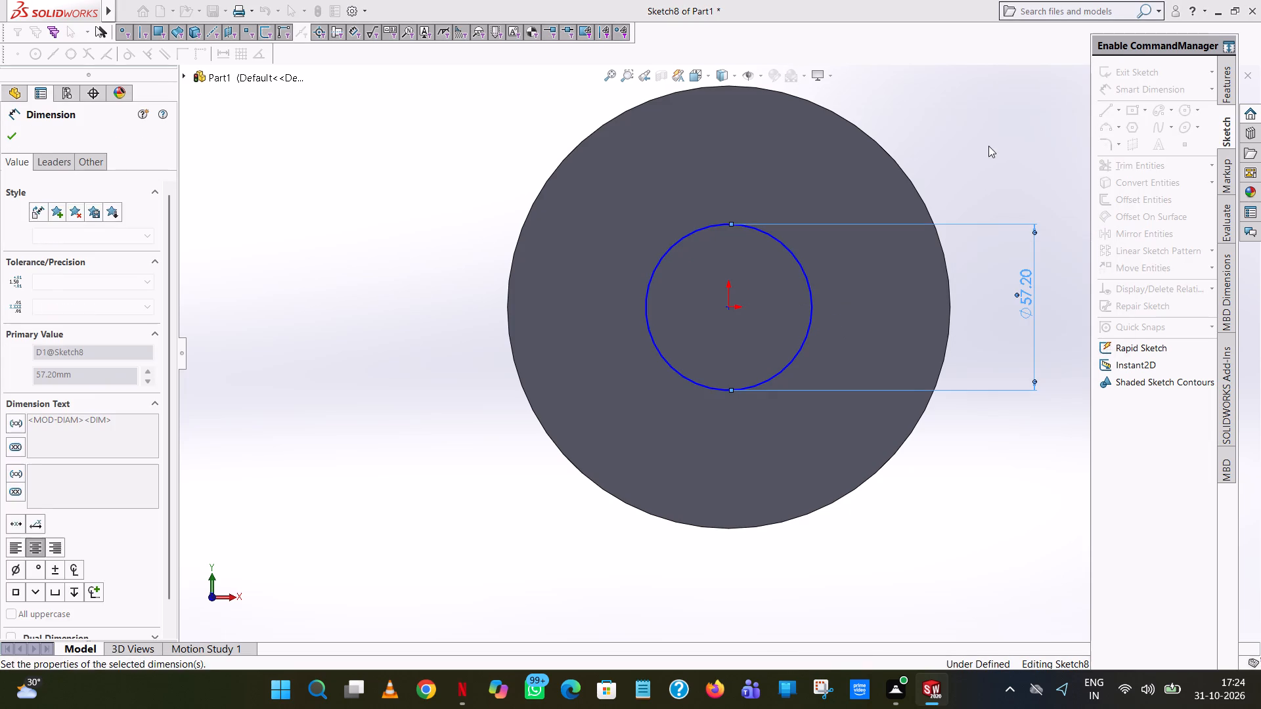
left_click(988, 144)
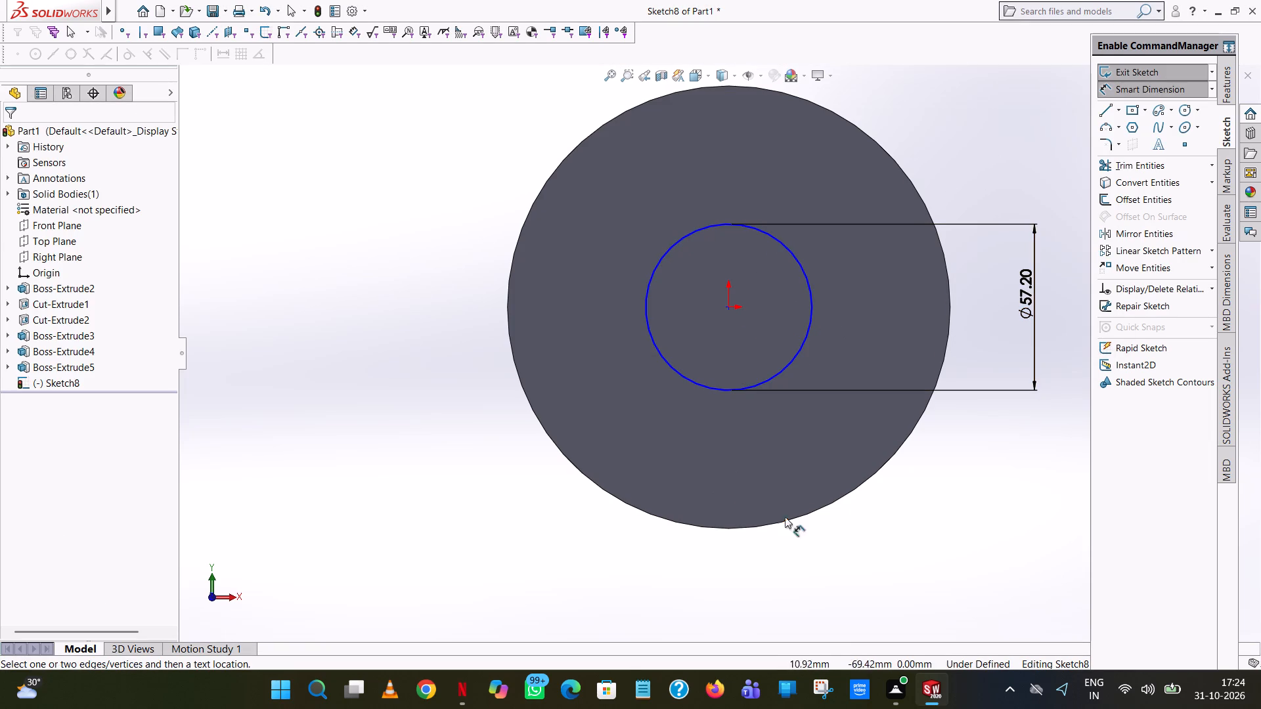
left_click(338, 245)
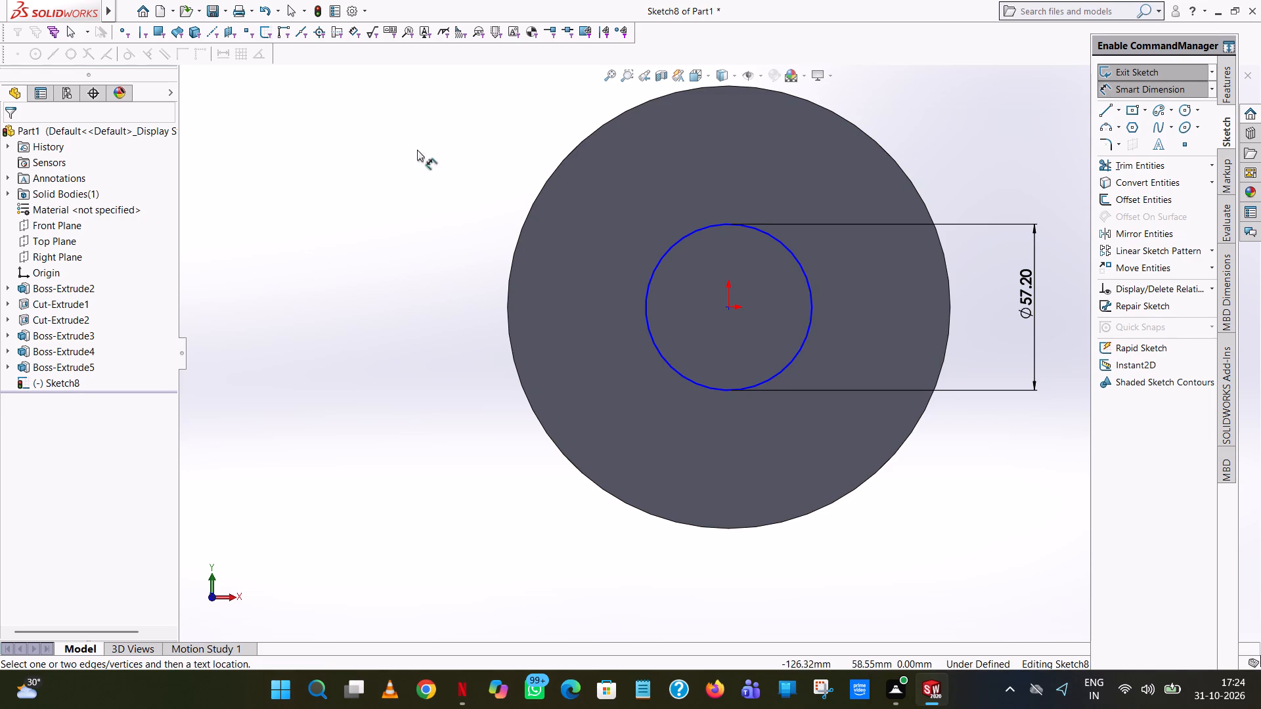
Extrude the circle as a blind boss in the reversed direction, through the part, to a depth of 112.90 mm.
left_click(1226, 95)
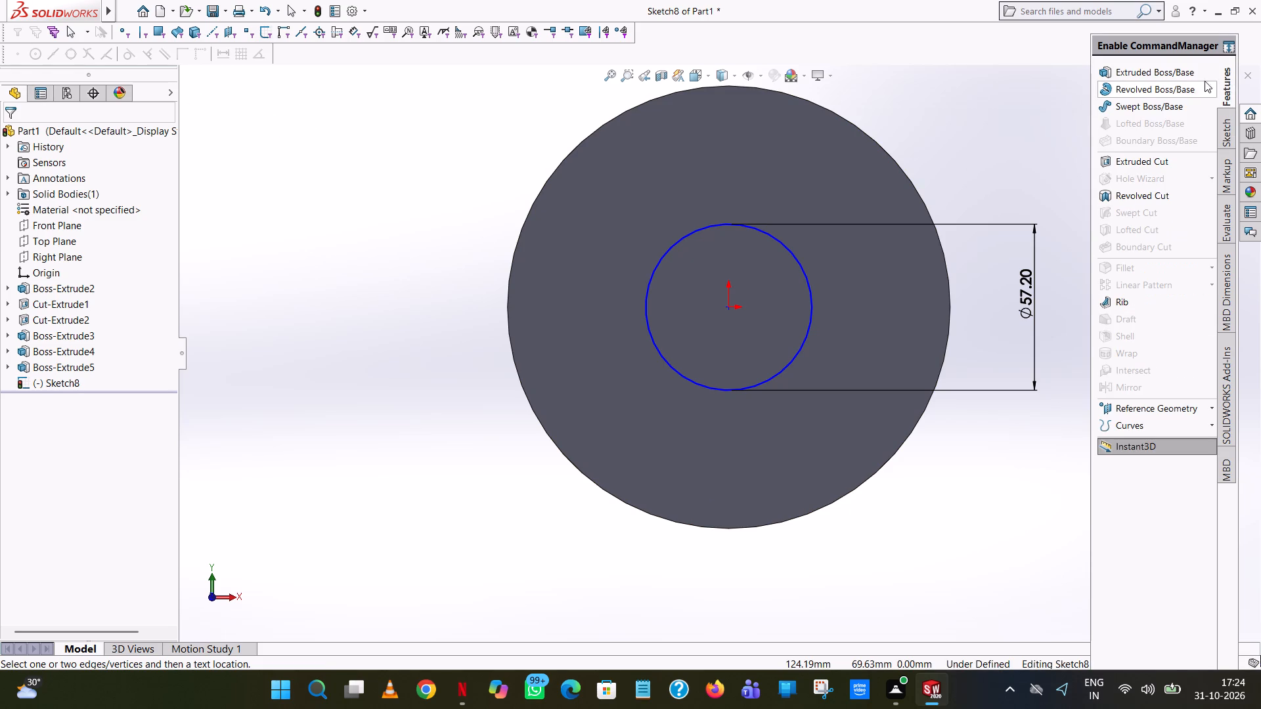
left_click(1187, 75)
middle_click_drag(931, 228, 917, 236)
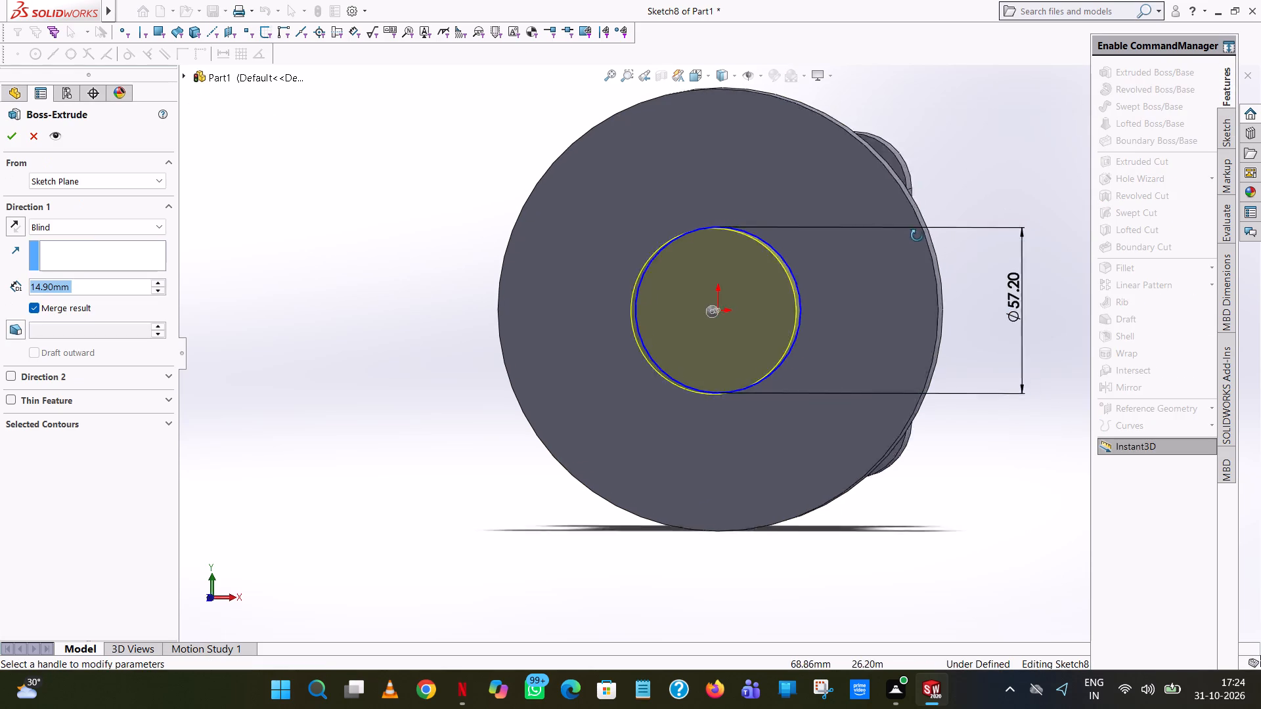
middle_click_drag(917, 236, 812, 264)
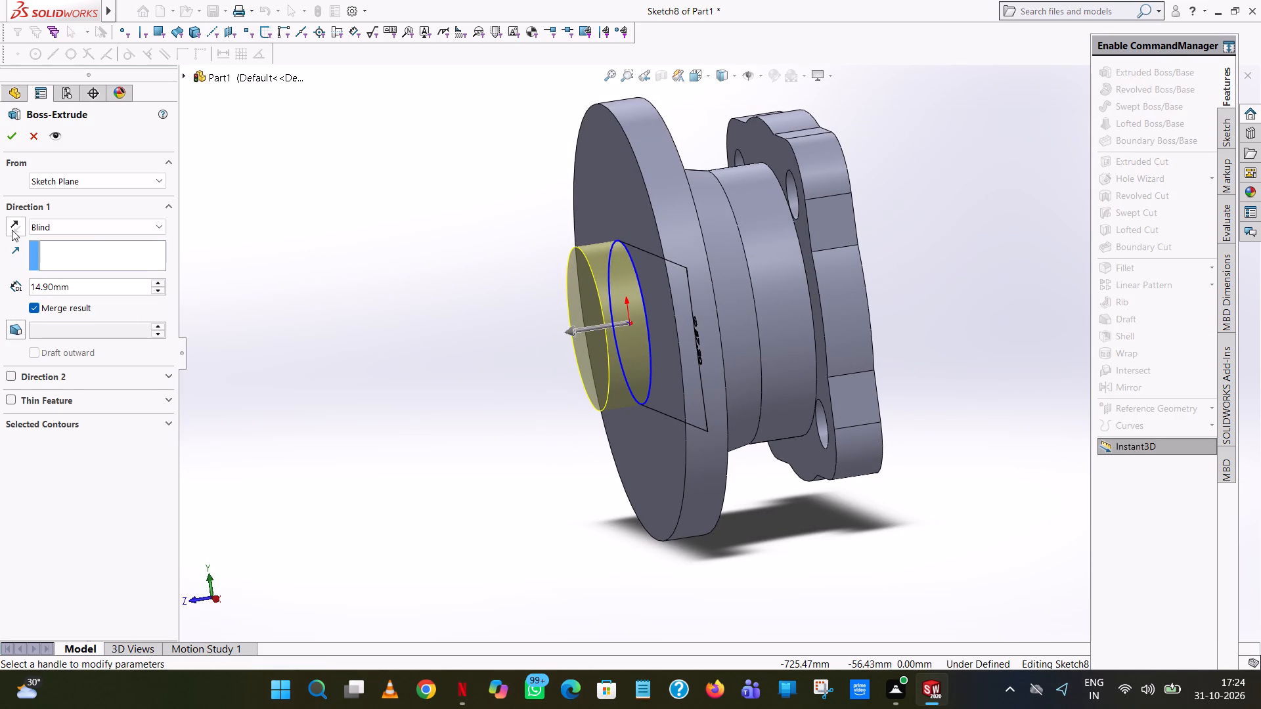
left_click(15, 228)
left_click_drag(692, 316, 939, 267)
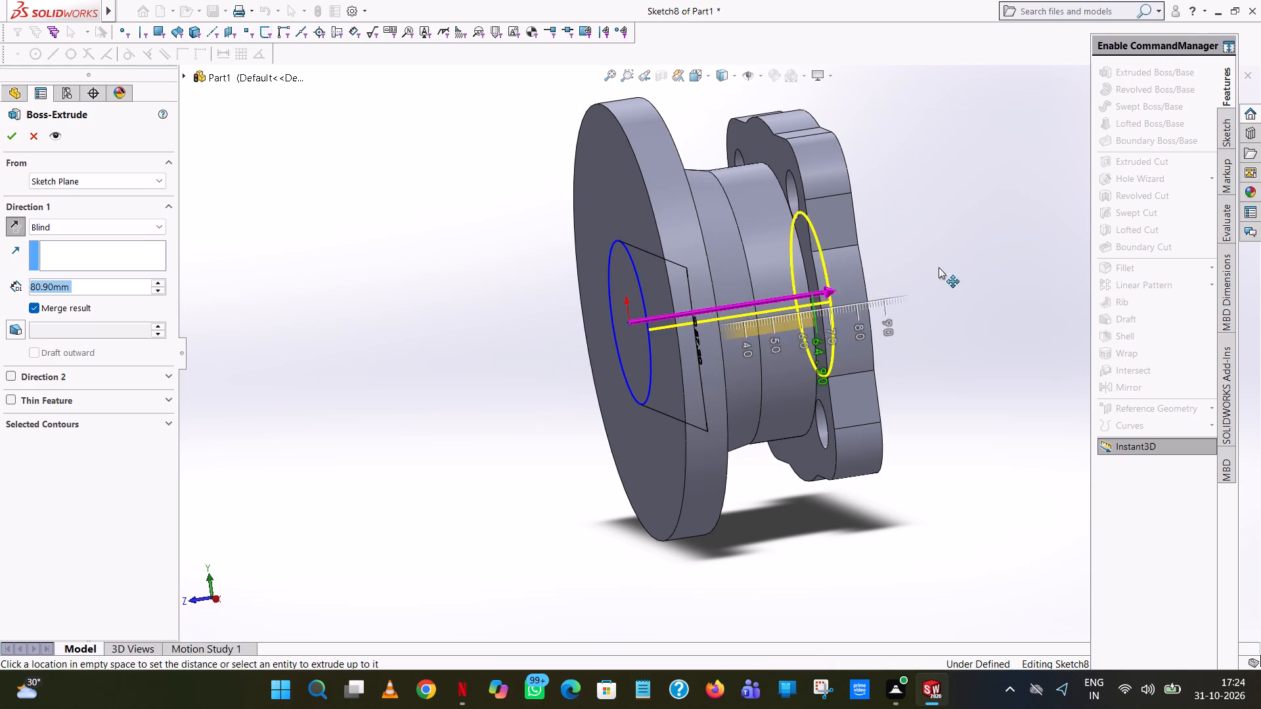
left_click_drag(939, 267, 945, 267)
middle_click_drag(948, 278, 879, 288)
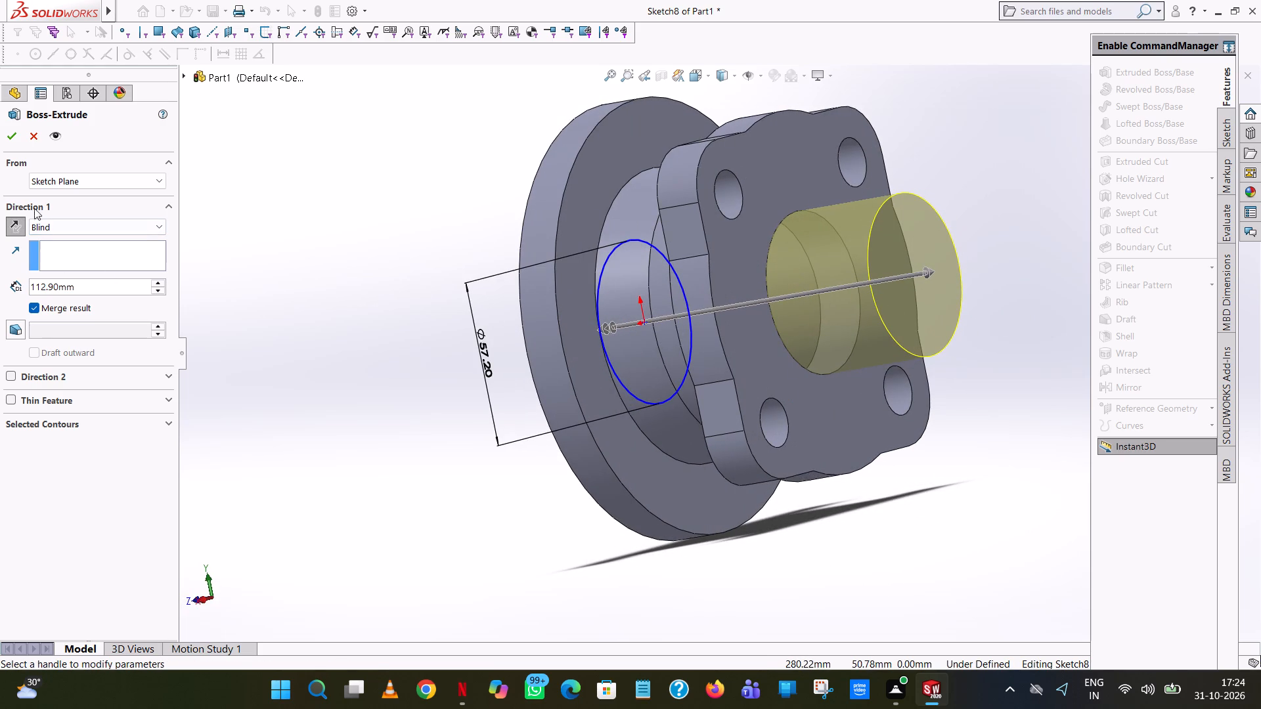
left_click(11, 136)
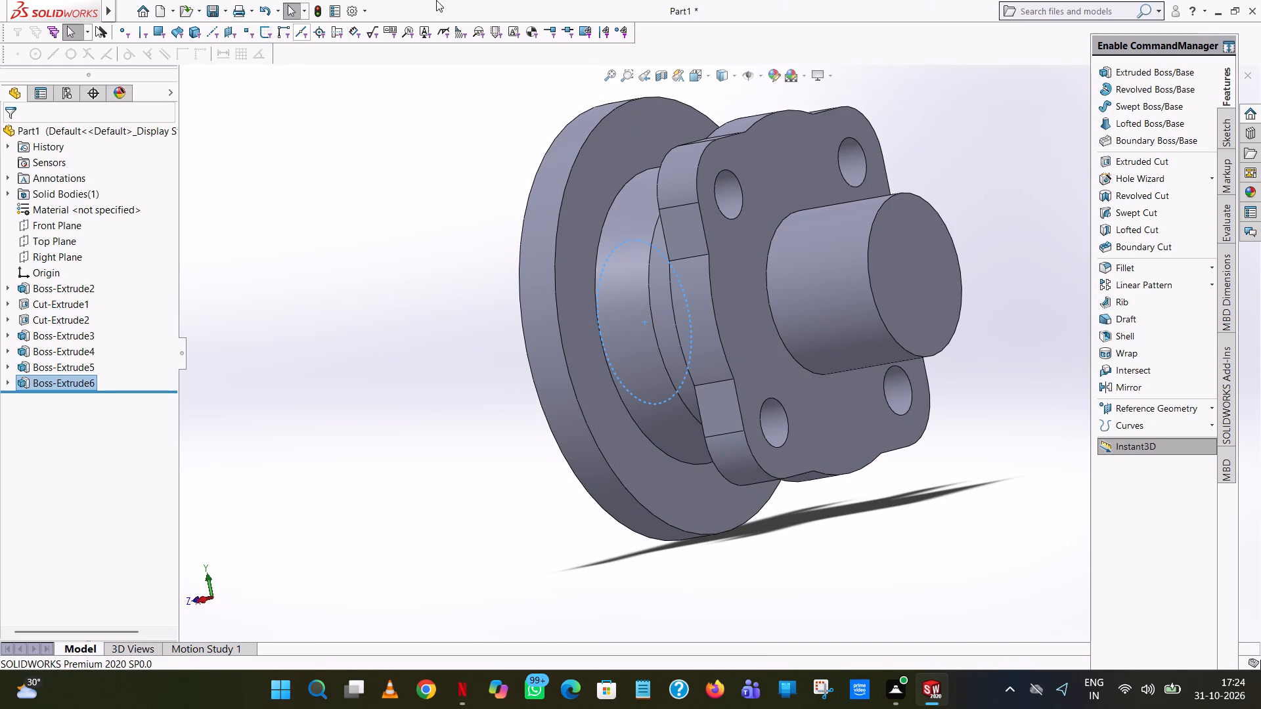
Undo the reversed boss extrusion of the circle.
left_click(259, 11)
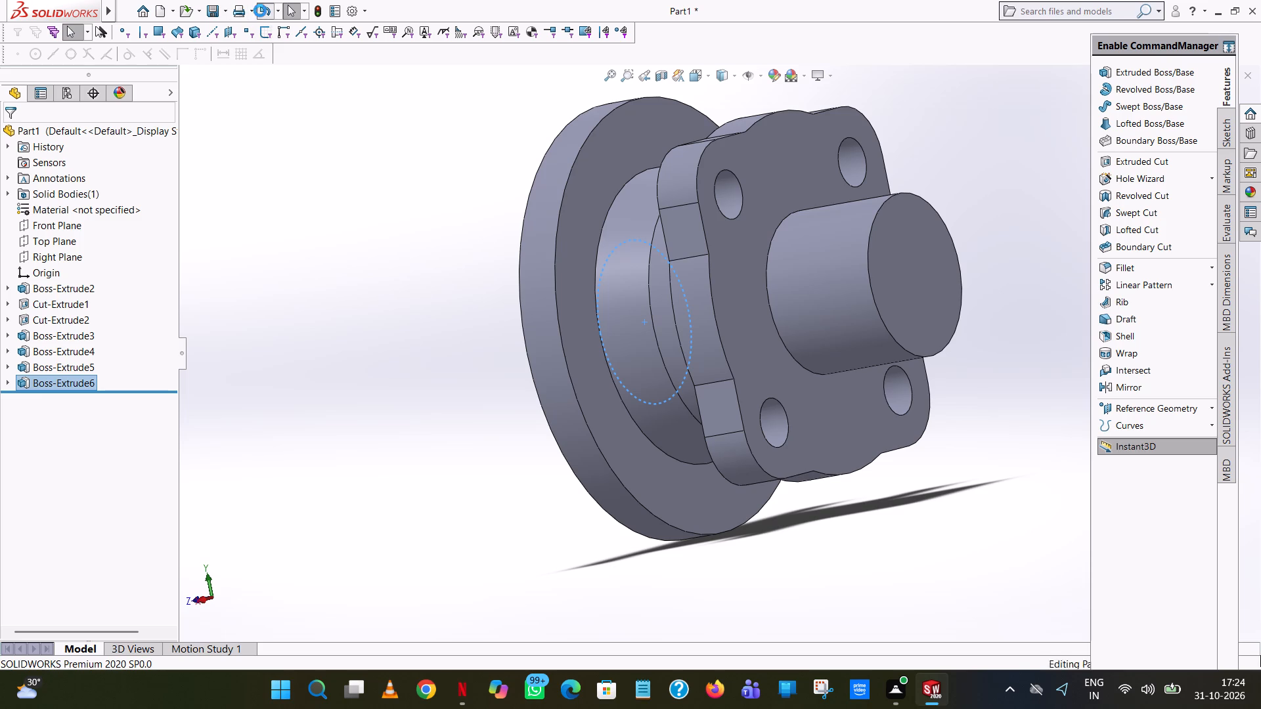
Cut-extrude the 57.20 mm circle on the end flange through the part to form the central bore.
left_click(1229, 72)
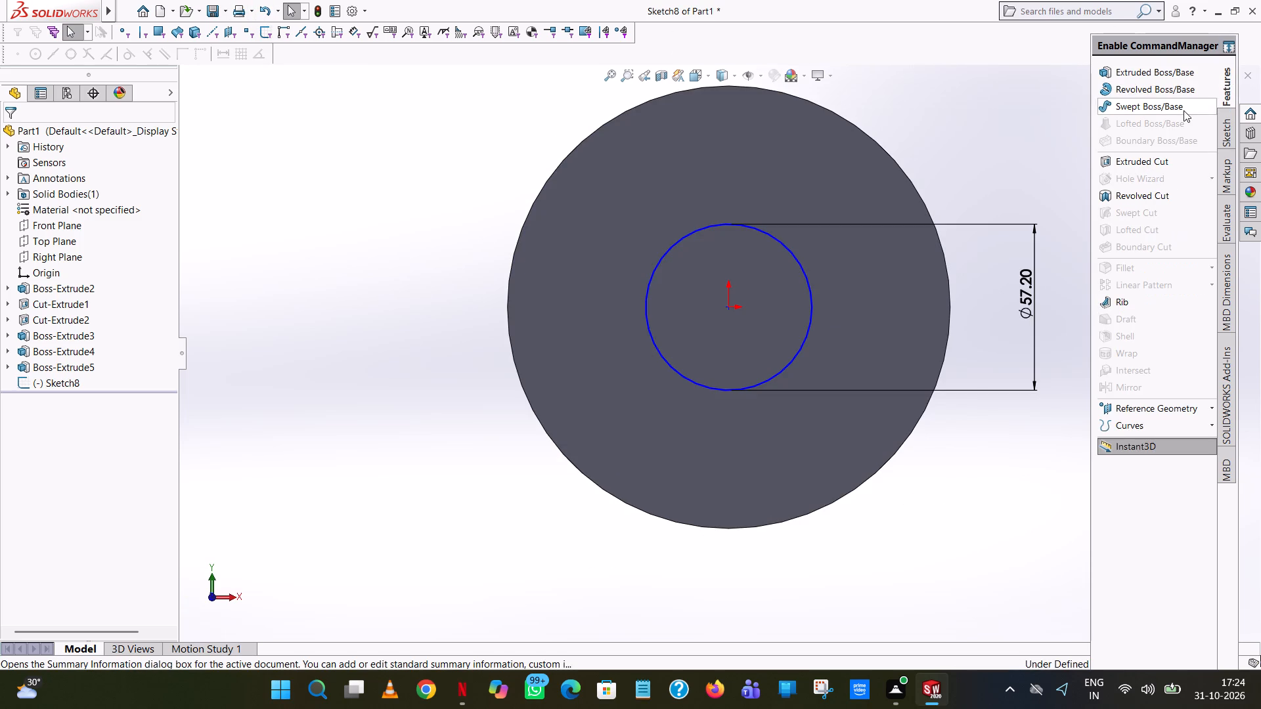
left_click(1140, 161)
middle_click_drag(1021, 159, 830, 208)
left_click(7, 131)
left_click(252, 179)
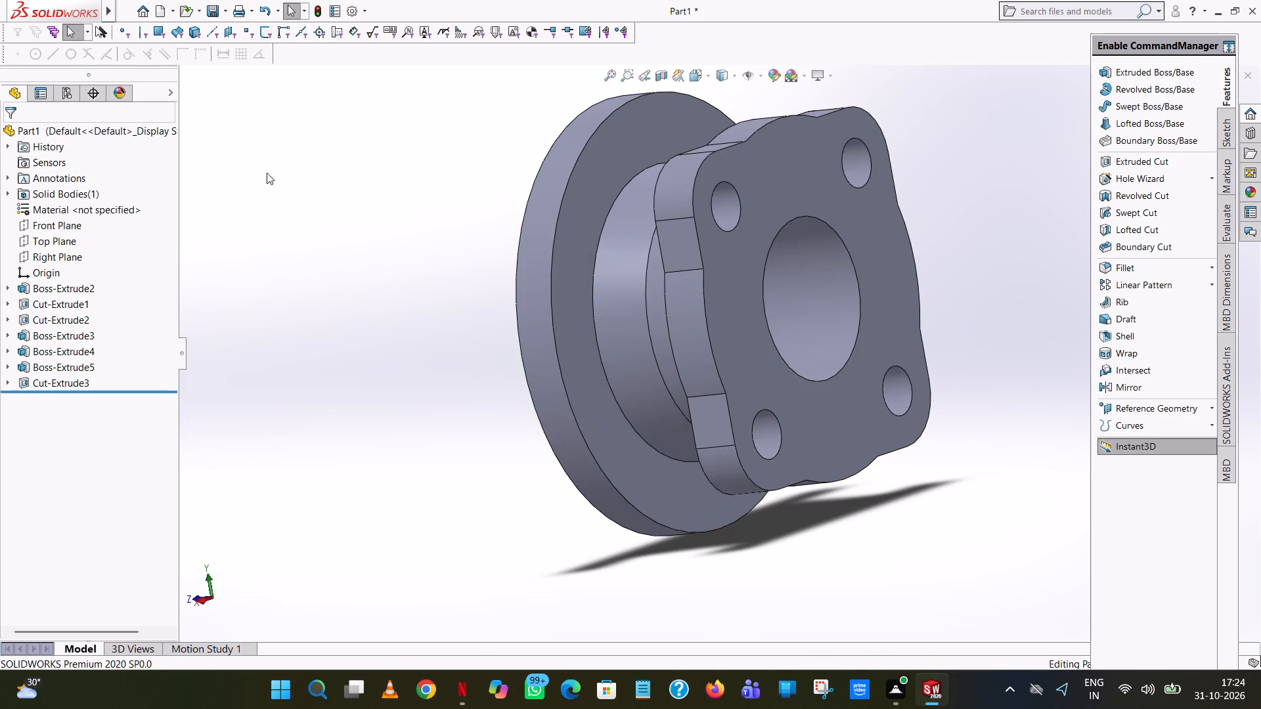
Start an extruded-cut sketch on the outer face of the round end flange.
middle_click_drag(288, 186, 455, 195)
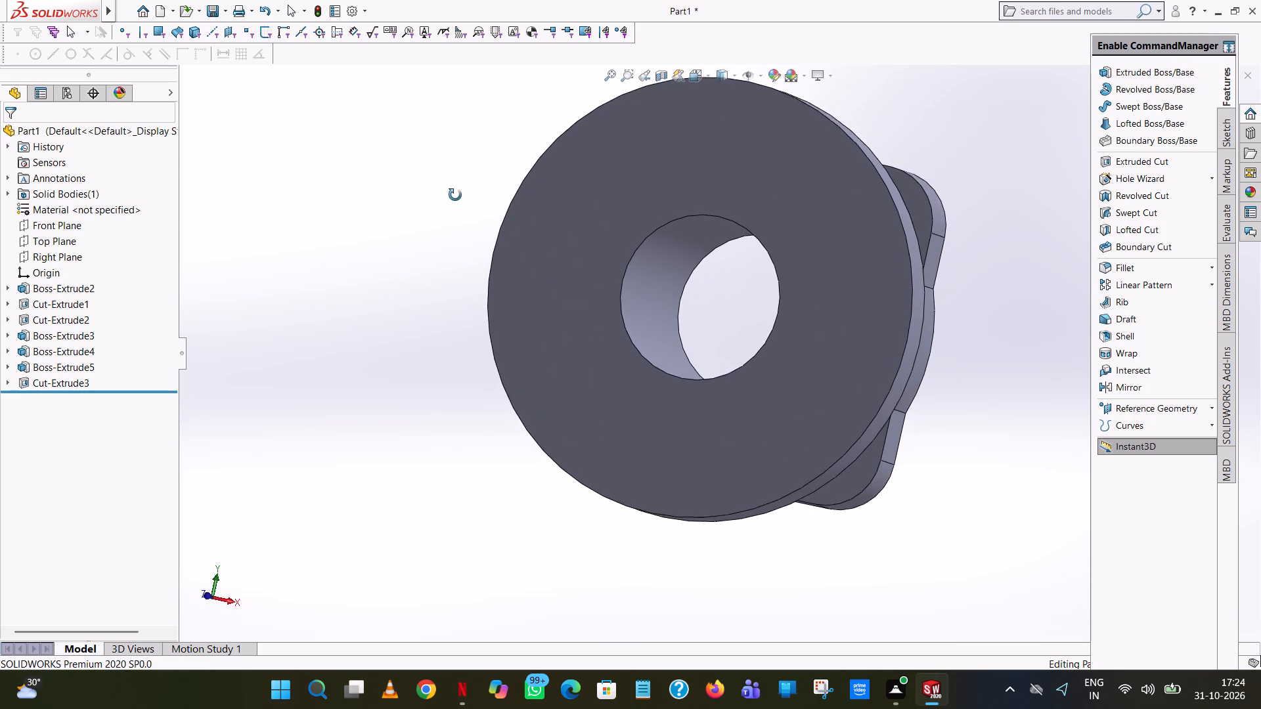
middle_click_drag(455, 195, 424, 238)
scroll(425, 238, "up", 1)
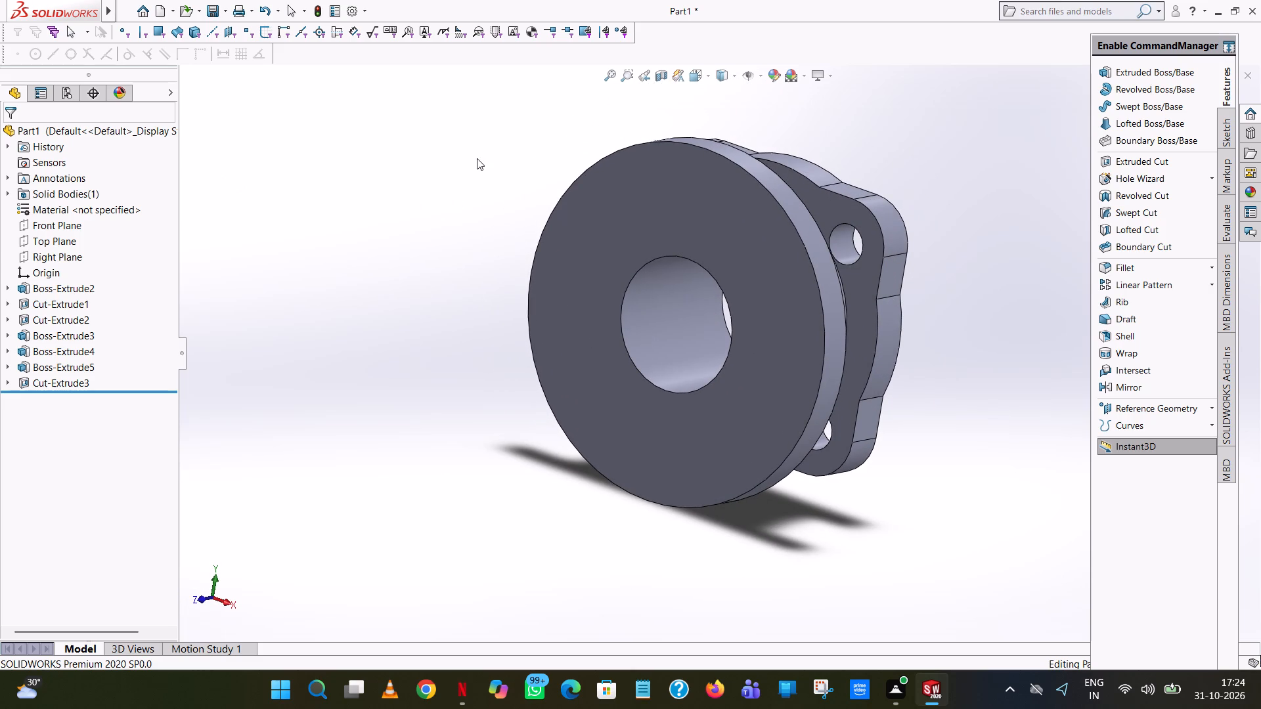
left_click(1161, 158)
left_click(716, 203)
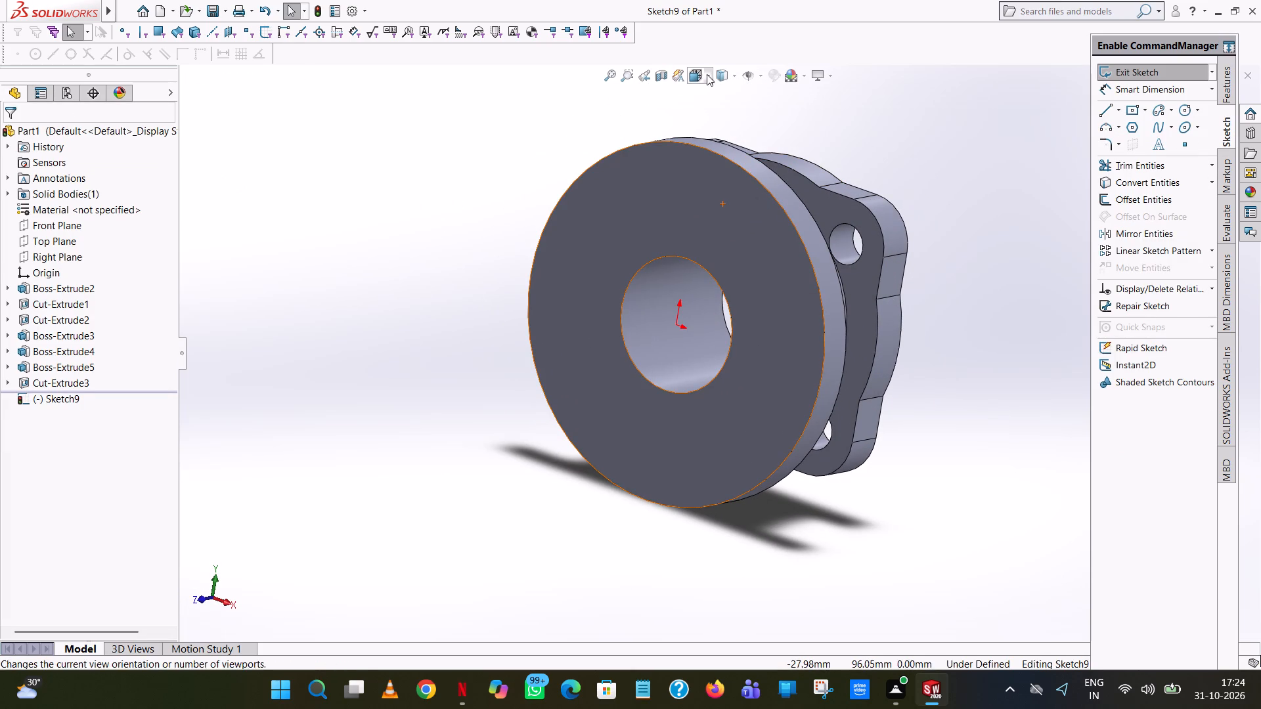
left_click(708, 73)
left_click(764, 155)
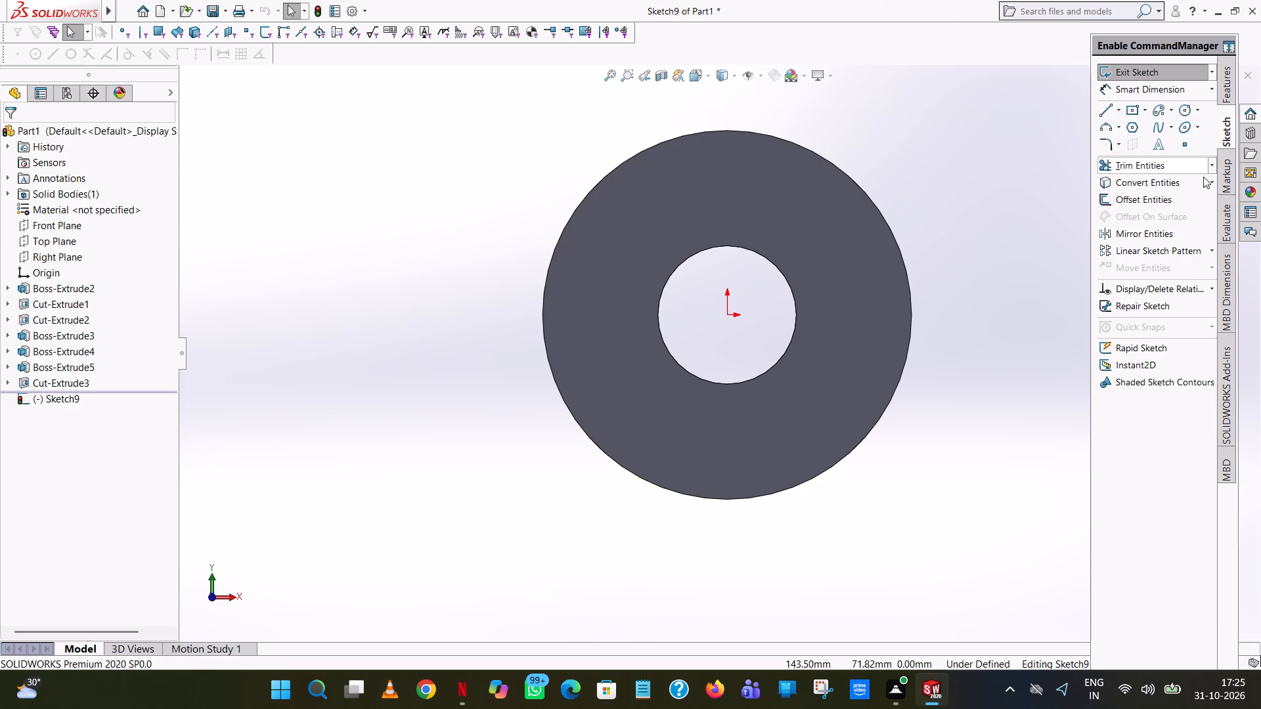
Sketch two connected lines from the origin, one horizontal along +X and one vertical downward, each 85.3/2 mm long.
left_click(1102, 109)
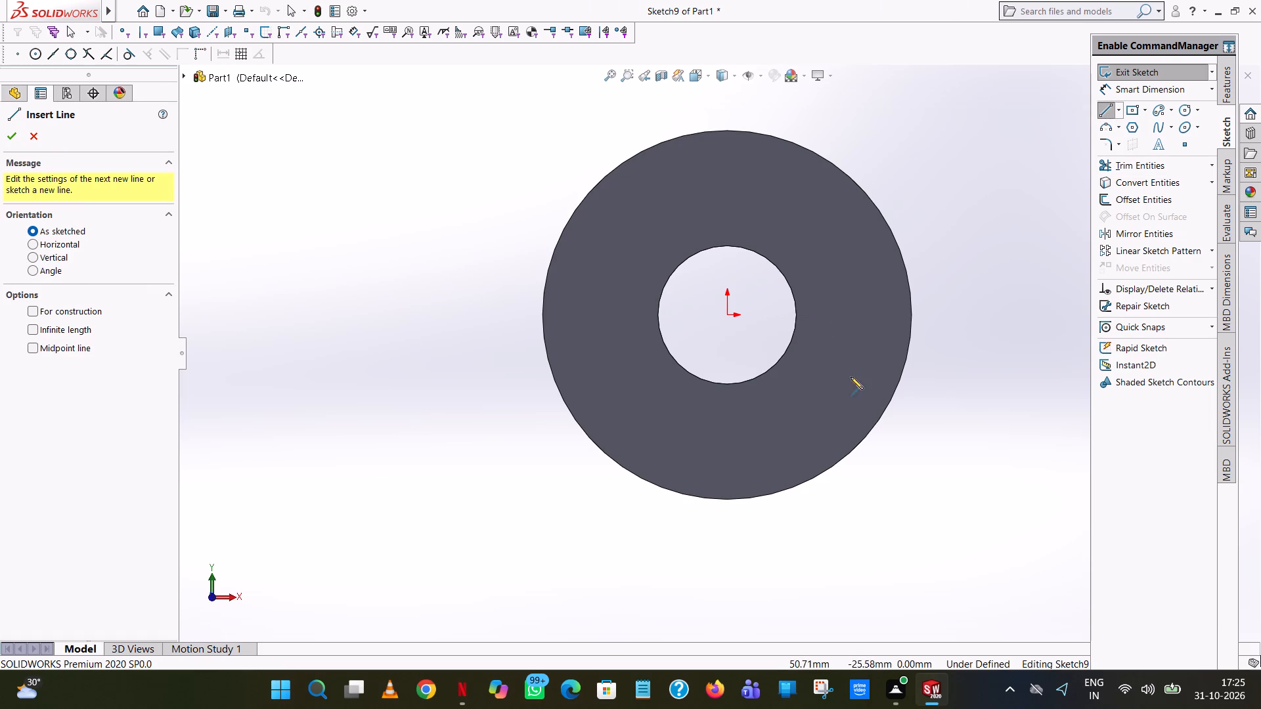
scroll(728, 314, "down", 3)
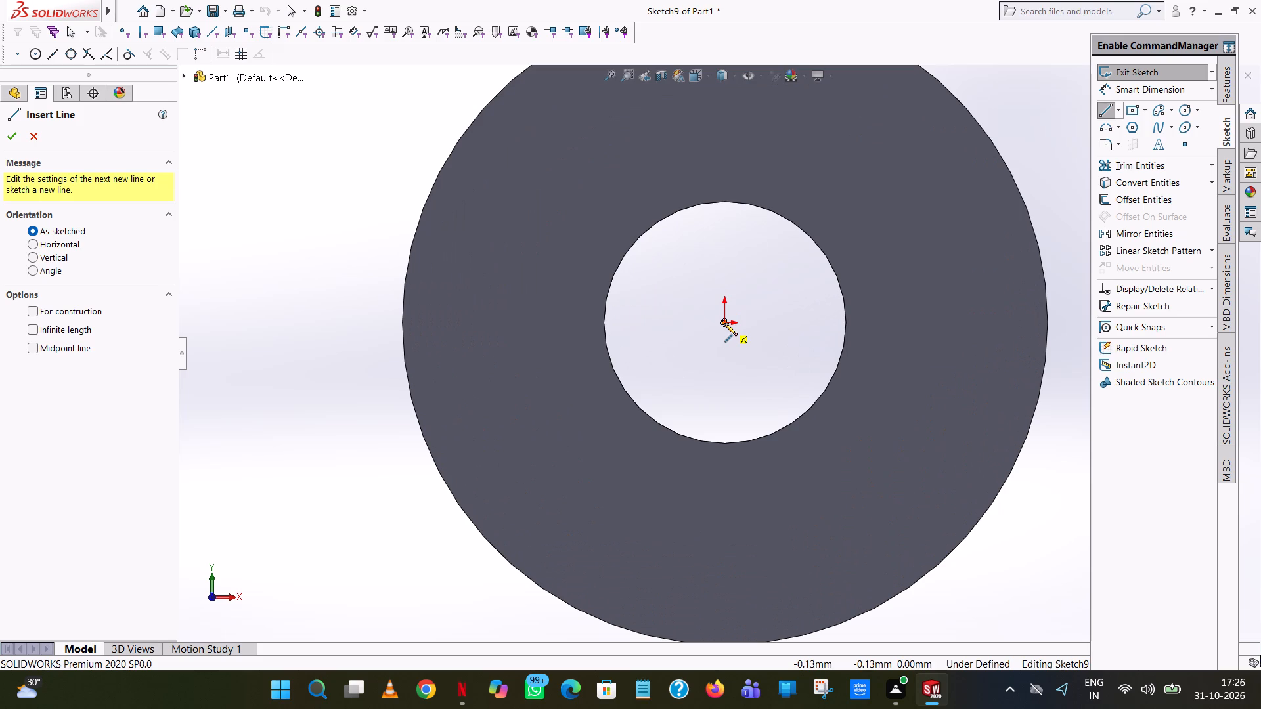
left_click(724, 323)
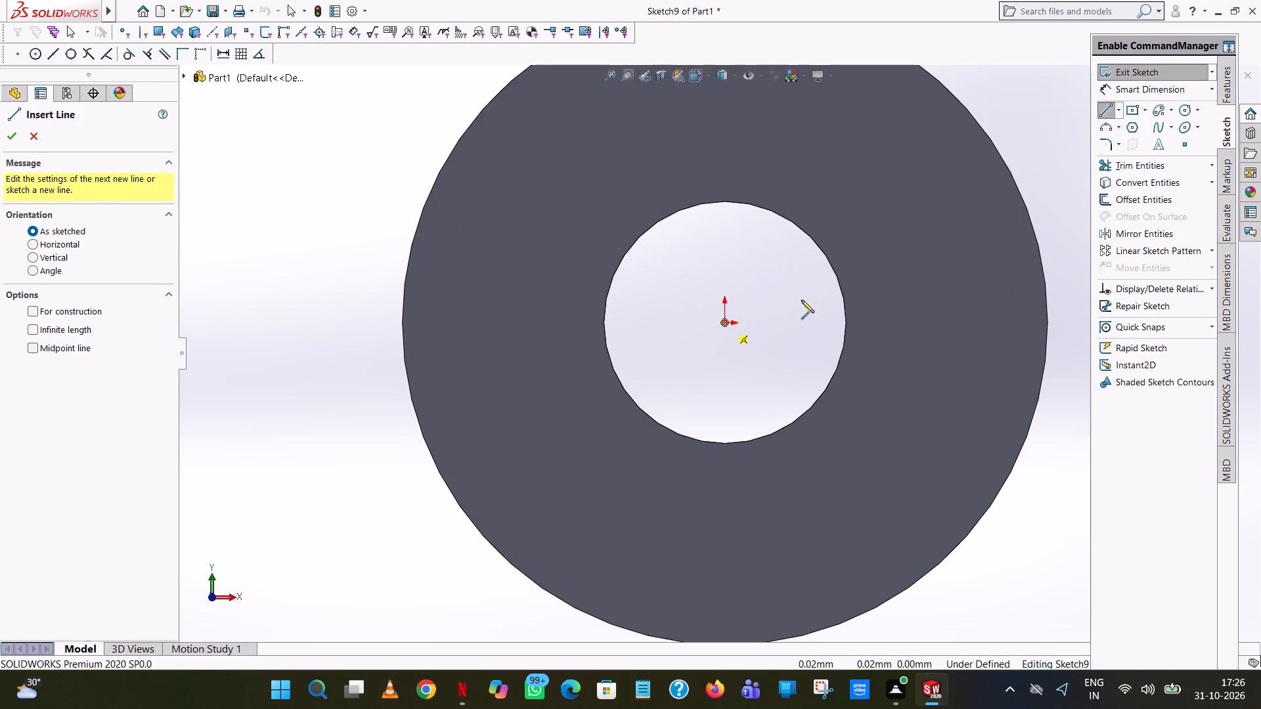
left_click(892, 320)
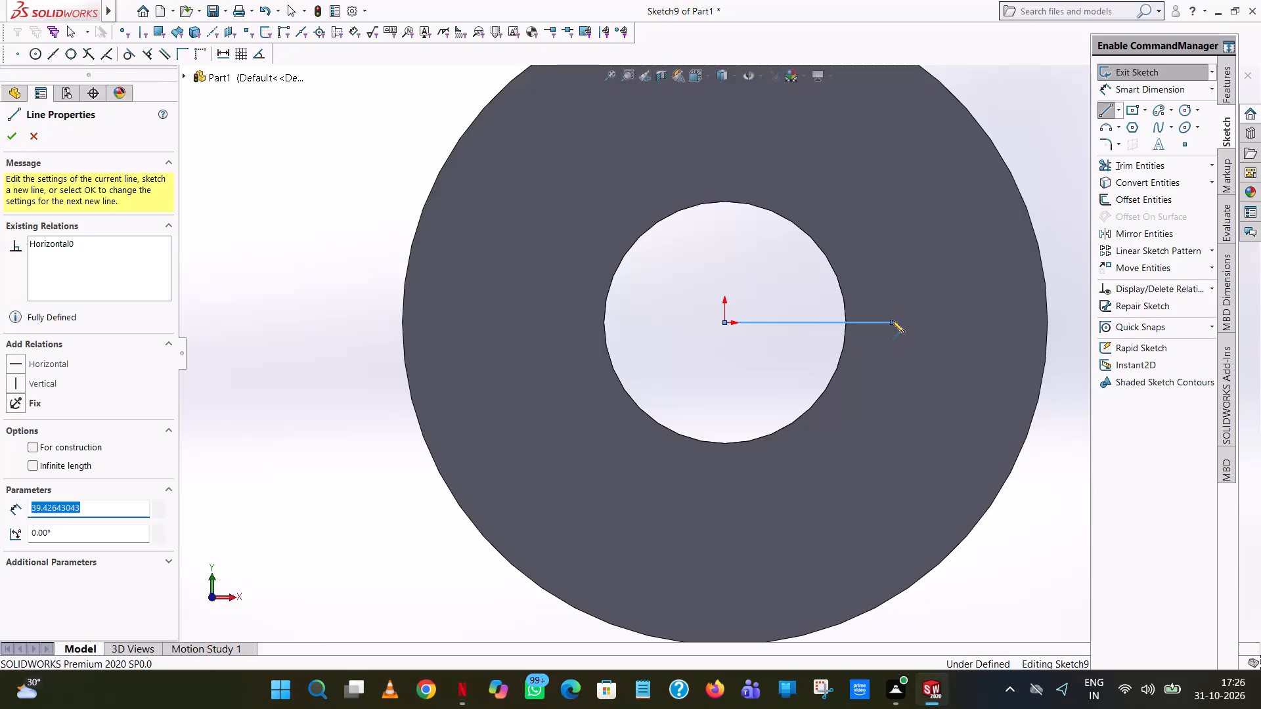
type("85.3")
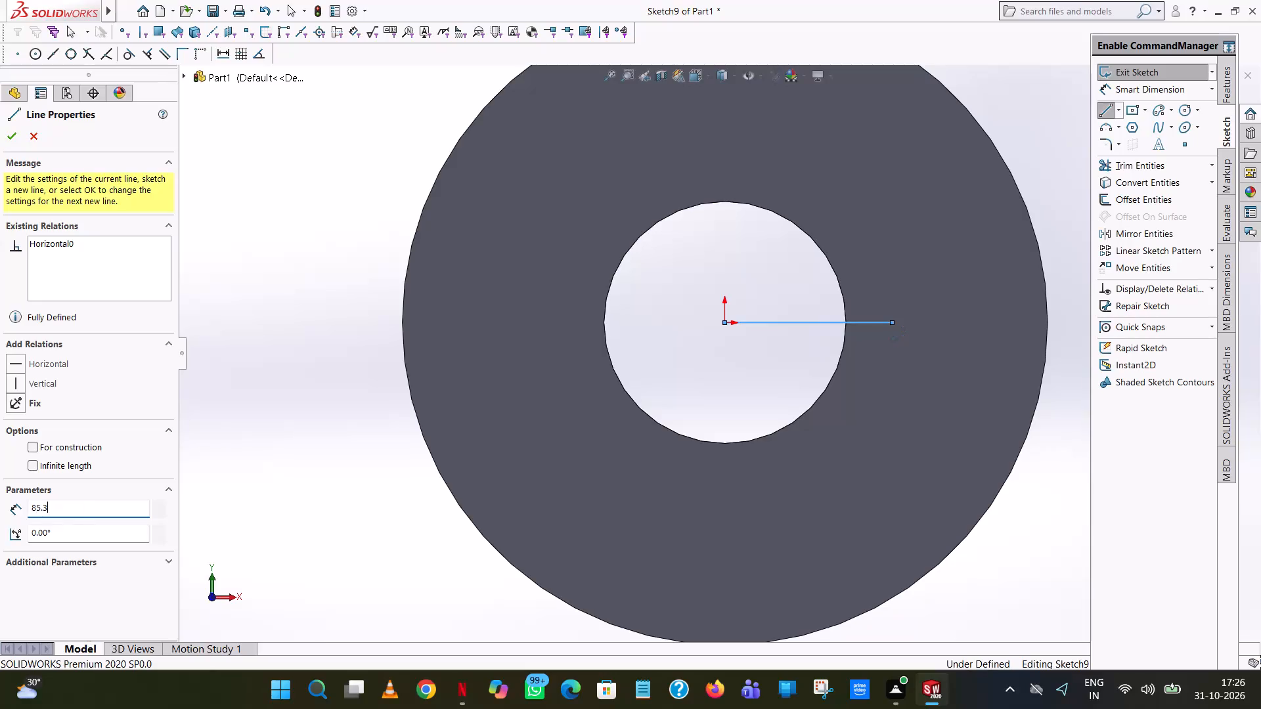
type("/2")
key("Return")
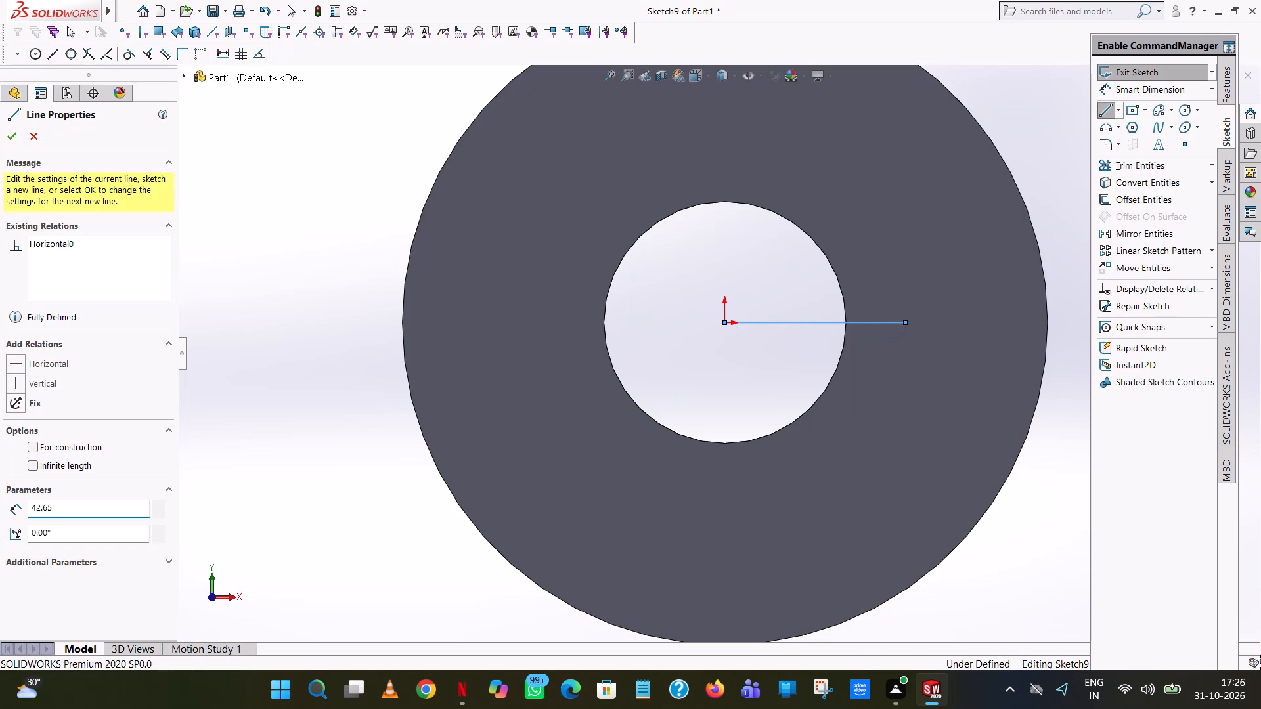
left_click(906, 490)
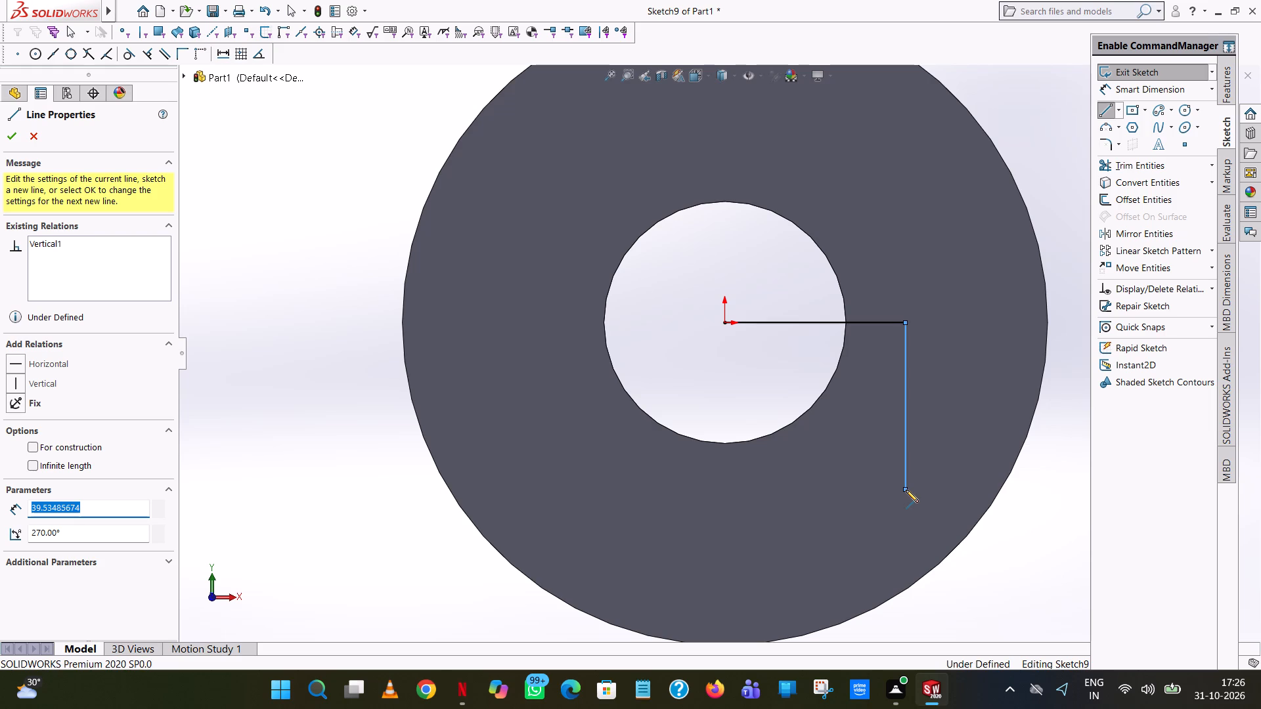
type("85.3/2")
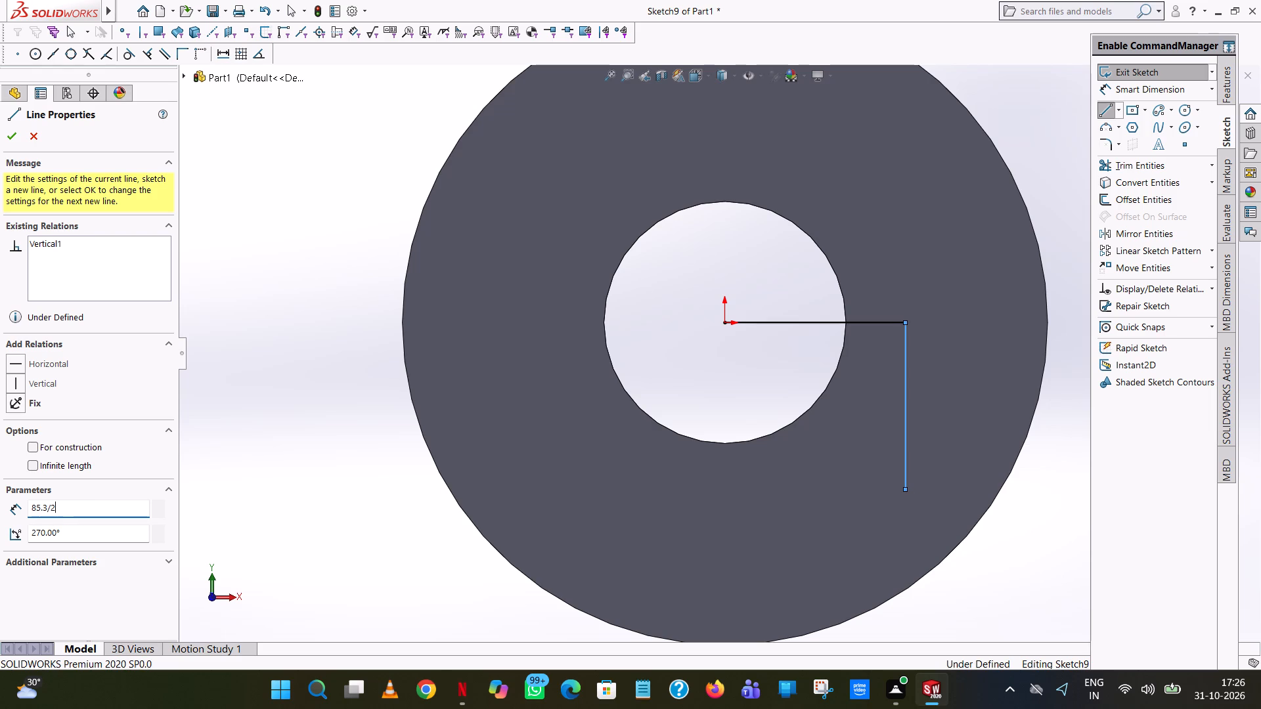
key("Return")
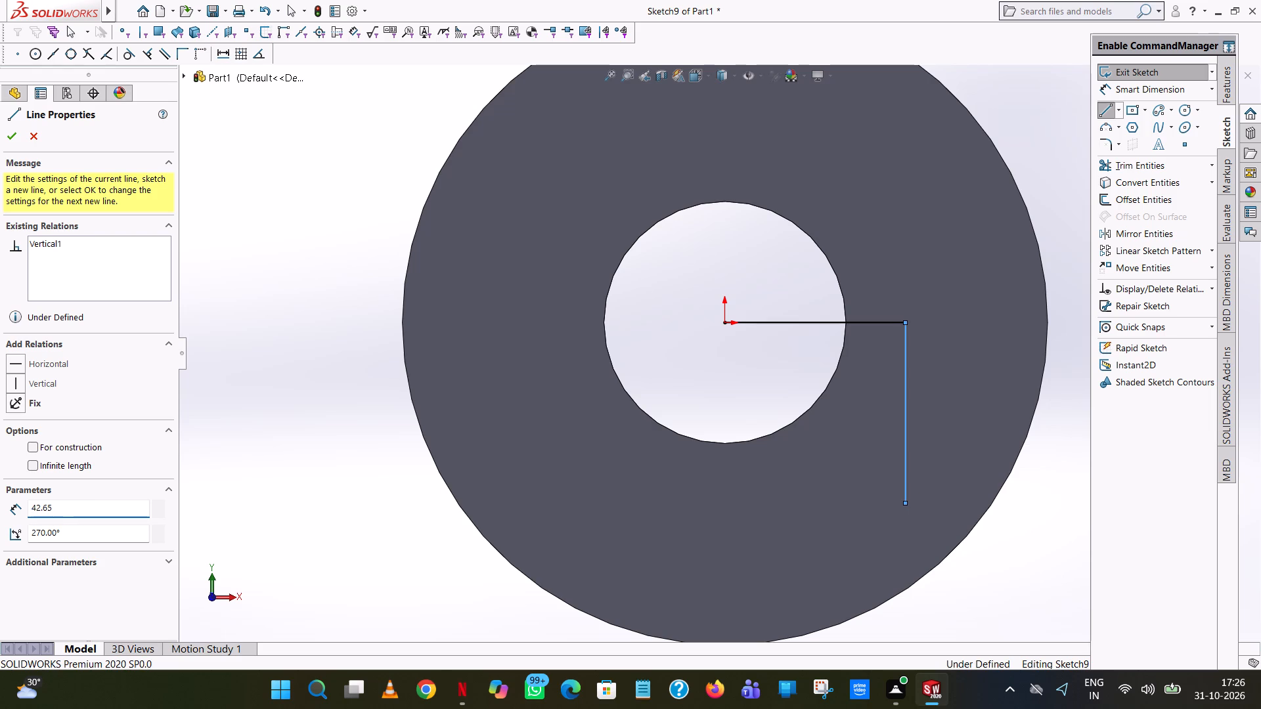
right_click(906, 490)
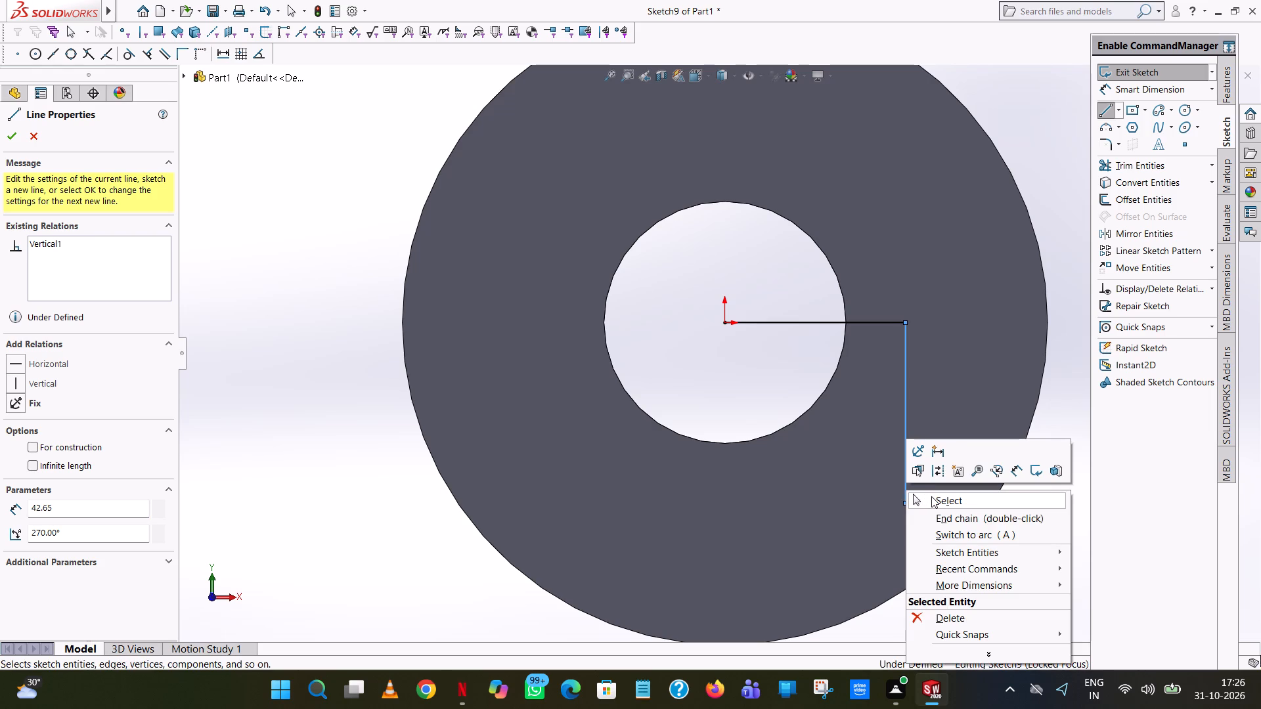
left_click(927, 498)
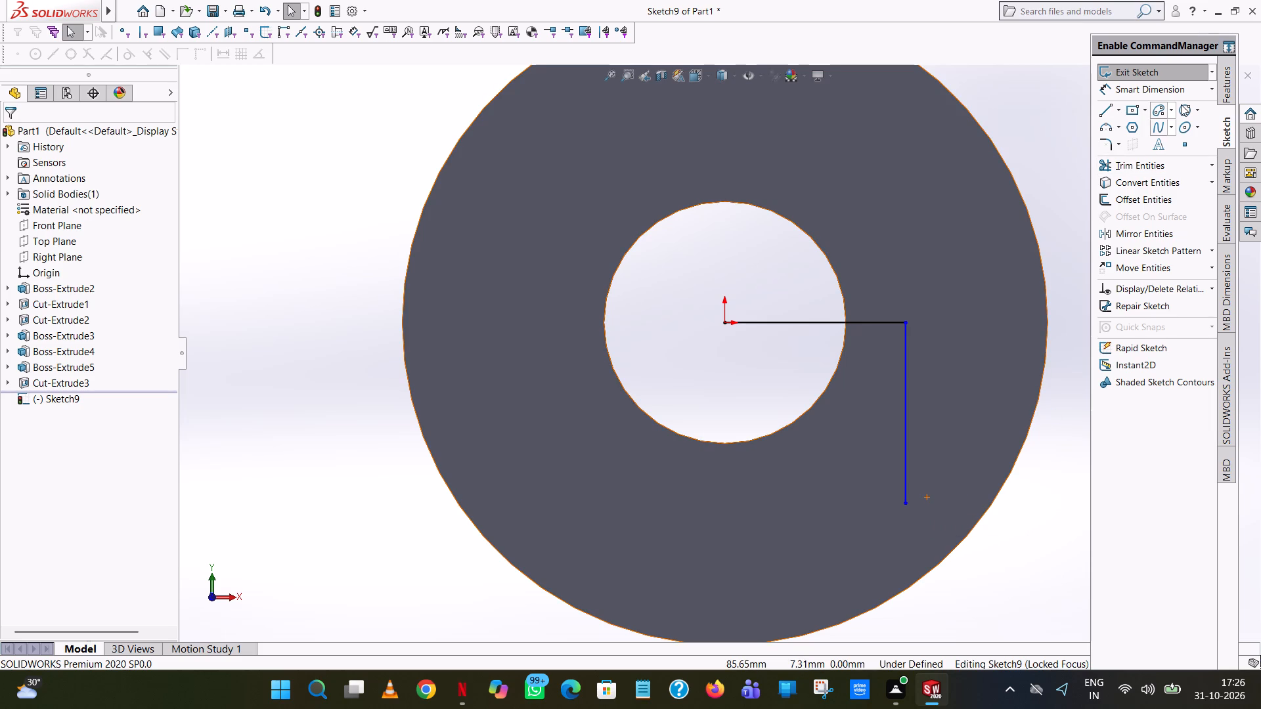
Sketch a circle centred on the lower end of the vertical line, with a radius of 19.1/2 mm.
left_click(1181, 104)
left_click(907, 504)
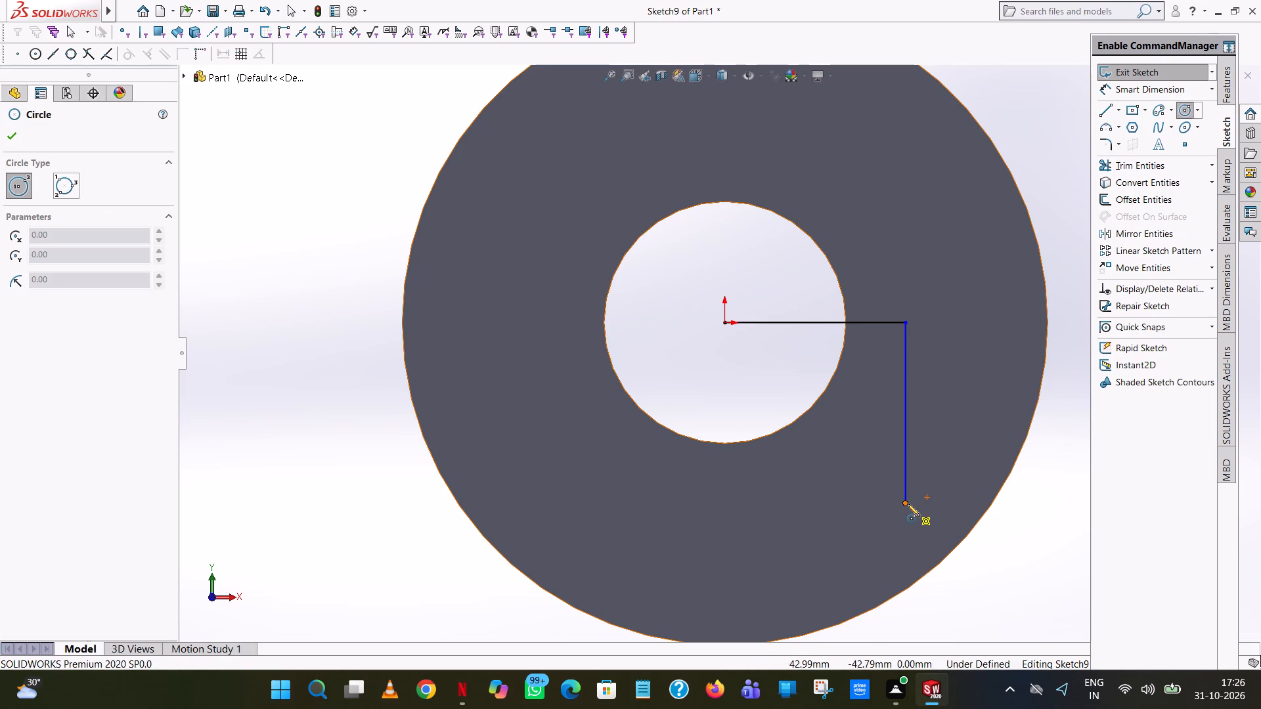
left_click(907, 462)
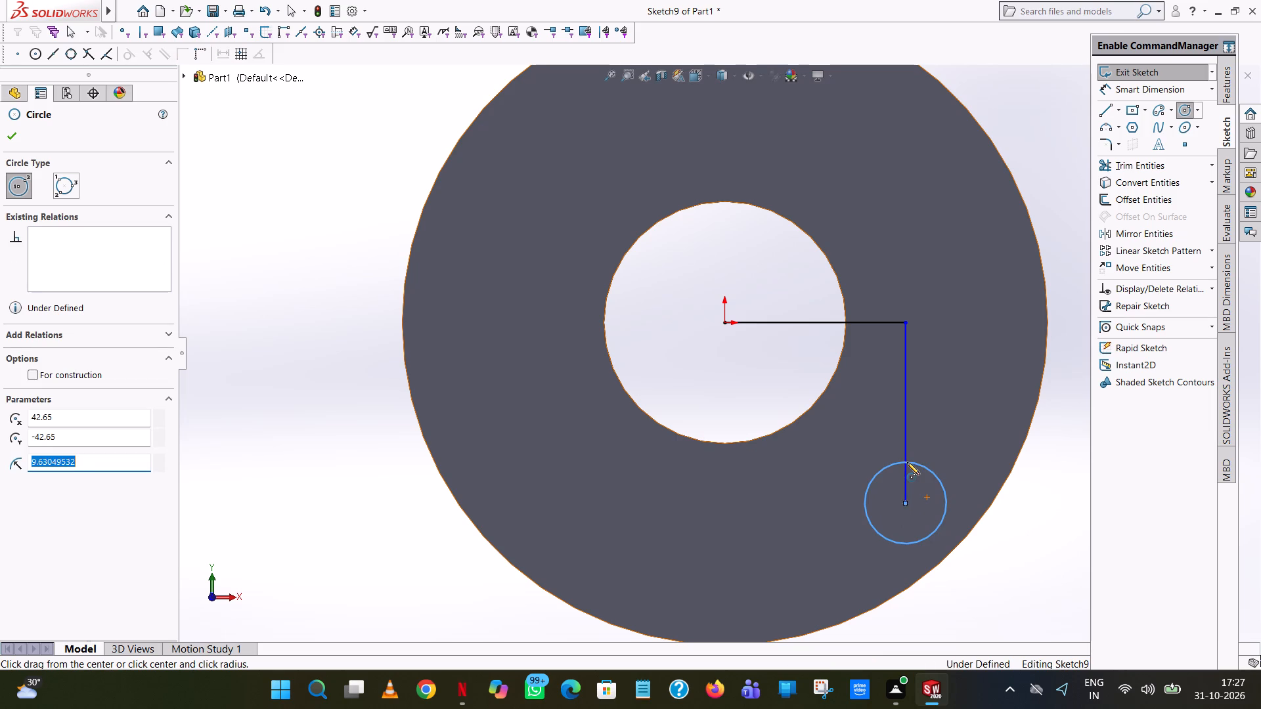
key("1")
type("9.1")
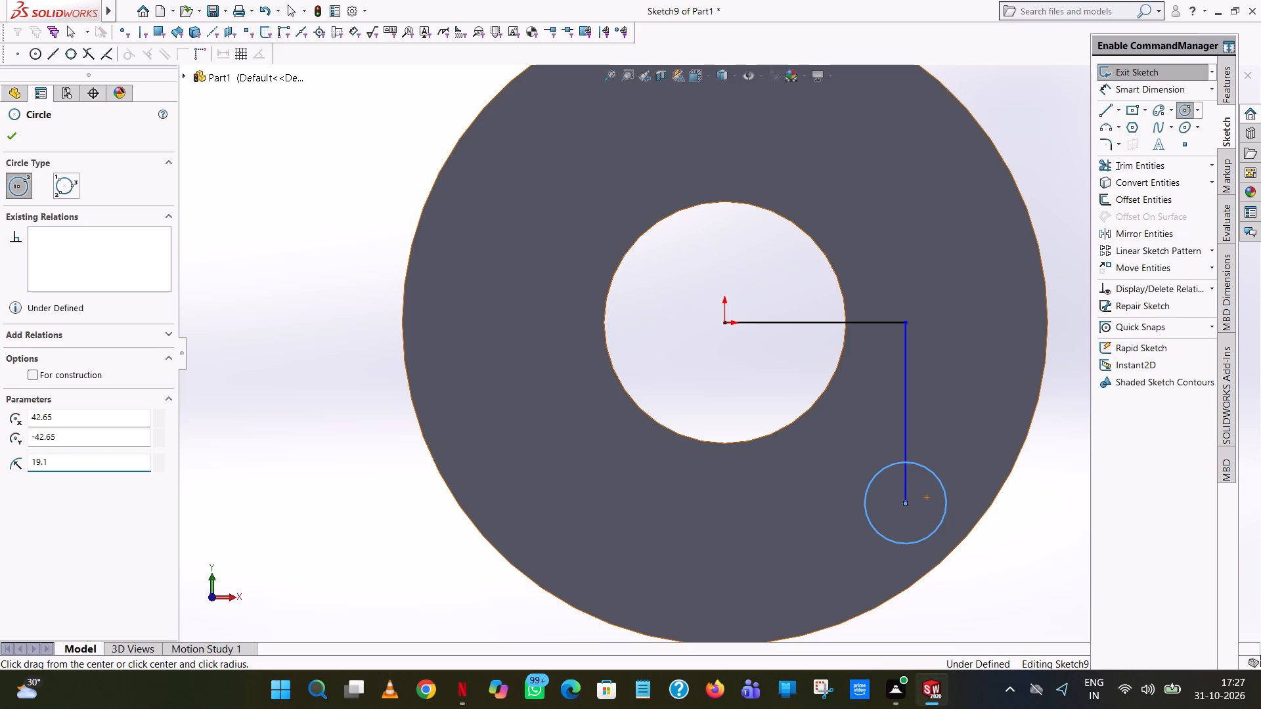
key("slash")
key("2")
key("Return")
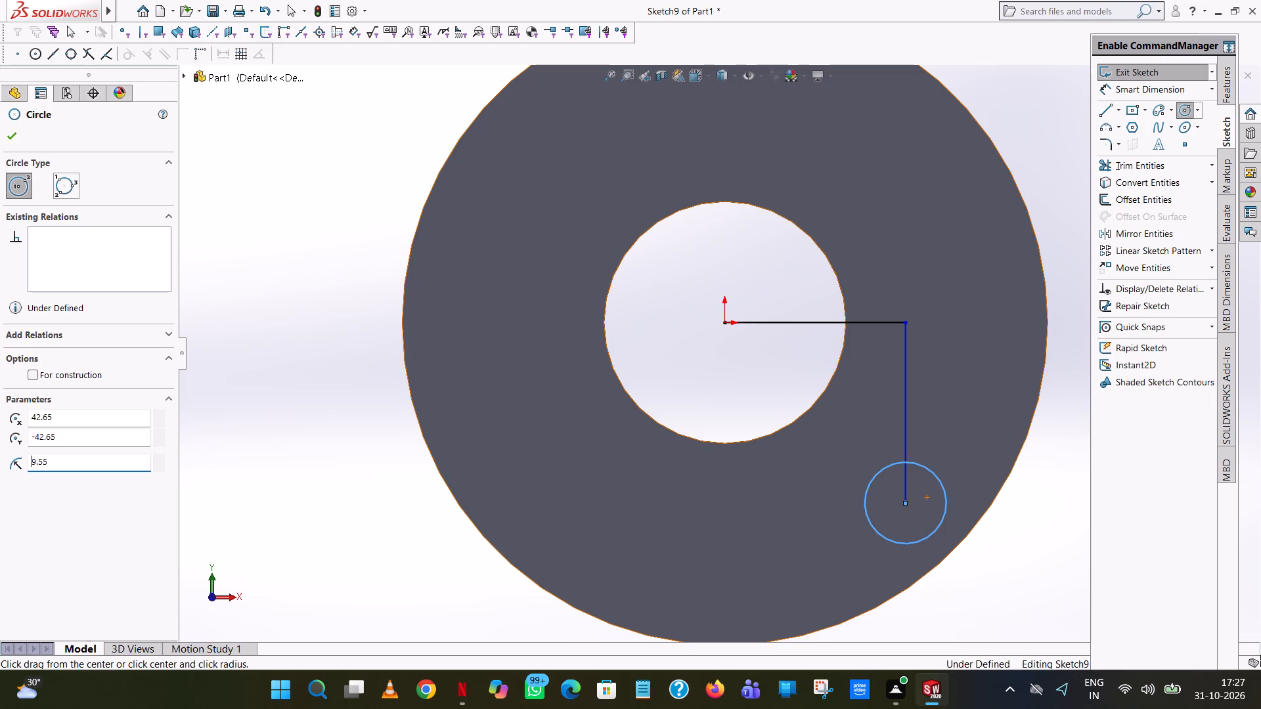
right_click(907, 462)
left_click(929, 472)
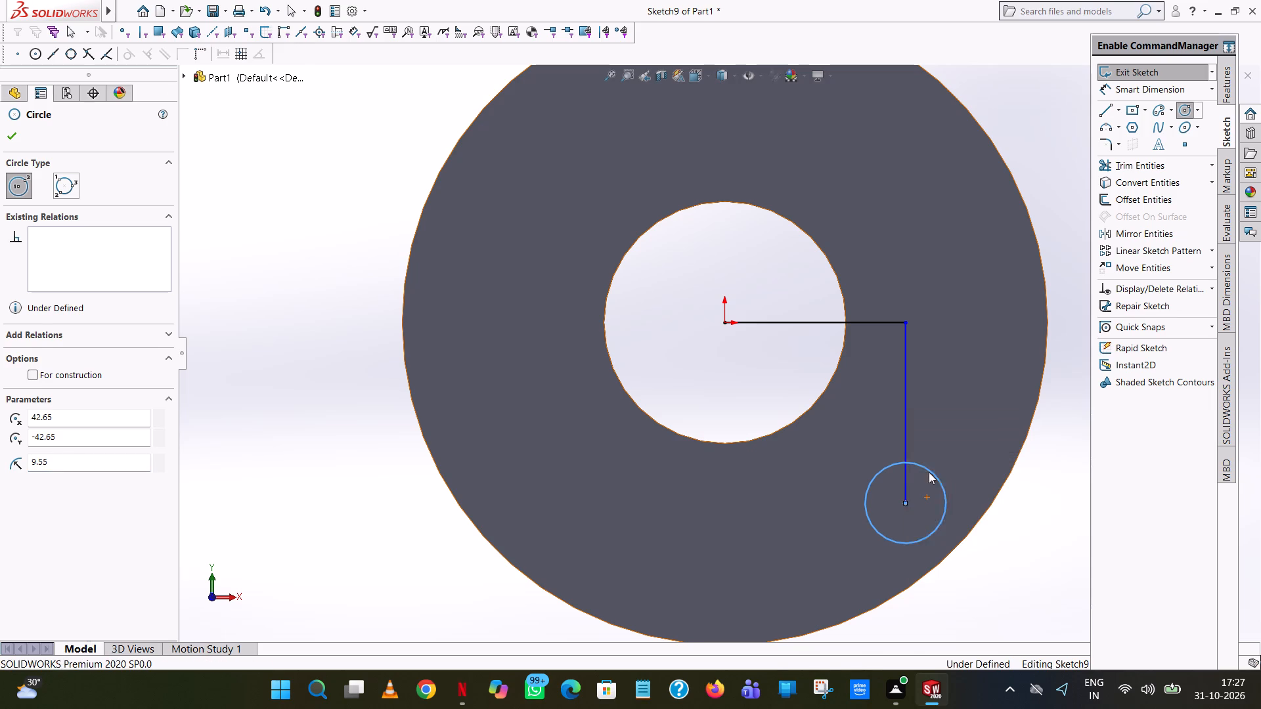
left_click(1023, 166)
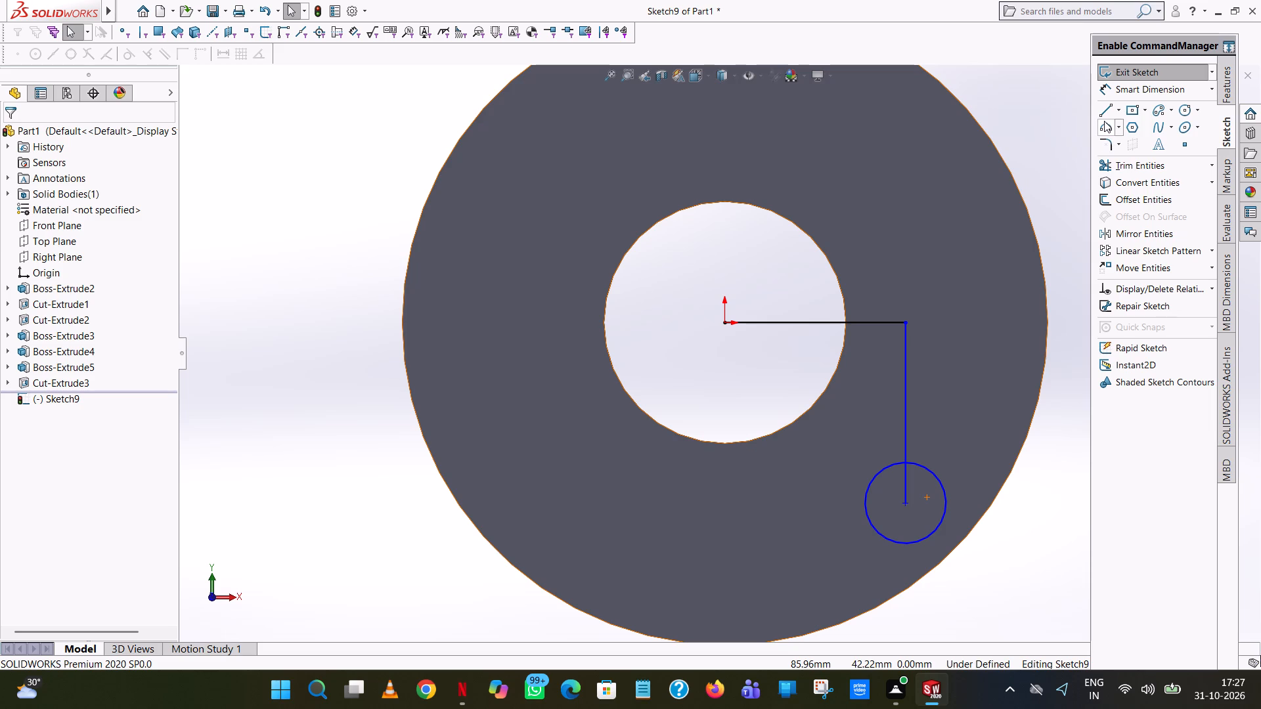
Mirror the circle about the horizontal sketch line, keeping the original.
left_click(1102, 114)
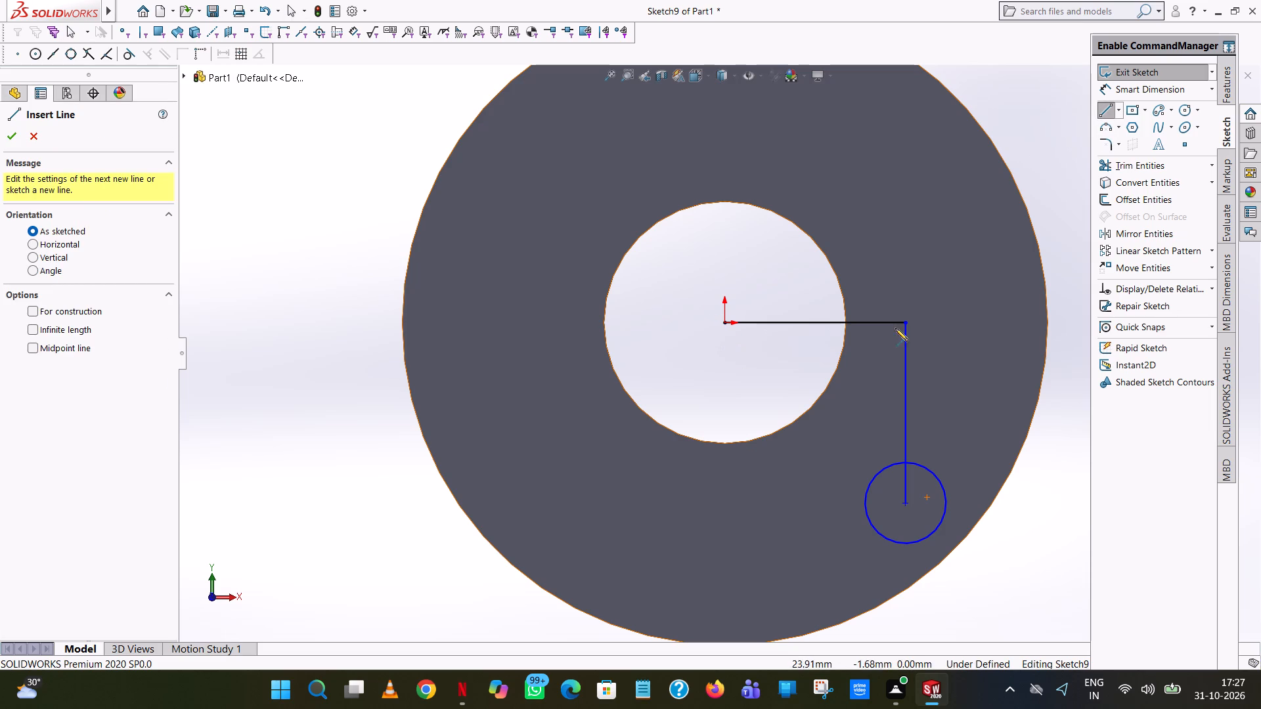
left_click(1134, 234)
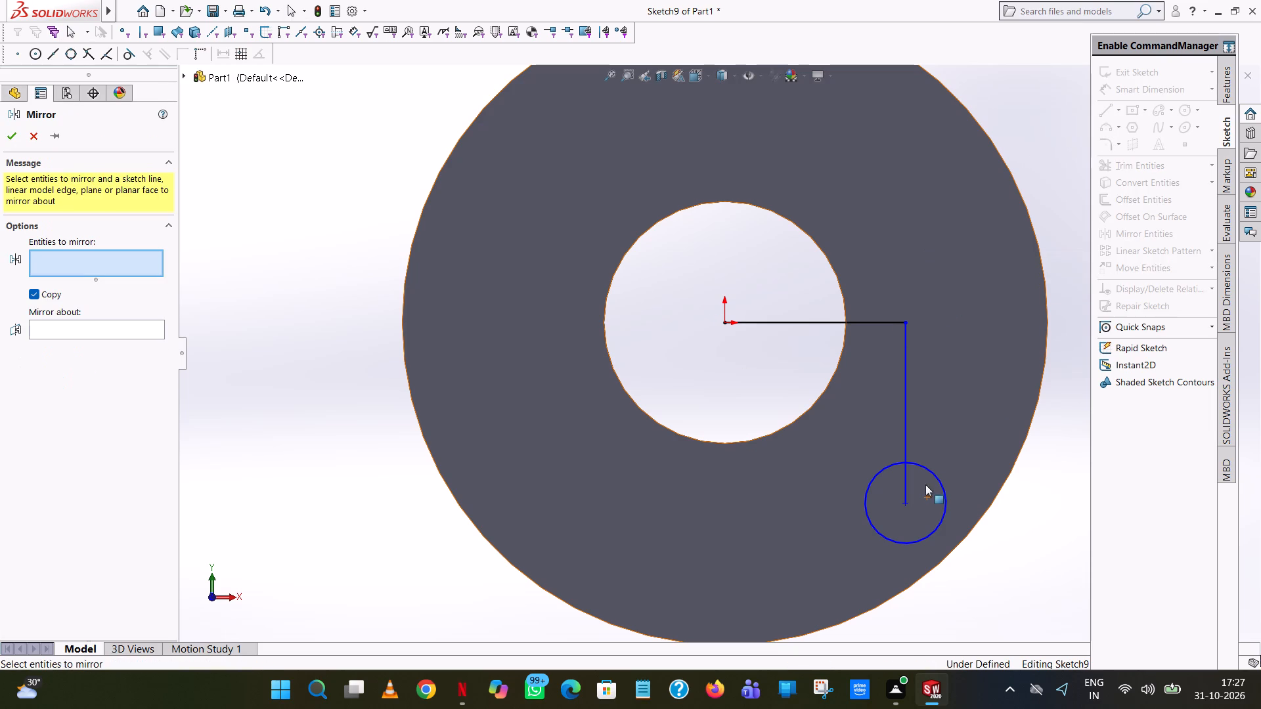
left_click(930, 467)
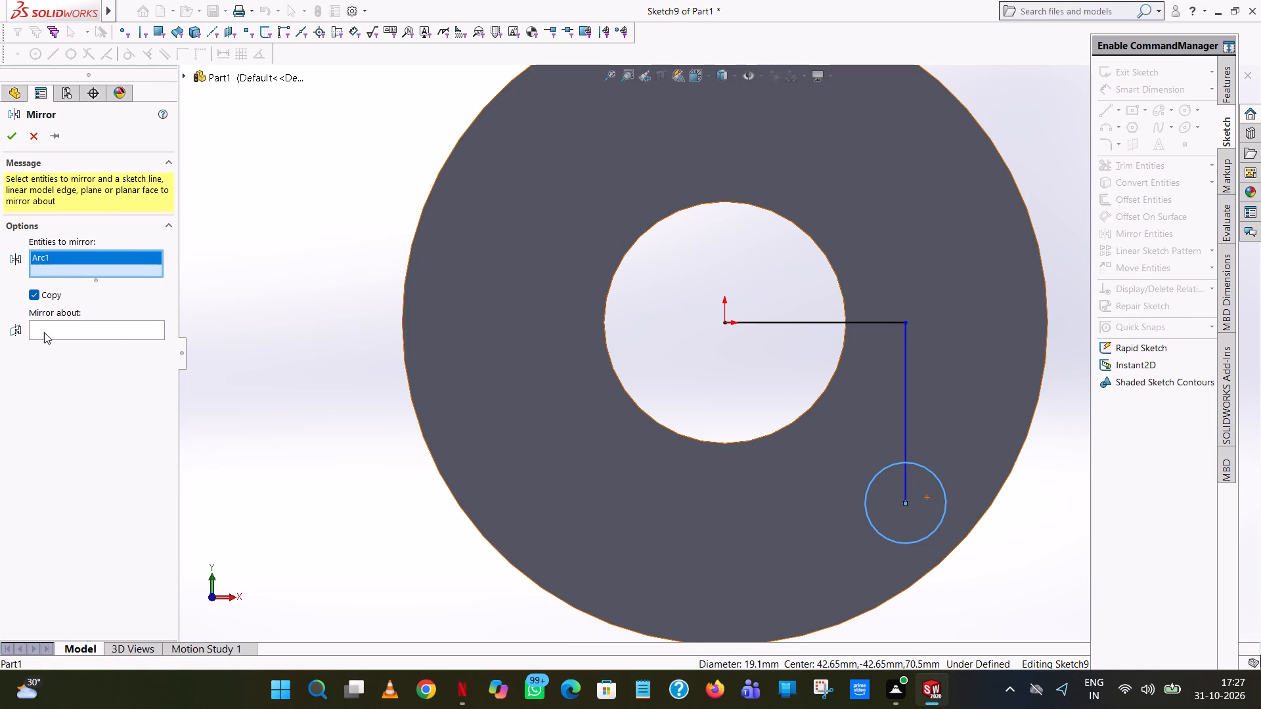
left_click(57, 326)
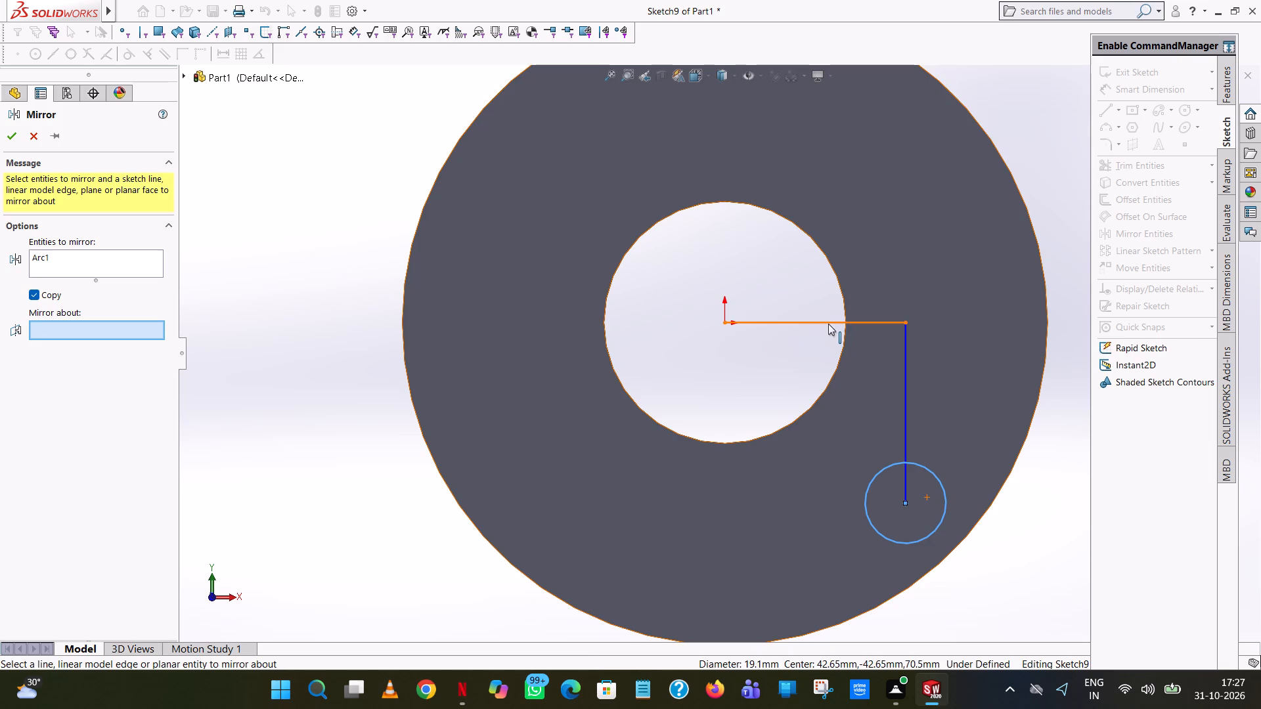
left_click(828, 323)
scroll(837, 316, "up", 3)
left_click(0, 141)
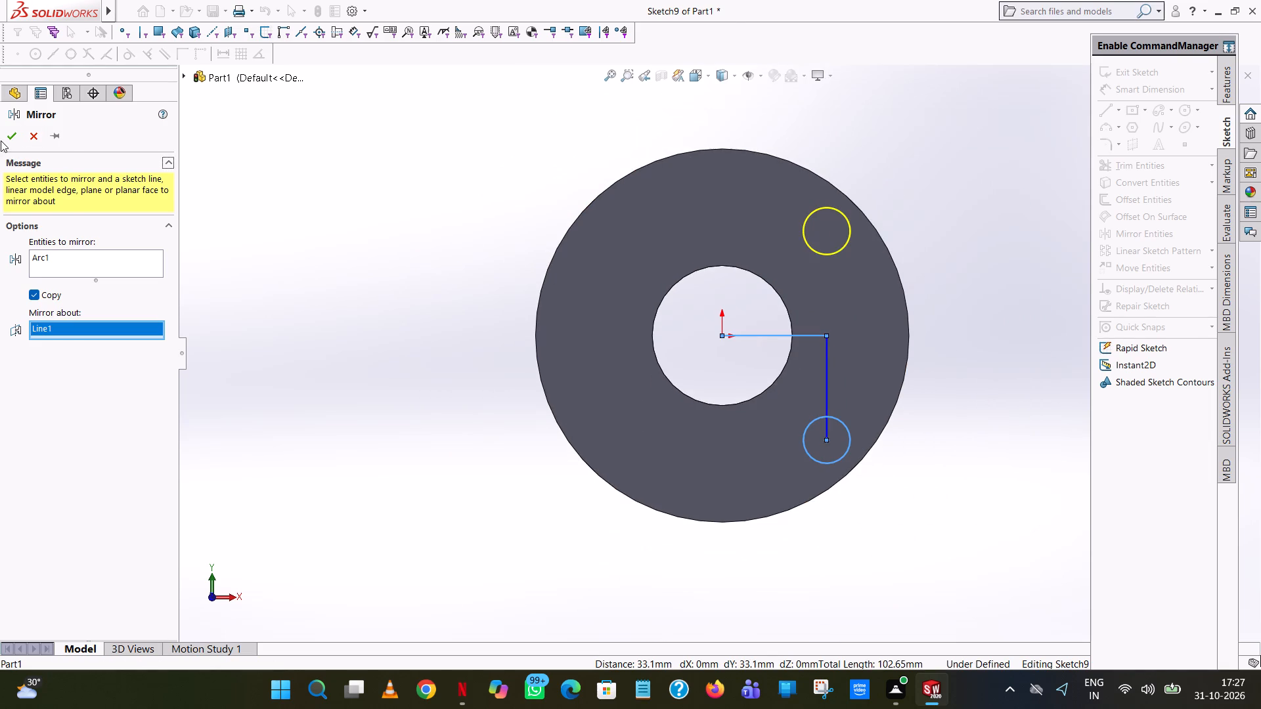
left_click(6, 135)
left_click(347, 135)
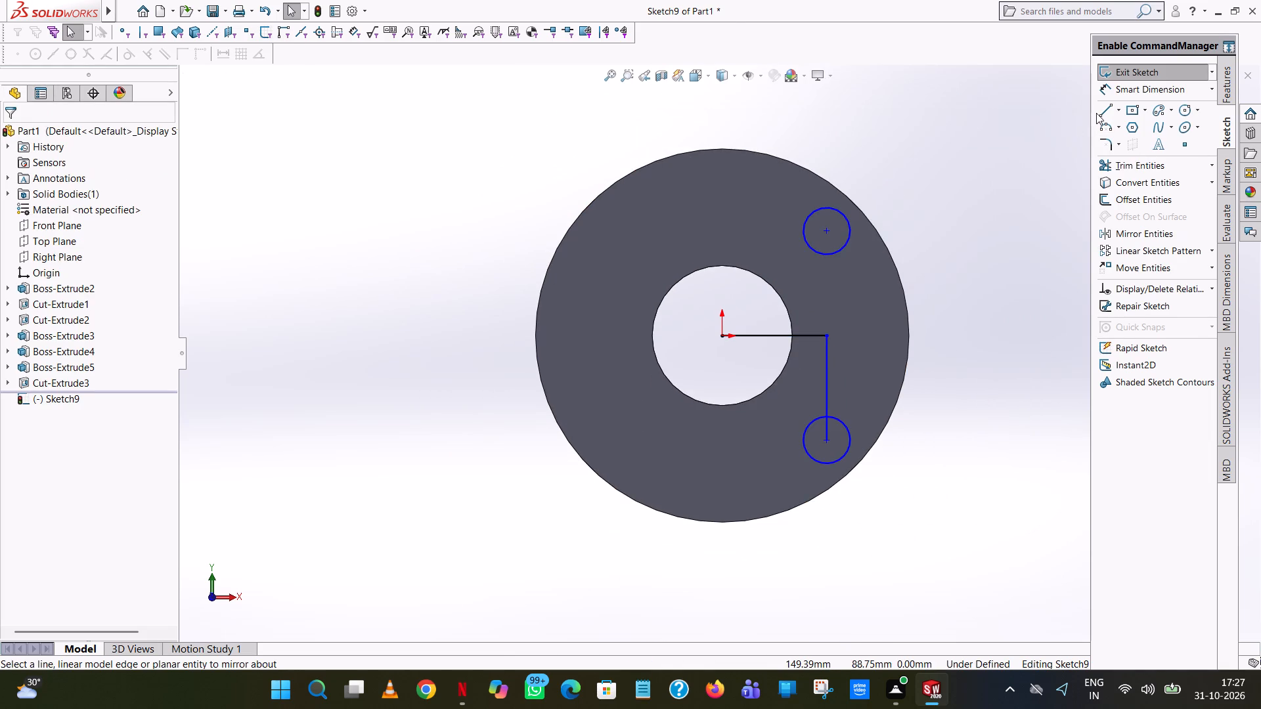
Sketch a vertical line about 17.7 mm long downward from the origin.
left_click(1103, 108)
left_click(722, 334)
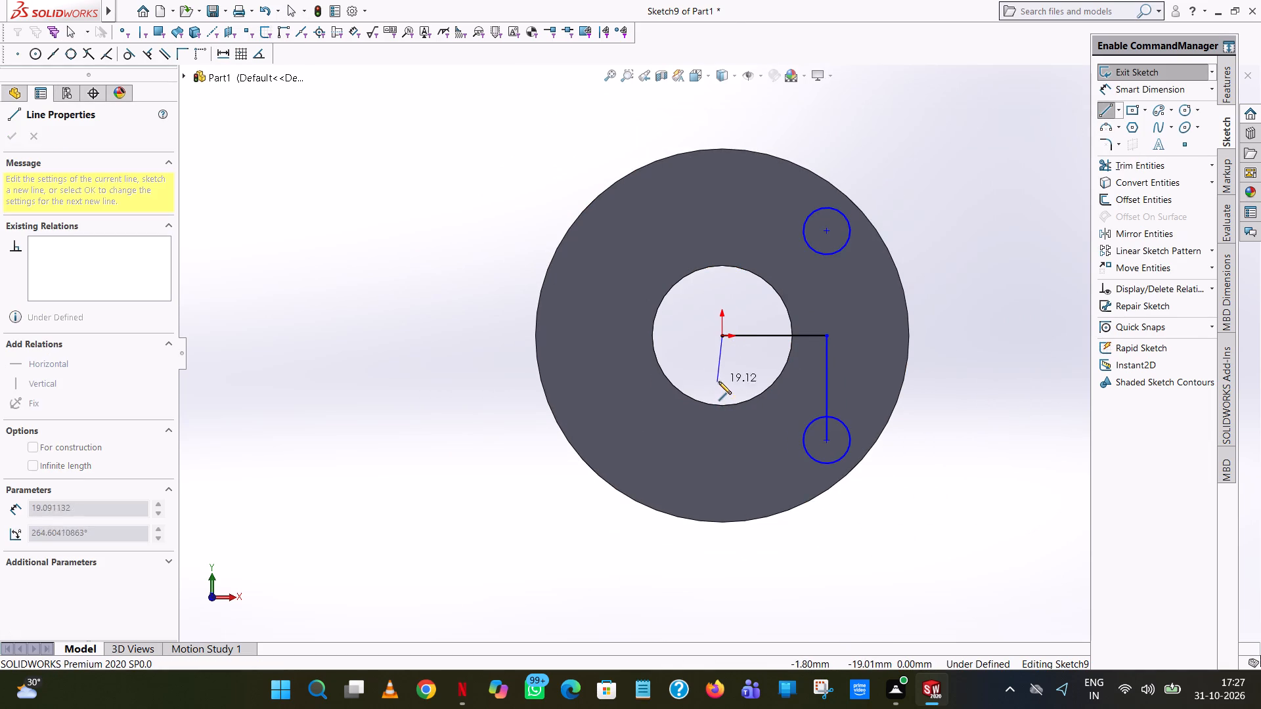
left_click(721, 379)
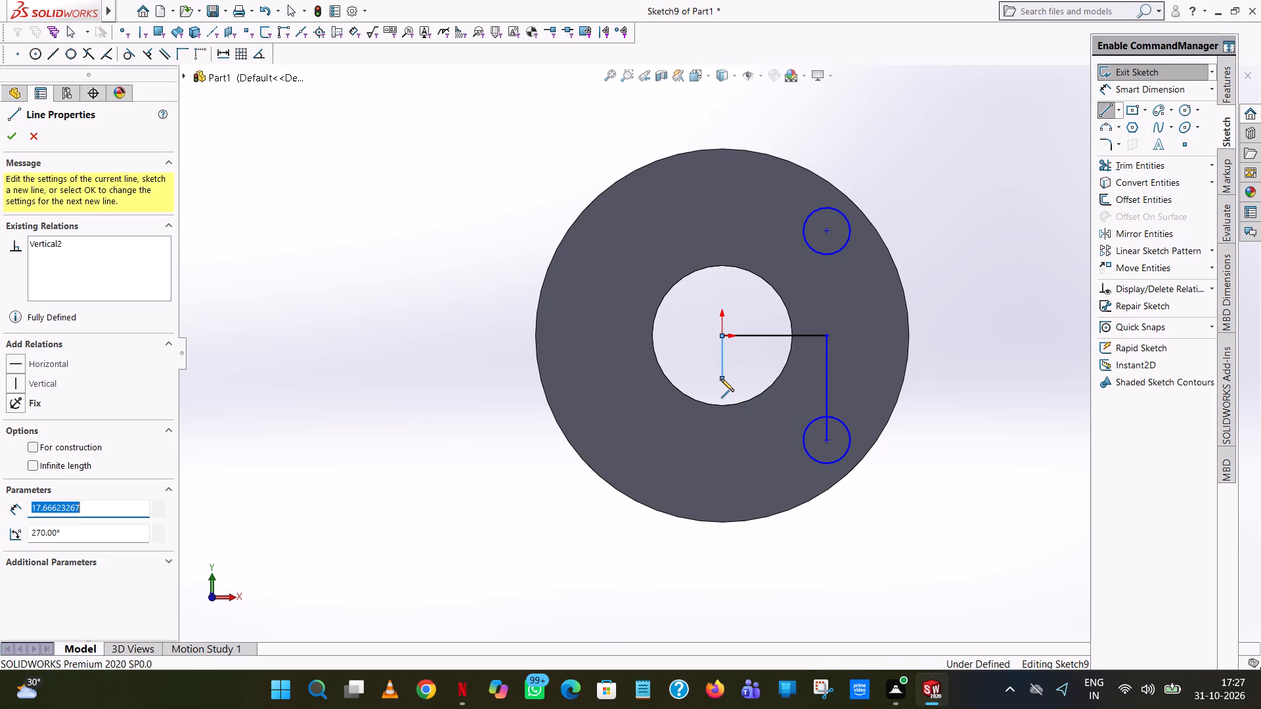
right_click(721, 379)
left_click(770, 385)
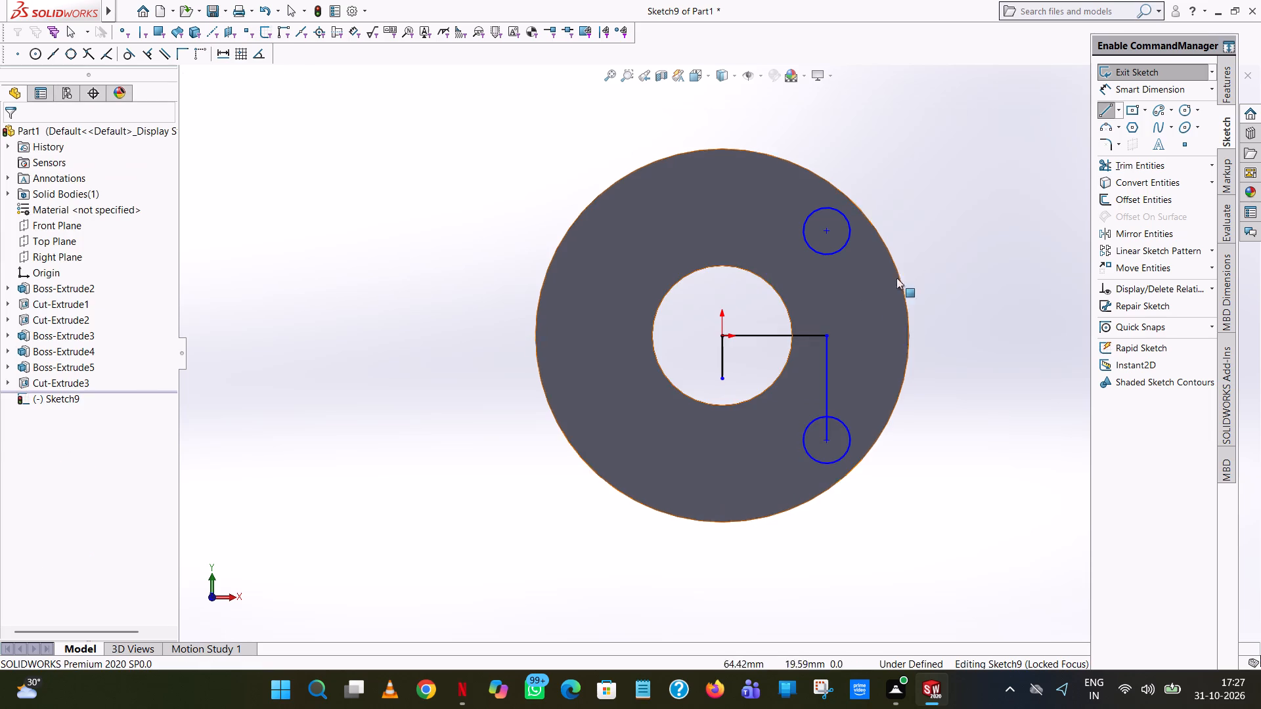
Mirror both circles about the short vertical sketch line through the origin, keeping the originals.
left_click(1122, 236)
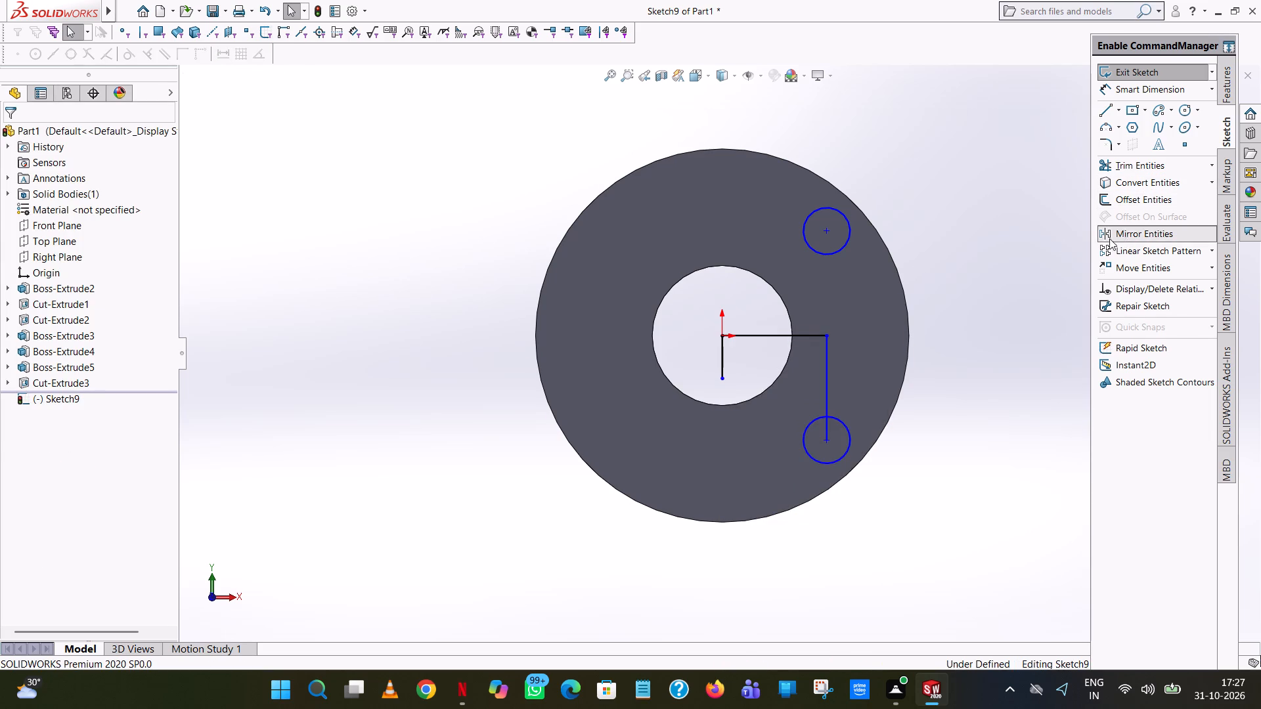
left_click(816, 208)
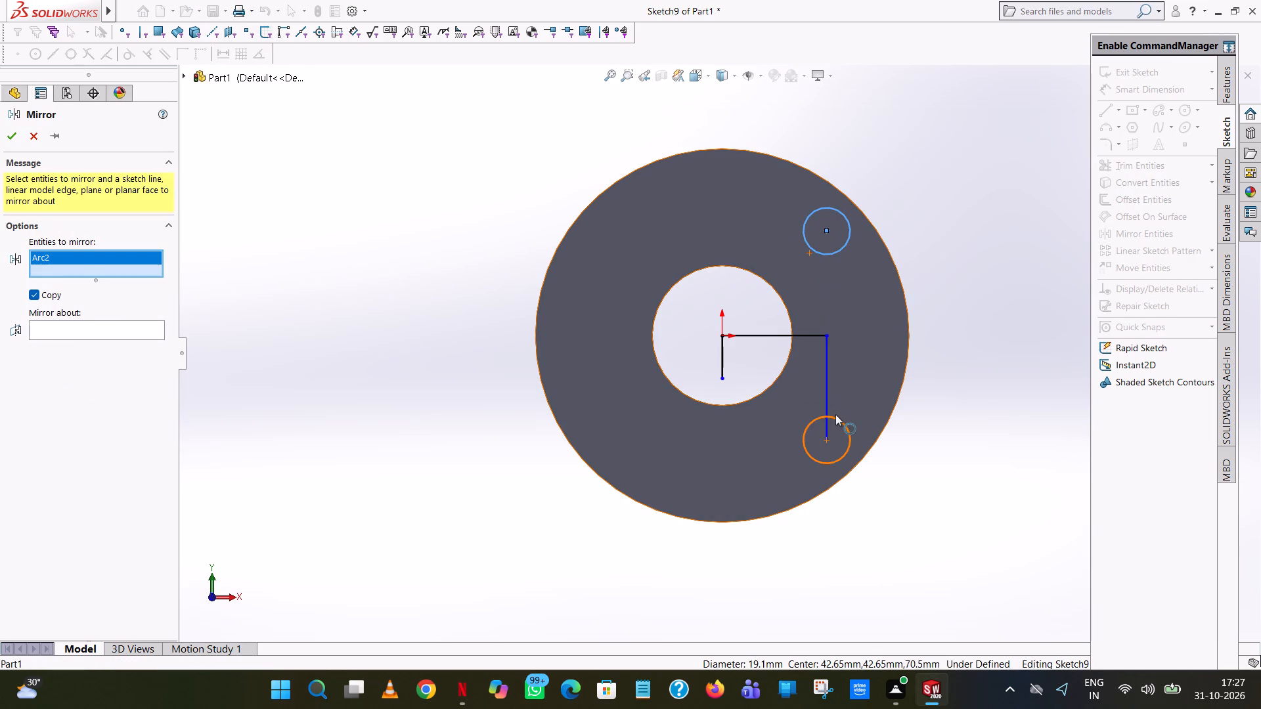
left_click(837, 418)
left_click(111, 339)
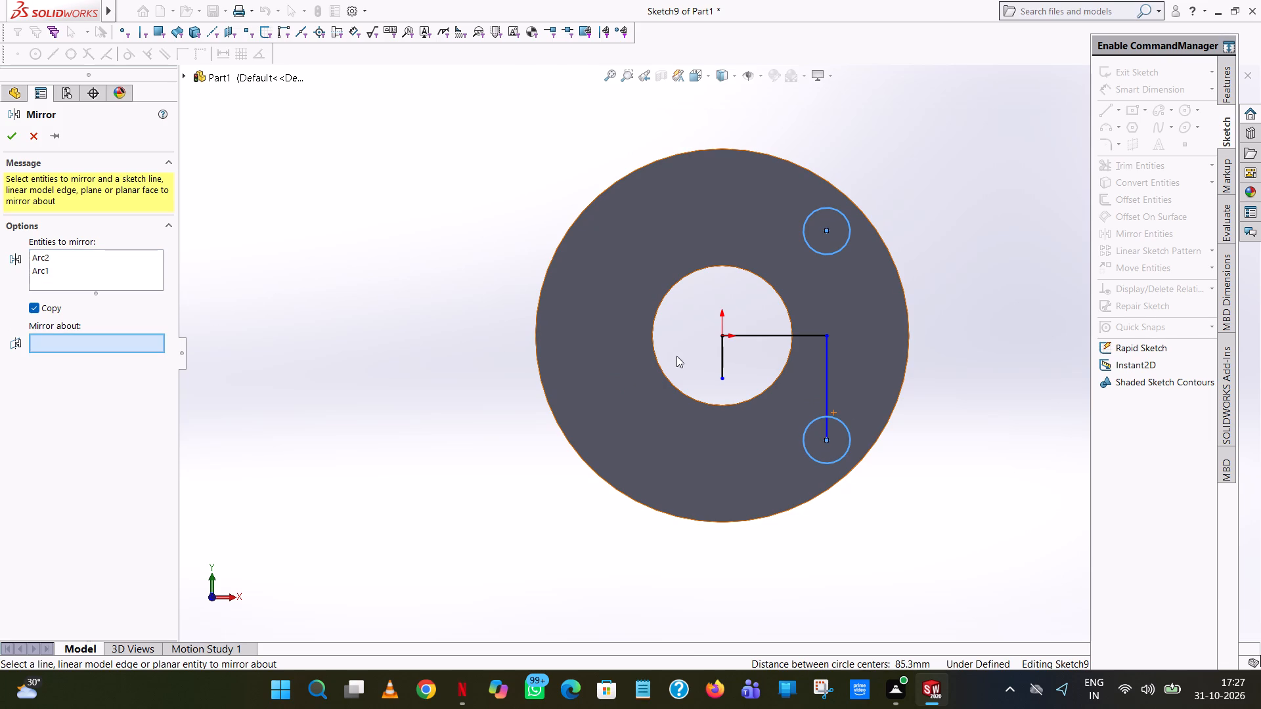
left_click(724, 361)
left_click(14, 140)
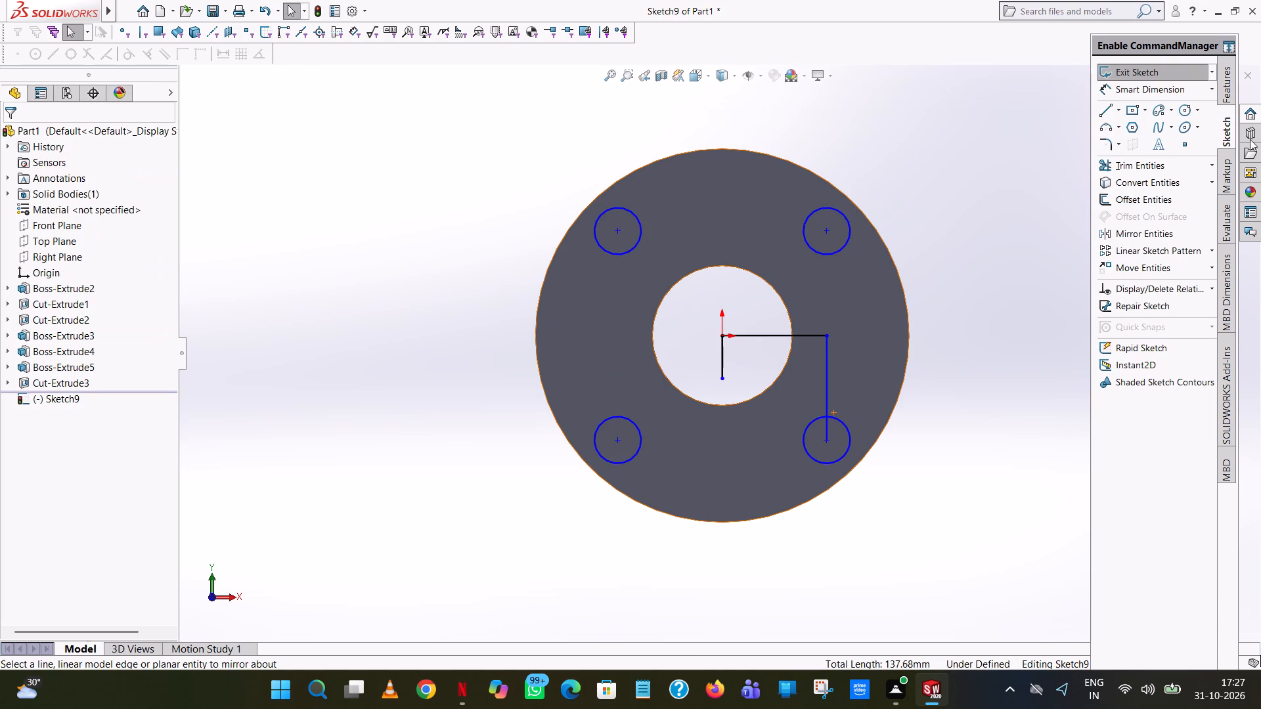
Trim away the three helper lines, leaving only the four circles in the sketch.
left_click(1176, 167)
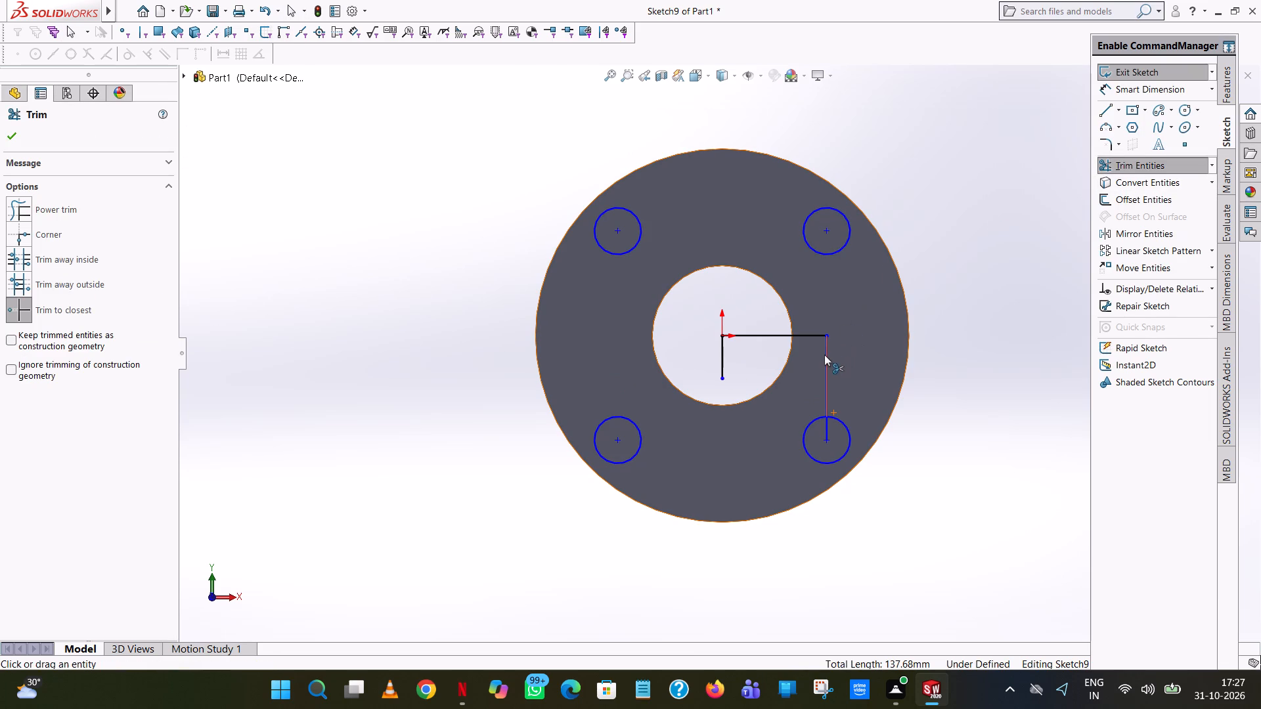
left_click(824, 354)
left_click(824, 440)
double_click(783, 328)
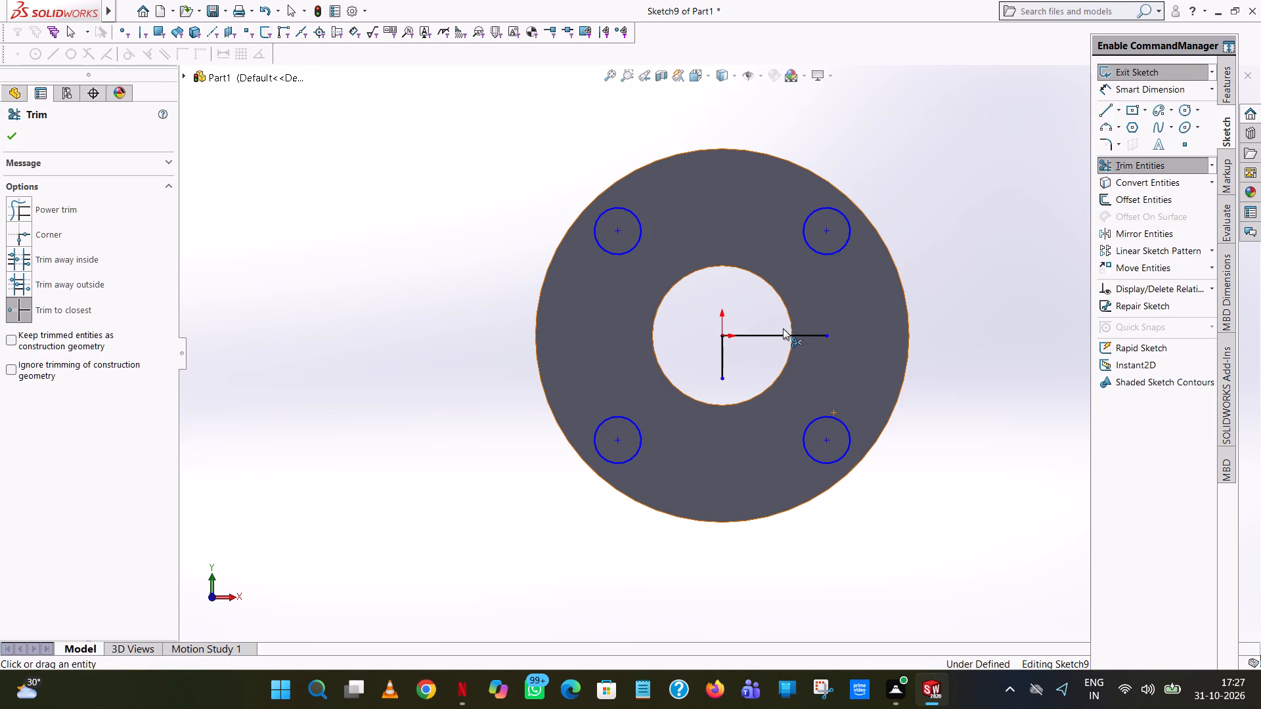
left_click(778, 333)
left_click(720, 347)
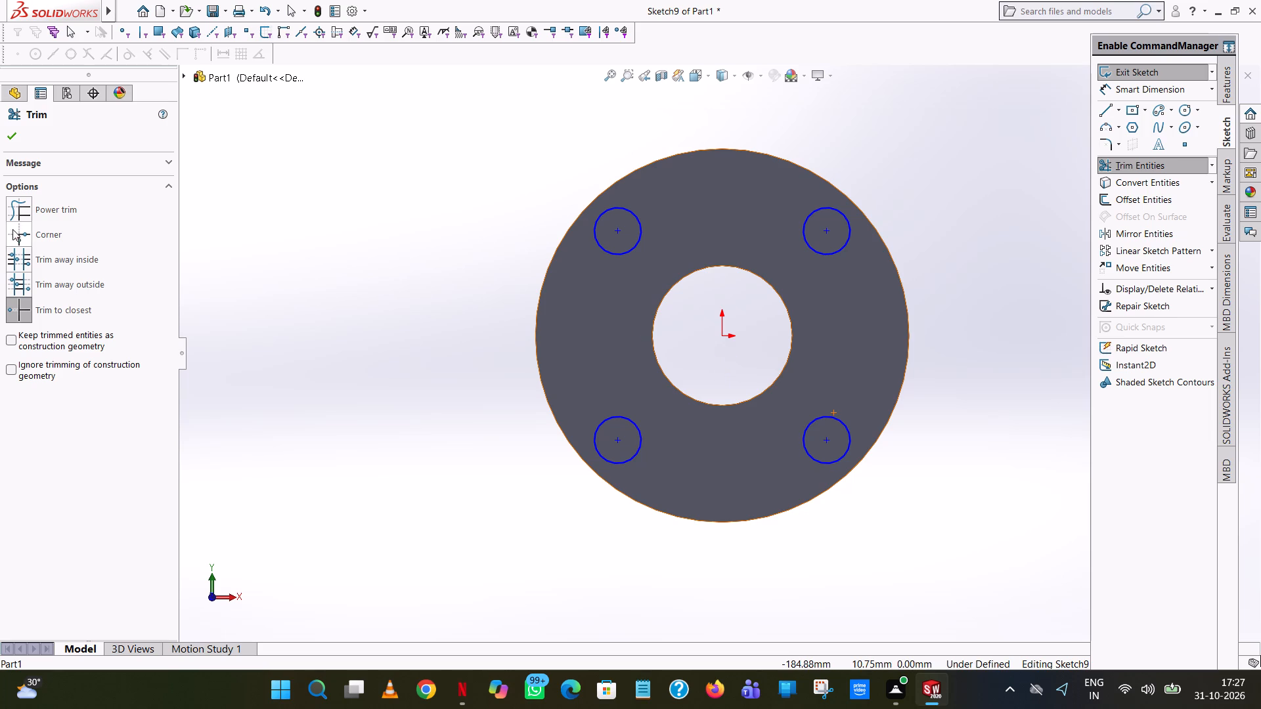
left_click(12, 132)
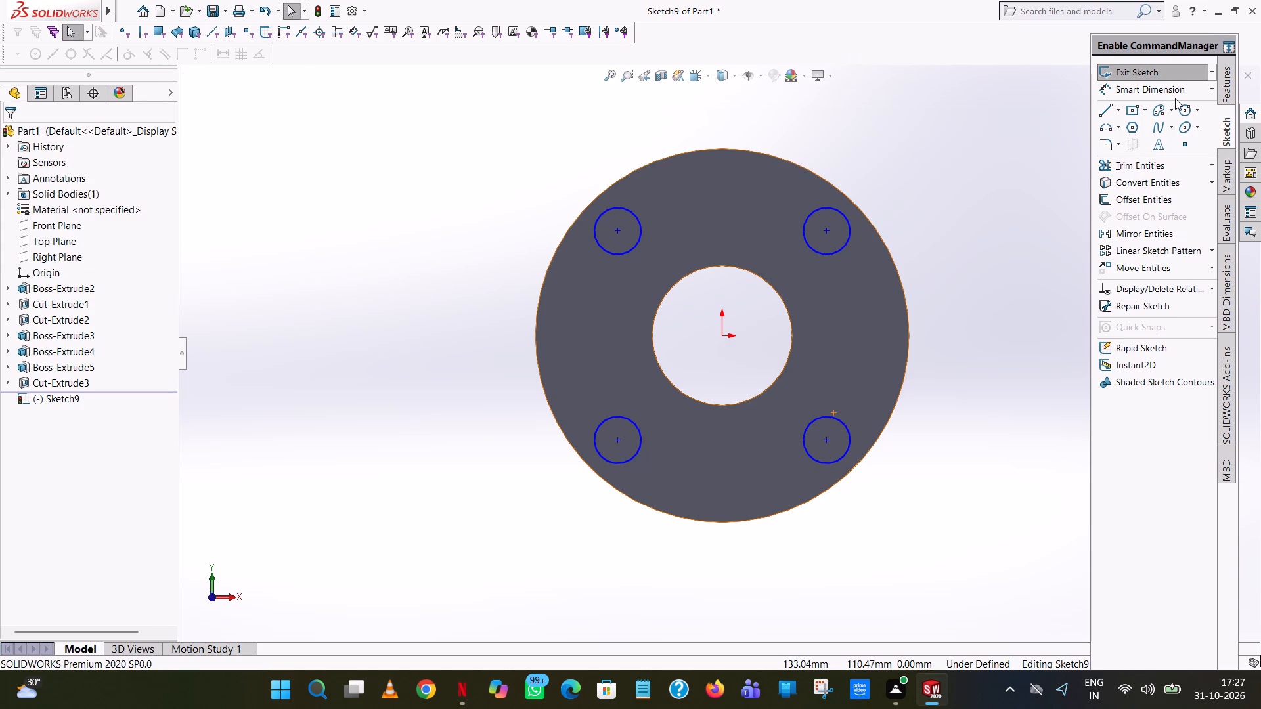
Dimension the diameters of the upper and lower circles on the +X side of the flange.
left_click(1174, 92)
left_click(828, 204)
left_click(940, 127)
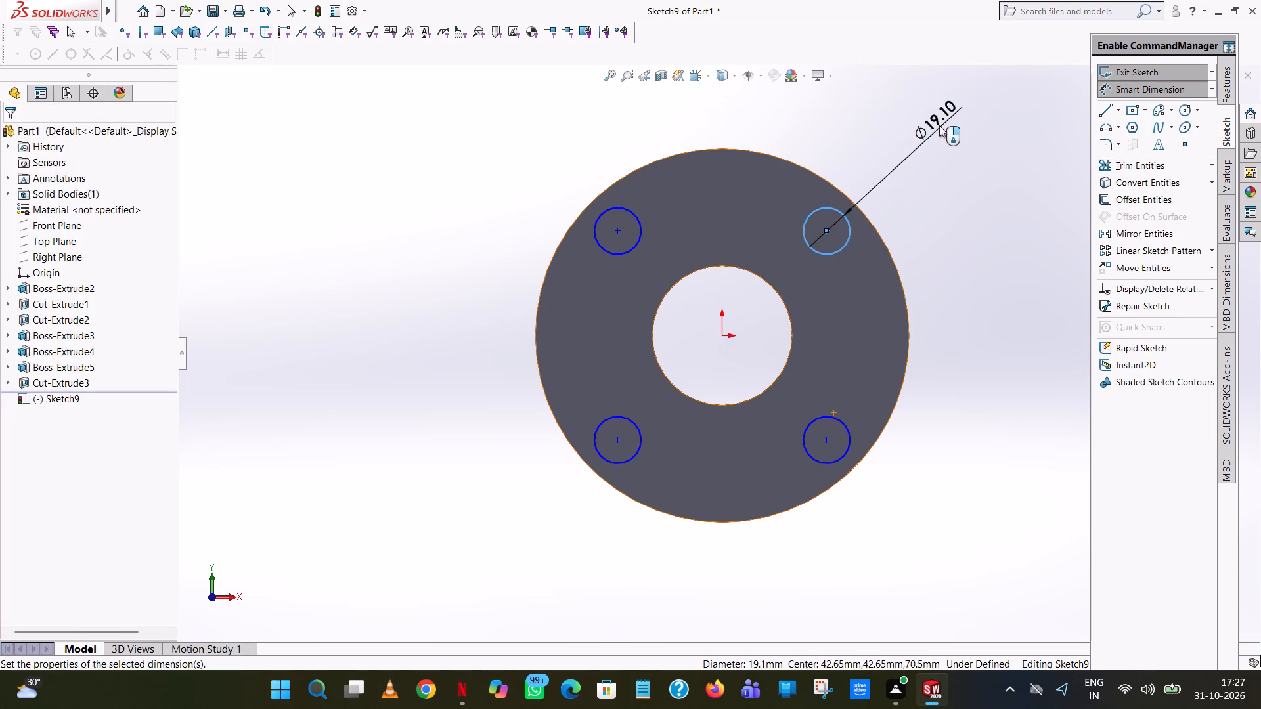
left_click(890, 112)
left_click(934, 204)
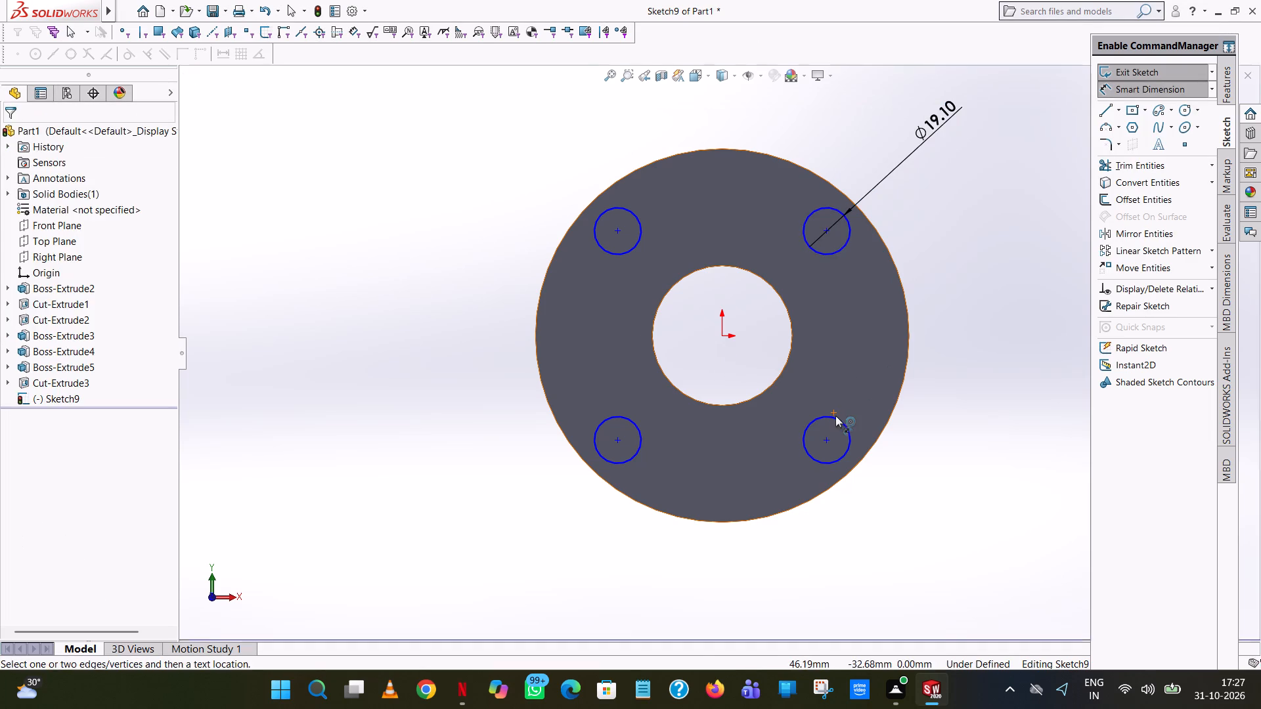
left_click(835, 416)
left_click(963, 324)
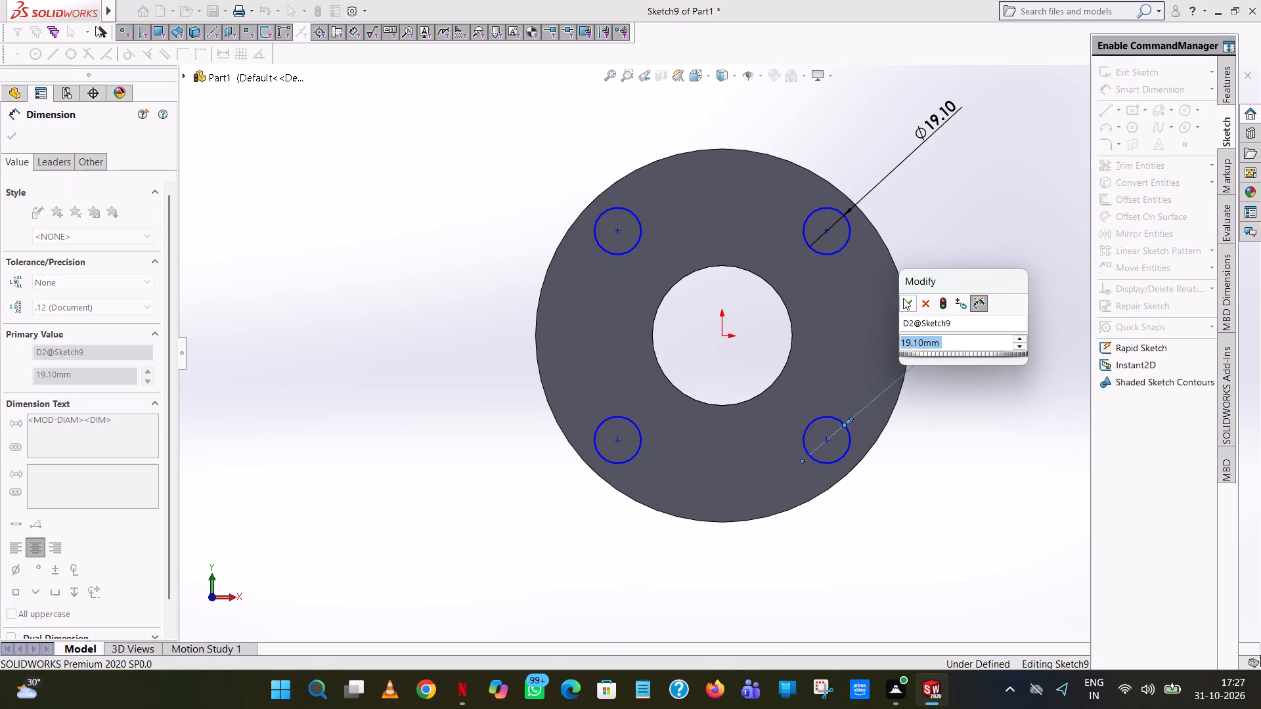
left_click(919, 302)
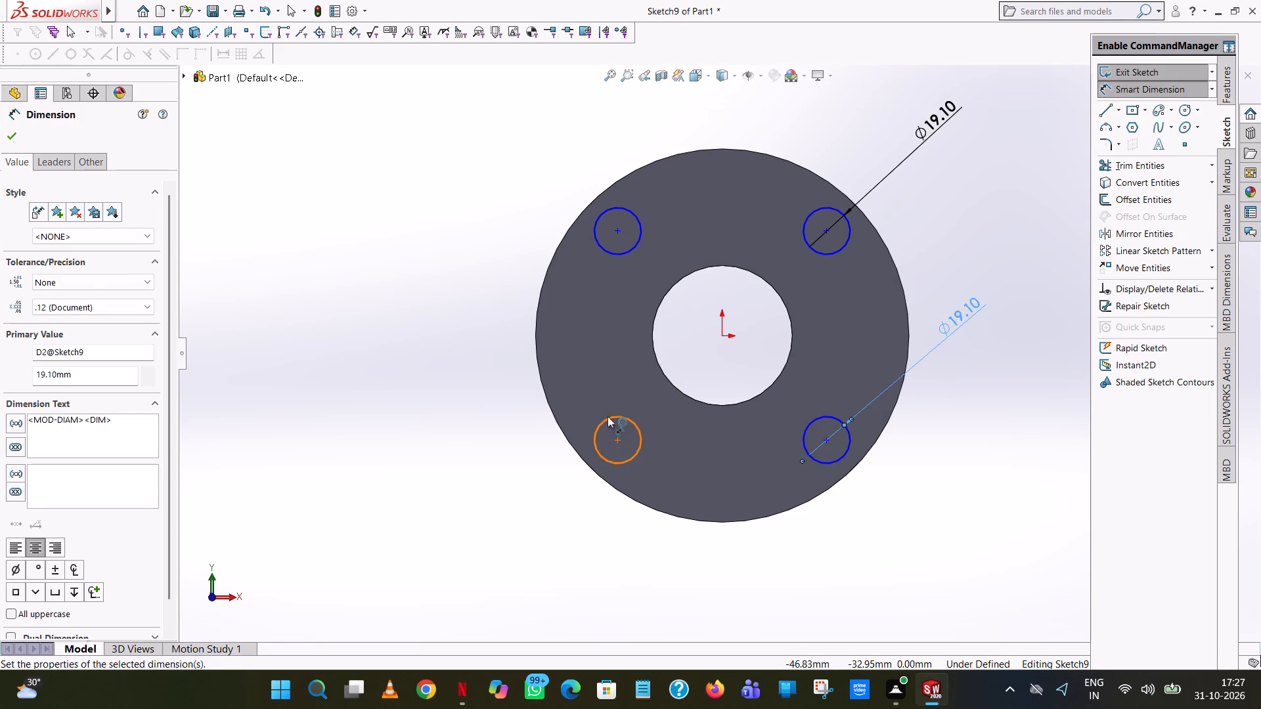
Dimension the diameters of the lower and upper circles on the -X side of the flange.
left_click(608, 416)
left_click(385, 402)
left_click(332, 375)
left_click(374, 275)
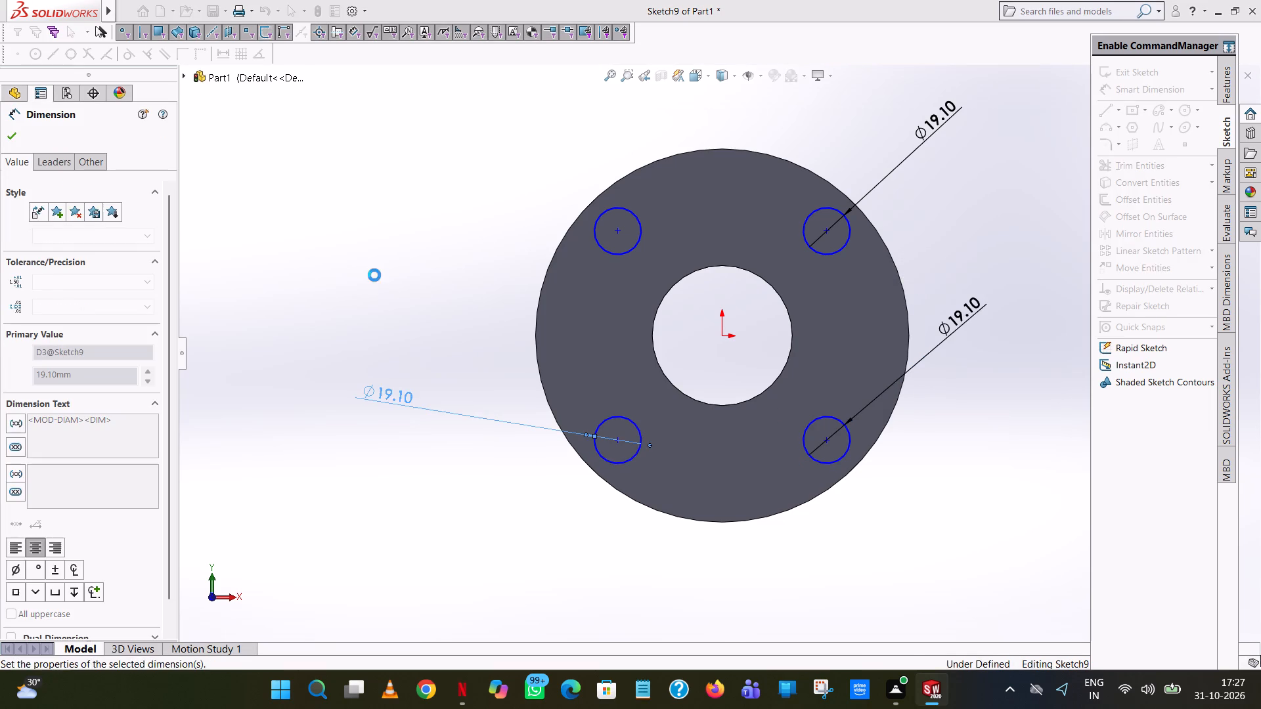
left_click(623, 205)
left_click(352, 221)
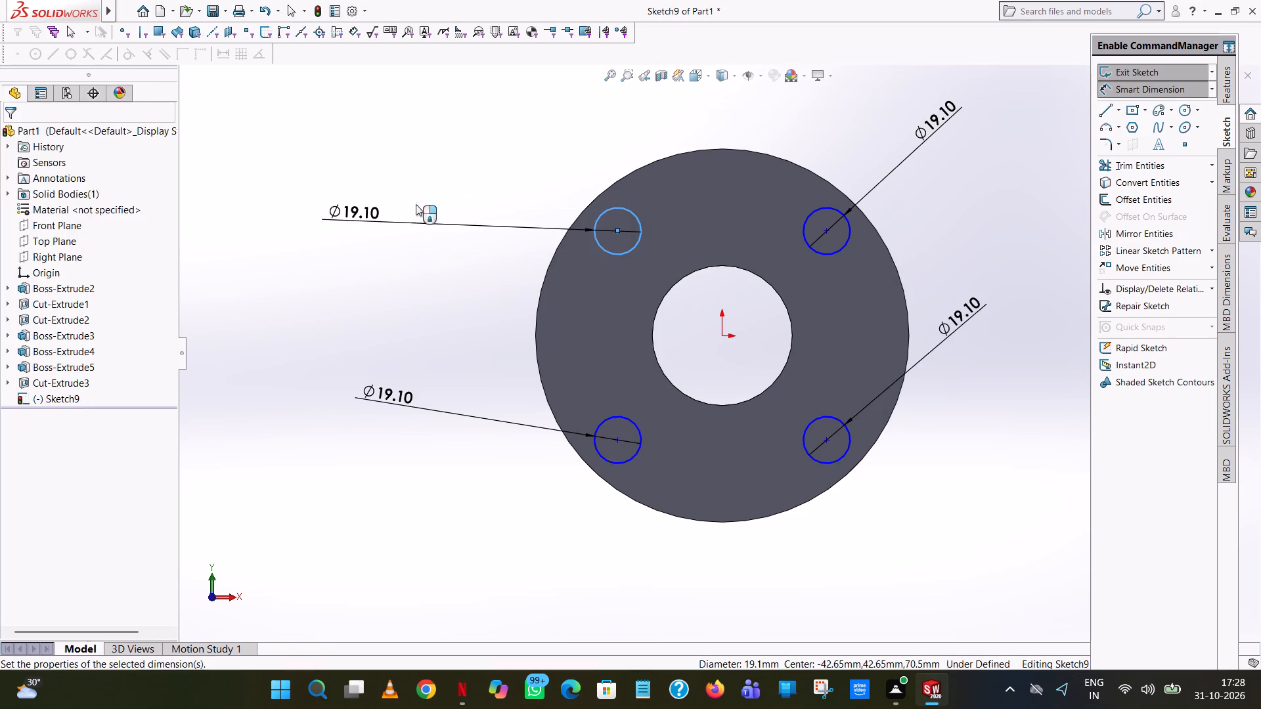
left_click(294, 205)
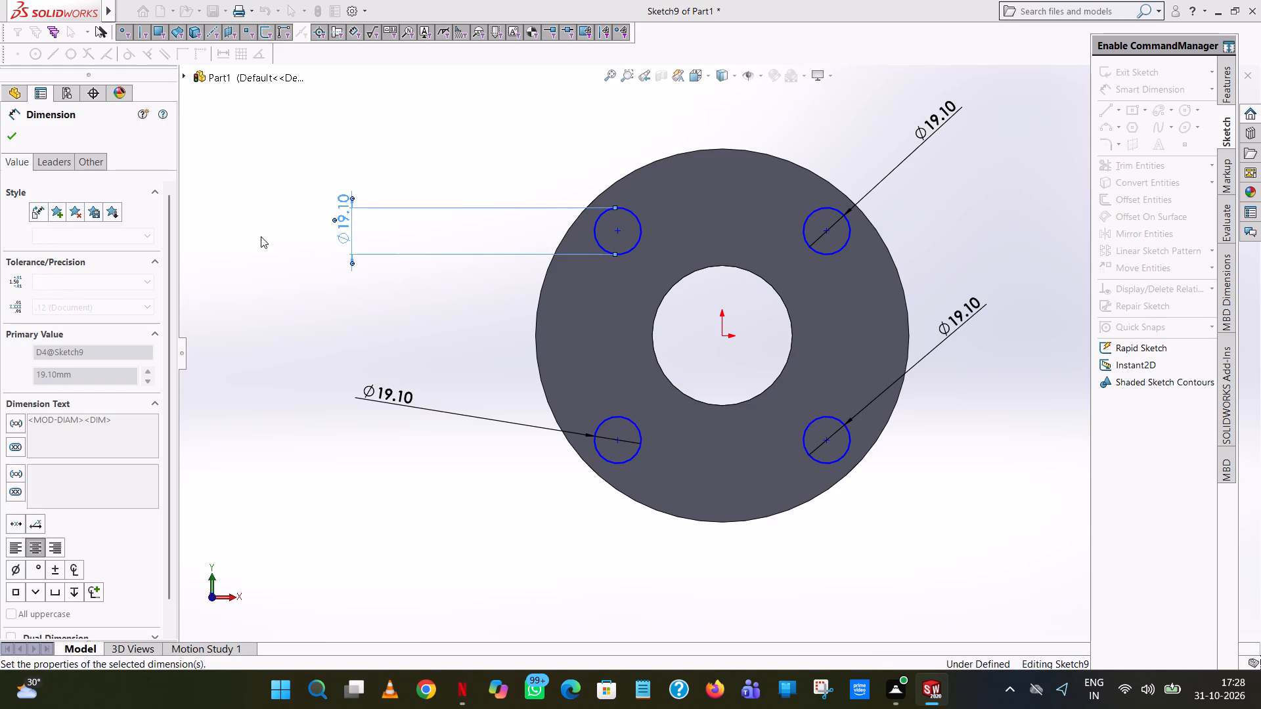
left_click(261, 236)
Dimension the horizontal and vertical distances from the origin to the upper-left circle's centre.
left_click(618, 232)
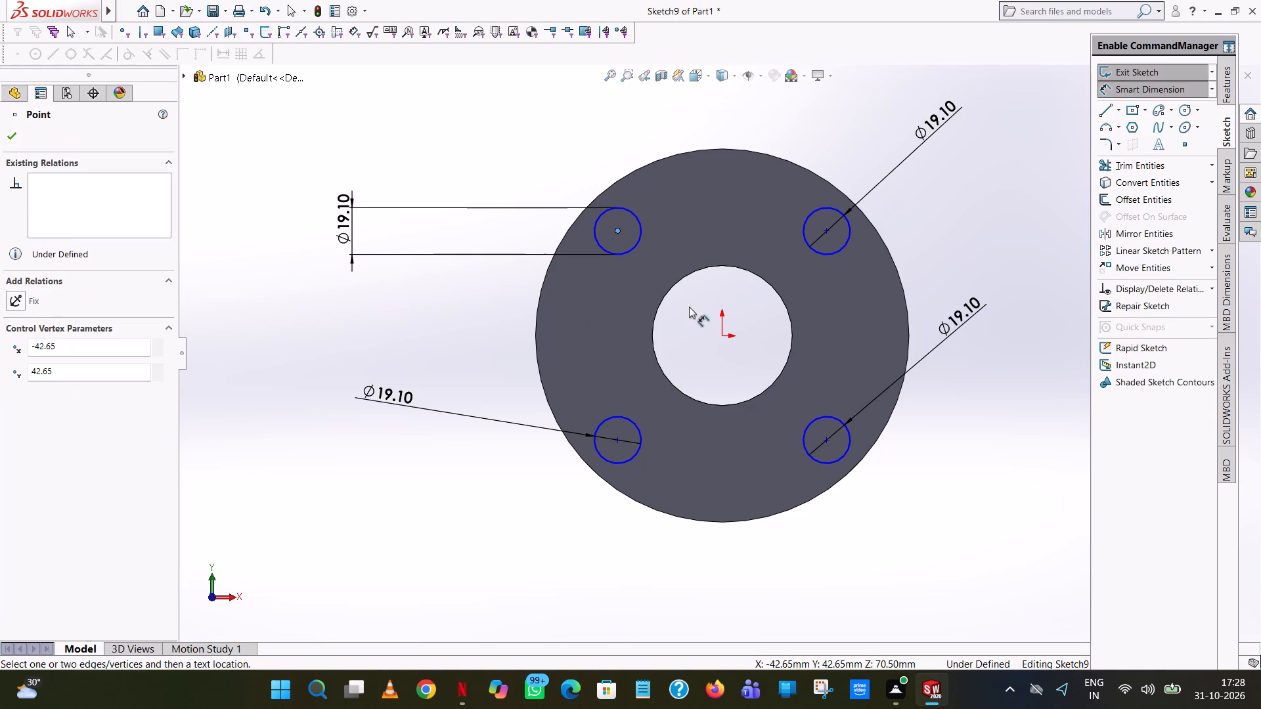
left_click(723, 334)
left_click(694, 135)
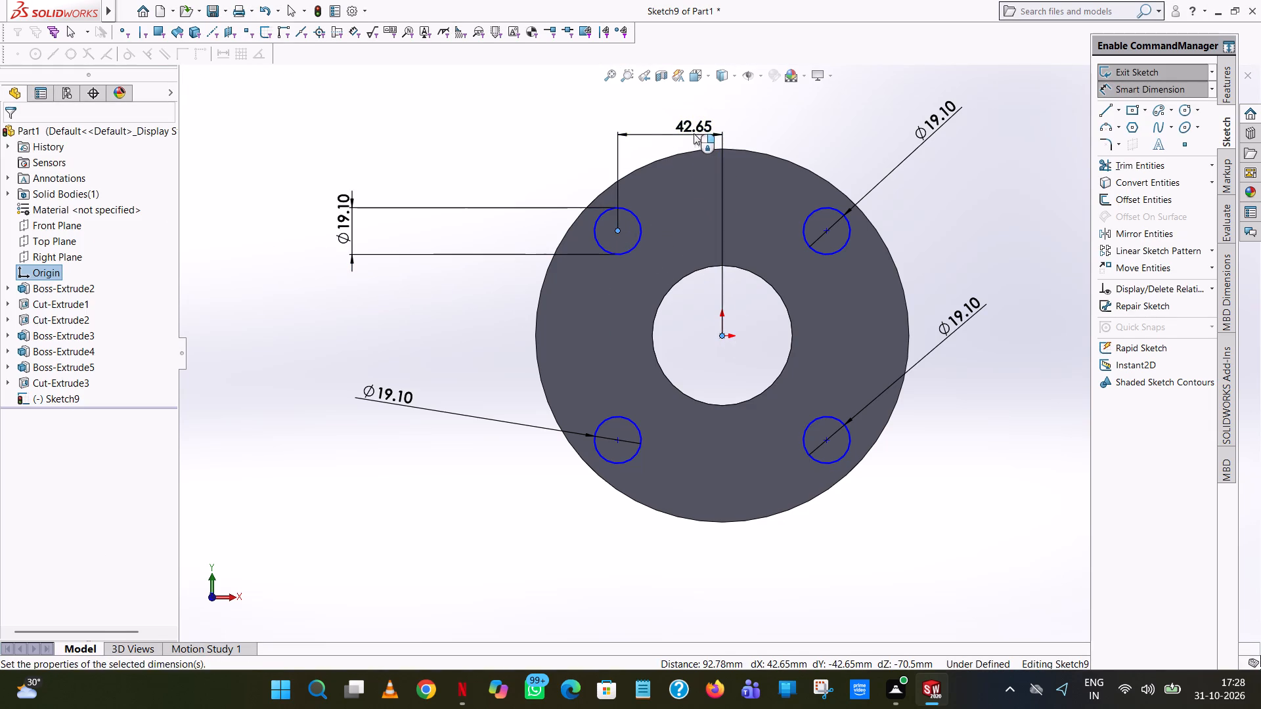
left_click(629, 116)
left_click(468, 157)
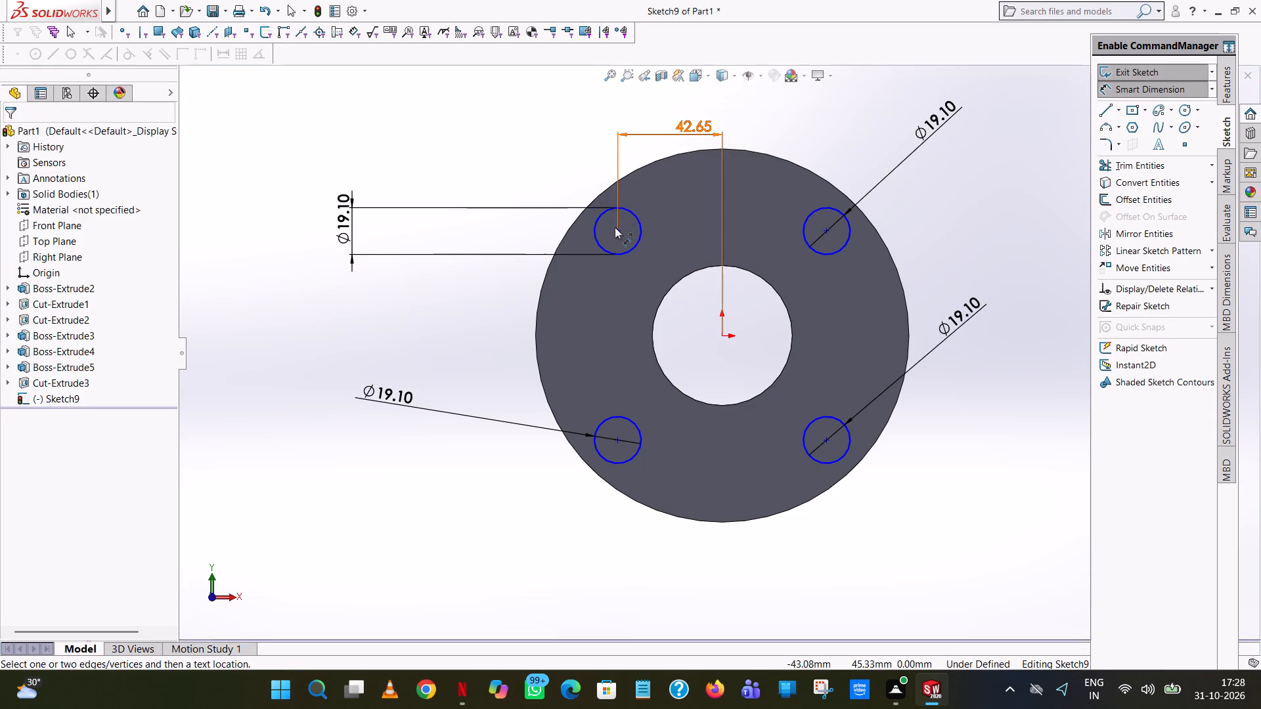
left_click(615, 227)
left_click(724, 335)
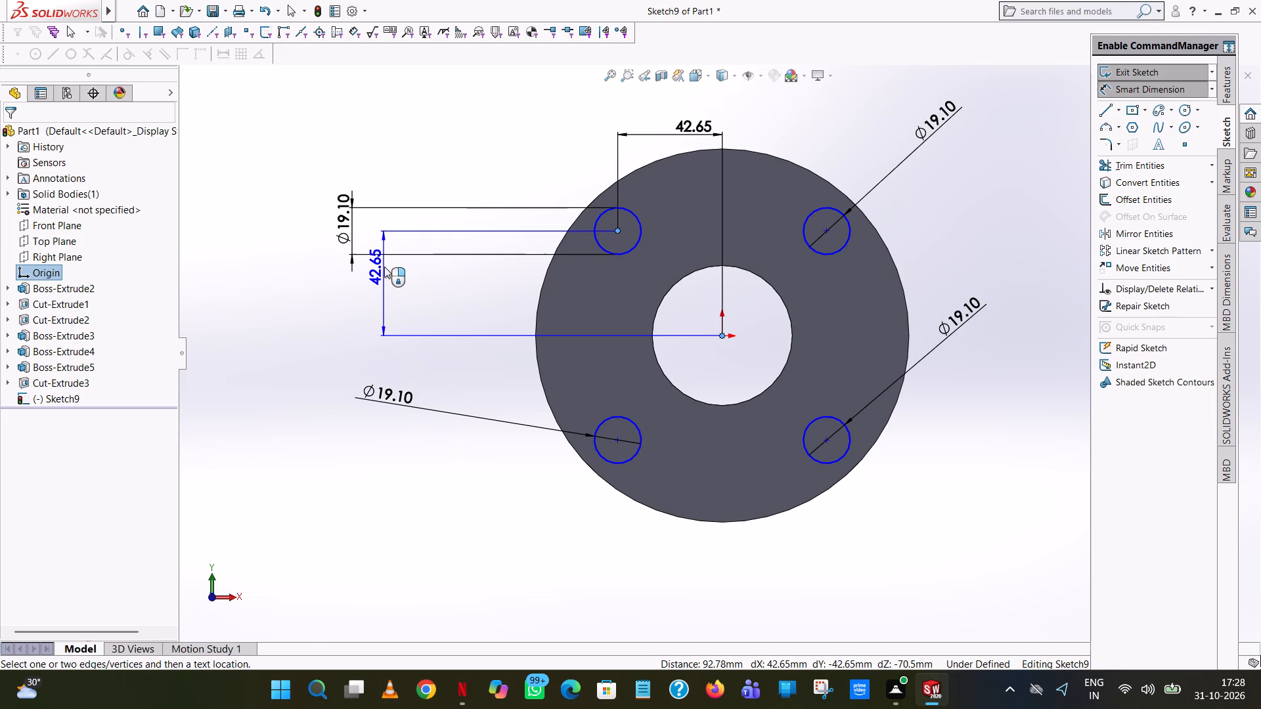
left_click(384, 267)
left_click(330, 251)
left_click(473, 143)
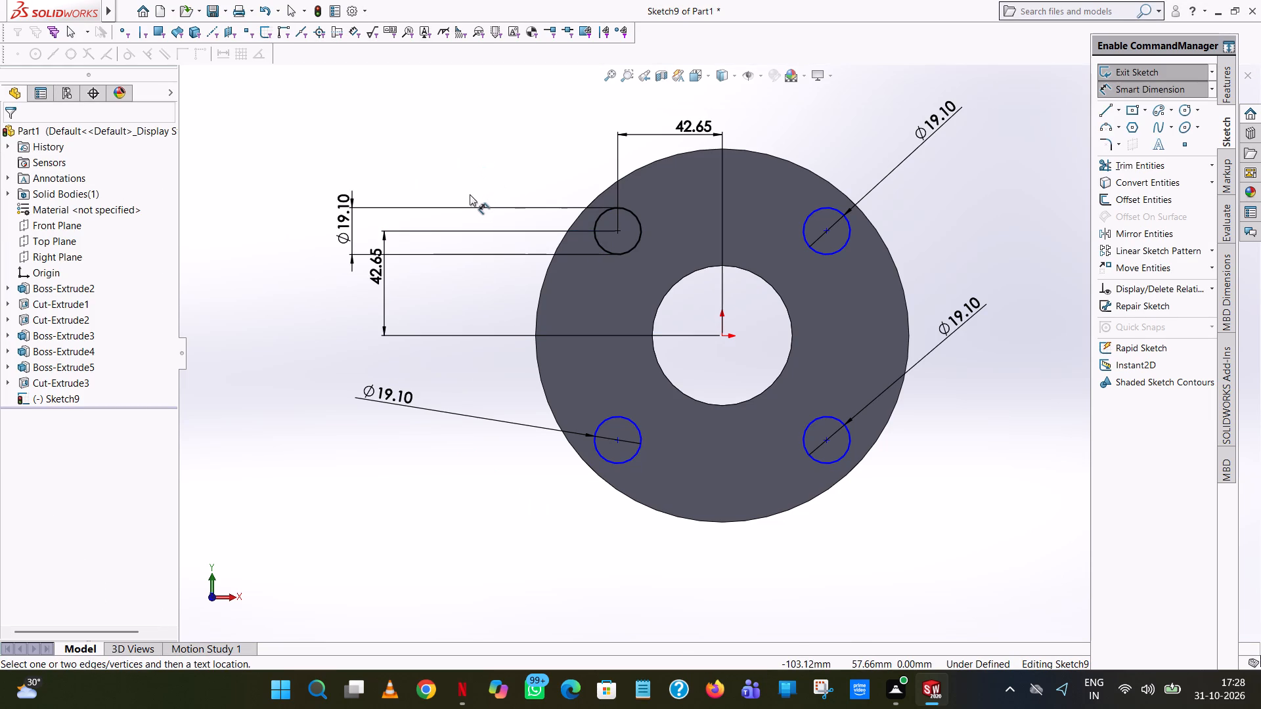
Dimension the vertical and horizontal distances from the origin to the lower-left circle's centre.
left_click(617, 438)
left_click(718, 335)
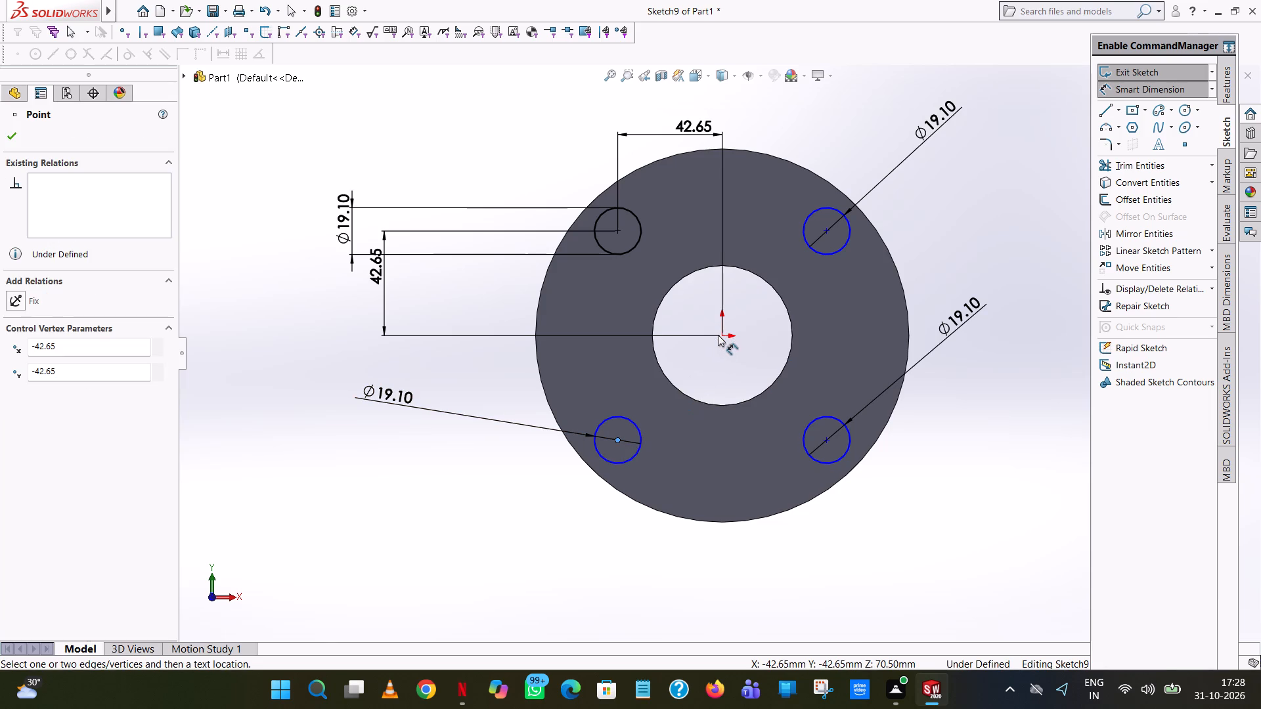
left_click(719, 335)
left_click(492, 356)
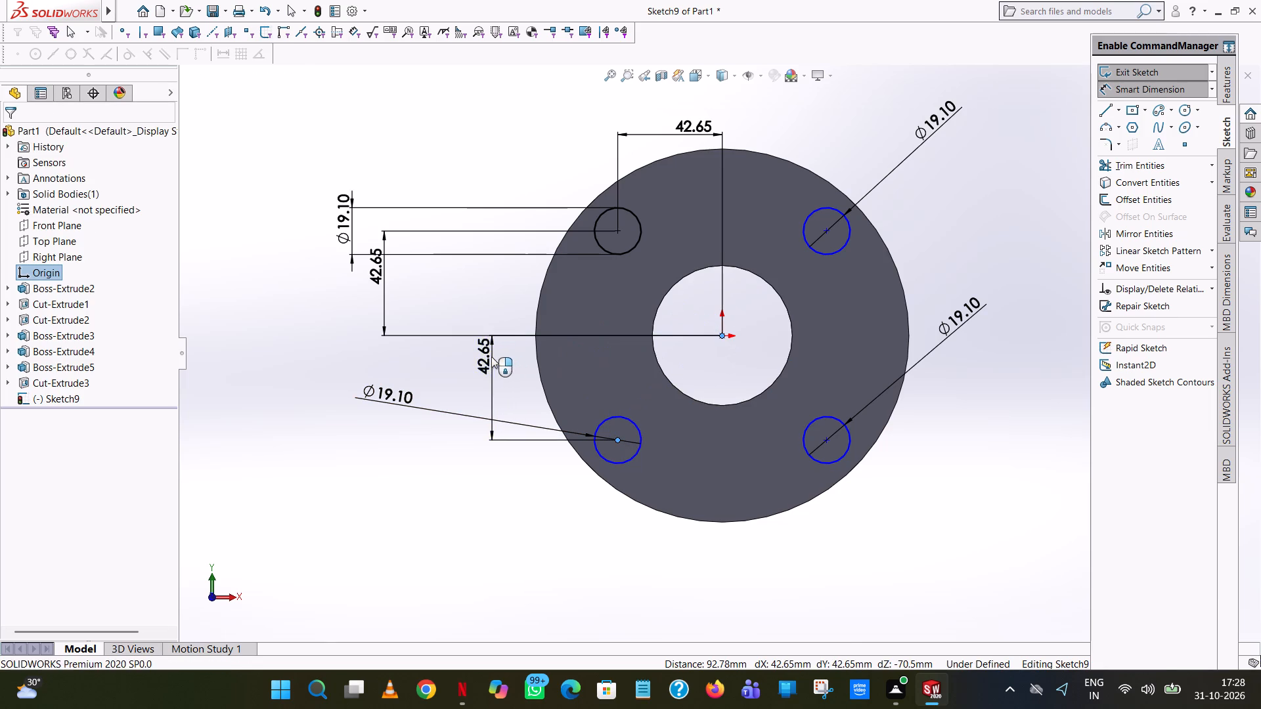
left_click(439, 336)
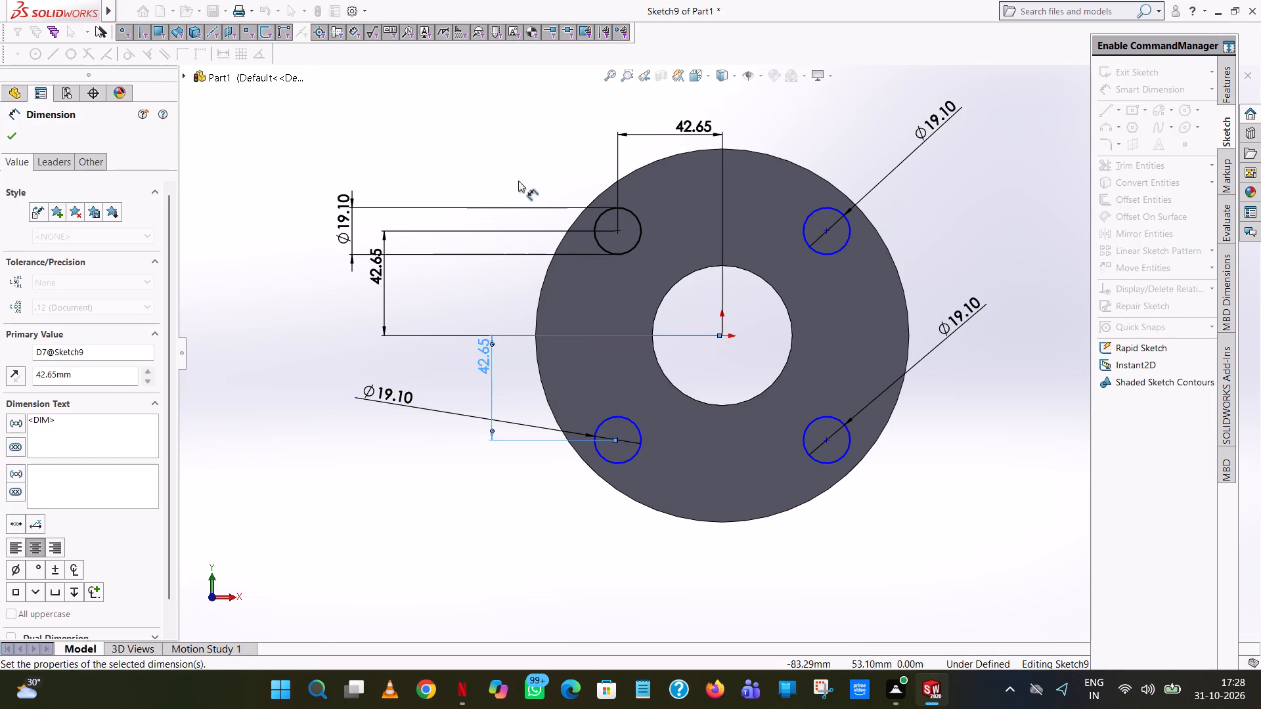
left_click(518, 165)
left_click(617, 440)
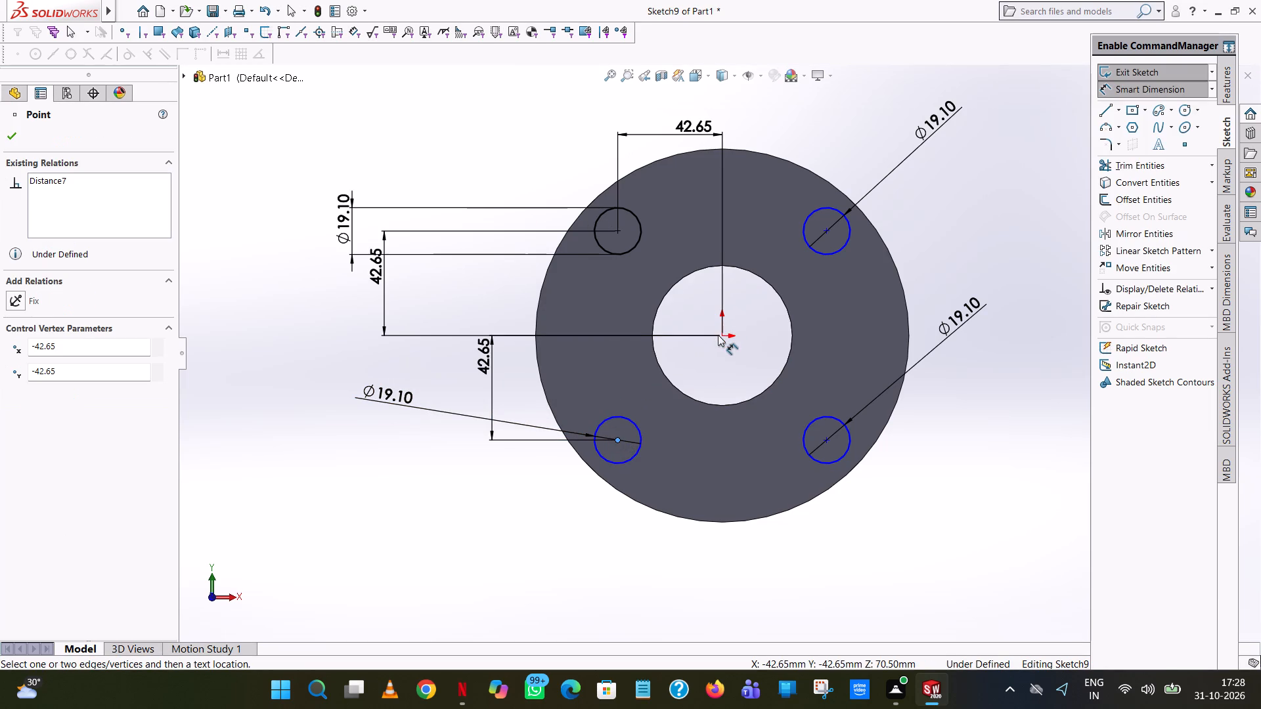
left_click(722, 335)
left_click(694, 547)
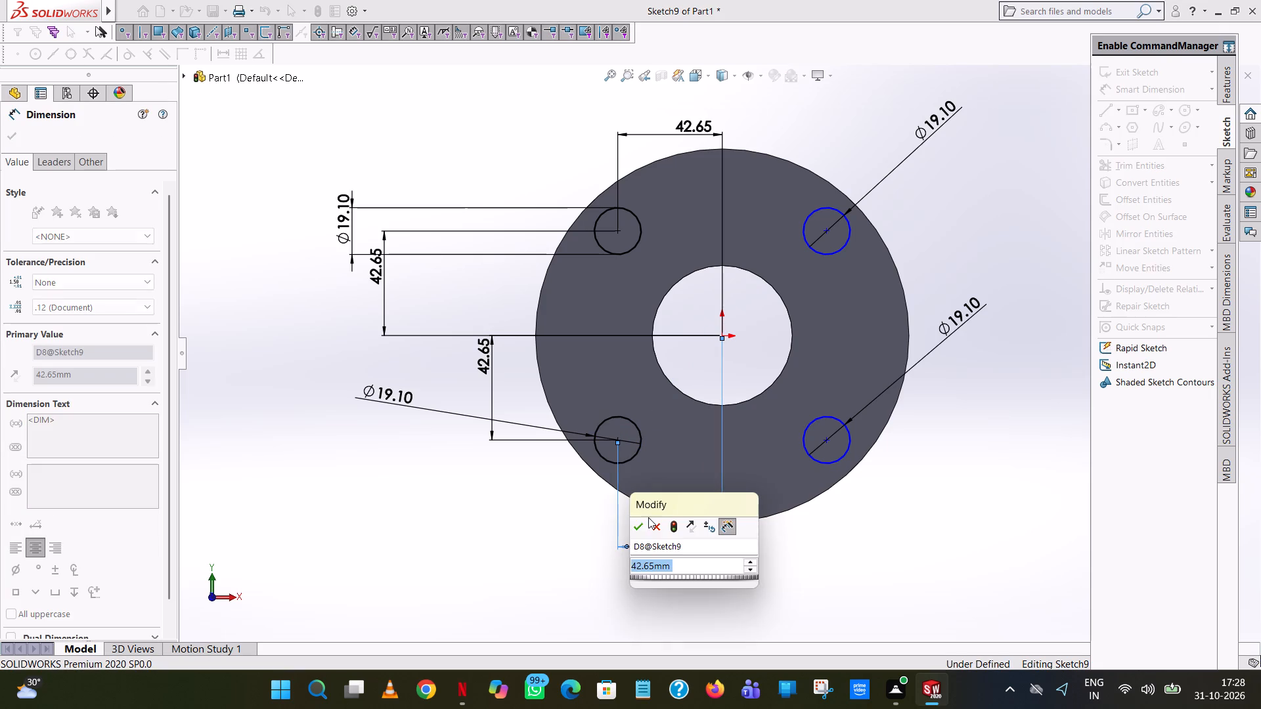
left_click(638, 523)
left_click(1030, 446)
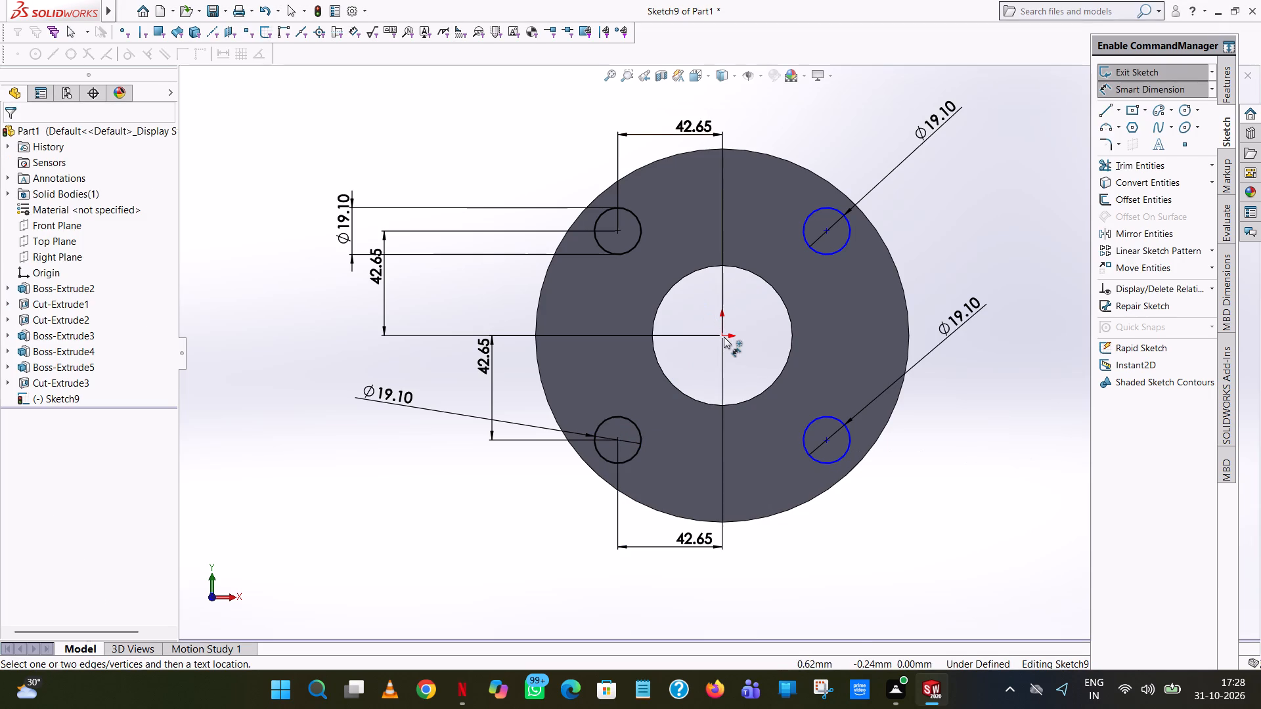
Dimension the vertical and horizontal distances from the origin to the lower-right circle's centre.
left_click(724, 337)
left_click(830, 442)
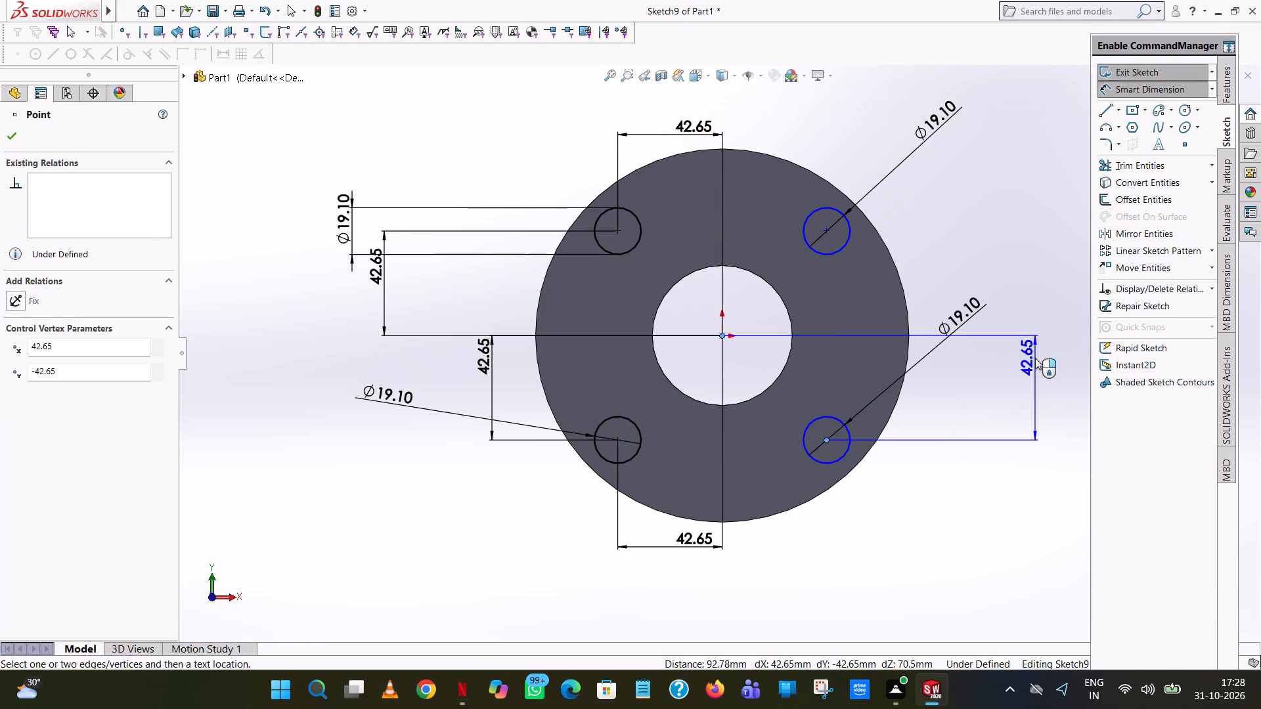
left_click(1035, 358)
left_click(980, 335)
left_click(973, 246)
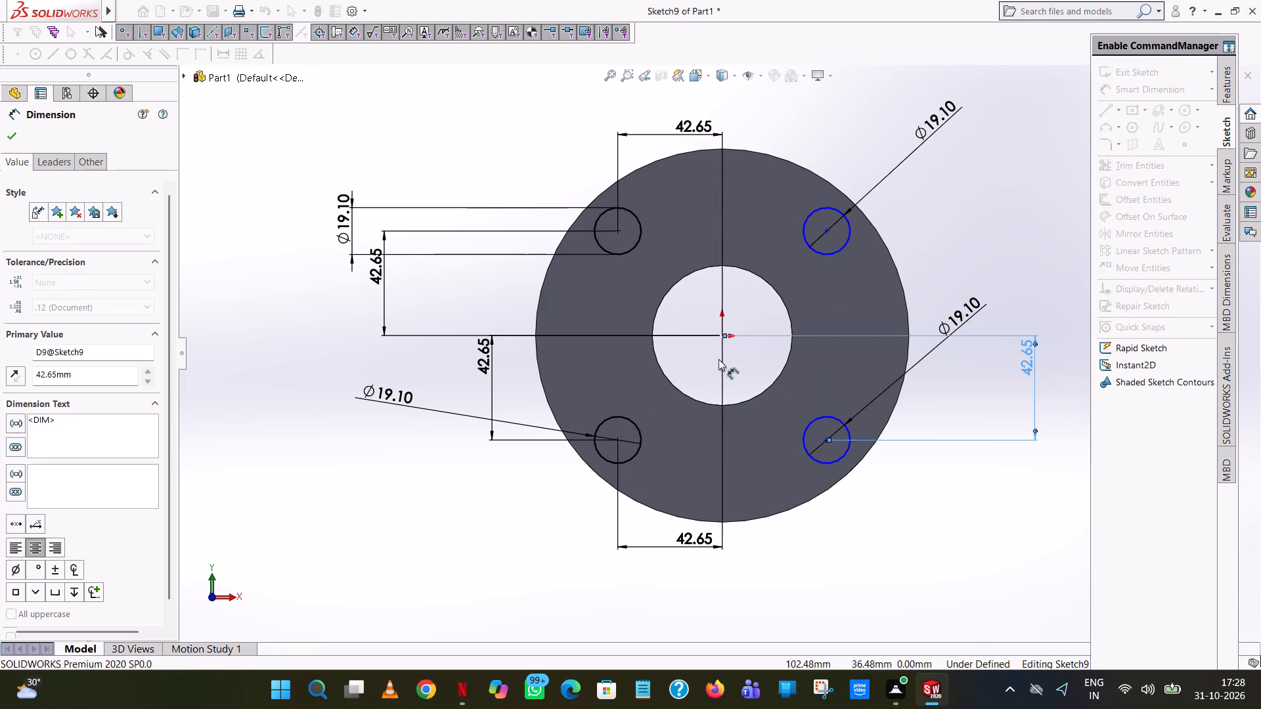
left_click(722, 335)
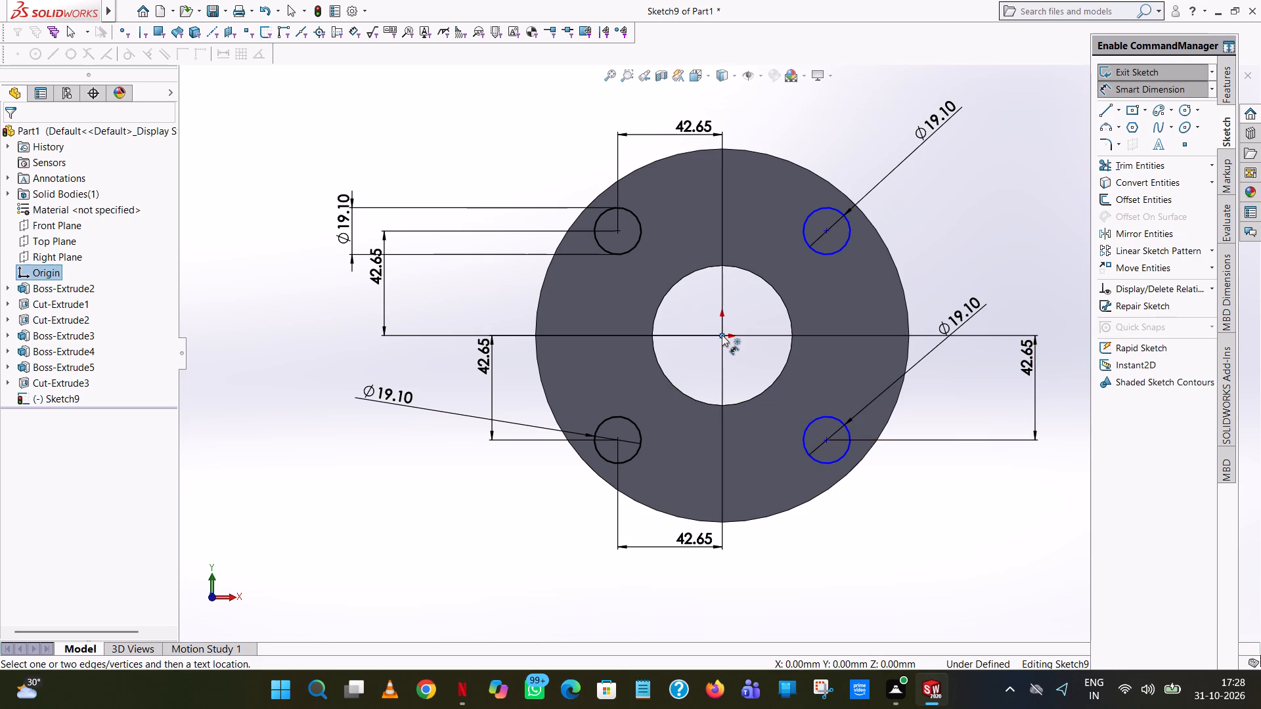
left_click(828, 438)
left_click(814, 584)
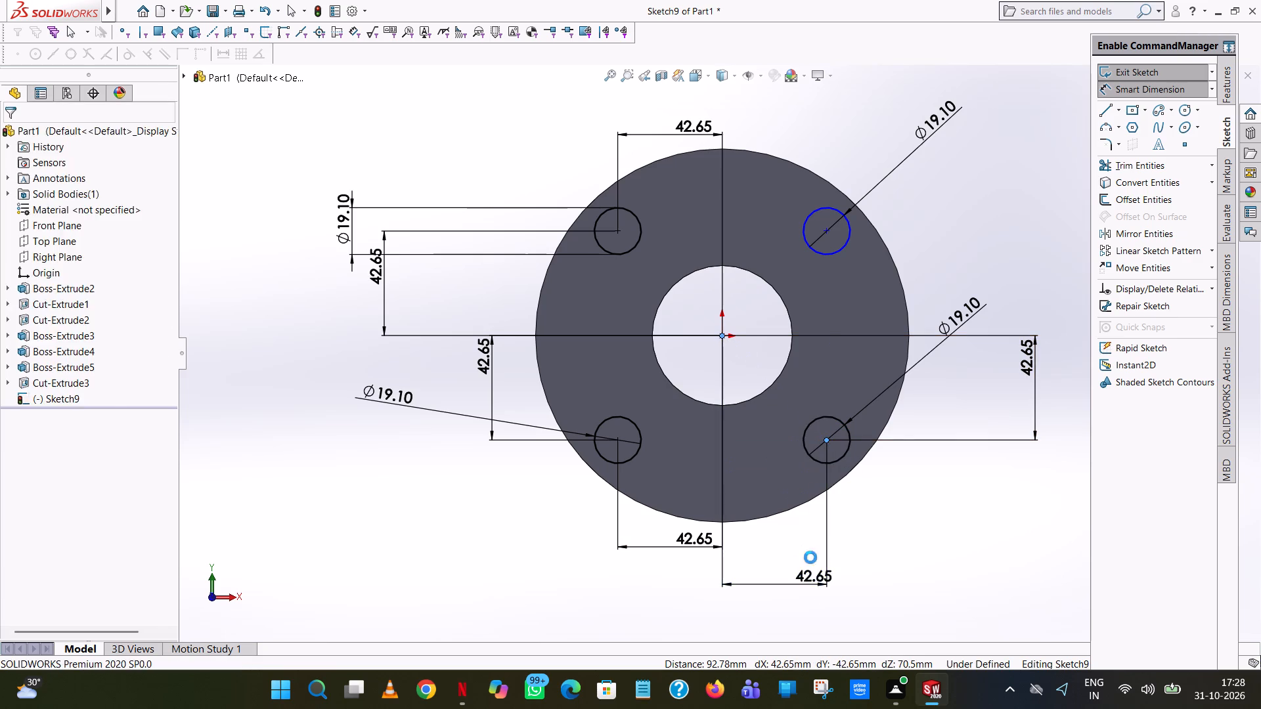
left_click(749, 570)
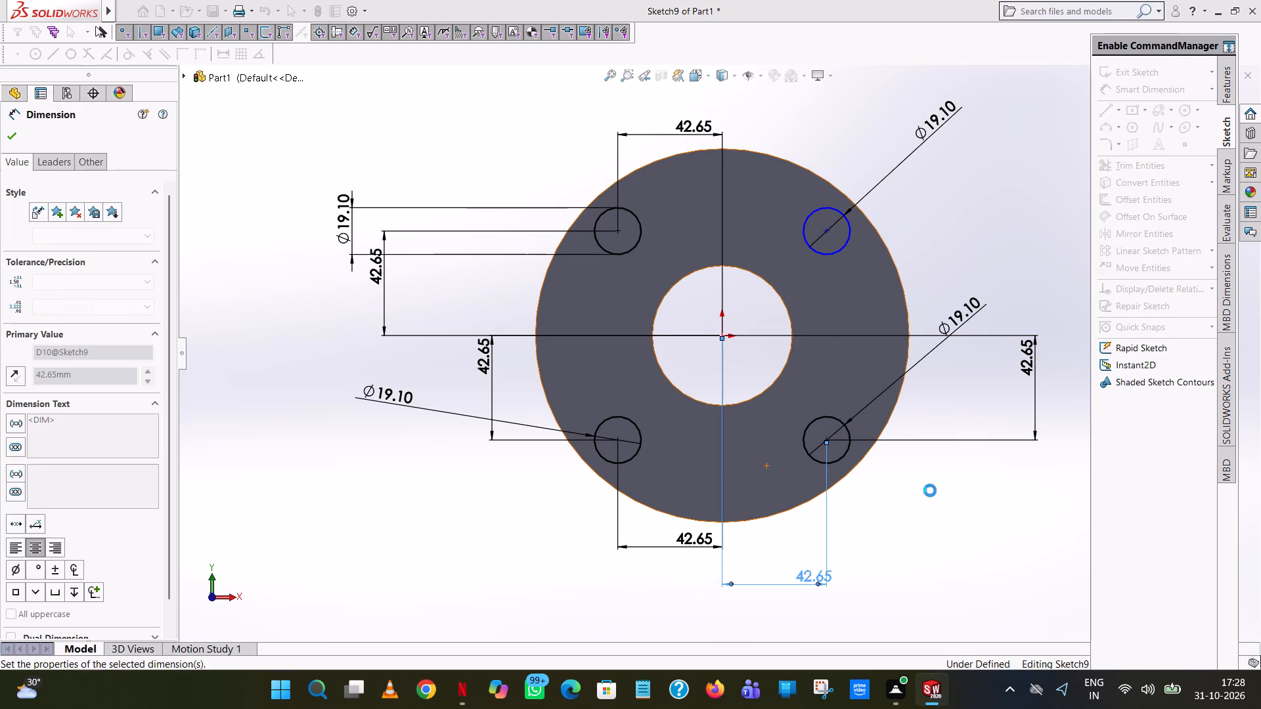
left_click(931, 490)
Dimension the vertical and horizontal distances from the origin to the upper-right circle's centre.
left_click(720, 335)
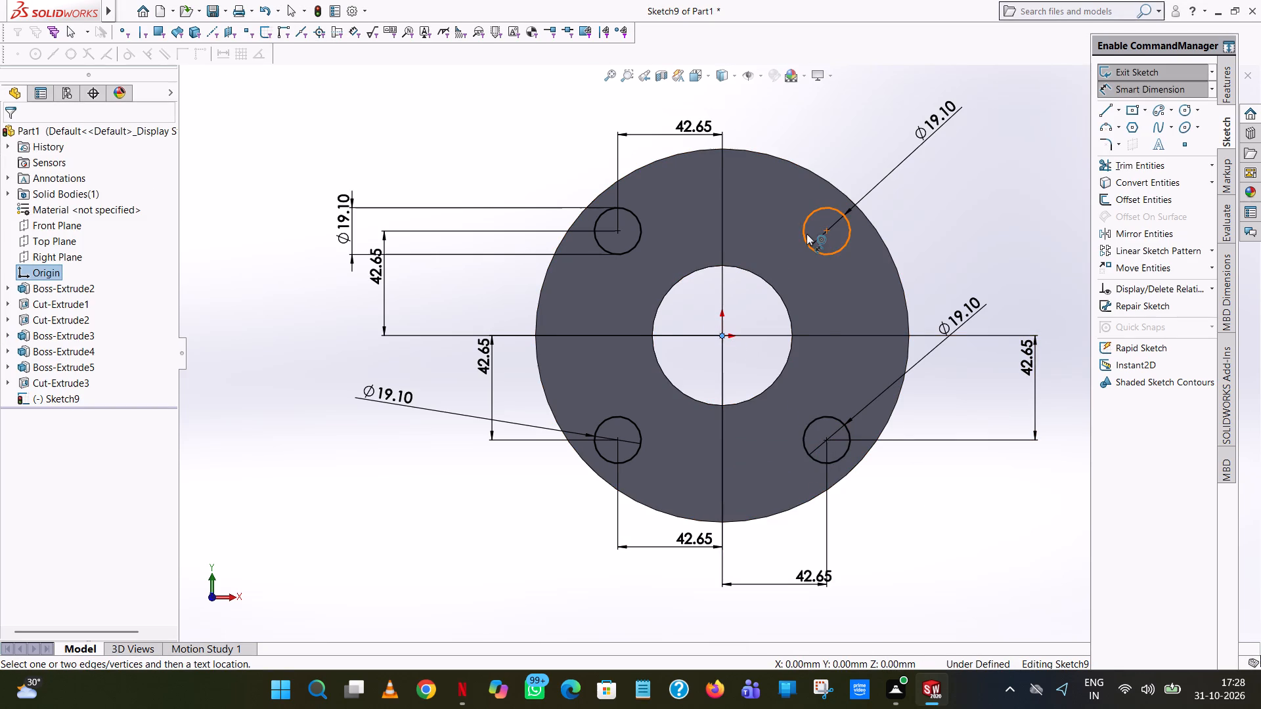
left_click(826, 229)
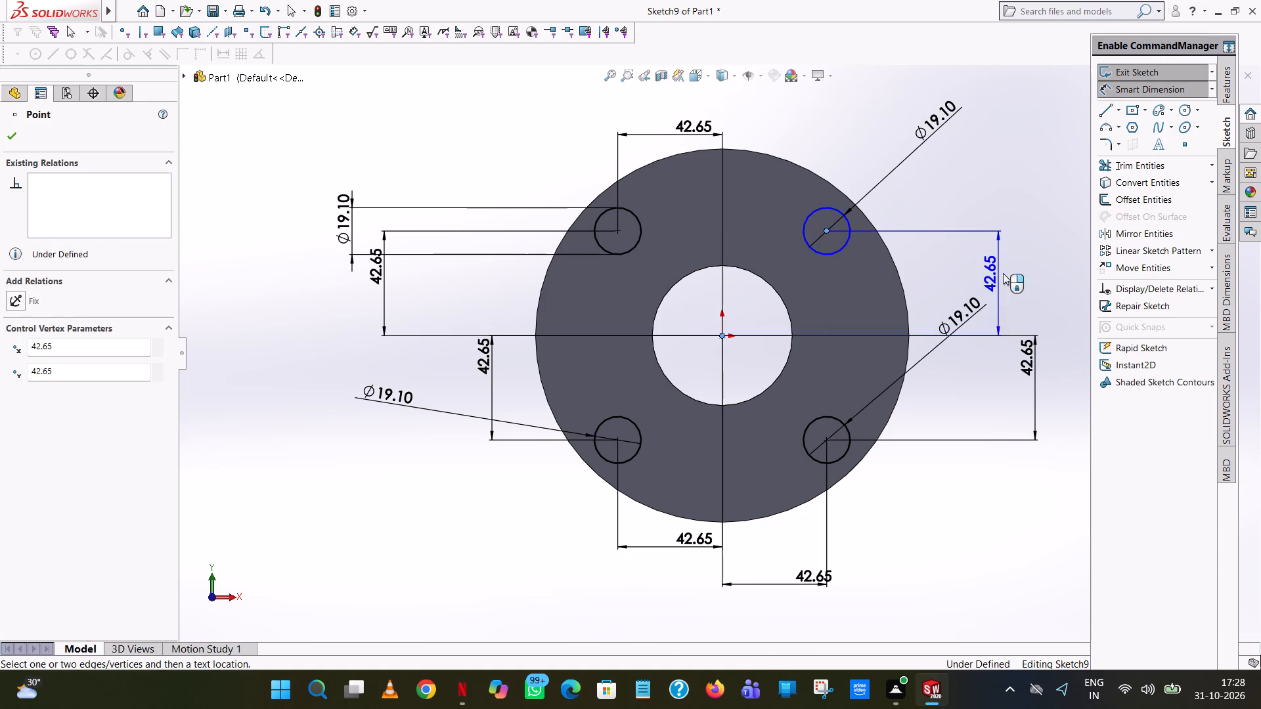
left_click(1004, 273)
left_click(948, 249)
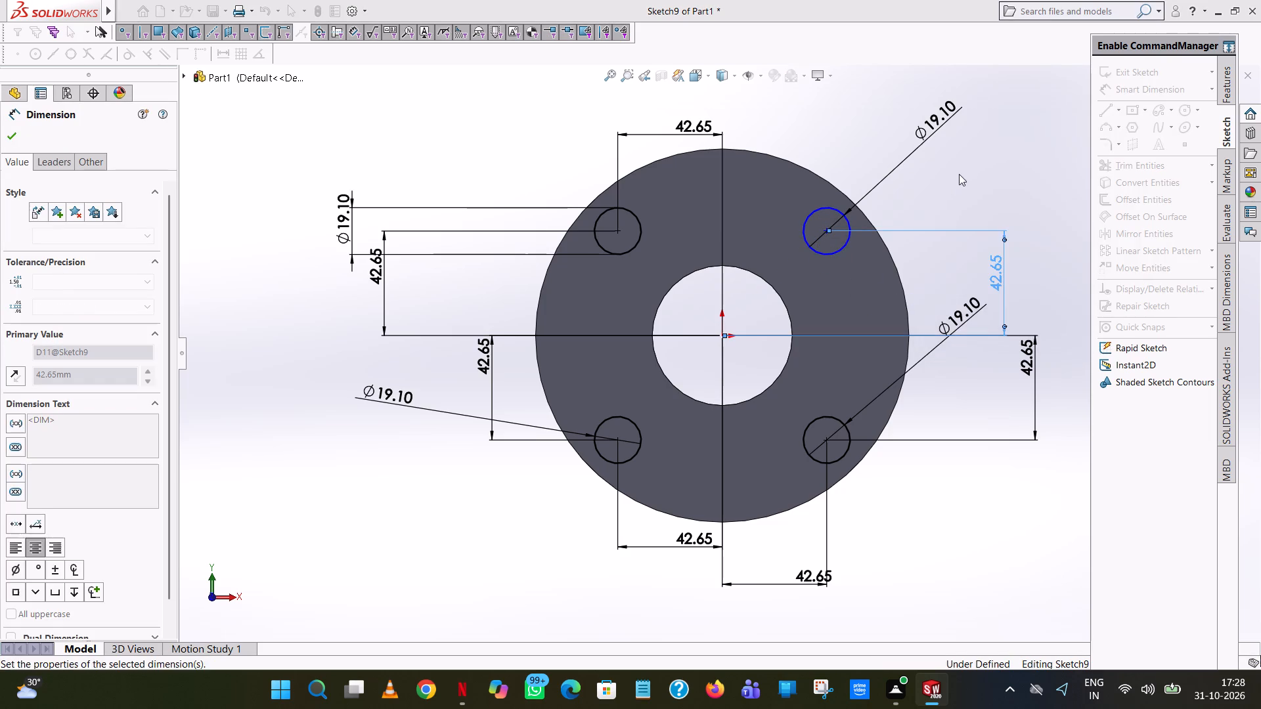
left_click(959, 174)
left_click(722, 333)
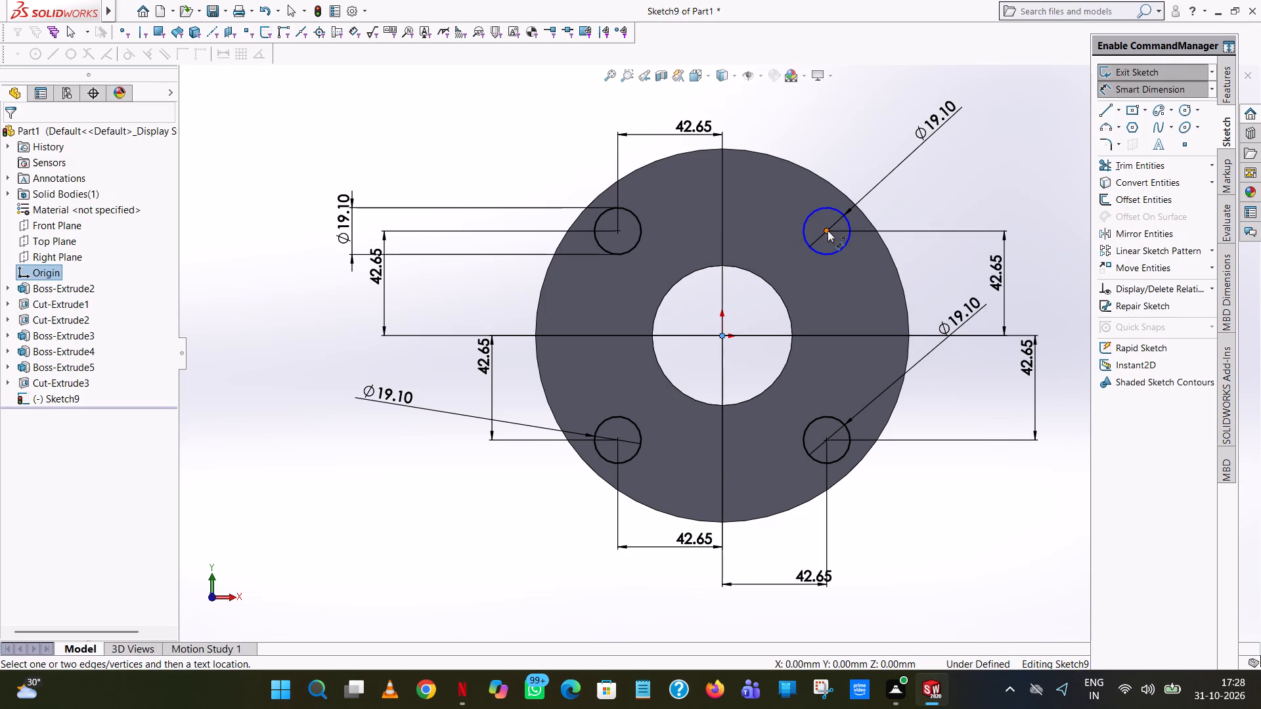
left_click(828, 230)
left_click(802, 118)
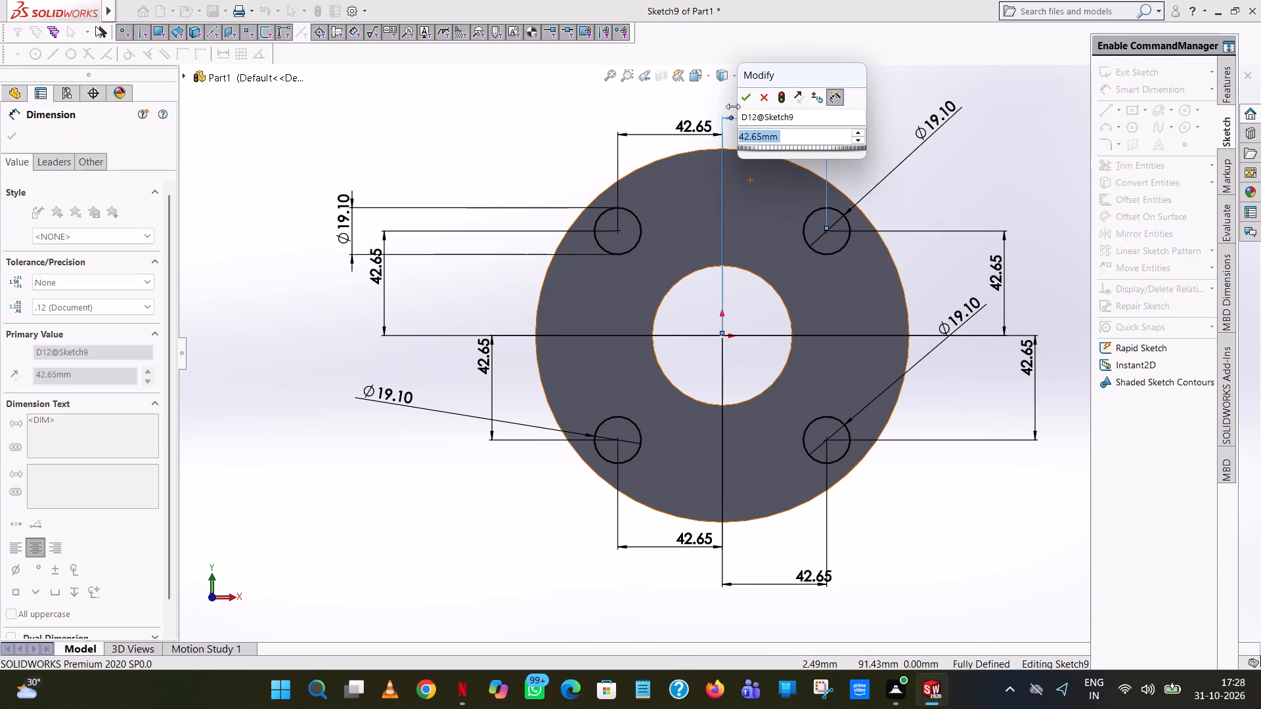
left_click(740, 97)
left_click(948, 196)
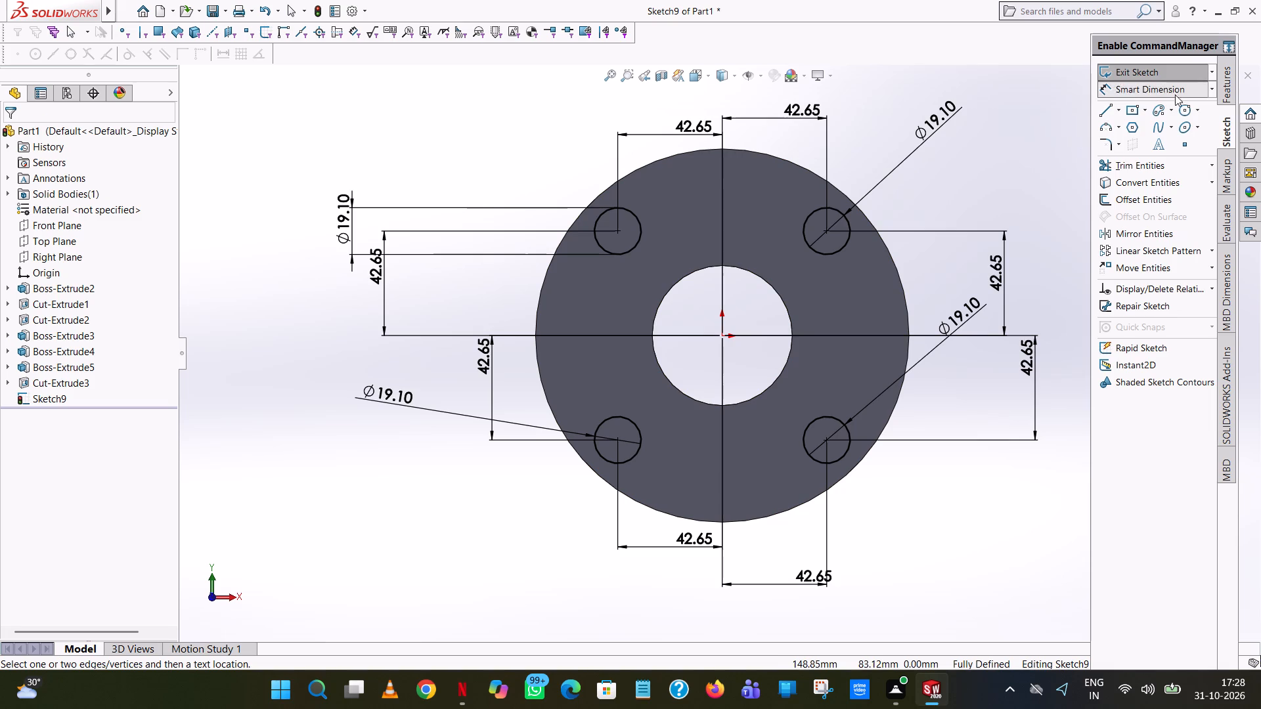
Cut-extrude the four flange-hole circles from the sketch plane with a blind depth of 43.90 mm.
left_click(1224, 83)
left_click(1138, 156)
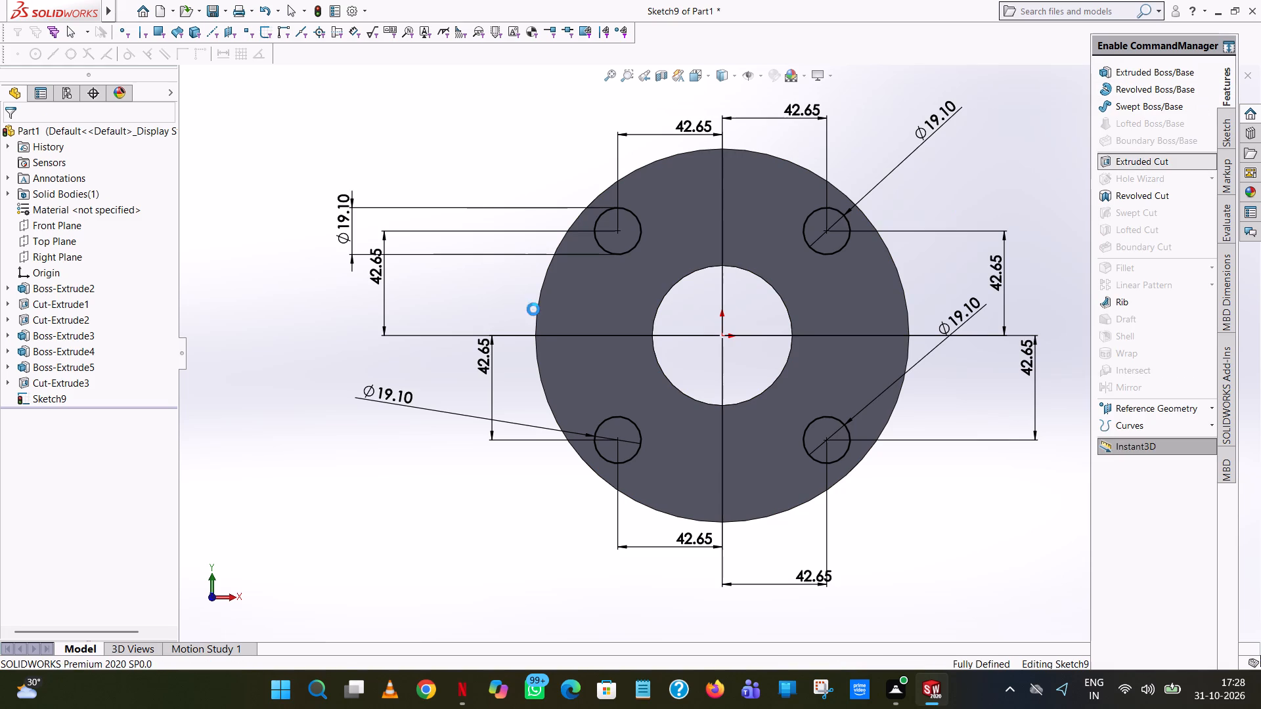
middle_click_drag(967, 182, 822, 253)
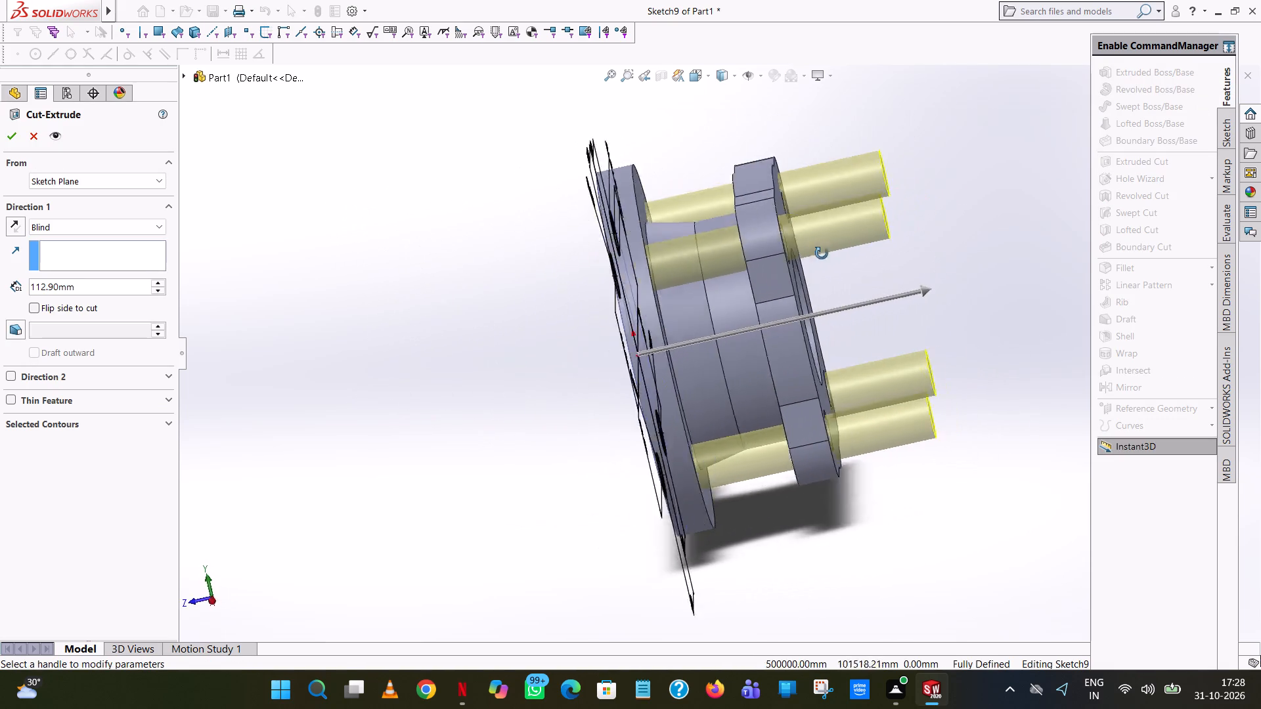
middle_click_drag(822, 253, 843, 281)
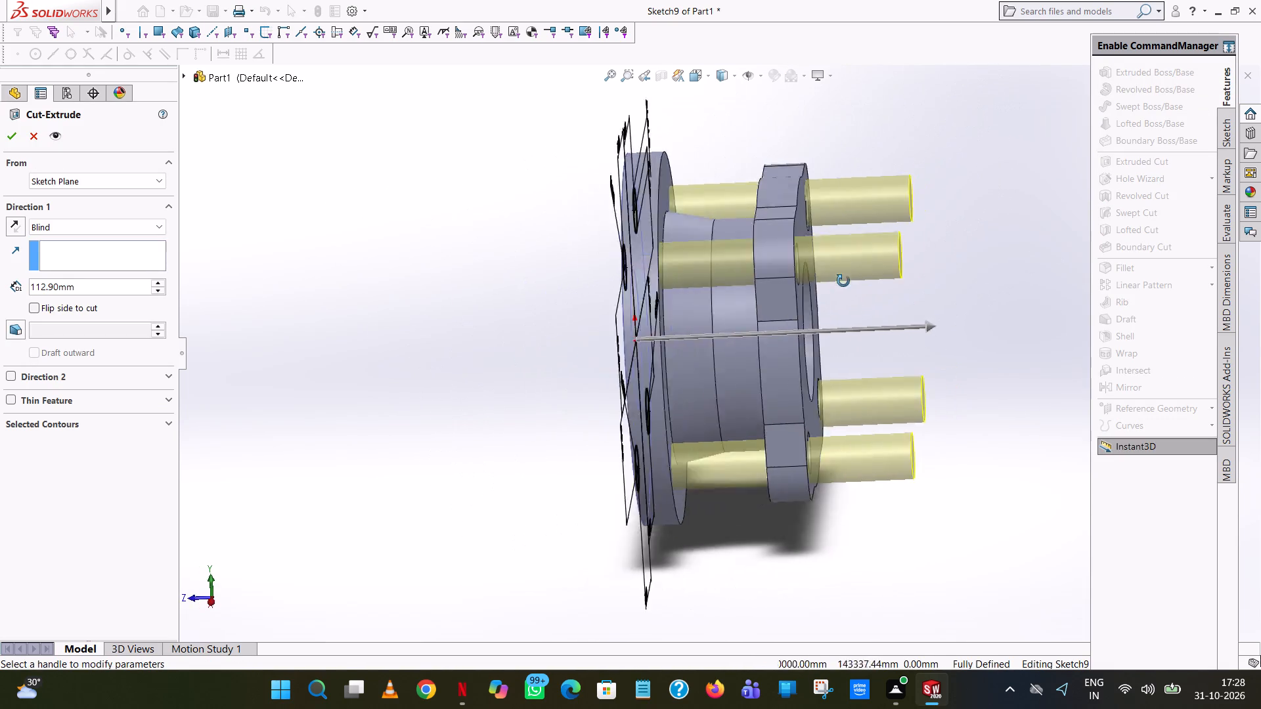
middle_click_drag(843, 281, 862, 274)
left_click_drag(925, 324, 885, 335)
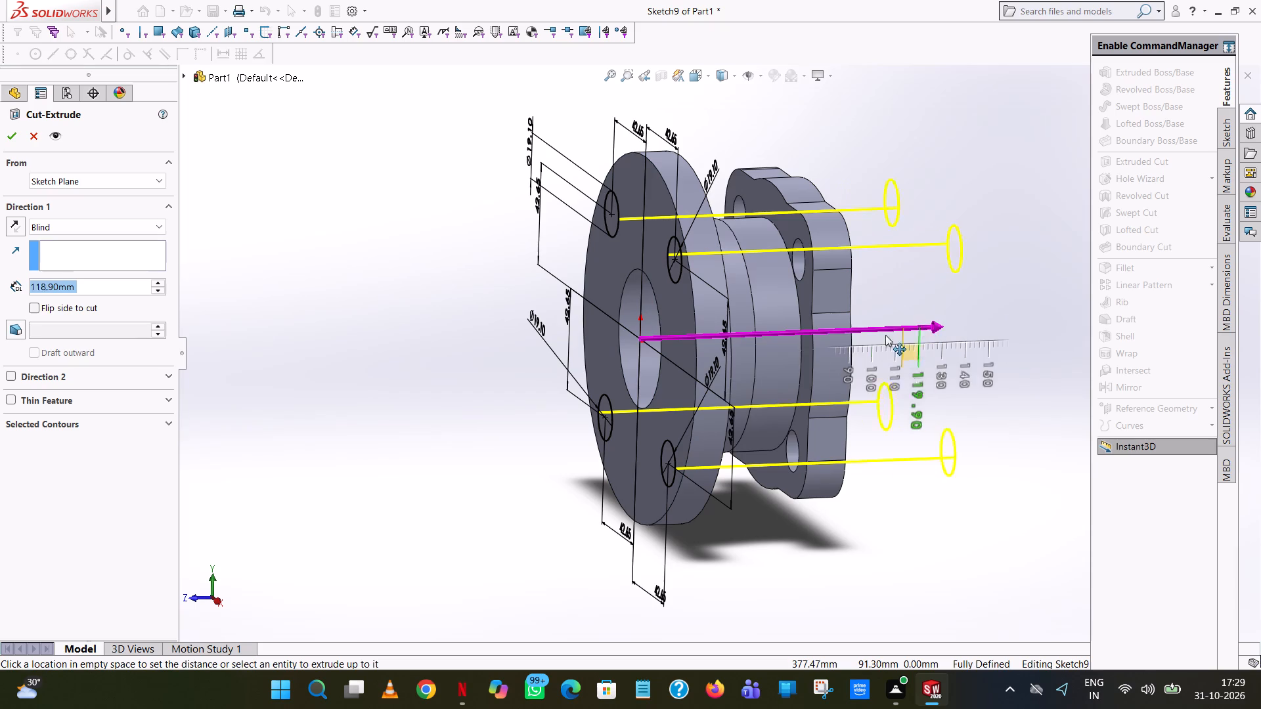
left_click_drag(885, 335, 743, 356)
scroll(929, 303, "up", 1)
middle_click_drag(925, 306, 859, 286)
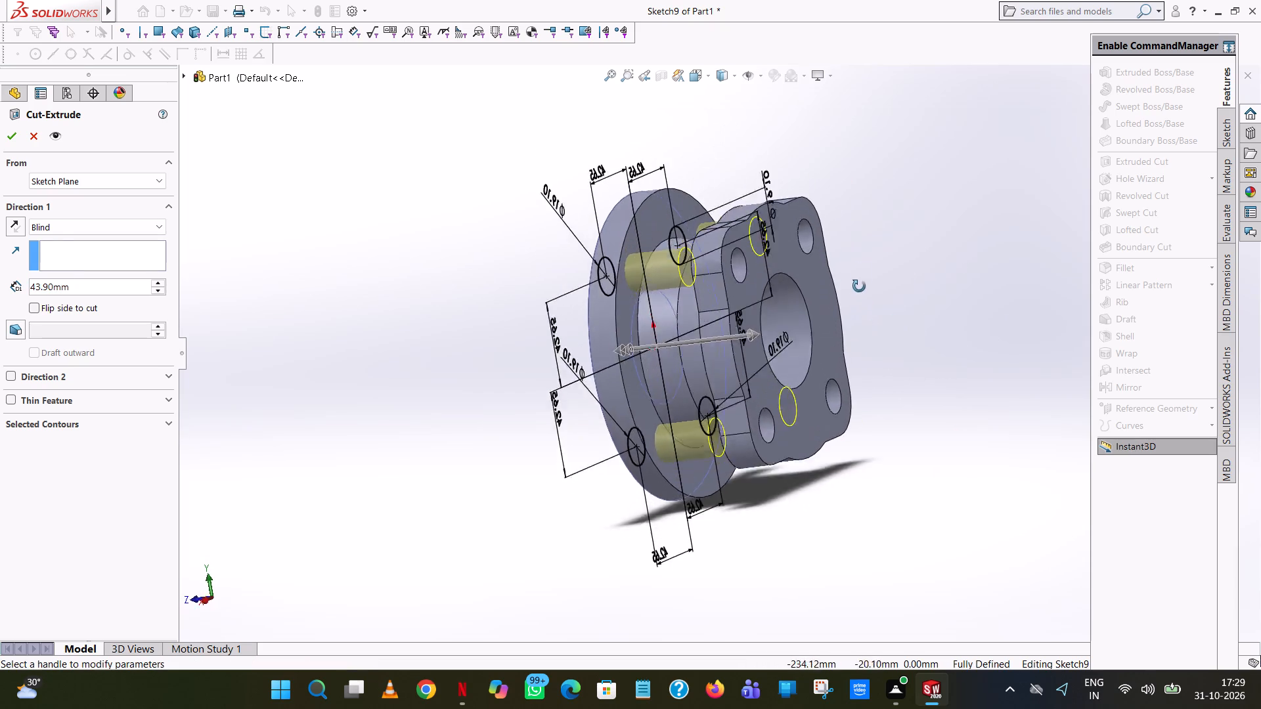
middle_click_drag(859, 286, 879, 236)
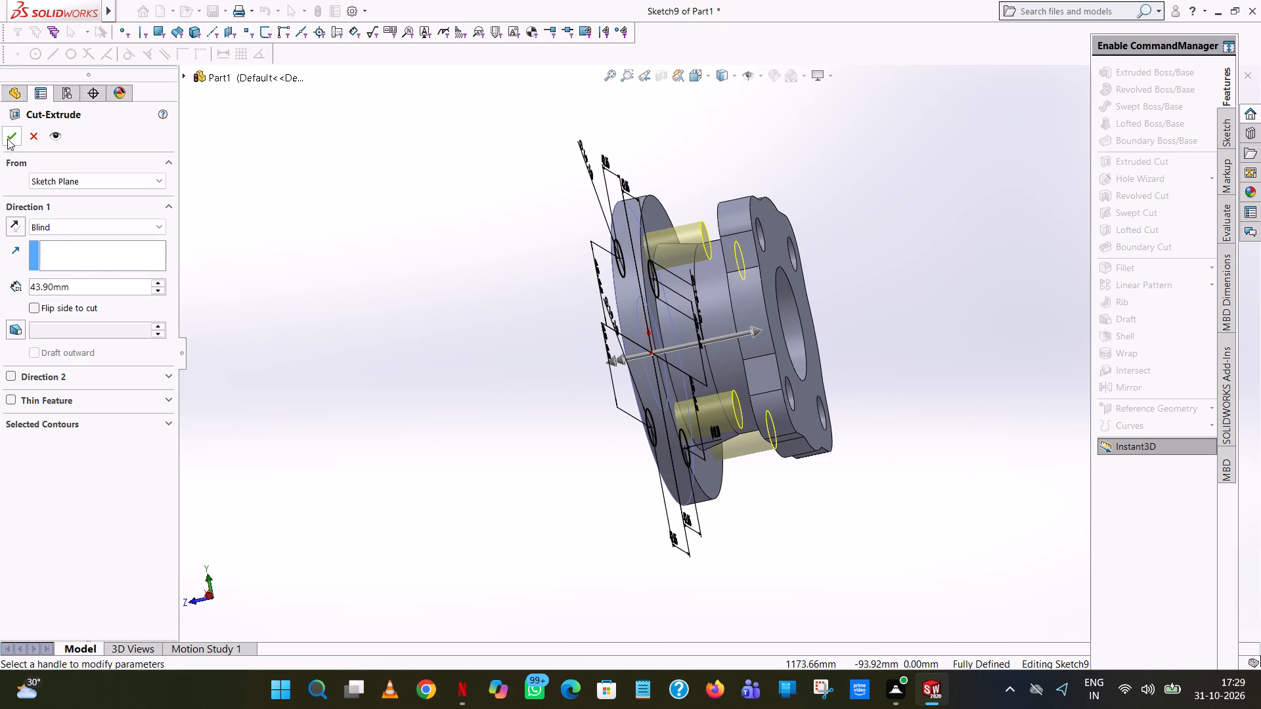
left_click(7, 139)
Examine the four cut flange holes from the front and back, including the area beside the drafted boss.
middle_click_drag(927, 260, 924, 263)
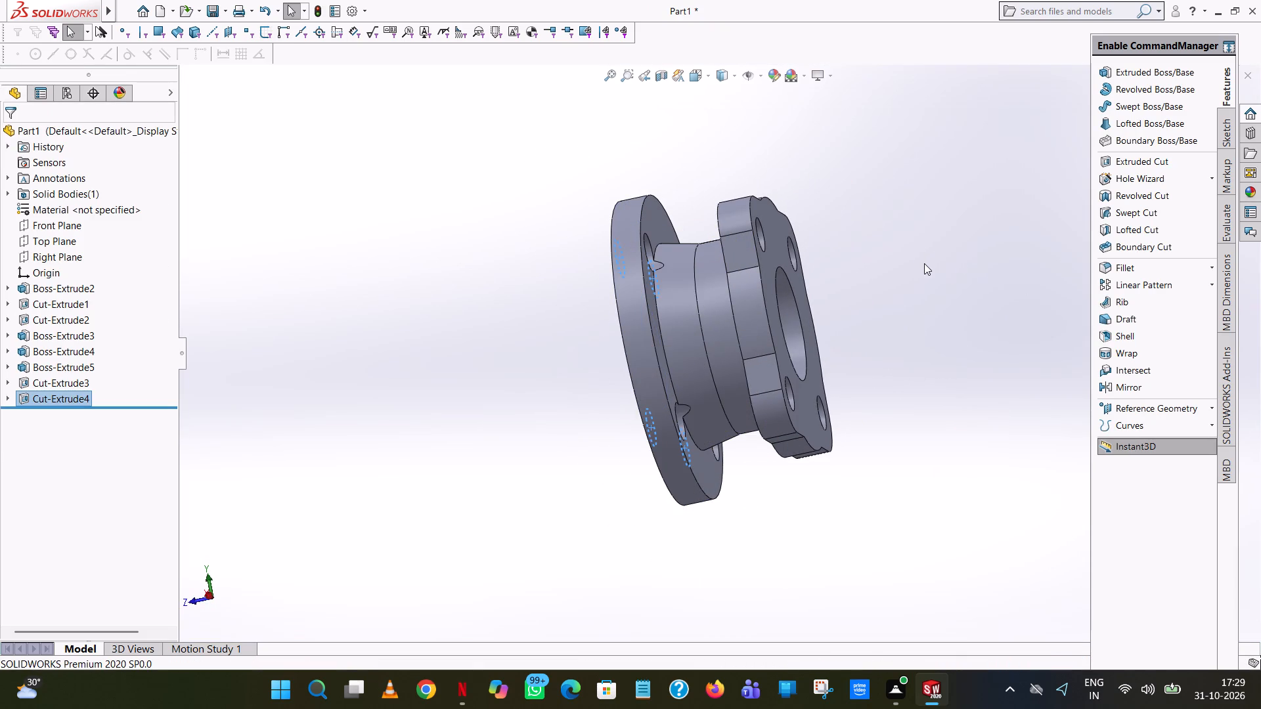
middle_click_drag(924, 263, 885, 448)
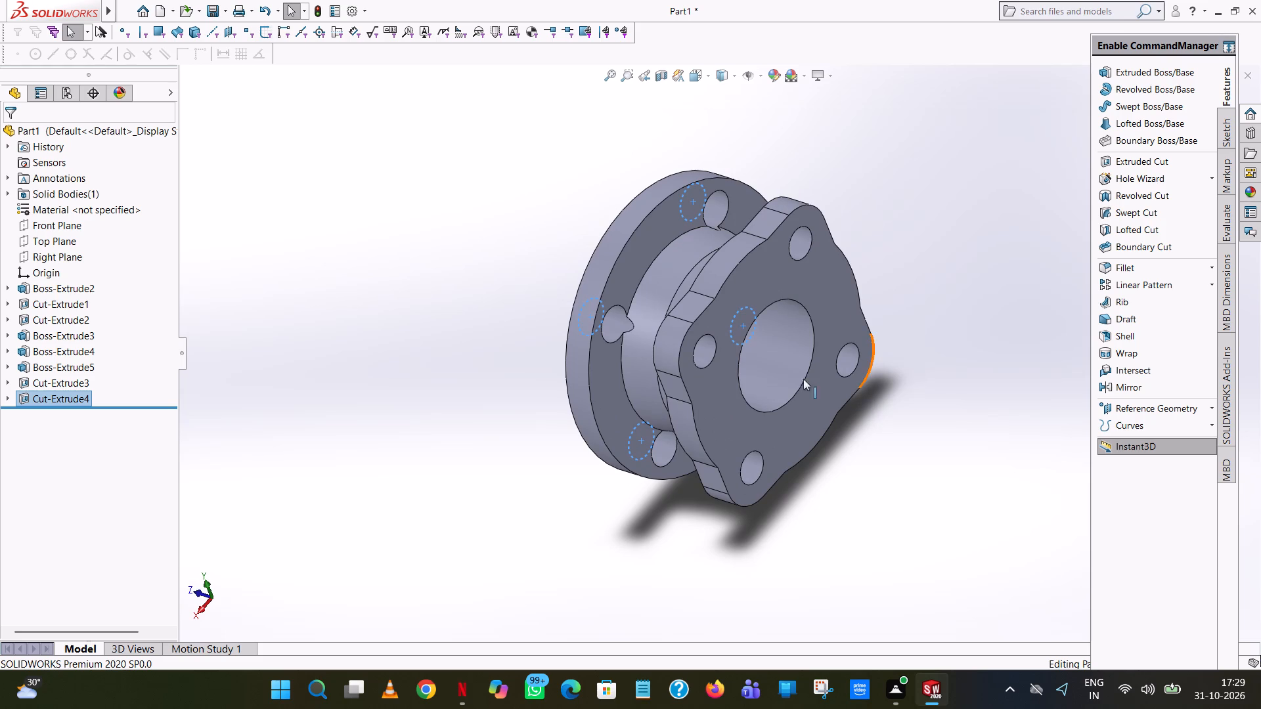
middle_click_drag(638, 358, 780, 177)
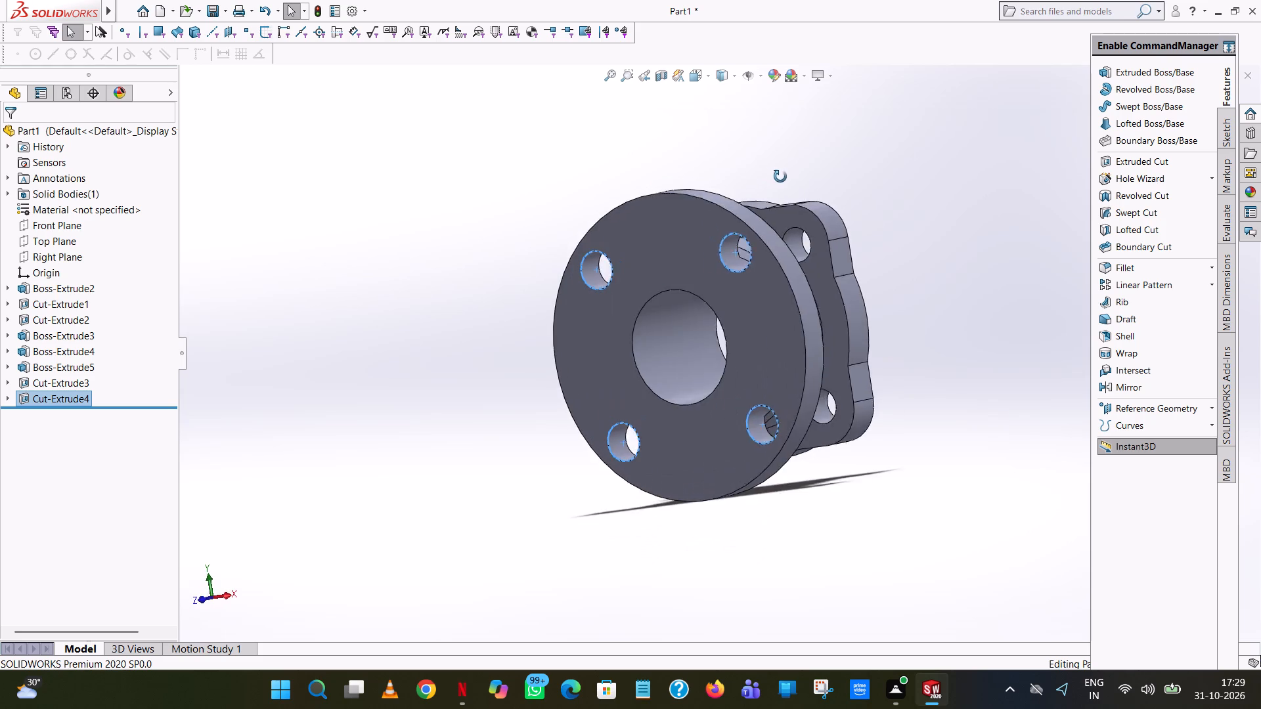
middle_click_drag(780, 177, 1020, 293)
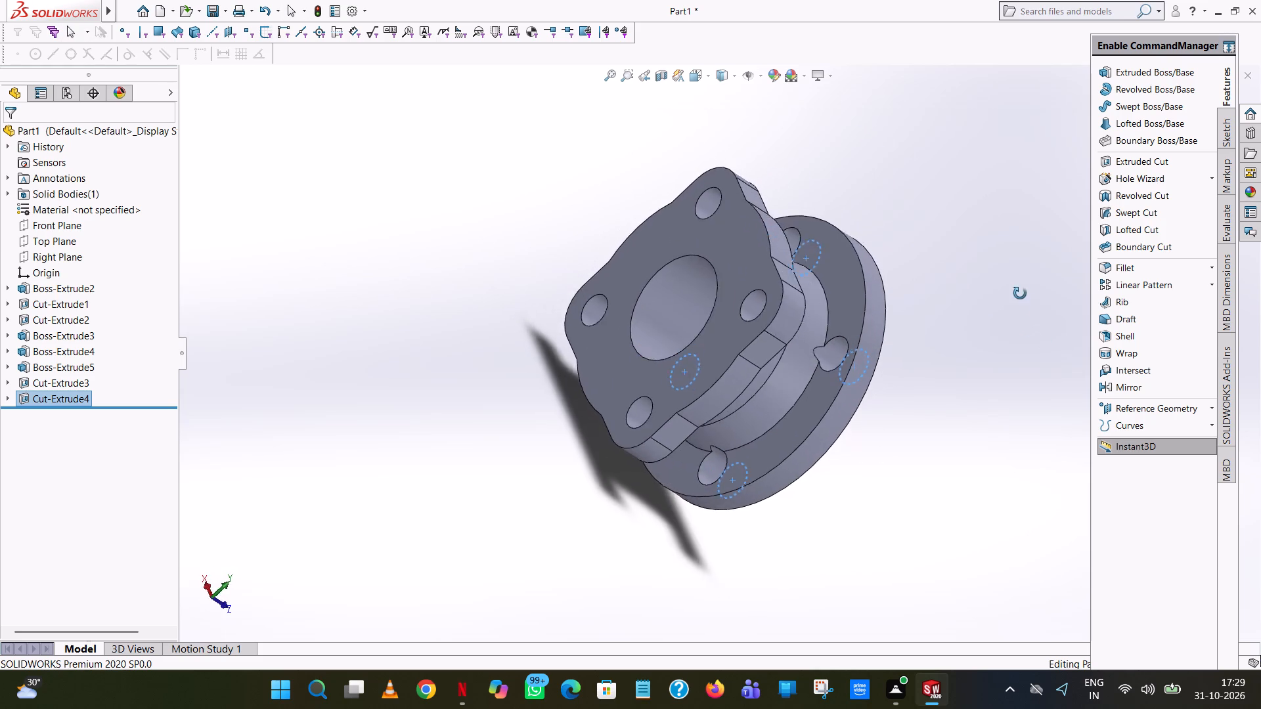
middle_click_drag(1020, 293, 931, 269)
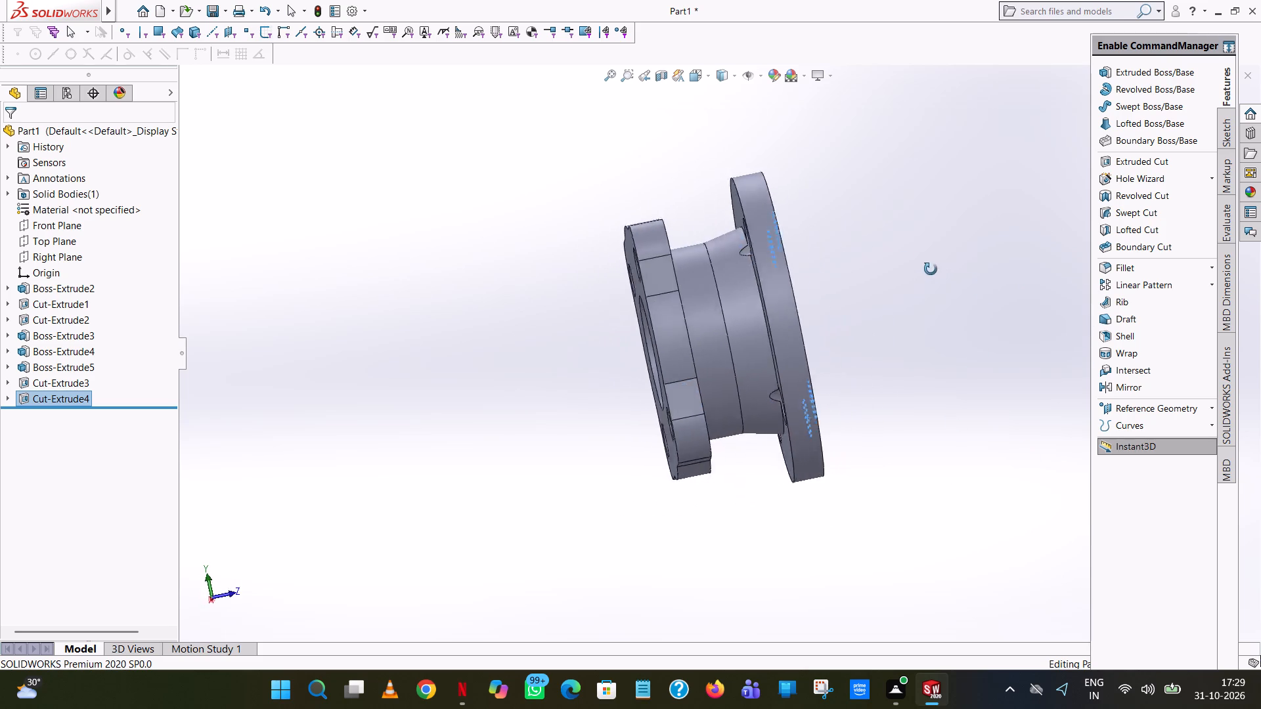
middle_click_drag(931, 269, 908, 338)
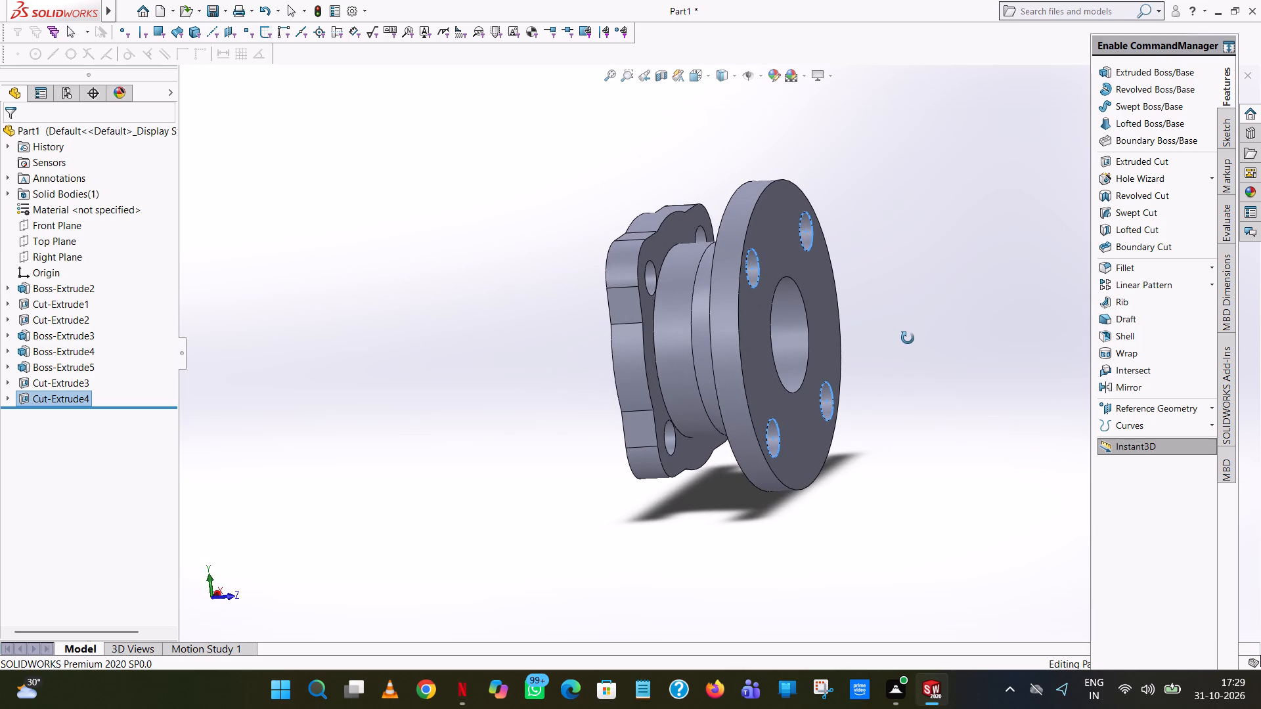
middle_click_drag(908, 338, 909, 338)
scroll(910, 339, "up", 1)
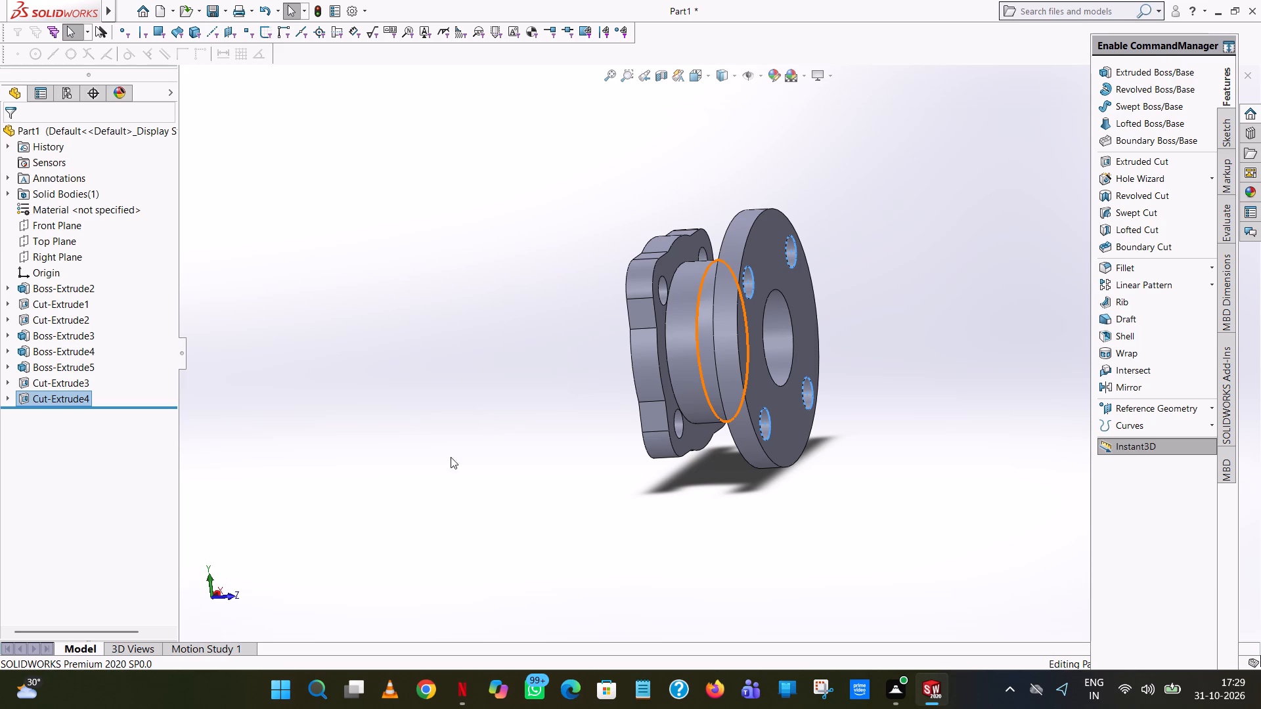
middle_click_drag(923, 343, 852, 364)
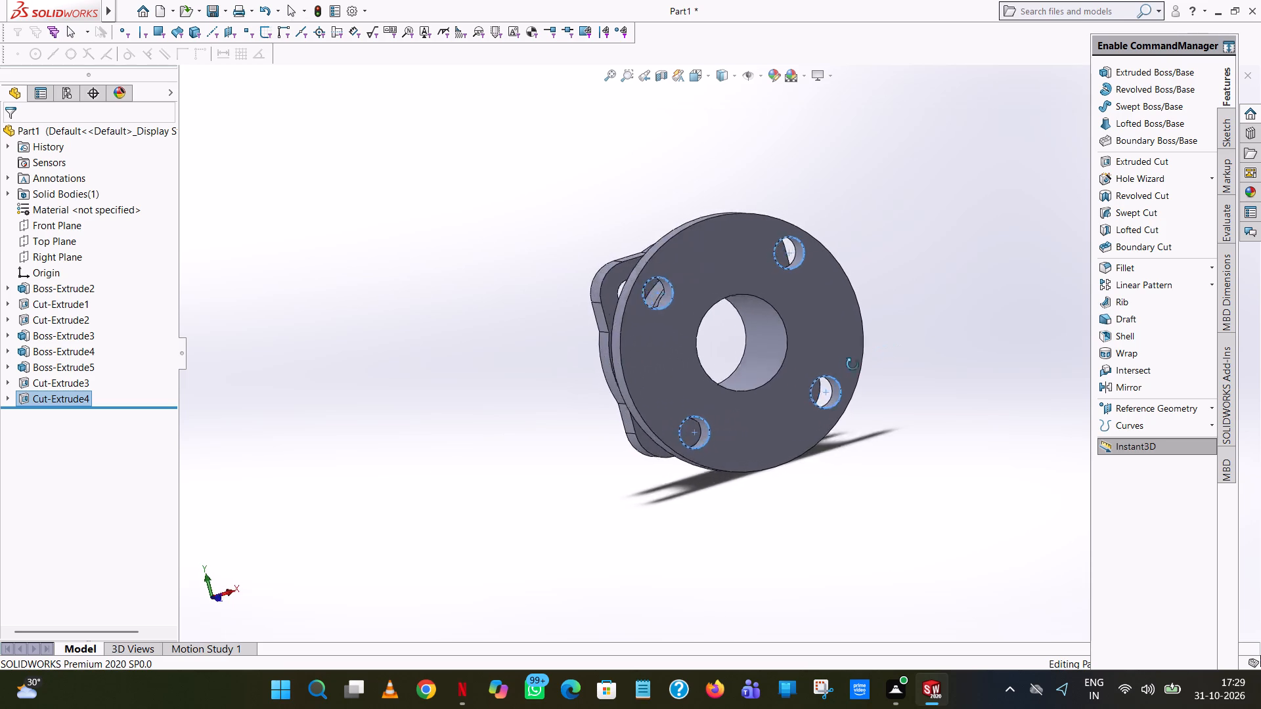
middle_click_drag(852, 364, 1006, 379)
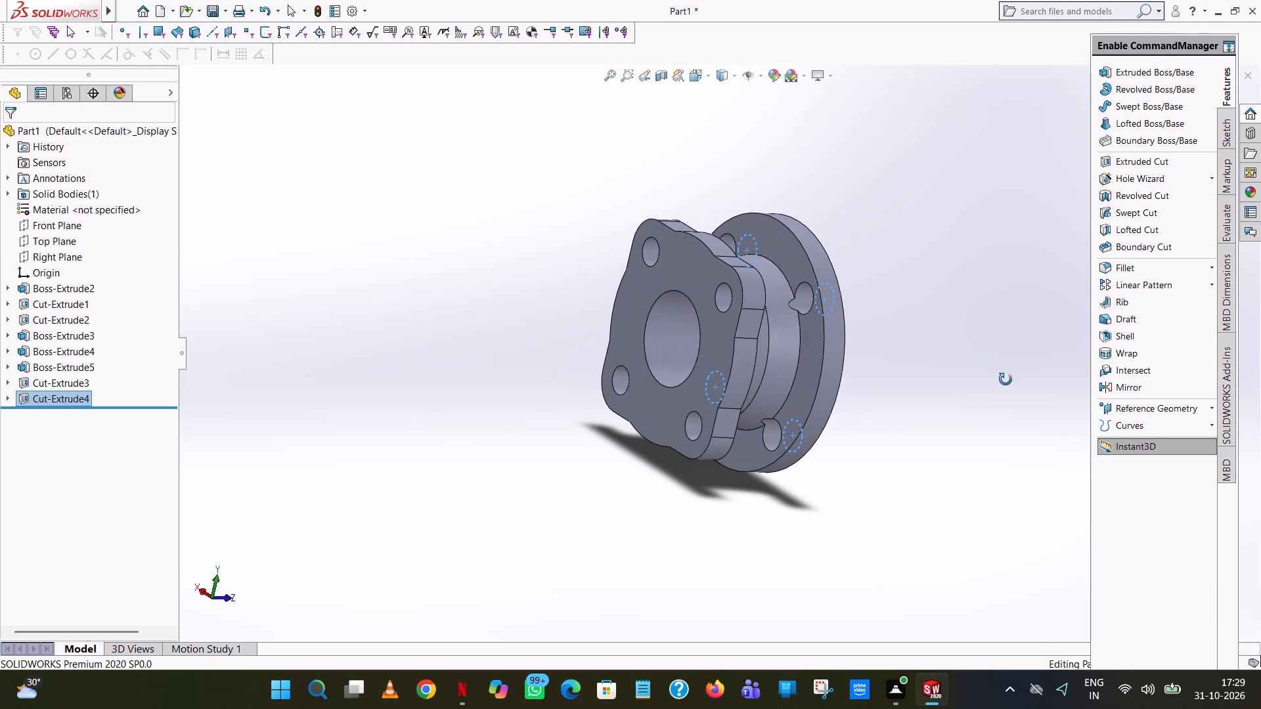
middle_click_drag(1006, 379, 1006, 380)
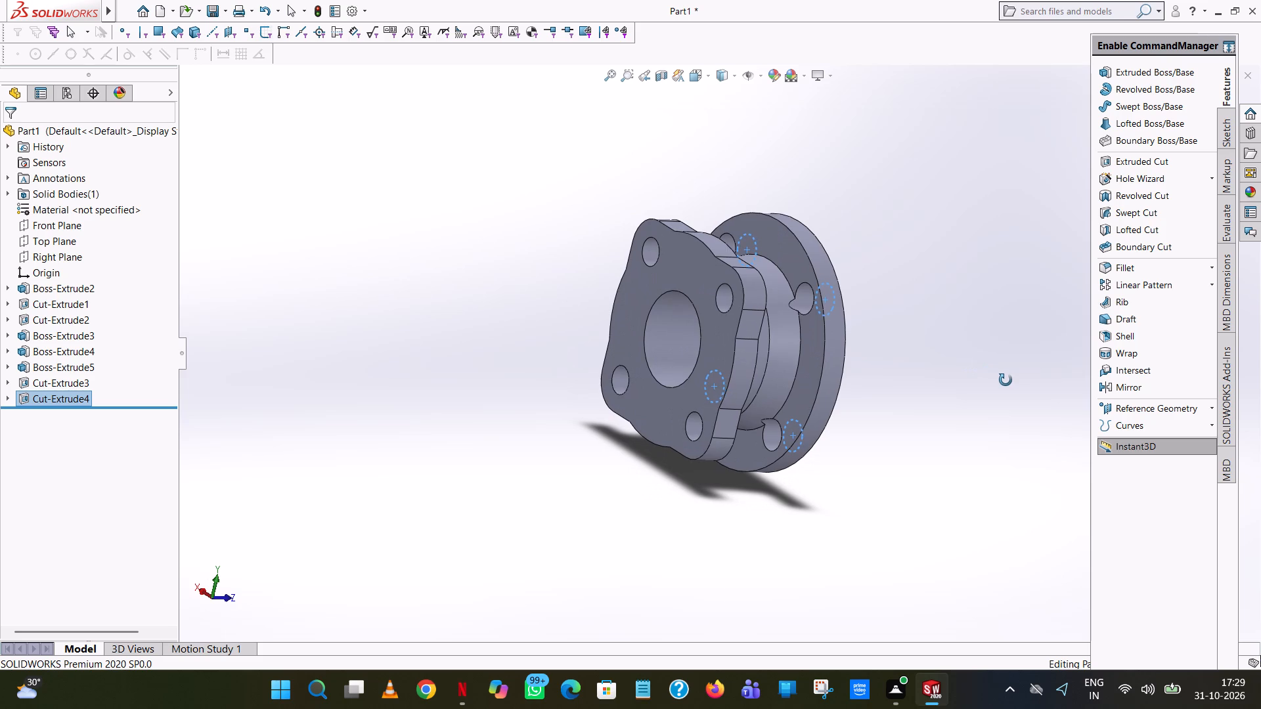
middle_click_drag(1006, 380, 1004, 380)
scroll(996, 379, "up", 1)
middle_click_drag(918, 364, 800, 339)
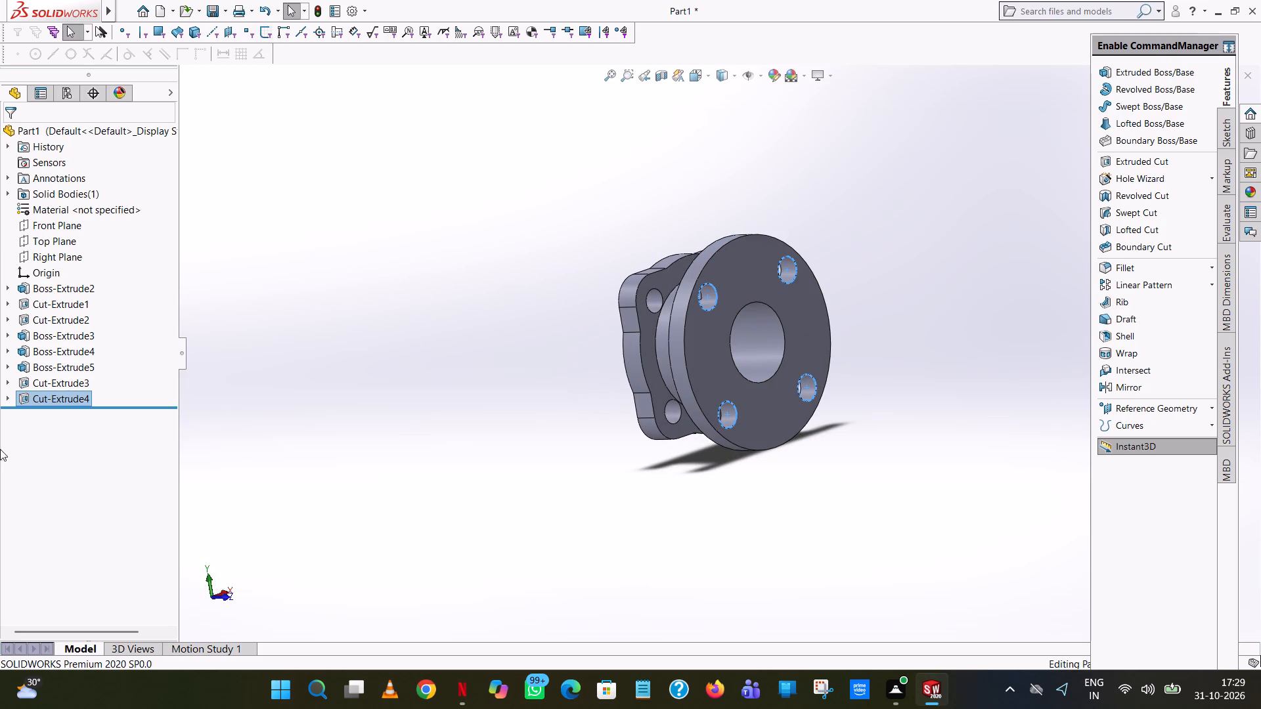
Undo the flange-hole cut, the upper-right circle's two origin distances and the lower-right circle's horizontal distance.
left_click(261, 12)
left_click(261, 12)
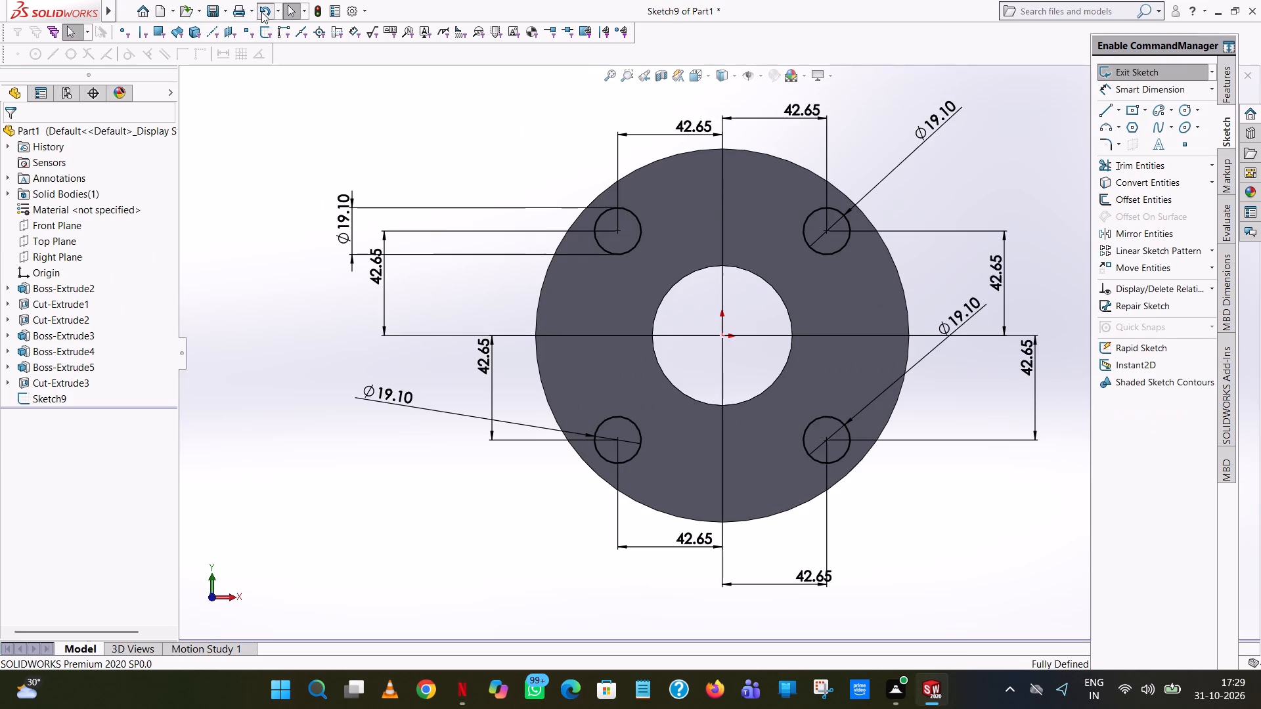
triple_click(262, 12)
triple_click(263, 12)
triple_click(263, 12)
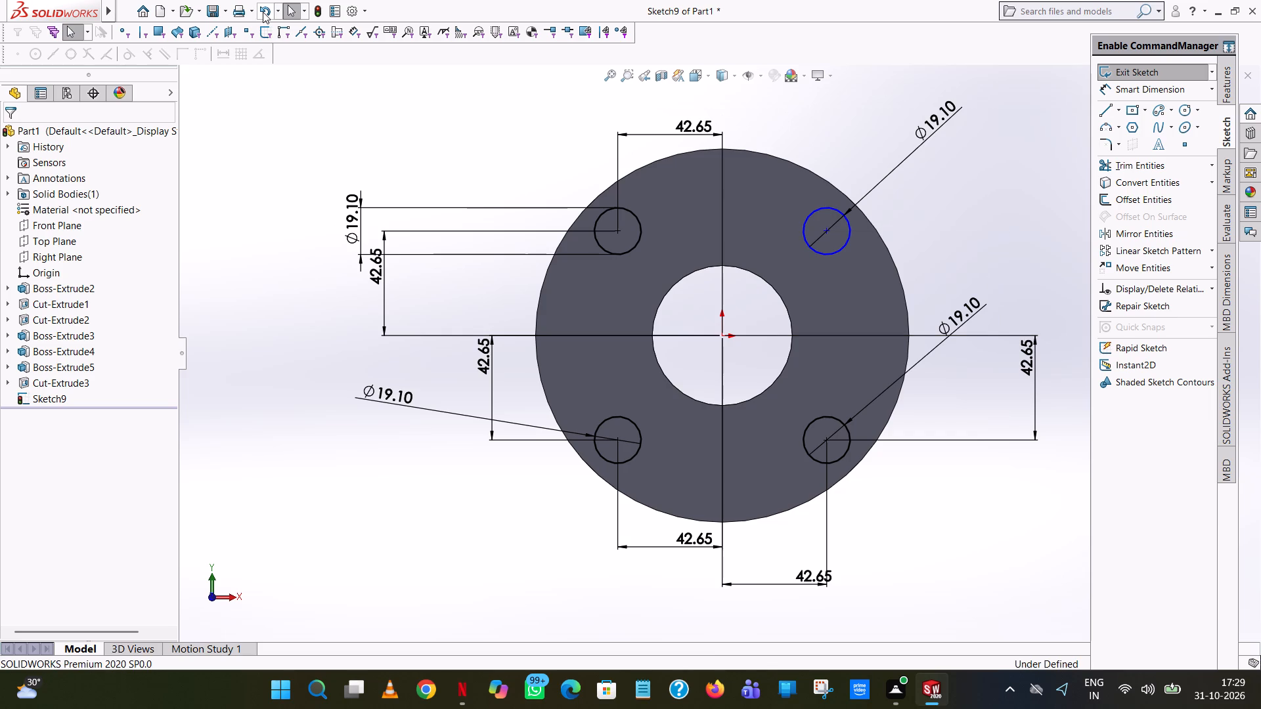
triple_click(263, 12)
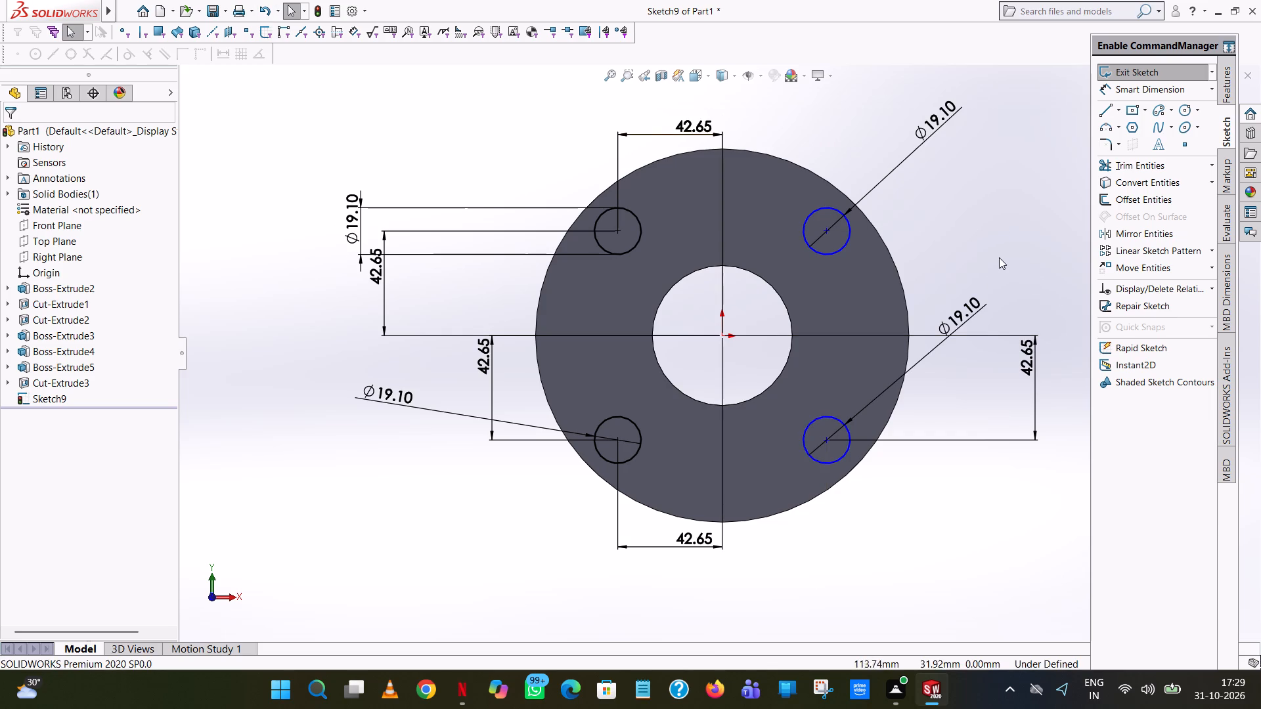
Exit the flange-hole circle sketch.
middle_click_drag(977, 269, 785, 316)
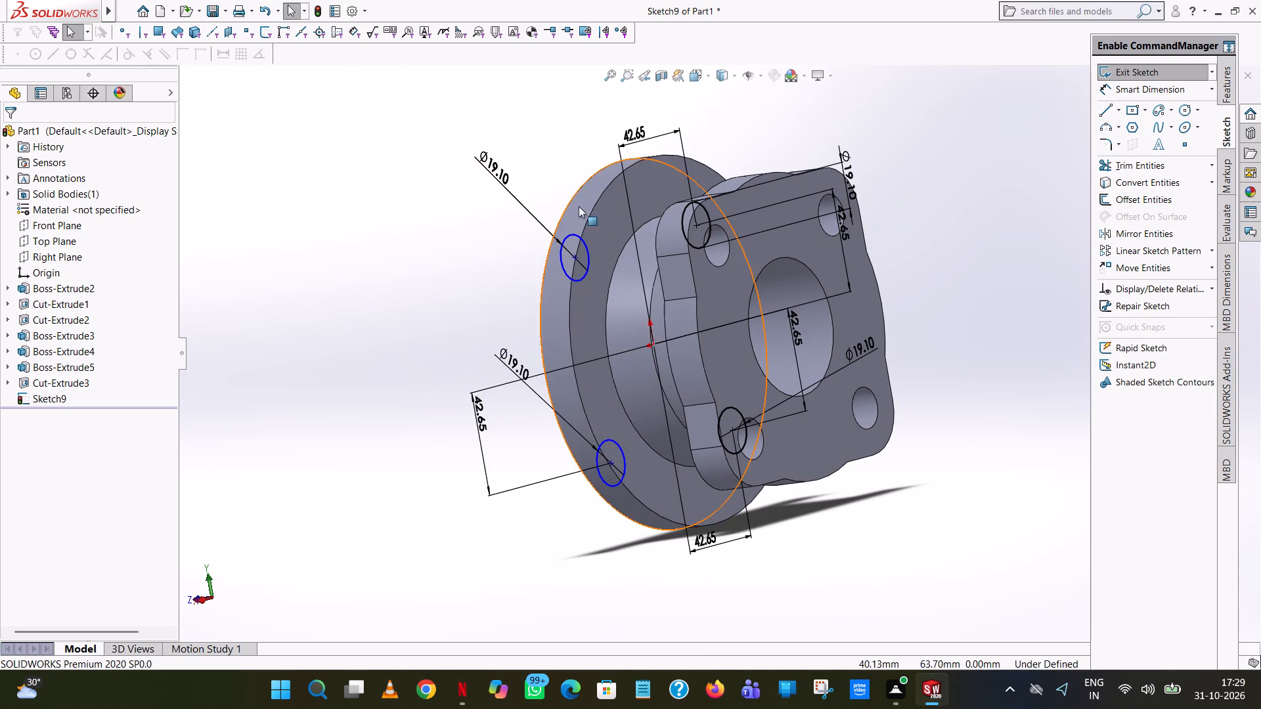
left_click(1130, 70)
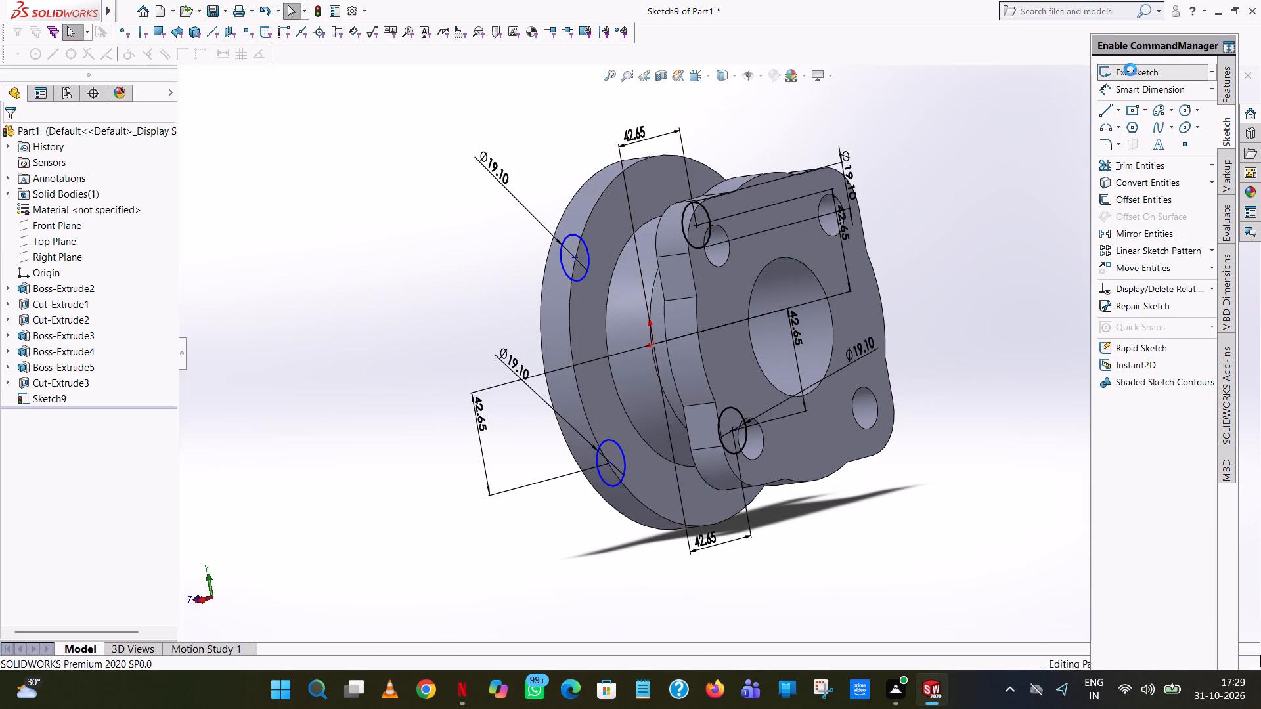
Examine the hole circles' placement on the end flange relative to the boss and corner-hole plate from several angles.
middle_click_drag(690, 183, 734, 231)
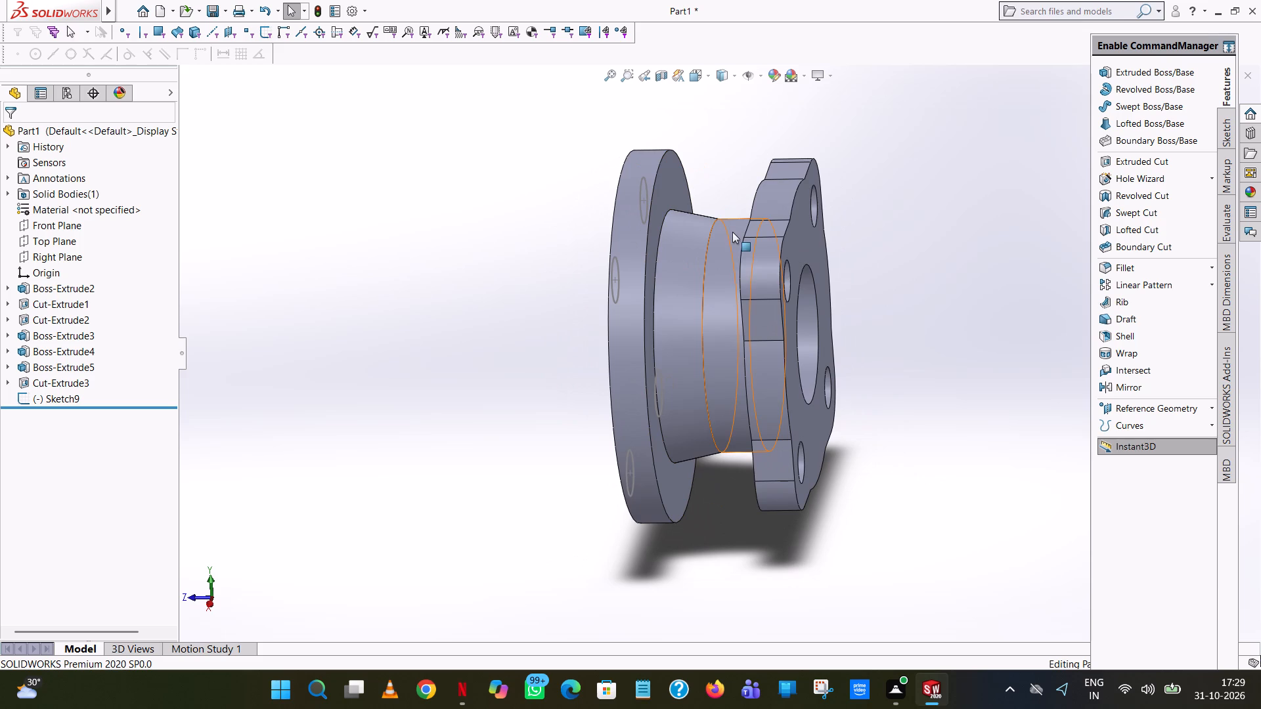
middle_click_drag(856, 316, 893, 310)
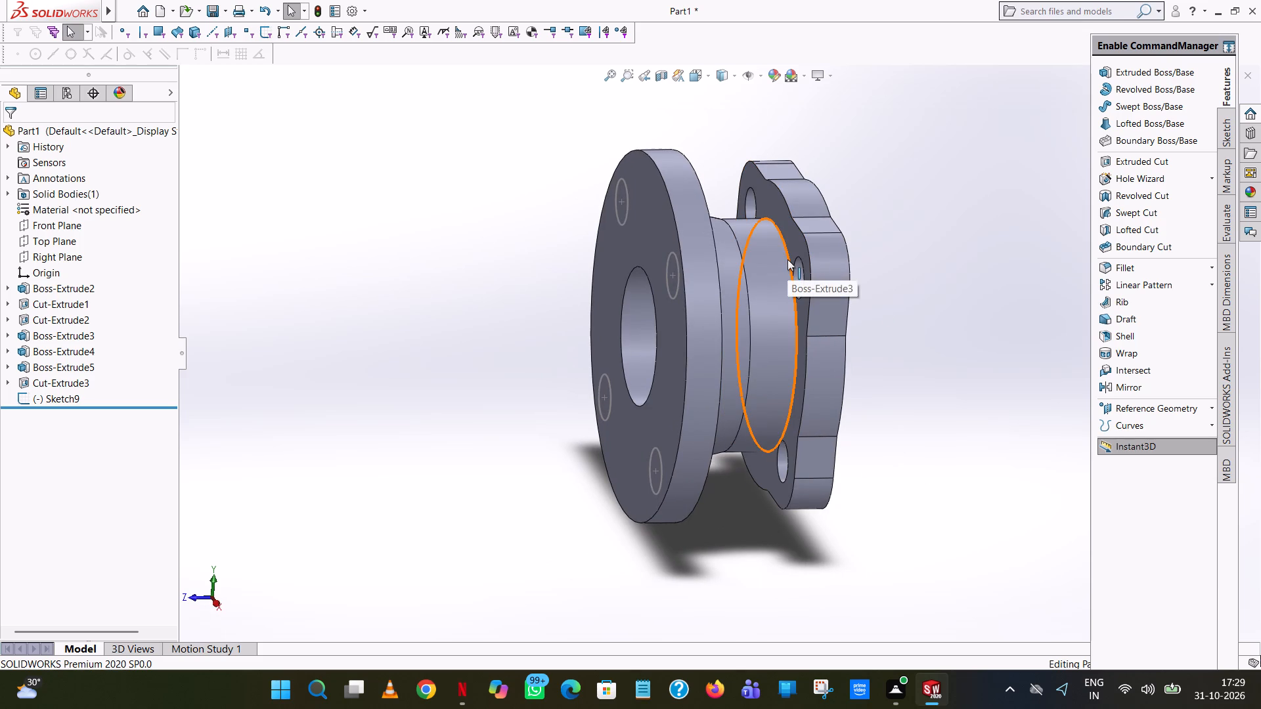
scroll(907, 280, "up", 1)
middle_click_drag(906, 280, 834, 300)
scroll(833, 301, "up", 2)
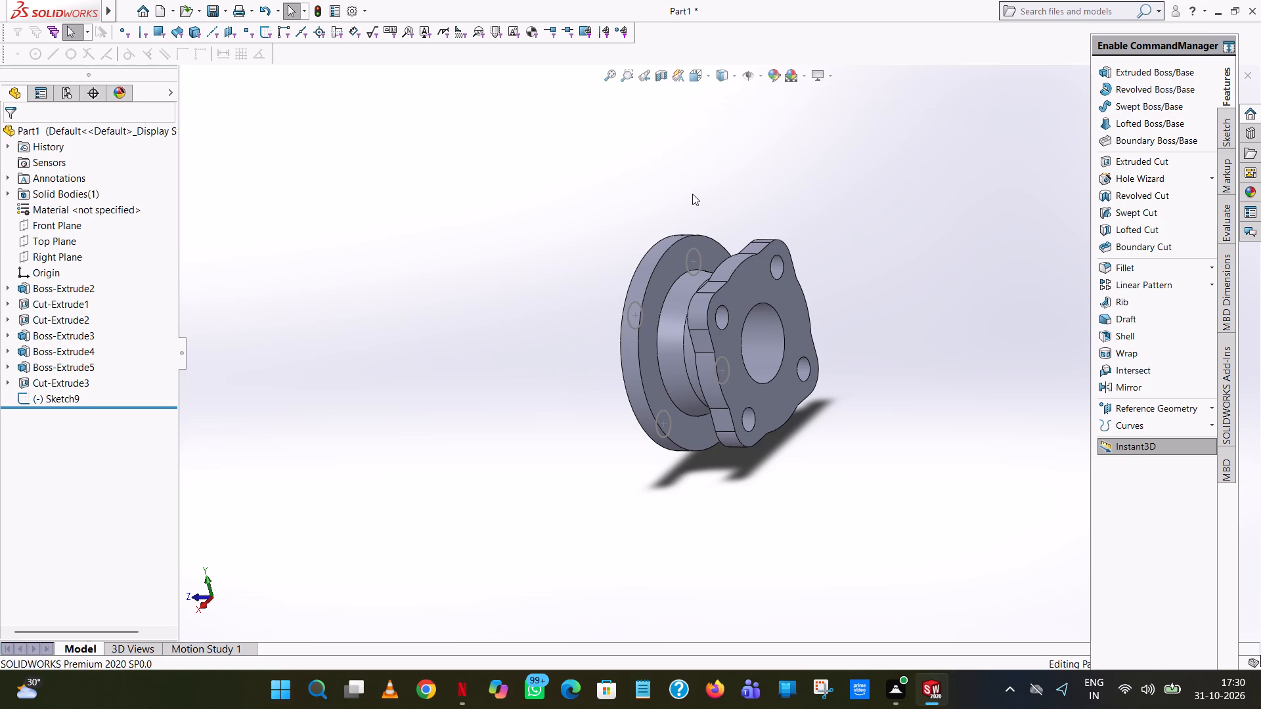
middle_click_drag(847, 122, 918, 156)
scroll(856, 129, "up", 1)
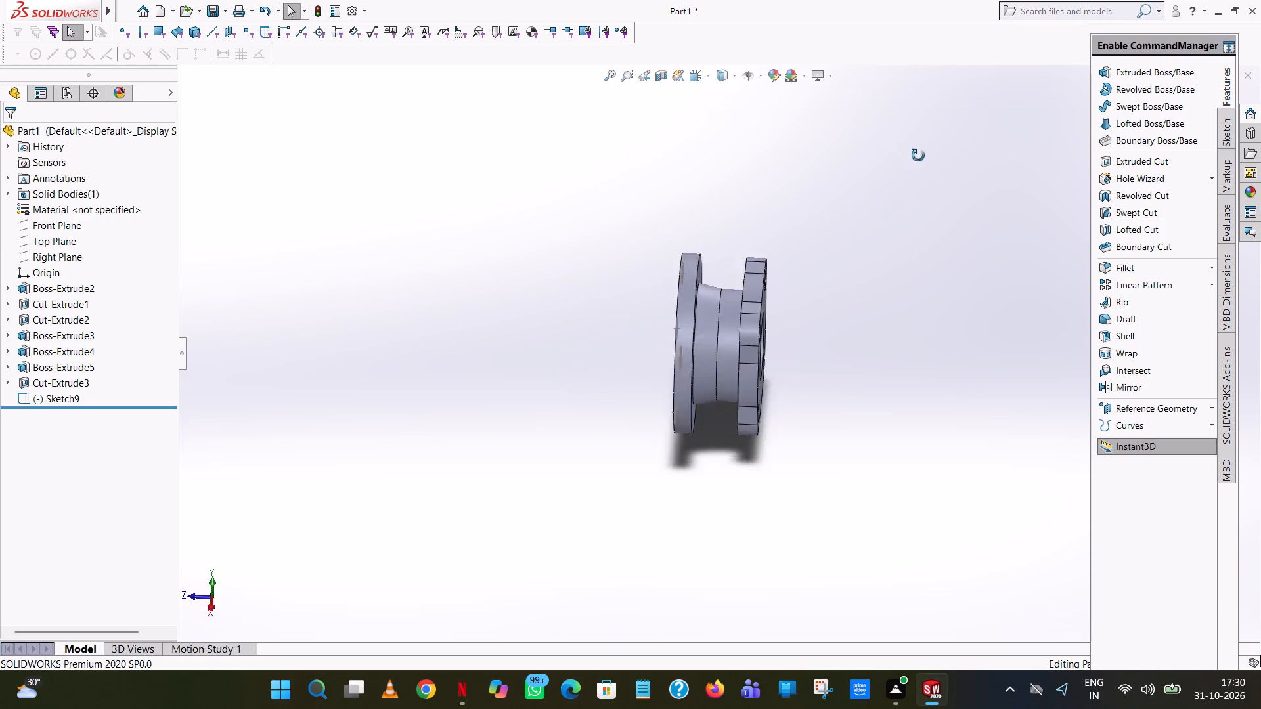
middle_click_drag(918, 156, 788, 102)
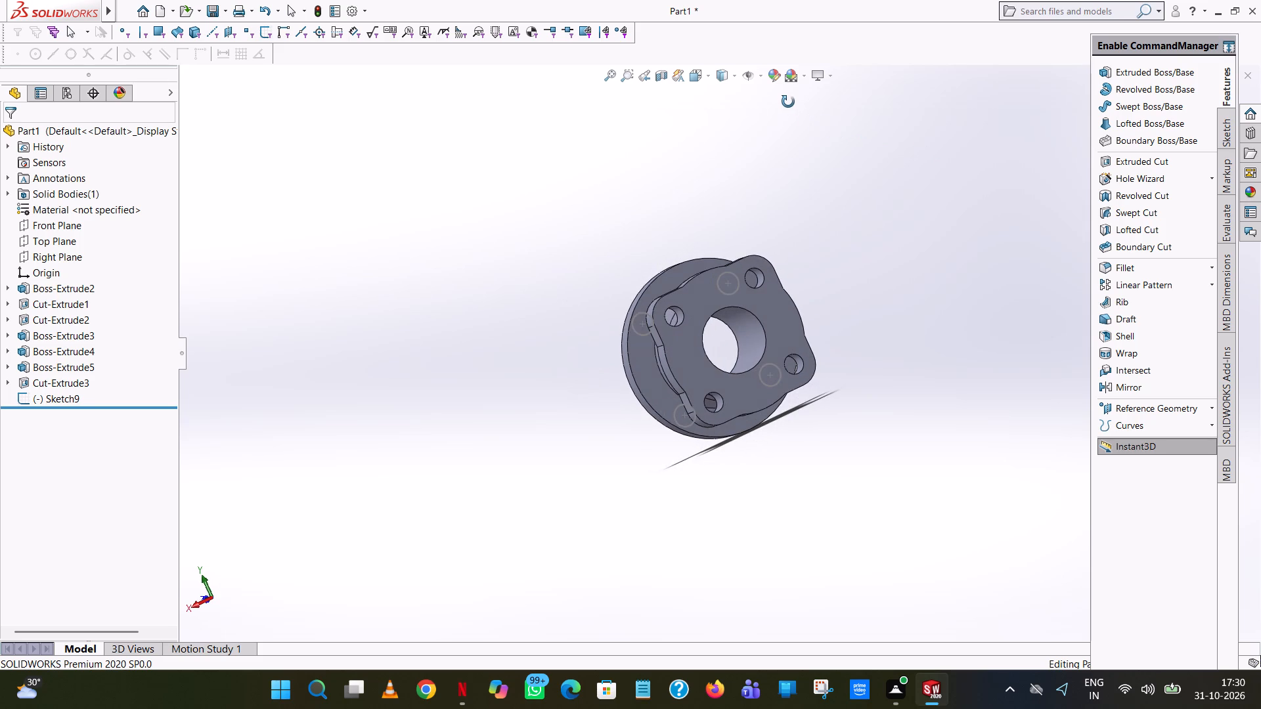
middle_click_drag(788, 102, 778, 240)
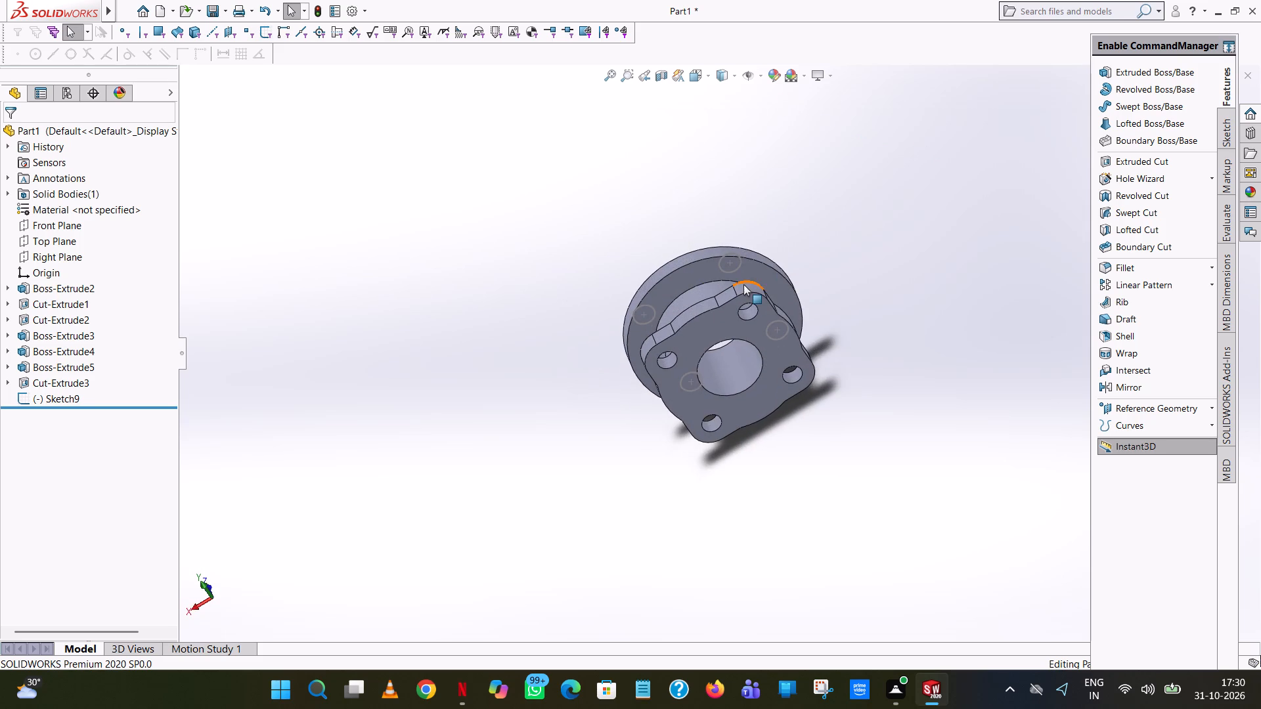
scroll(743, 284, "down", 6)
middle_click_drag(747, 267, 740, 60)
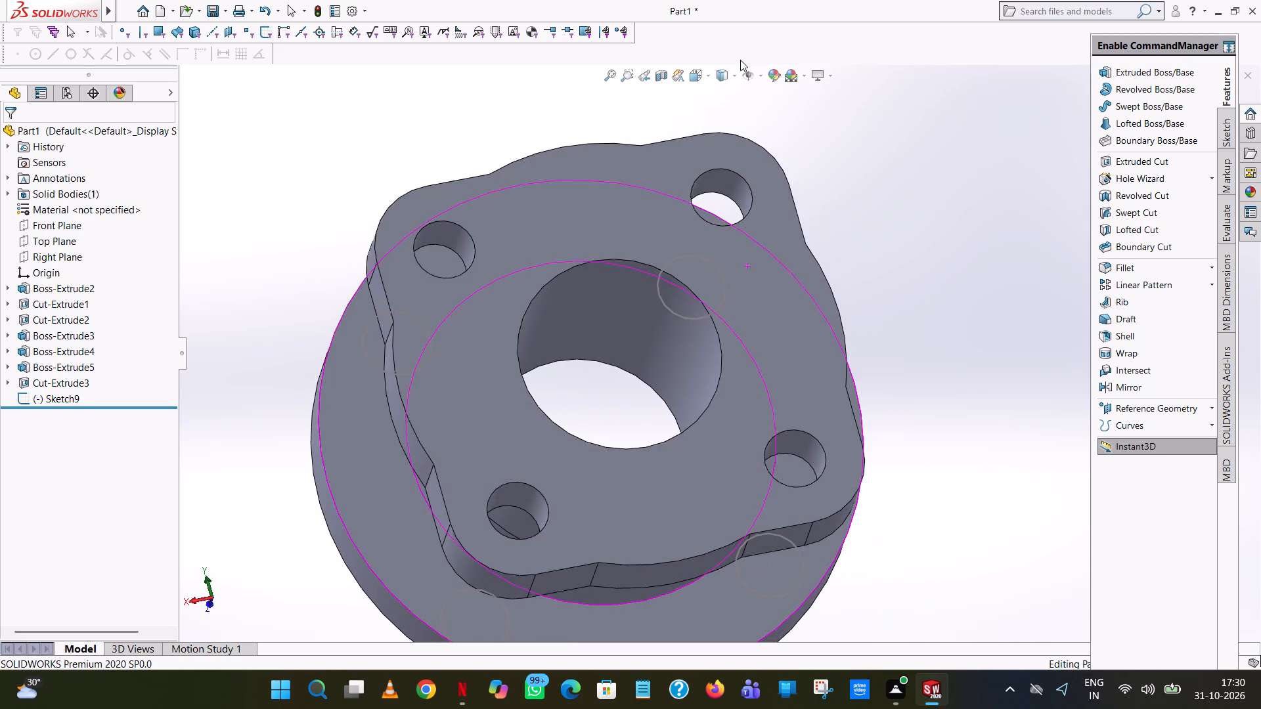
middle_click_drag(740, 60, 757, 85)
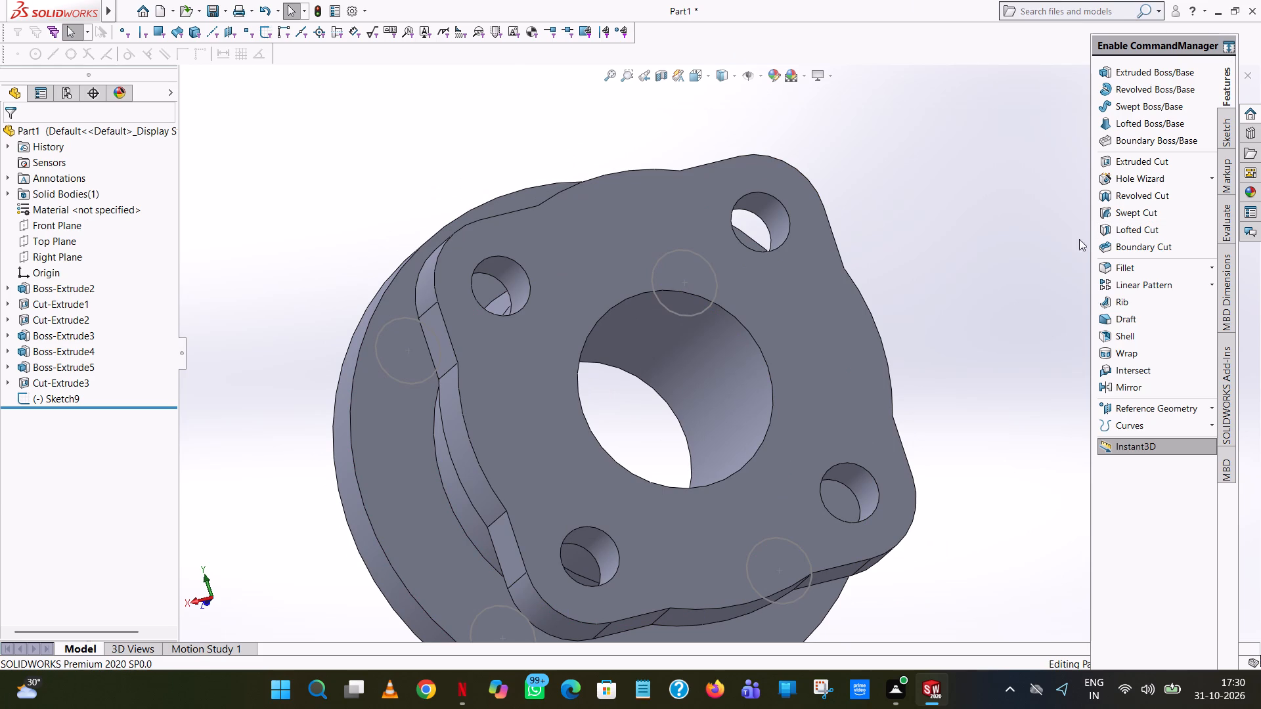
middle_click_drag(395, 486, 471, 514)
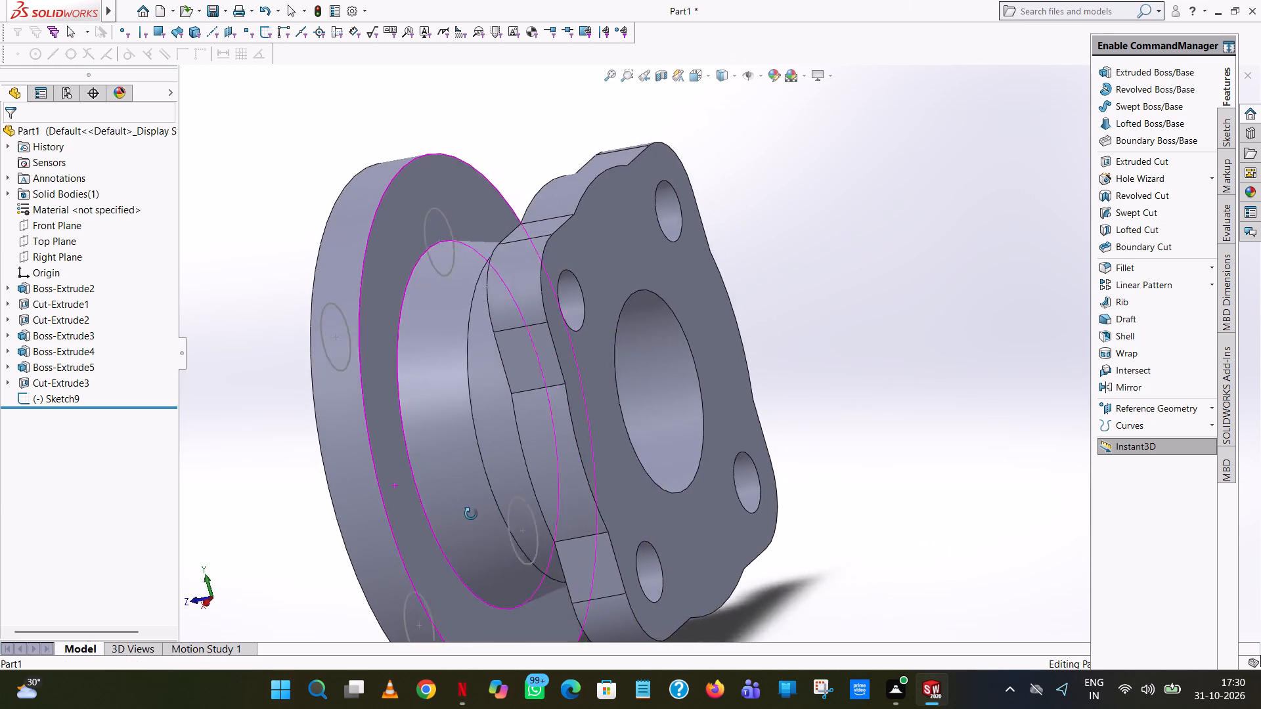
middle_click_drag(471, 514, 486, 467)
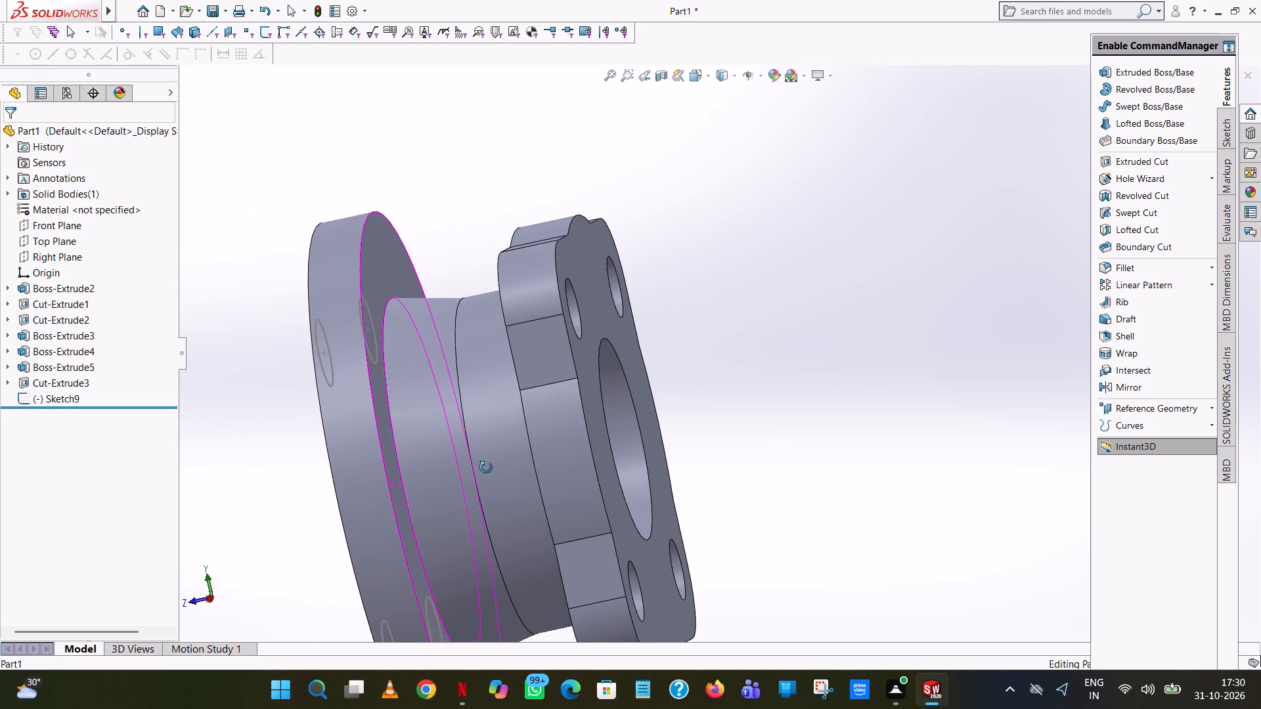
middle_click_drag(486, 467, 489, 469)
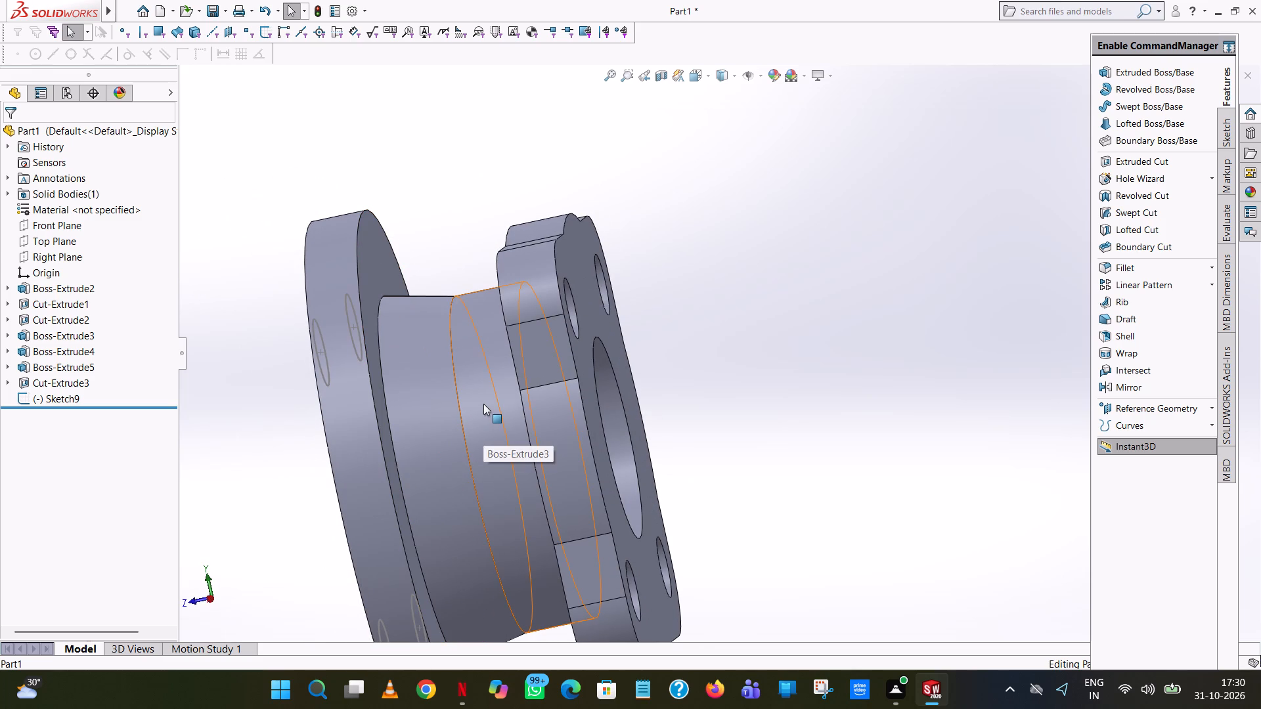
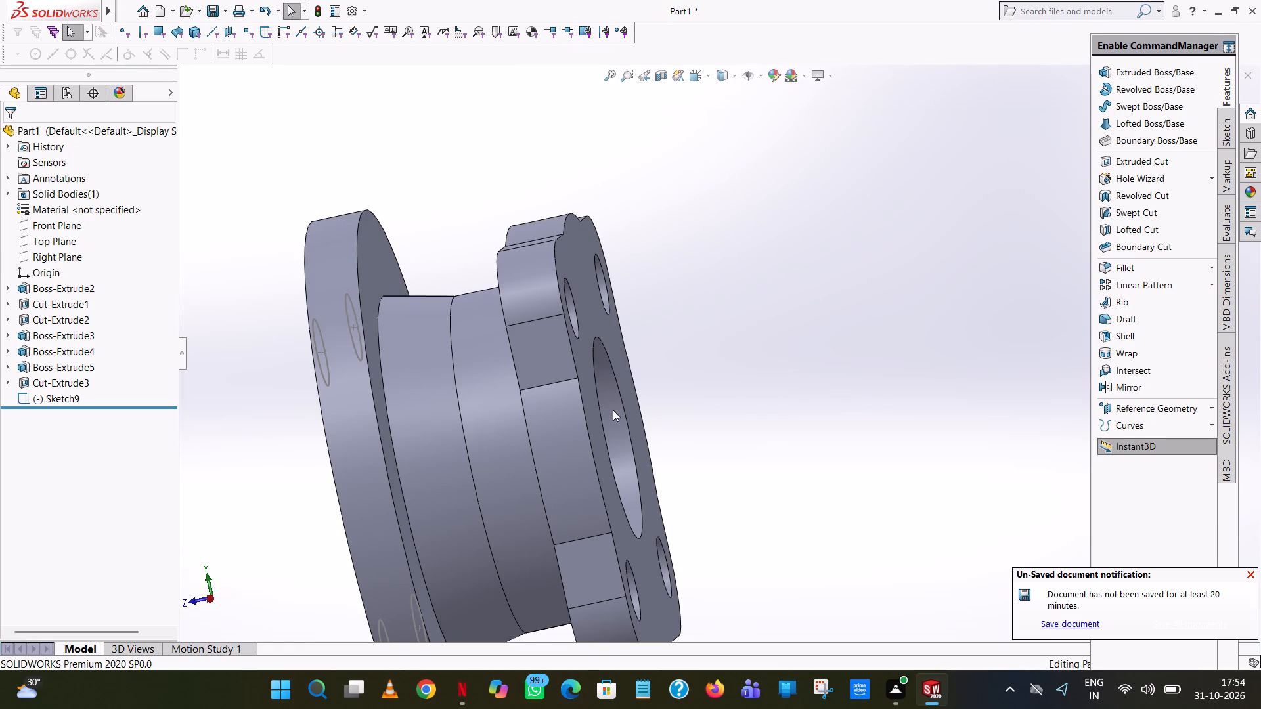
Examine how the sketched flange-hole circles line up with the corner-hole plate's holes, from the side, both ends and nearly face-on.
scroll(659, 439, "up", 3)
middle_click_drag(655, 431, 644, 353)
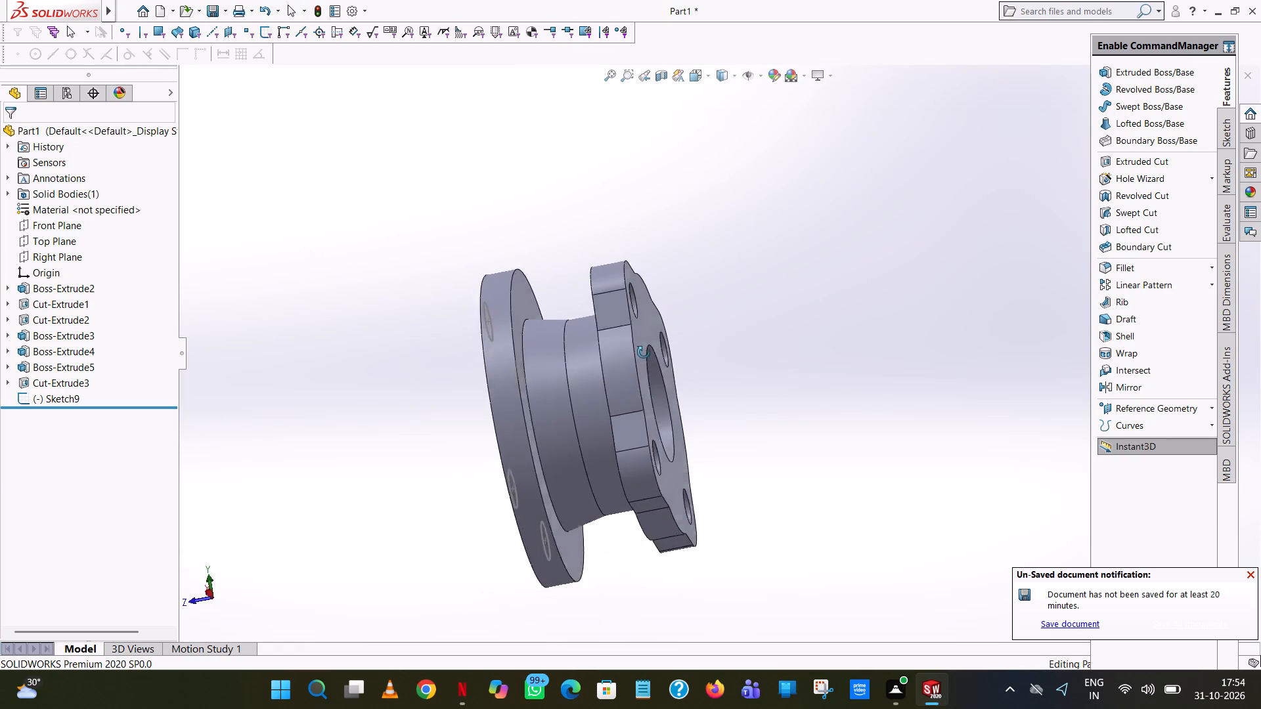
middle_click_drag(644, 353, 724, 377)
scroll(616, 314, "down", 6)
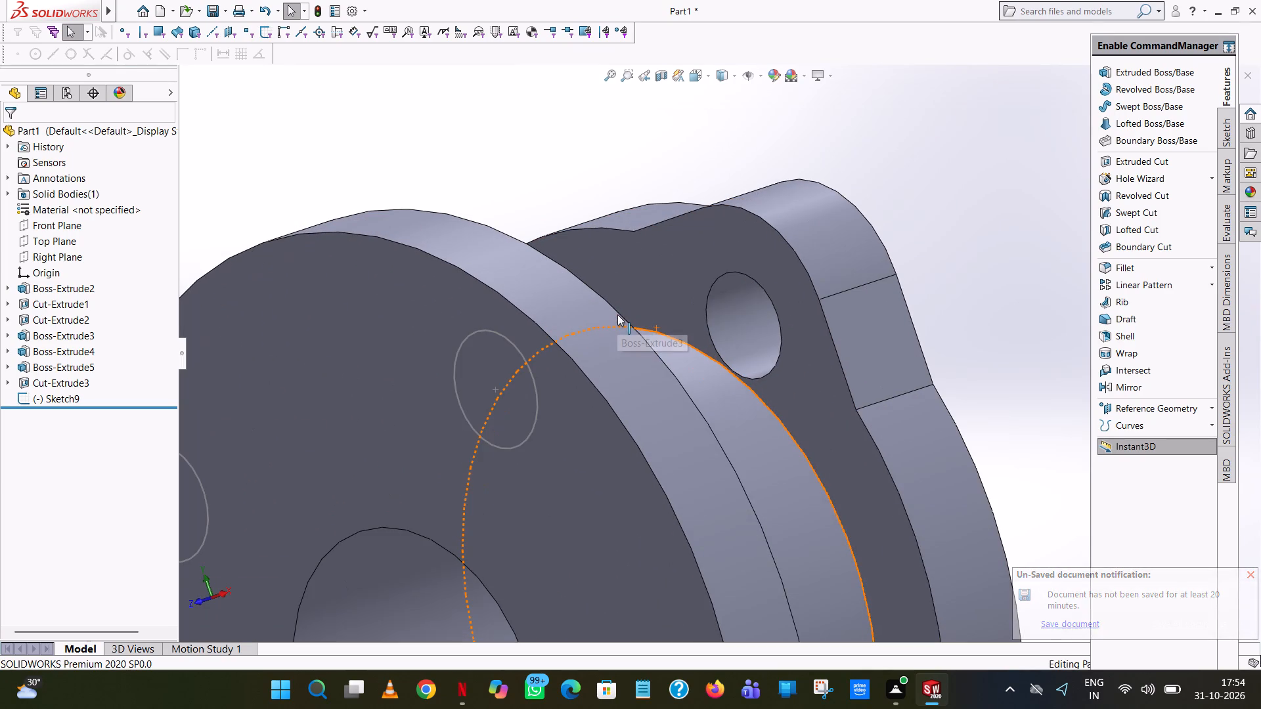
middle_click_drag(629, 309, 512, 372)
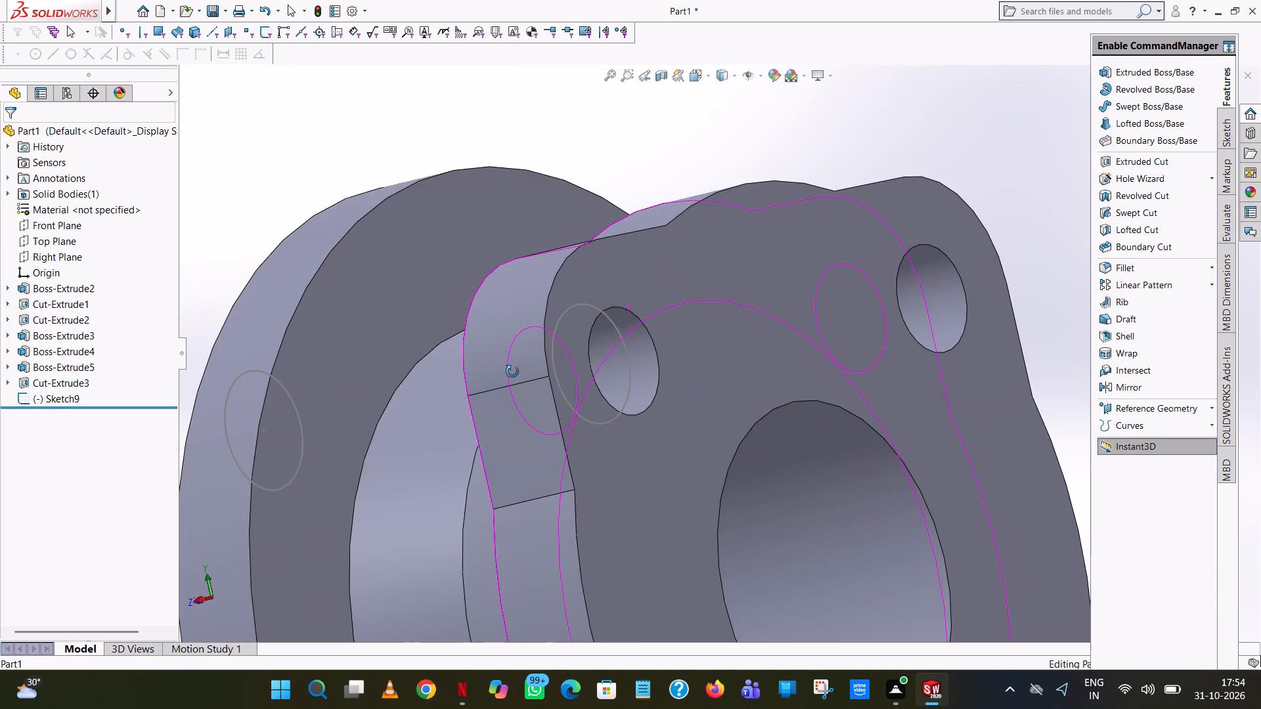
middle_click_drag(512, 372, 468, 379)
scroll(502, 385, "up", 2)
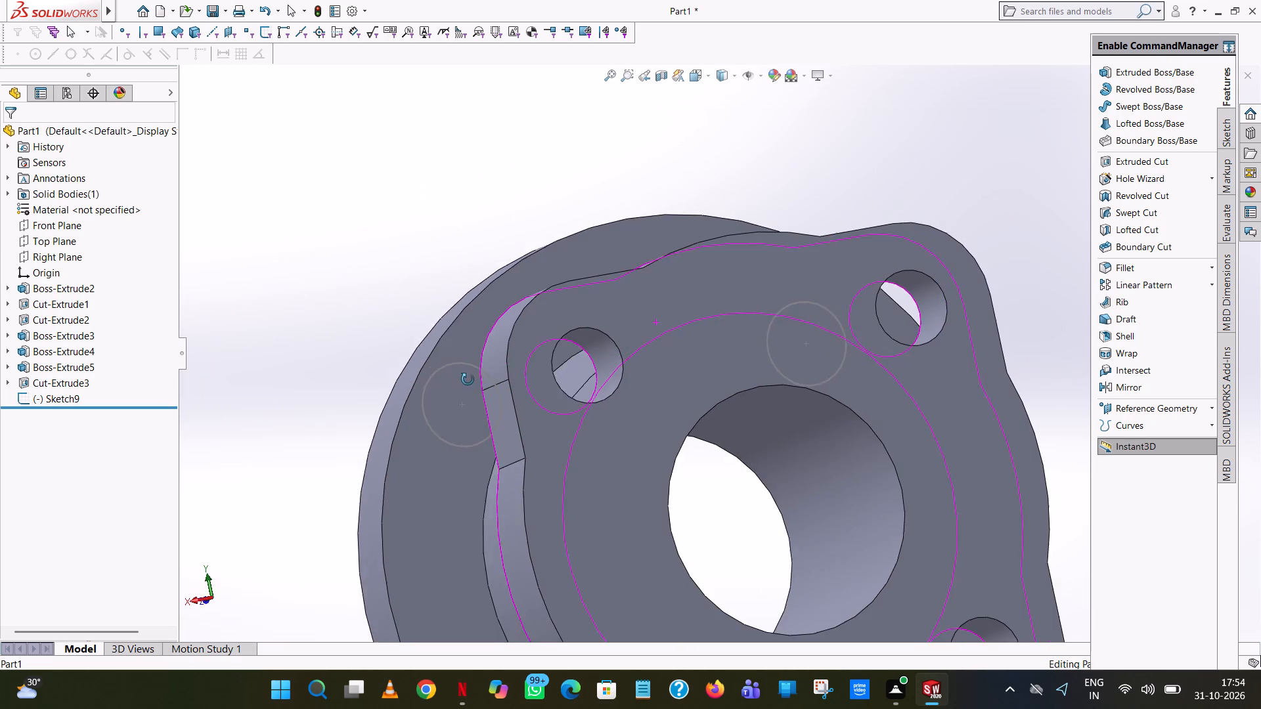
middle_click_drag(468, 379, 439, 410)
scroll(439, 410, "up", 1)
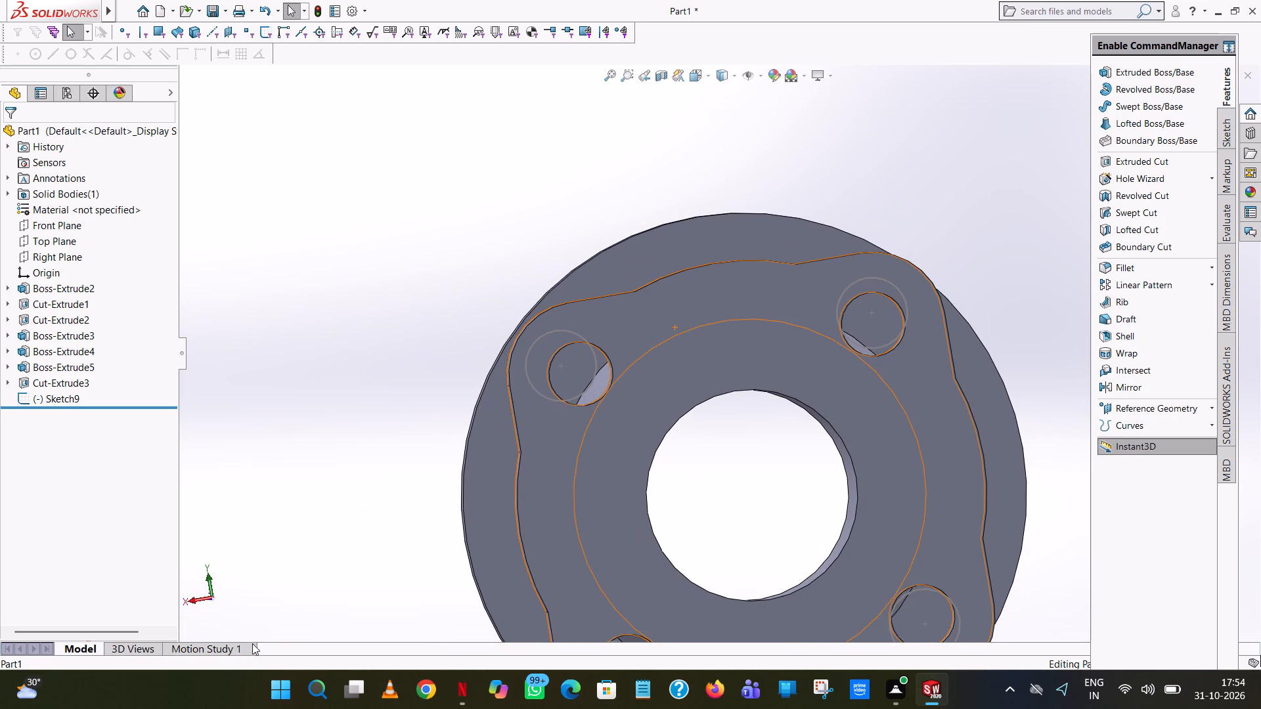
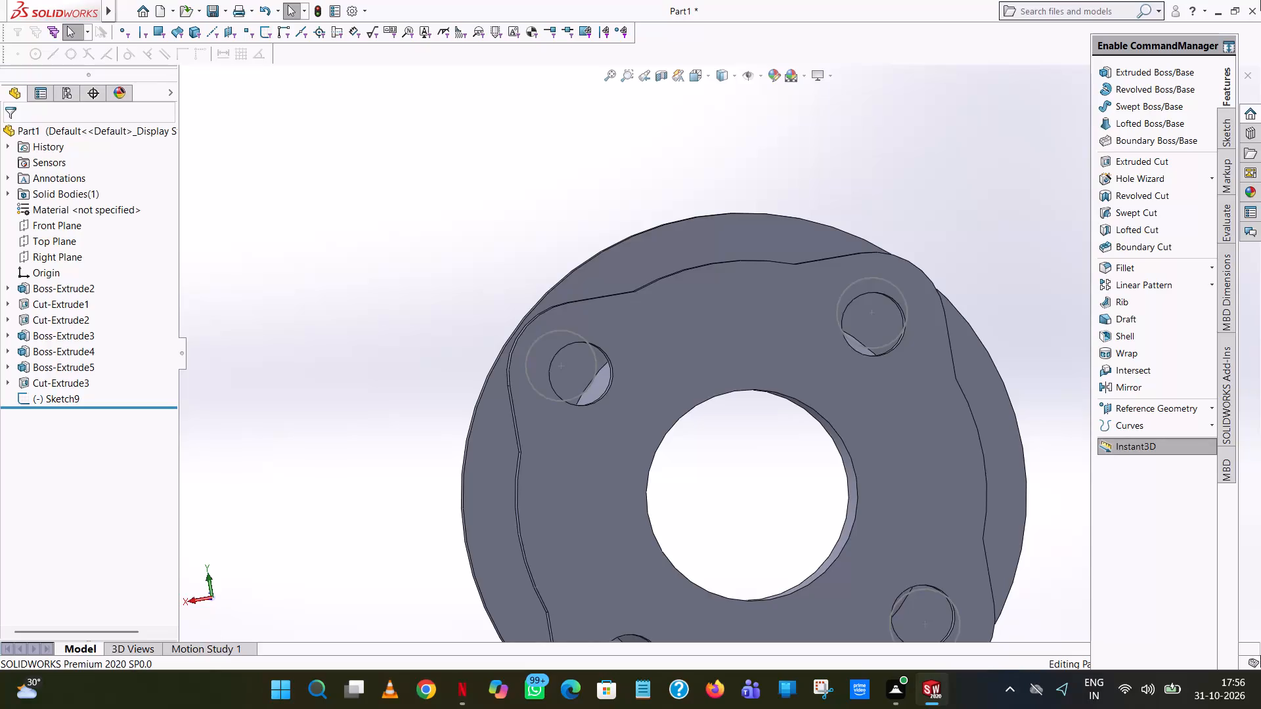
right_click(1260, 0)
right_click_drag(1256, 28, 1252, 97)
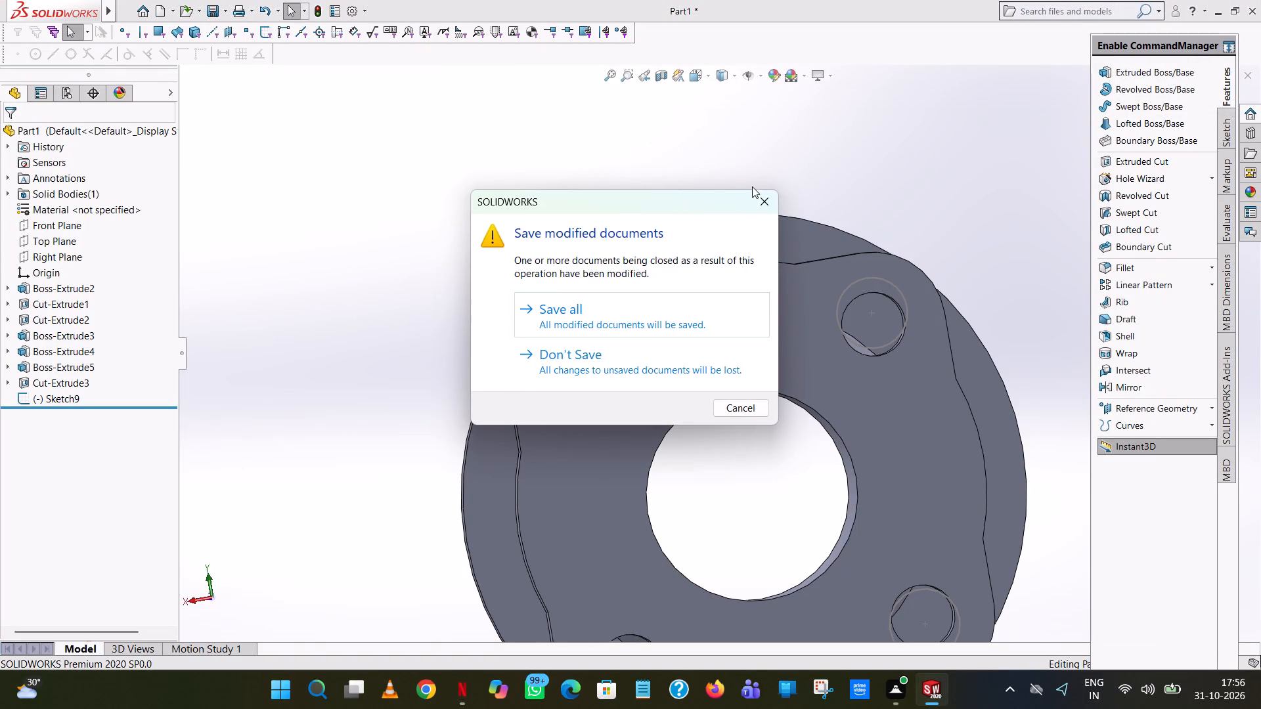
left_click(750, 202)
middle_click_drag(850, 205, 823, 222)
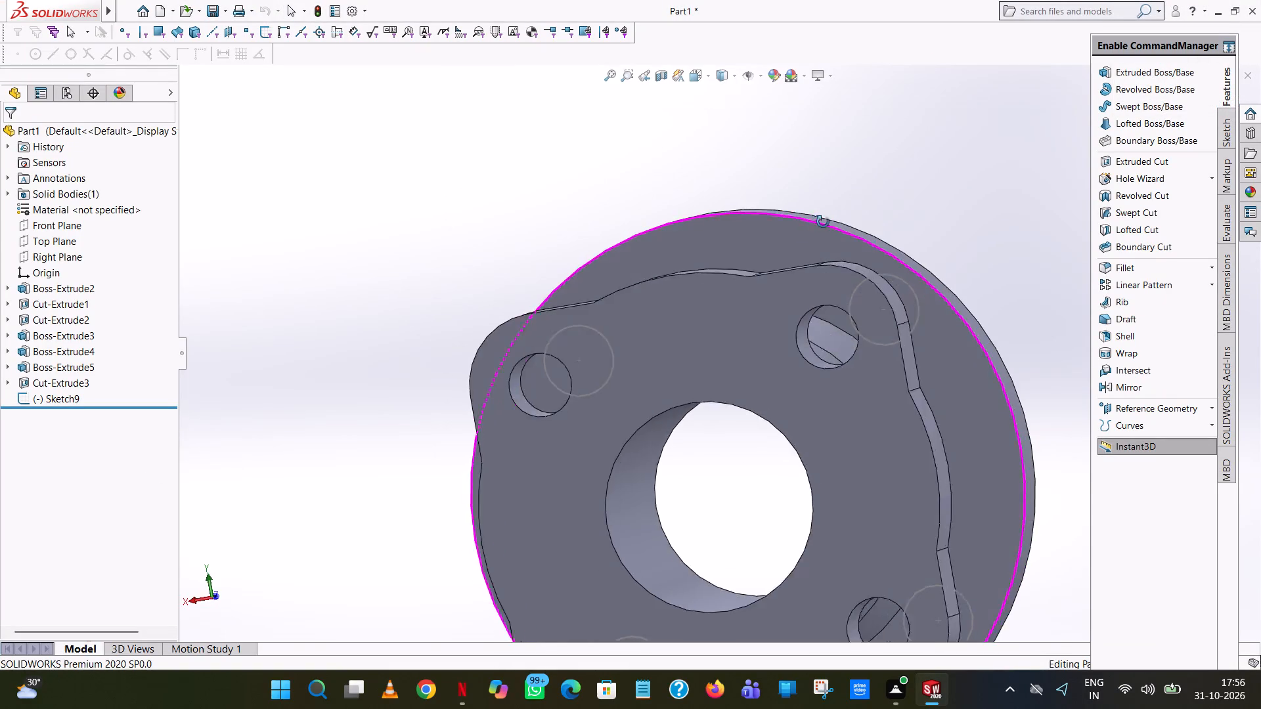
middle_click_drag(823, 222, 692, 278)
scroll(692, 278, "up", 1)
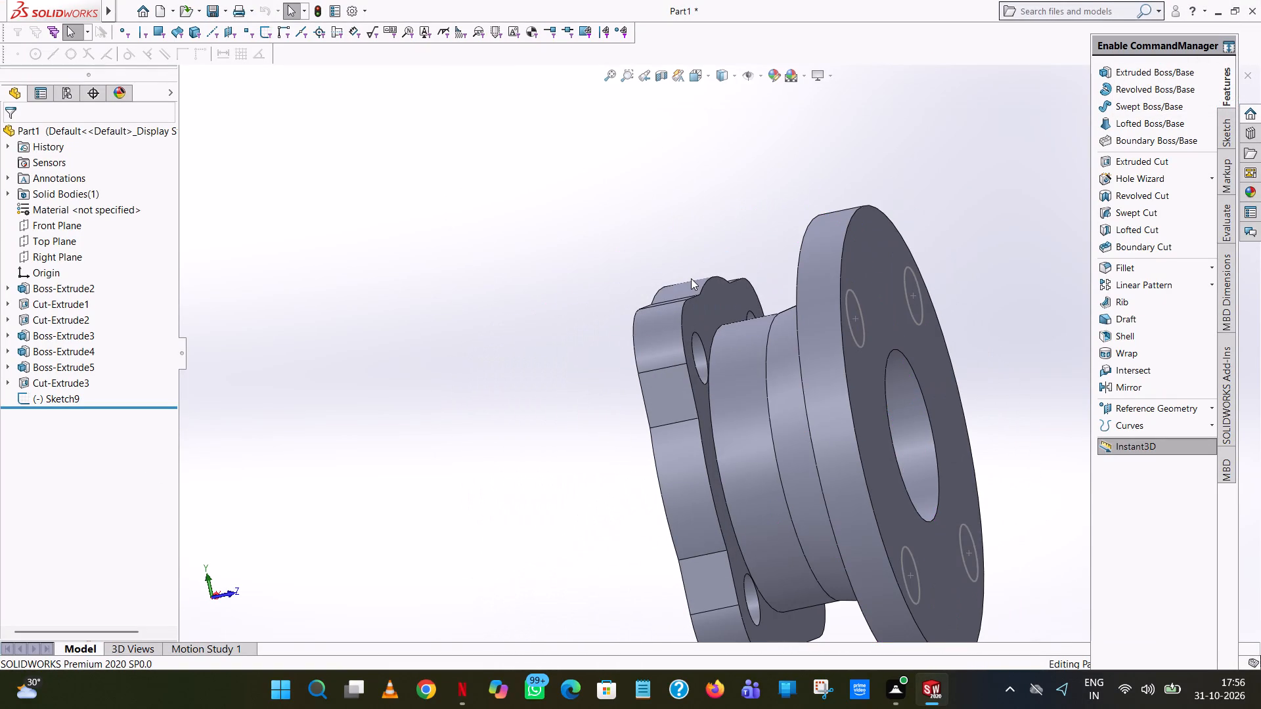
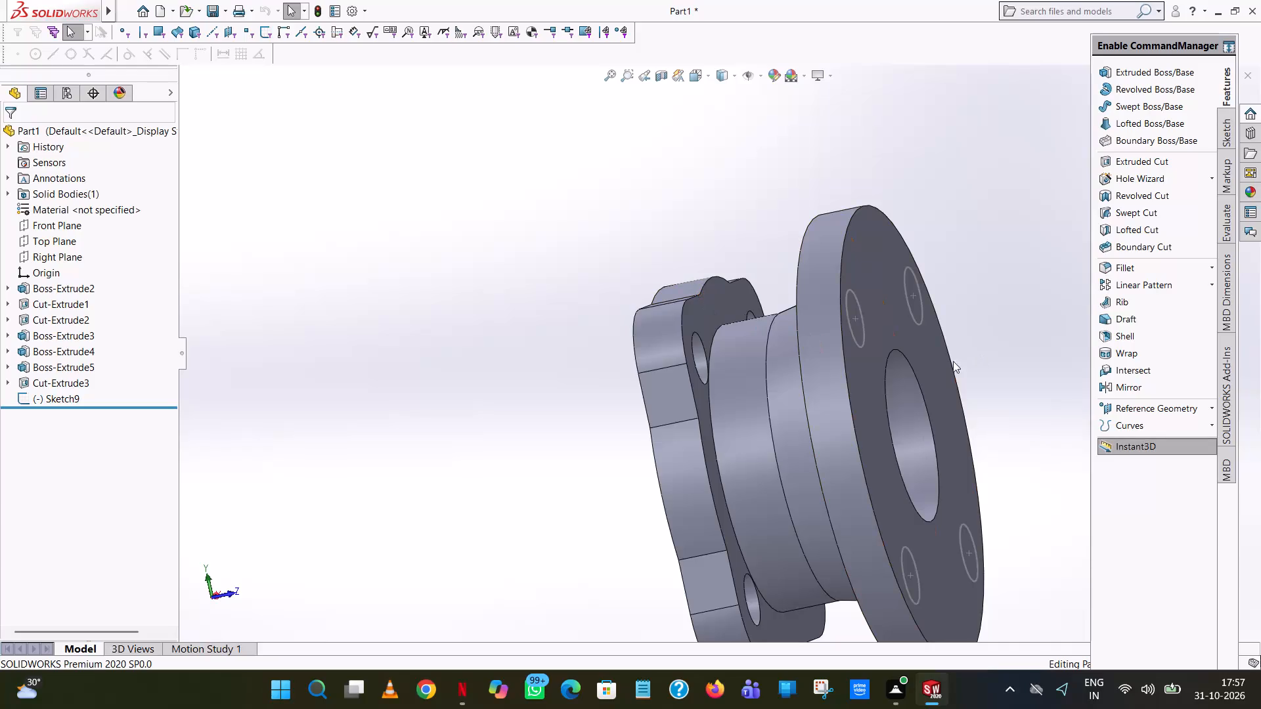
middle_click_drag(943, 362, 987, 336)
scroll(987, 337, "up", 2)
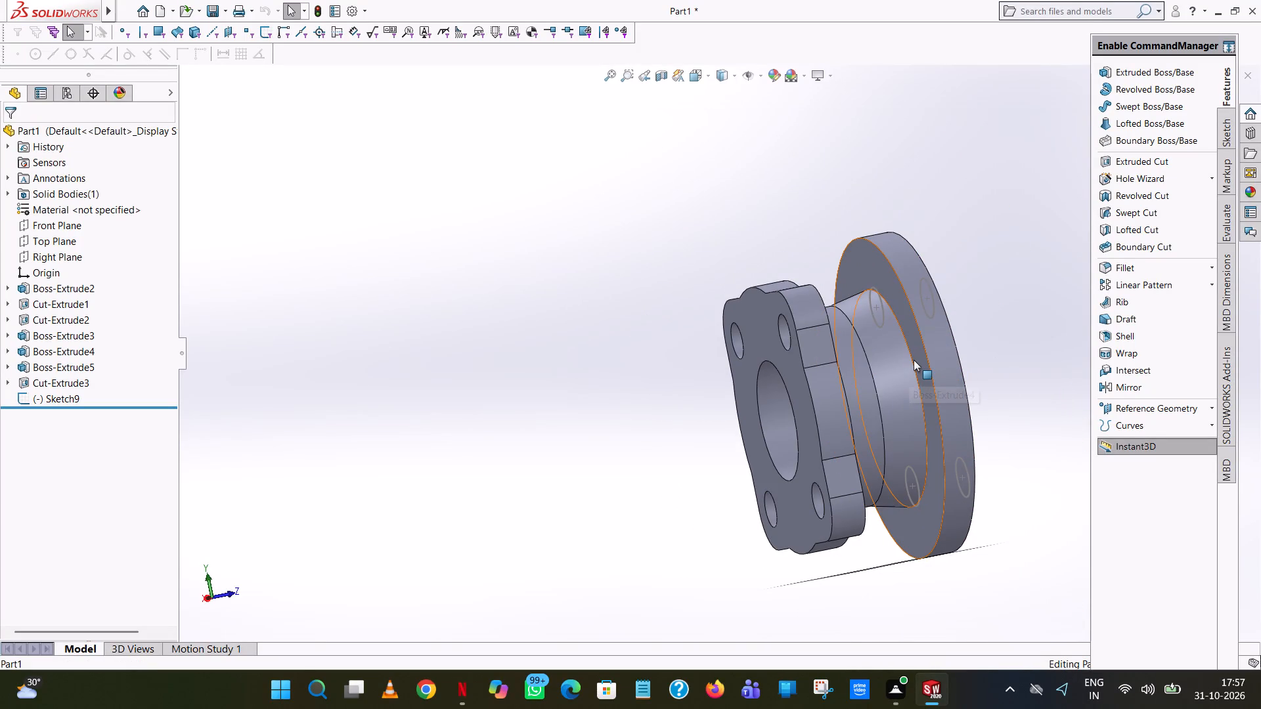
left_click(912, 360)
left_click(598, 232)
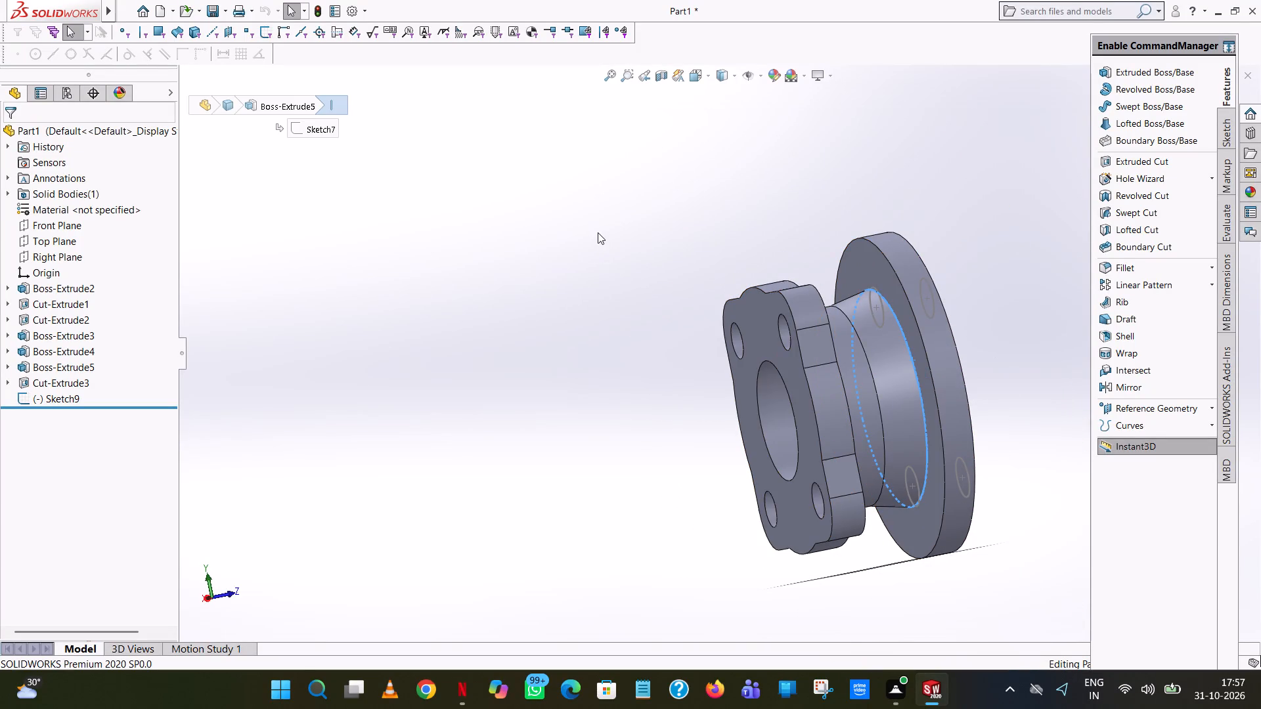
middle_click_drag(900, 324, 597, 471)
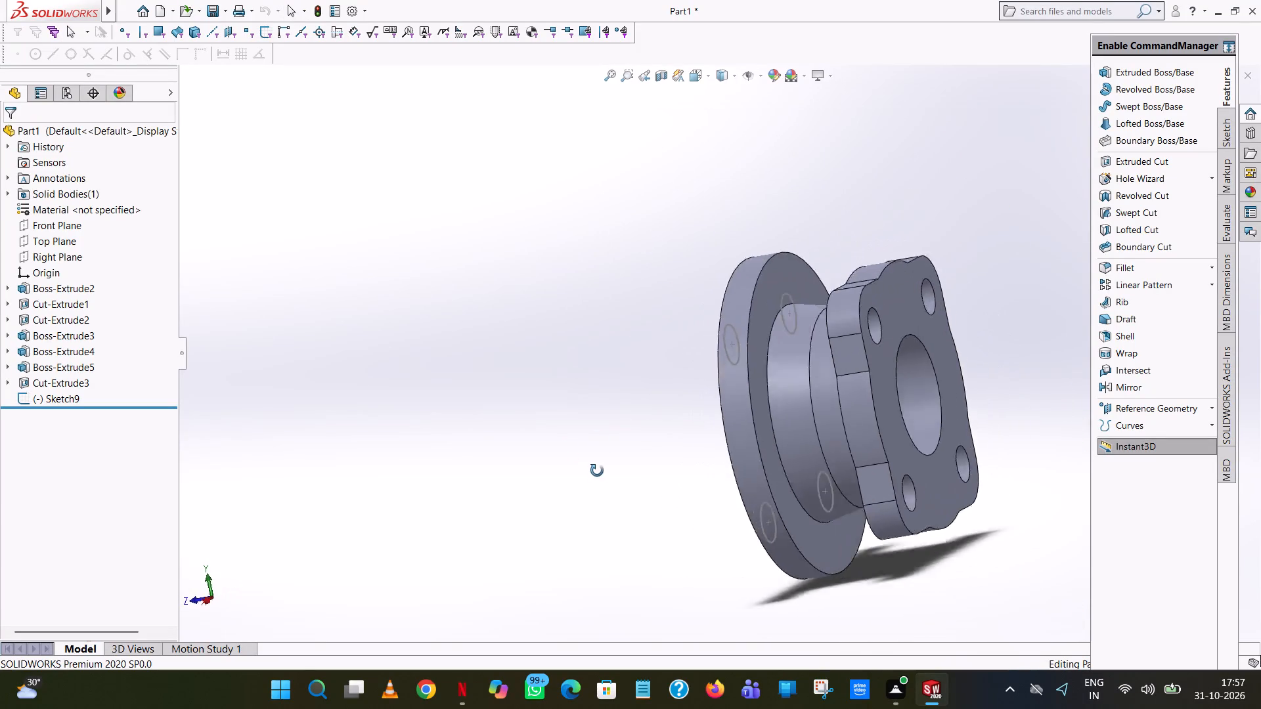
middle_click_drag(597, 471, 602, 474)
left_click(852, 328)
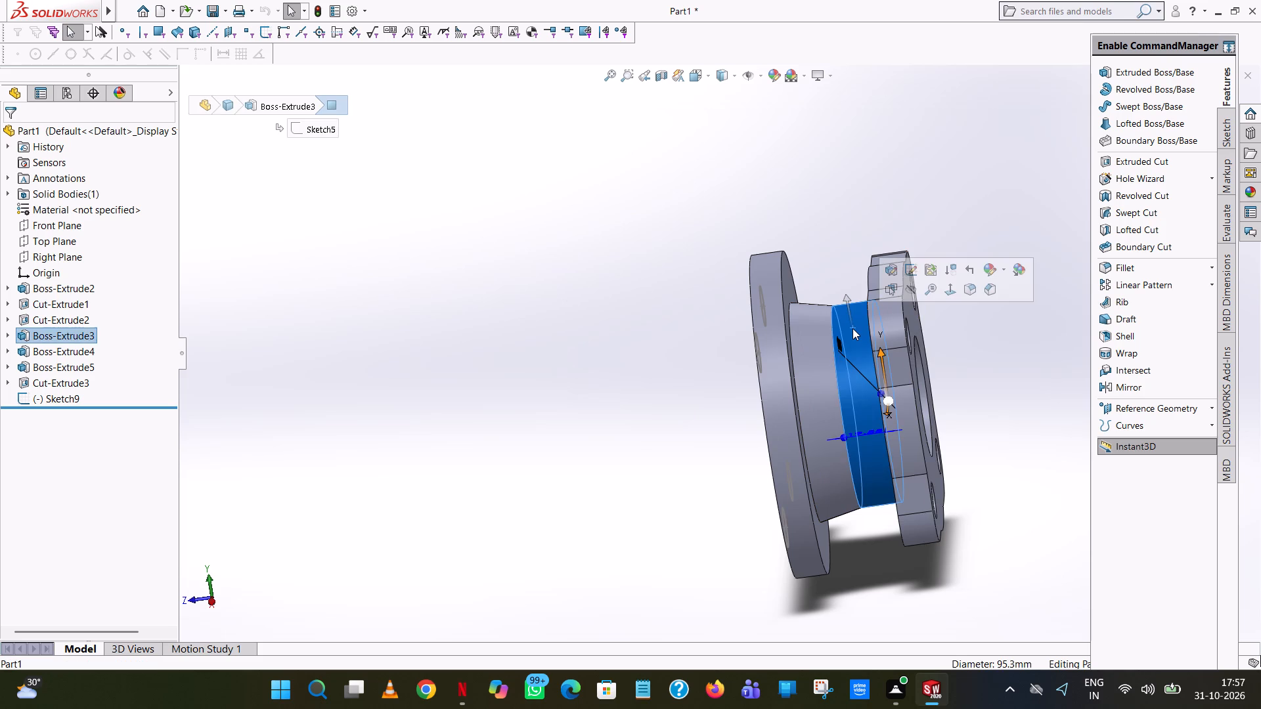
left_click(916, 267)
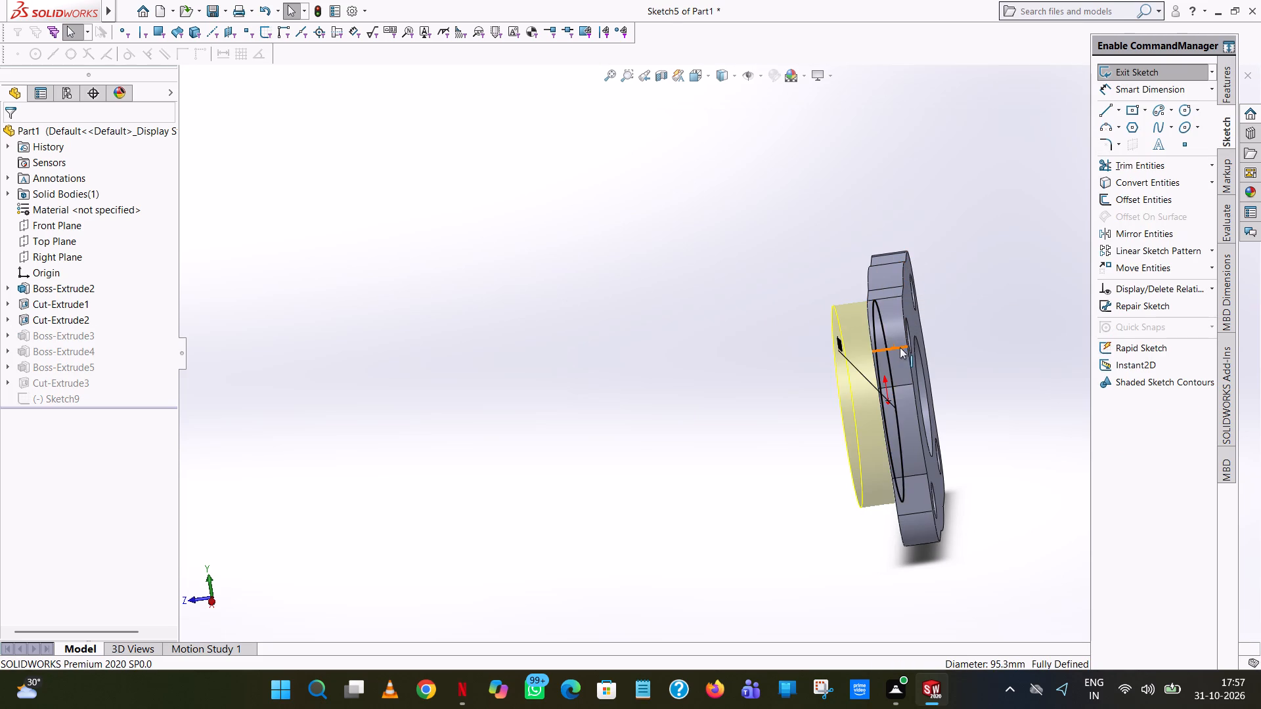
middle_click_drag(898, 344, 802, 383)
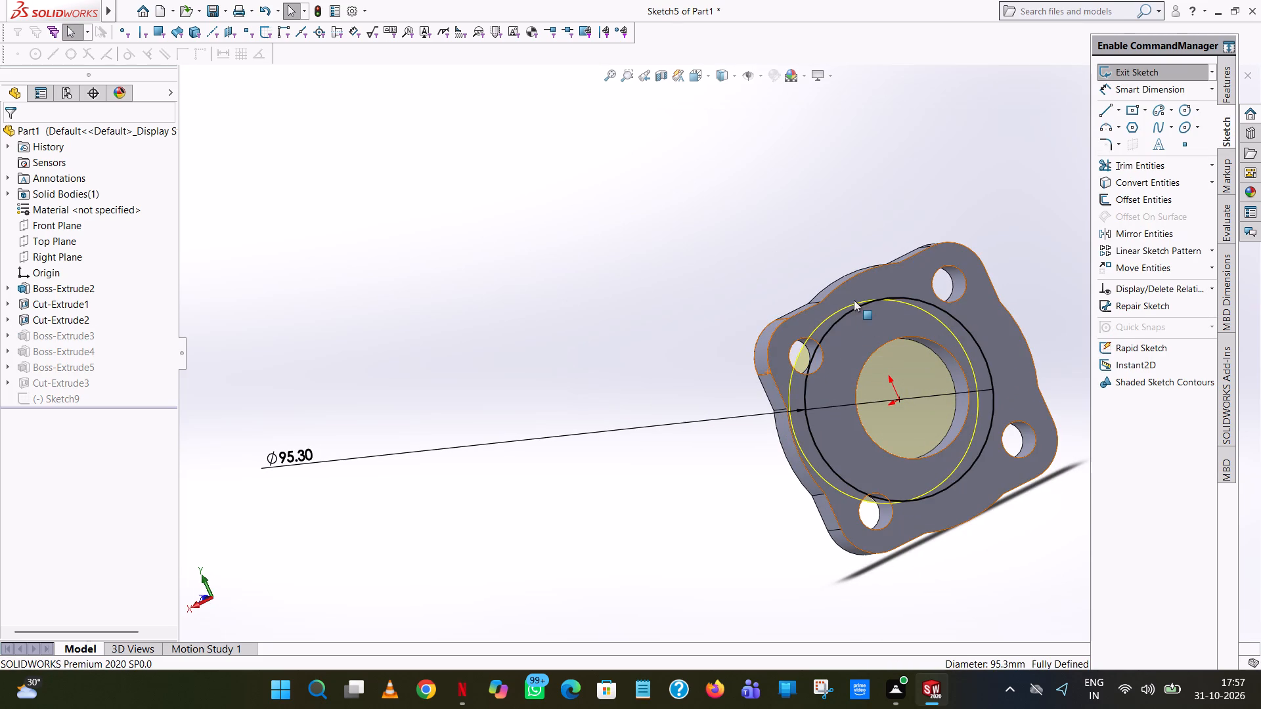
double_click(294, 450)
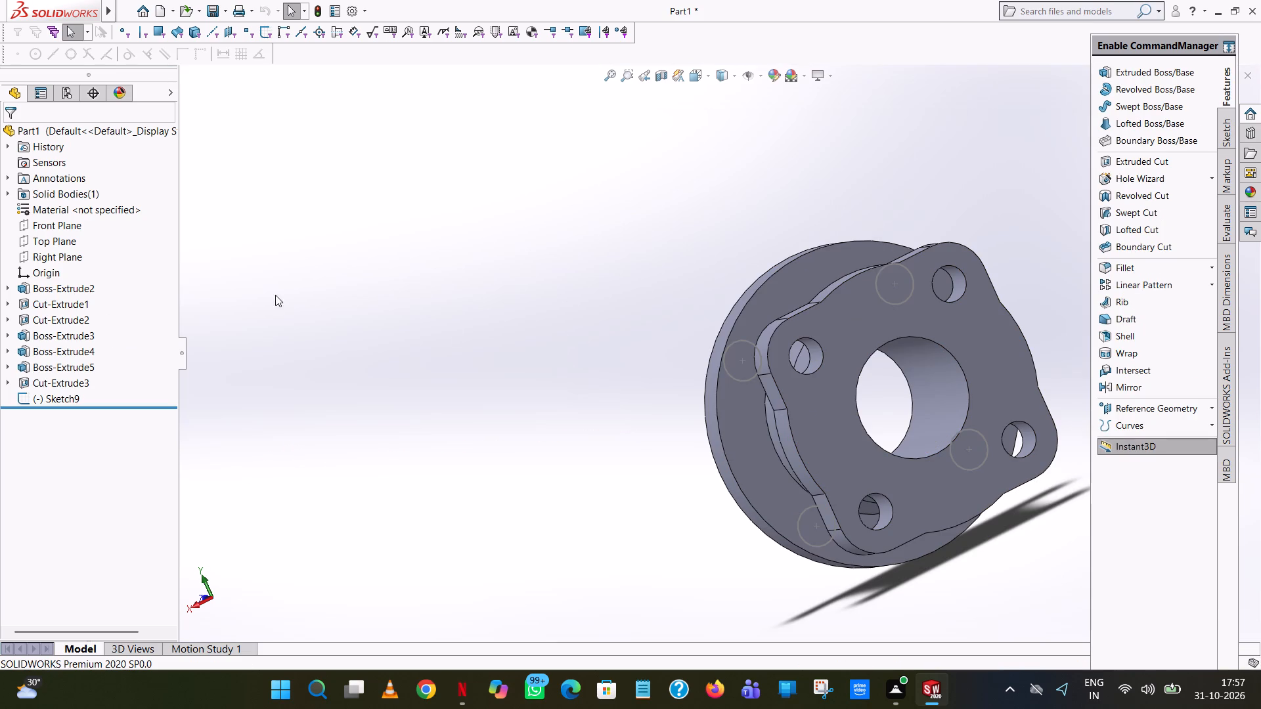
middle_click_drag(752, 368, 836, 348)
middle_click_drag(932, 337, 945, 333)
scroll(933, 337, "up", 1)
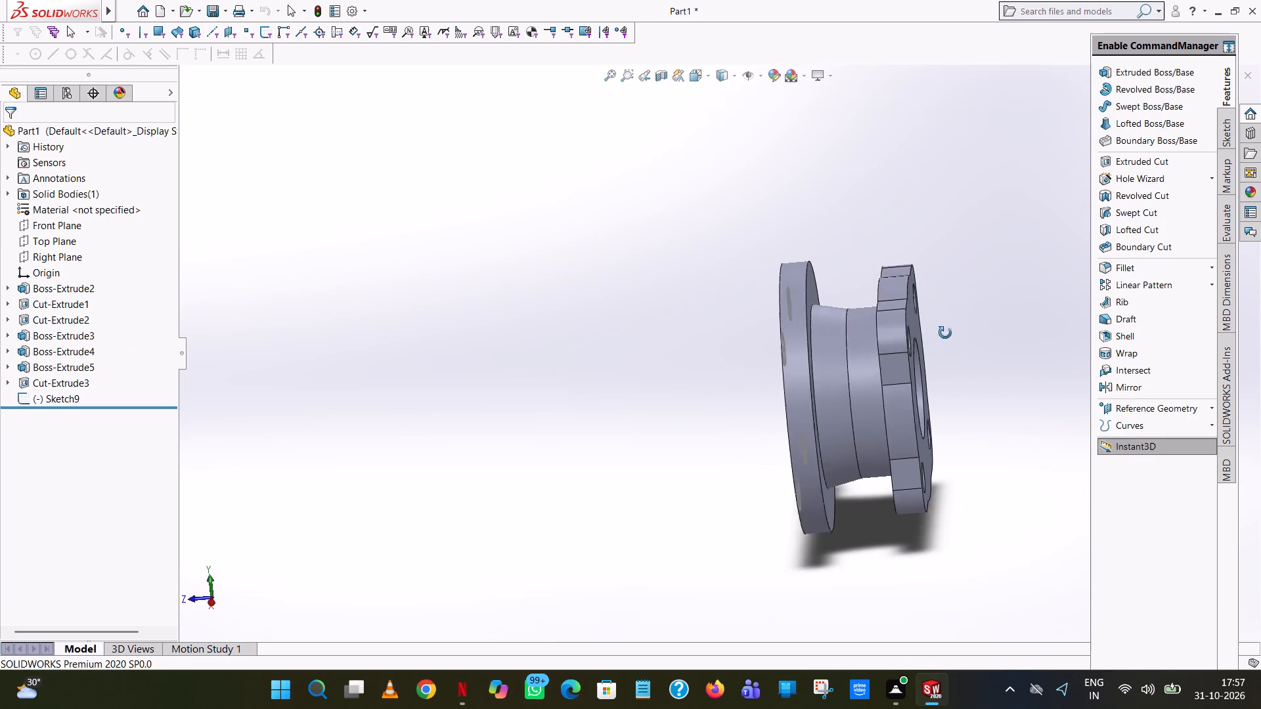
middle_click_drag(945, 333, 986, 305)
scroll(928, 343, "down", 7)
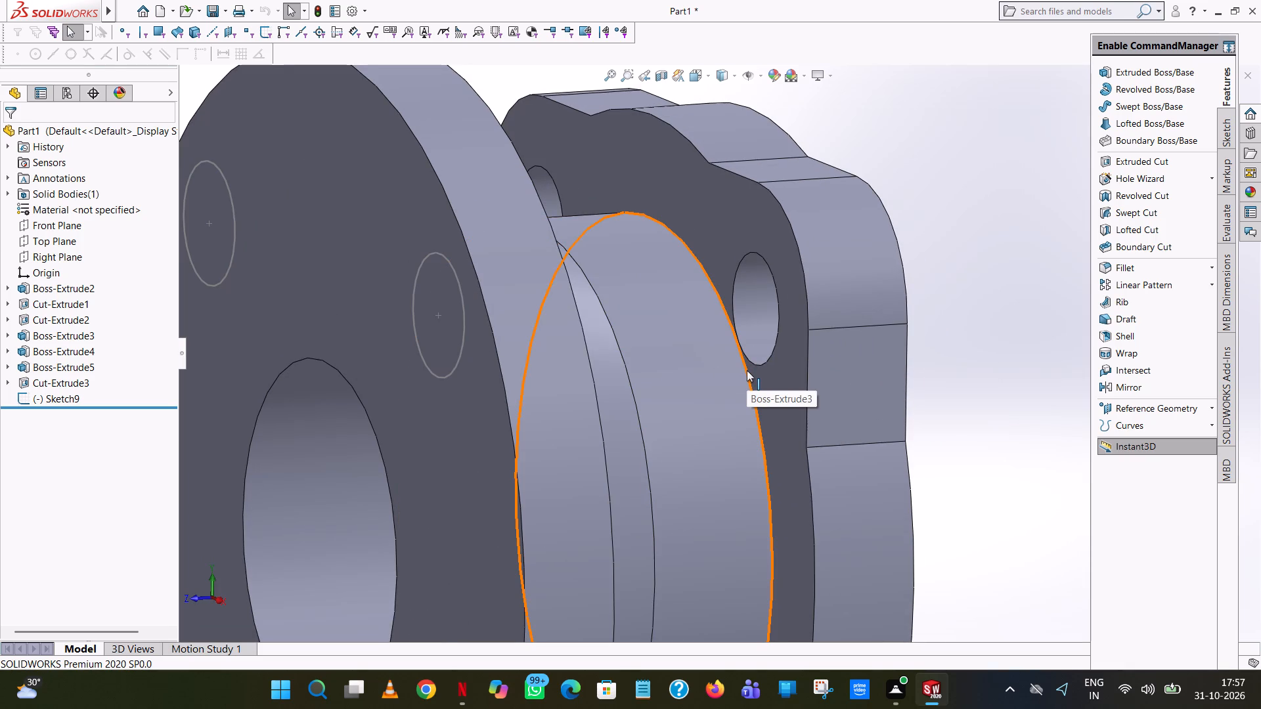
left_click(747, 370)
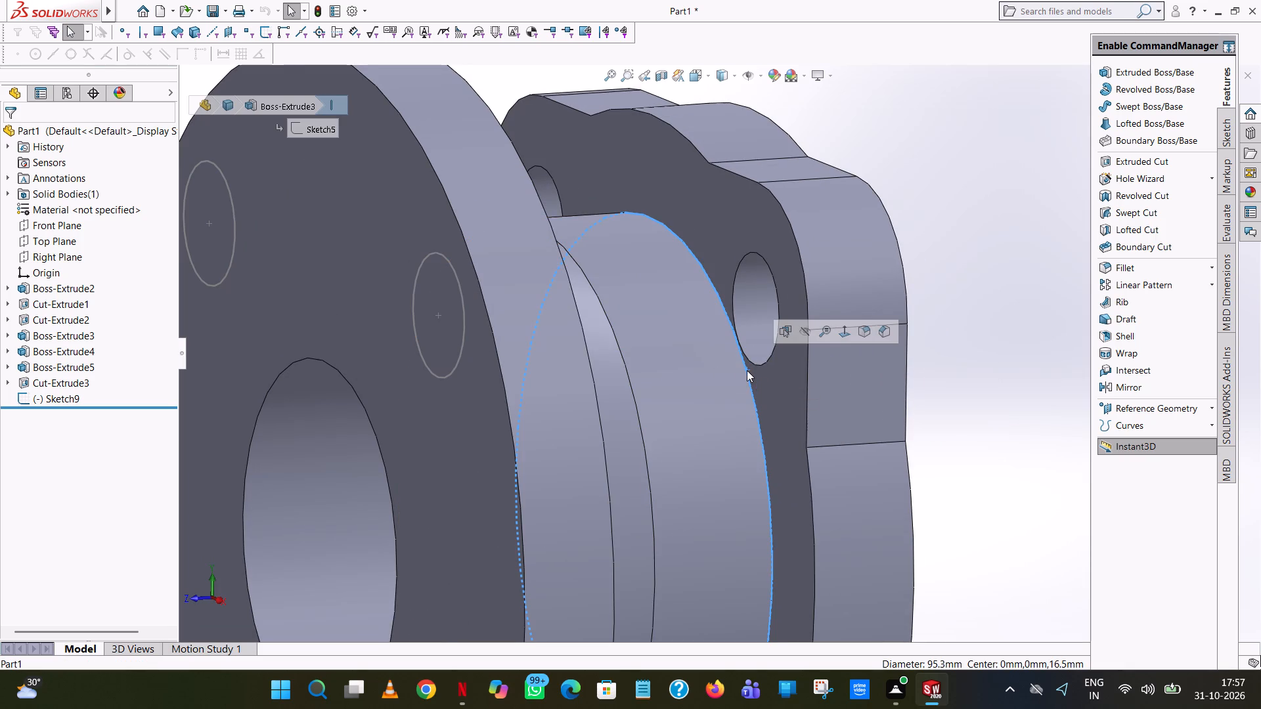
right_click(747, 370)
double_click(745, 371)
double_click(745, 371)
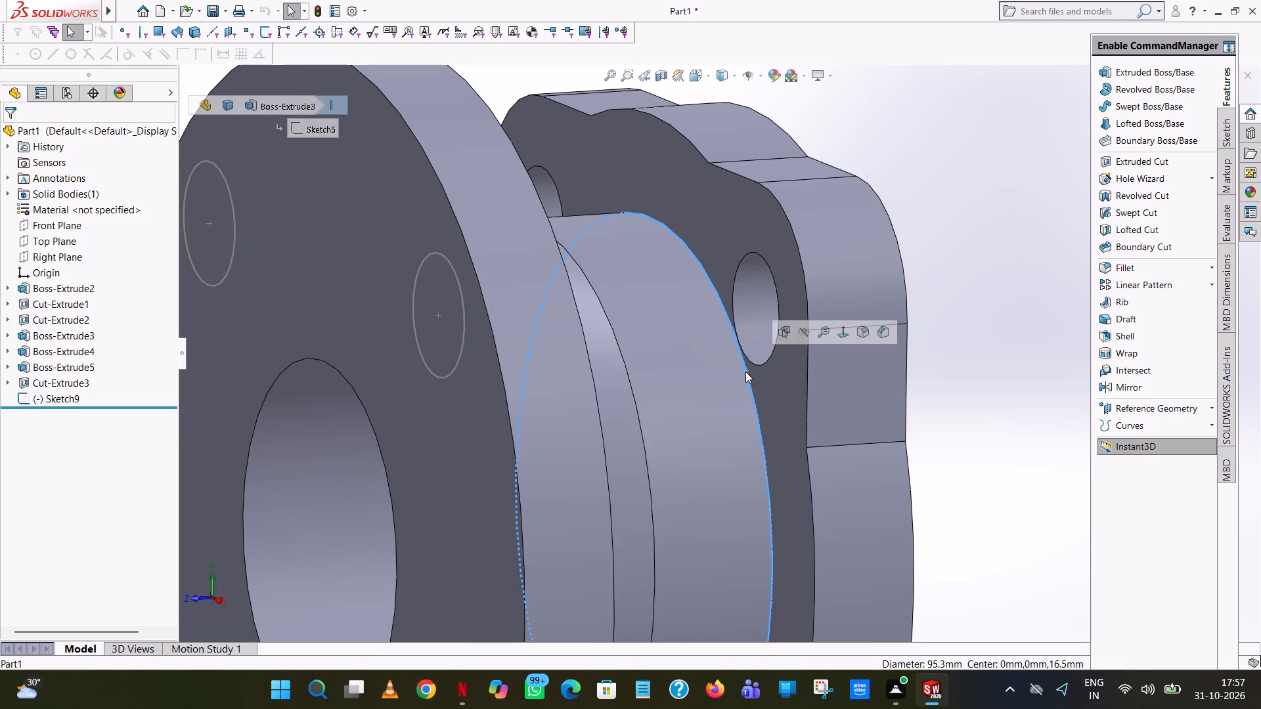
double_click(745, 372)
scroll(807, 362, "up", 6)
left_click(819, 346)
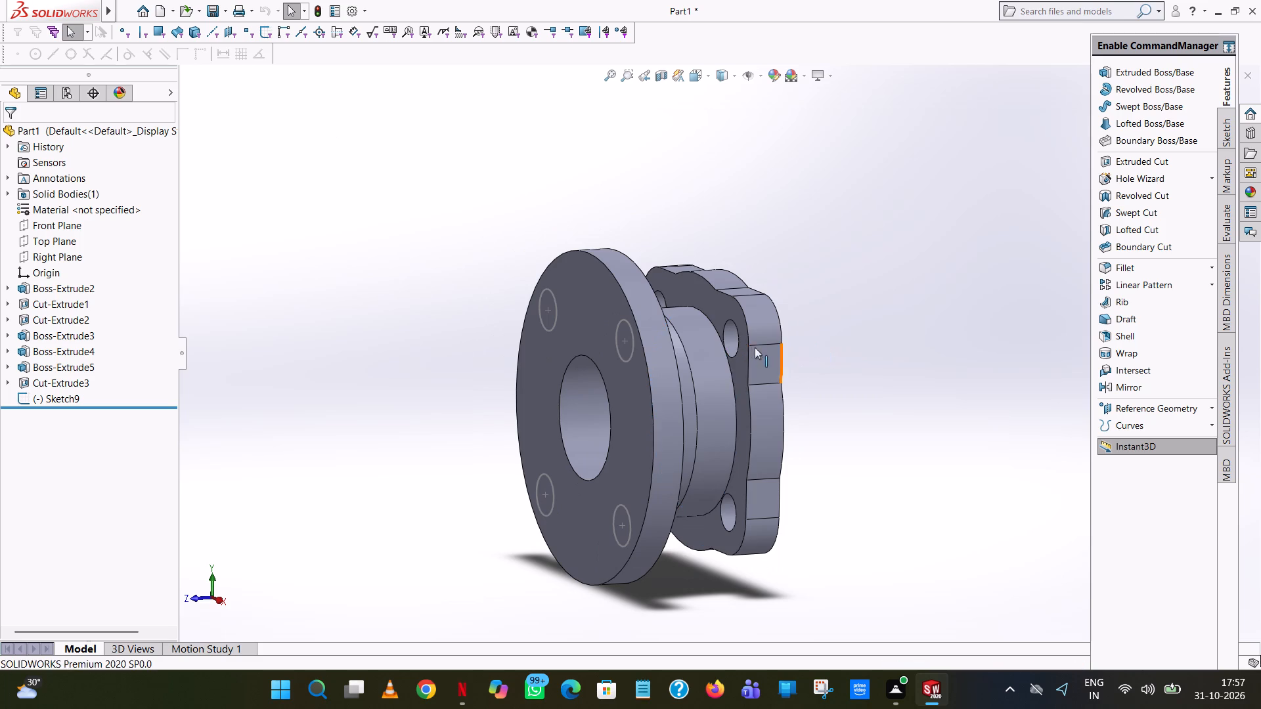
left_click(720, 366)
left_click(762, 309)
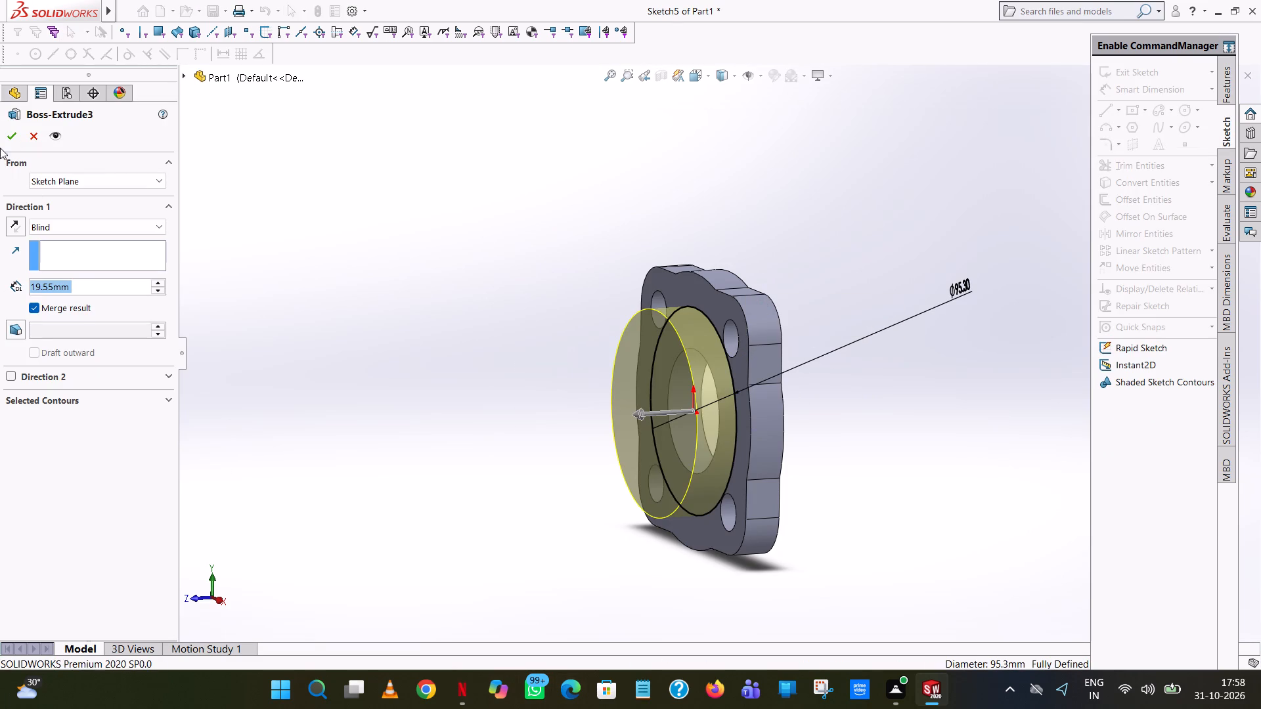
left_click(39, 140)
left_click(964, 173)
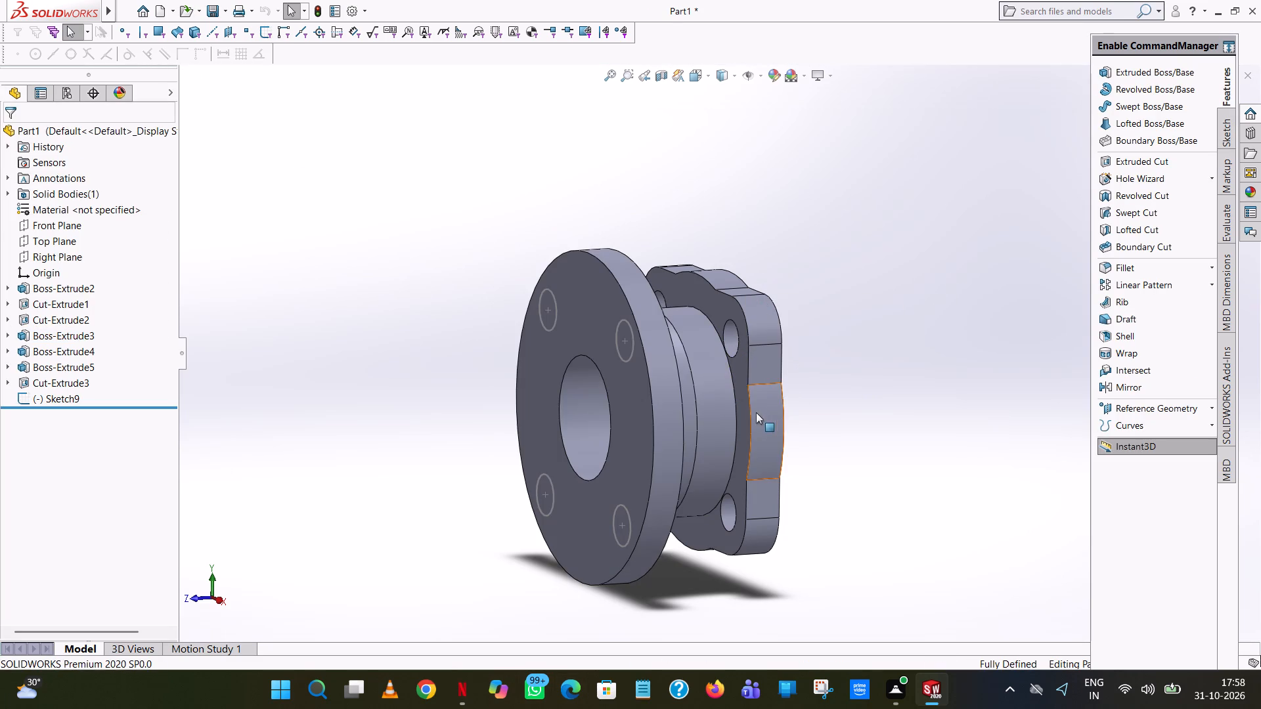
Edit the sketch of the cylindrical boss beside the corner-hole plate, set its circle diameter to 56.80 mm, and rebuild.
left_click(732, 381)
left_click(727, 372)
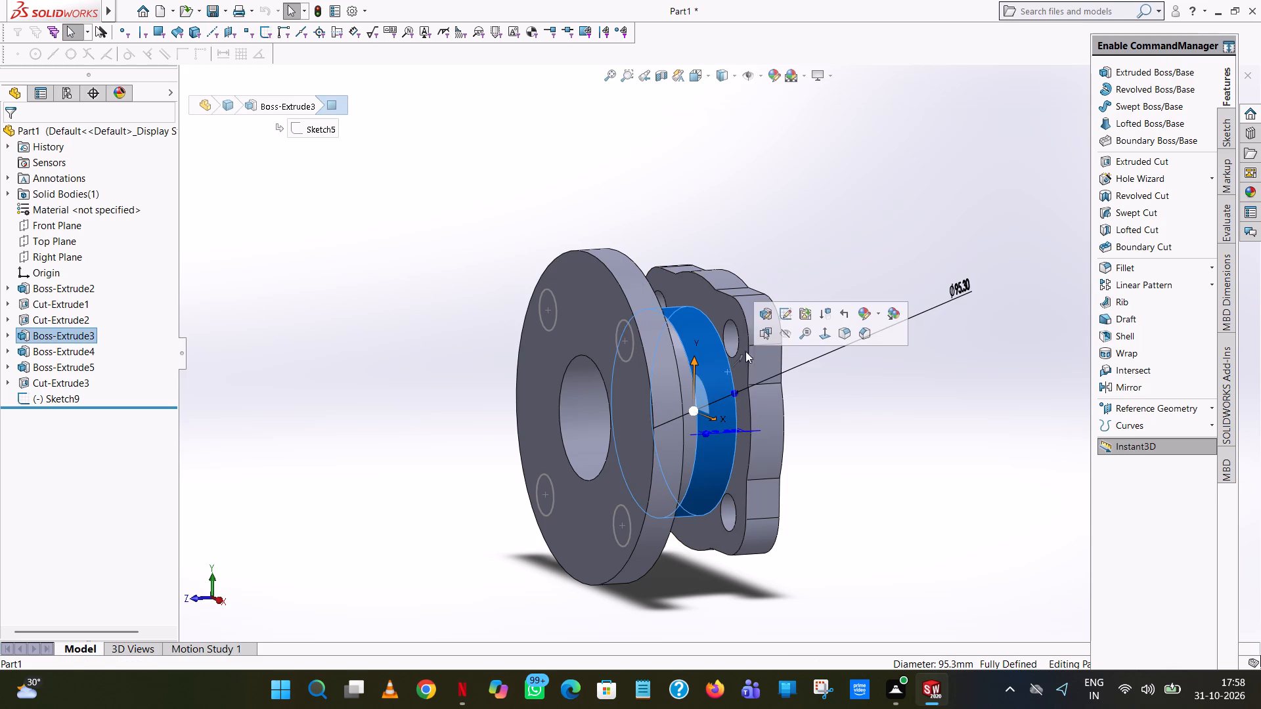
left_click(785, 319)
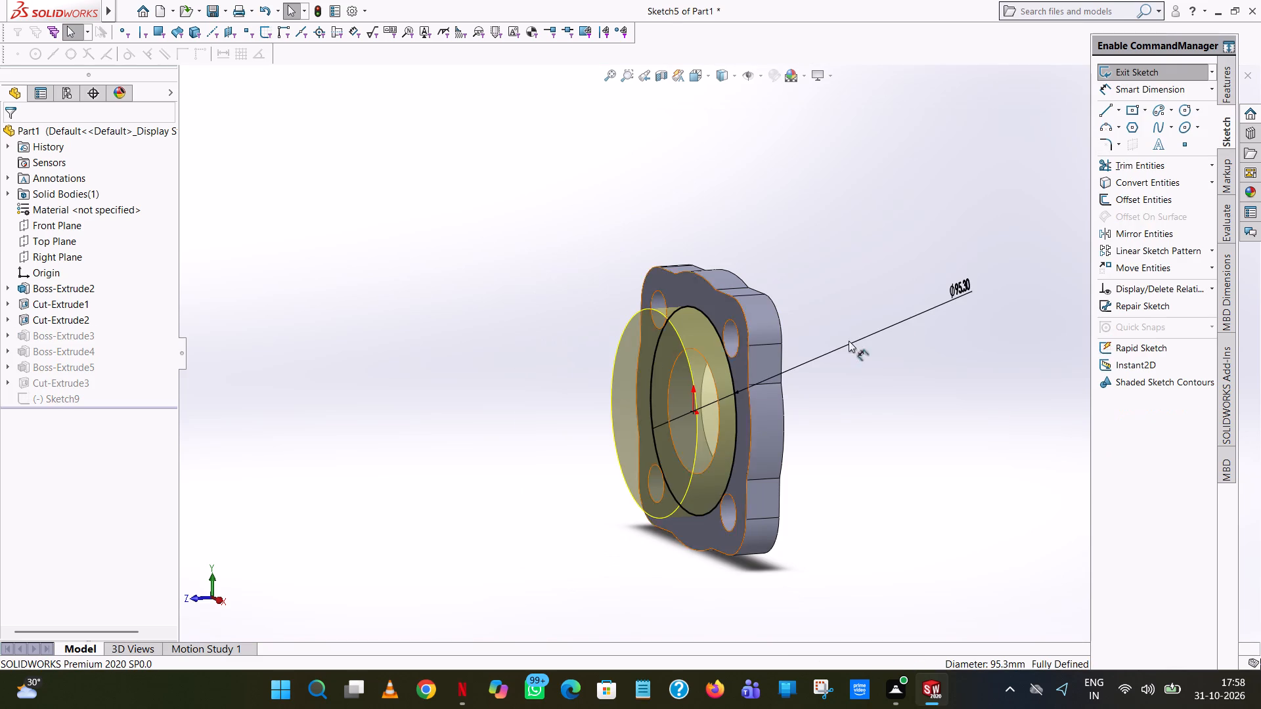
double_click(956, 290)
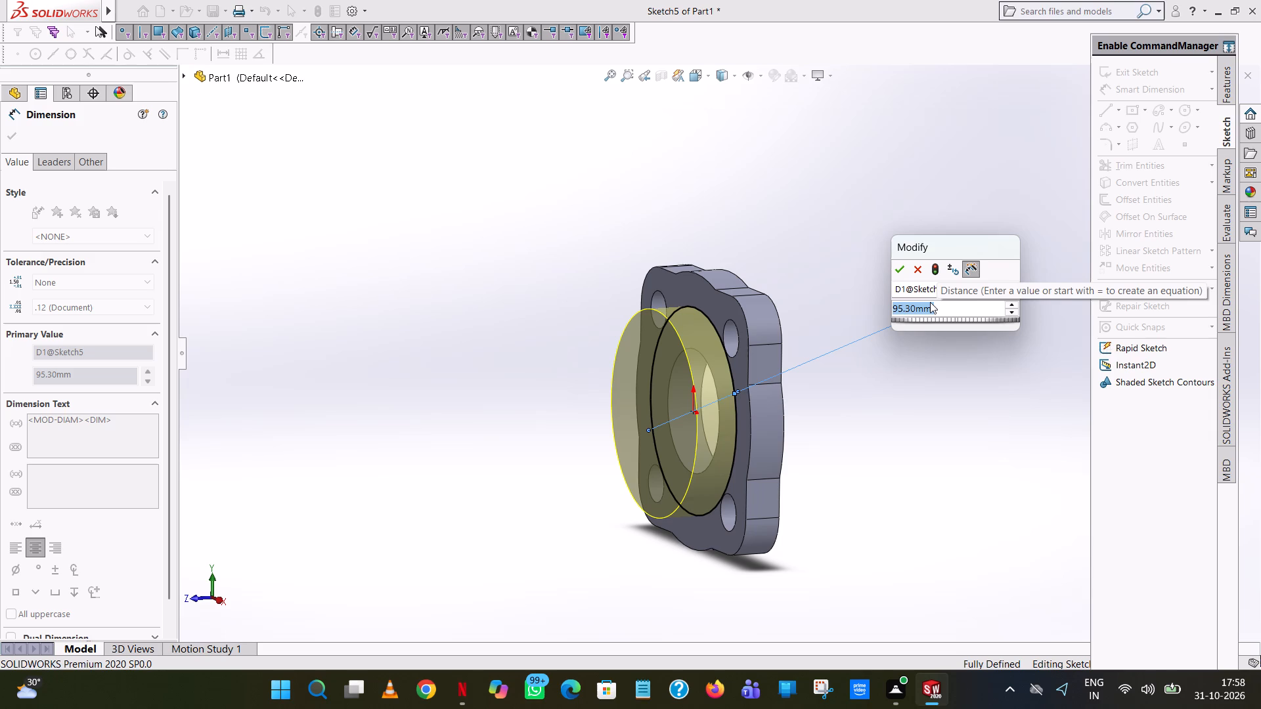
key("8")
key("BackSpace")
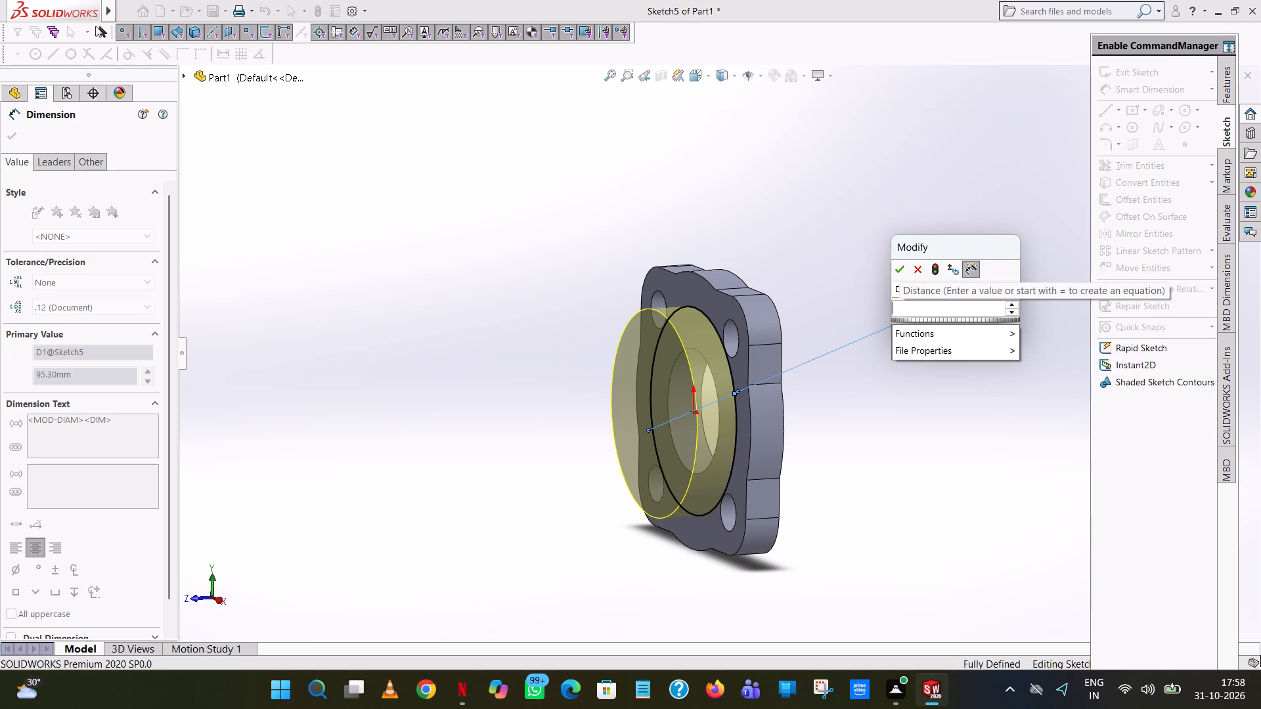
type("50.8")
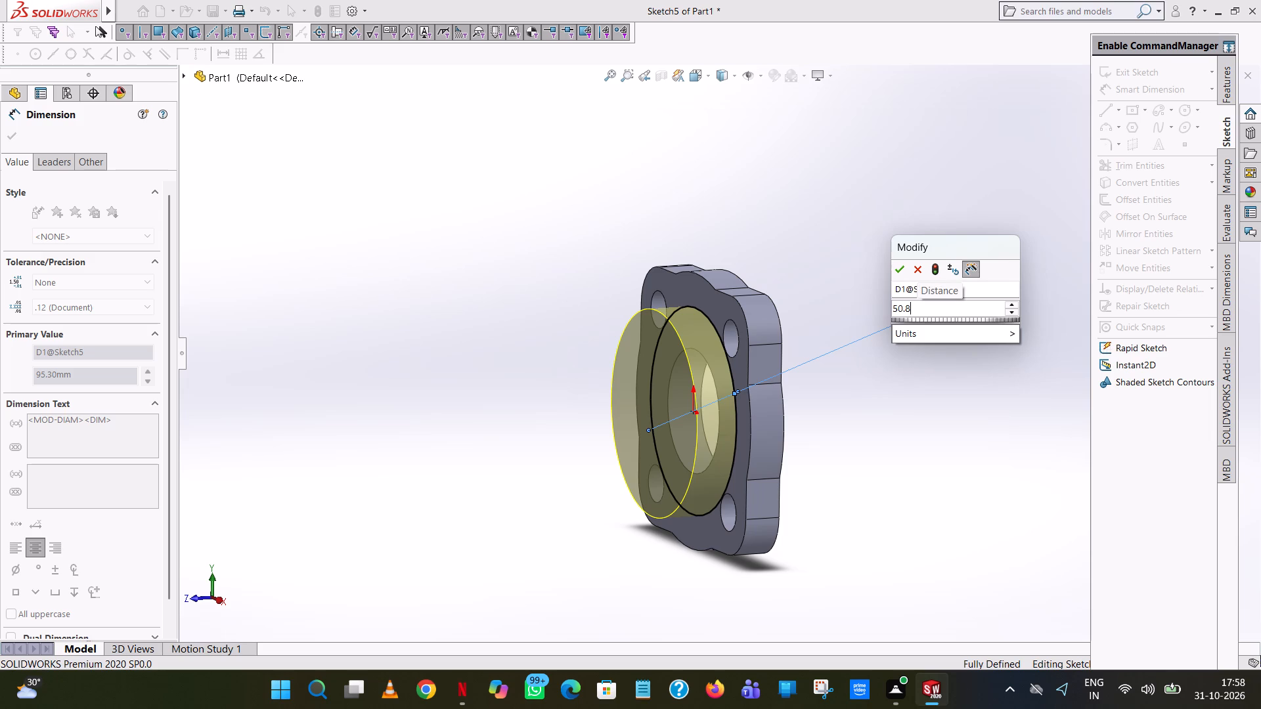
type("+6")
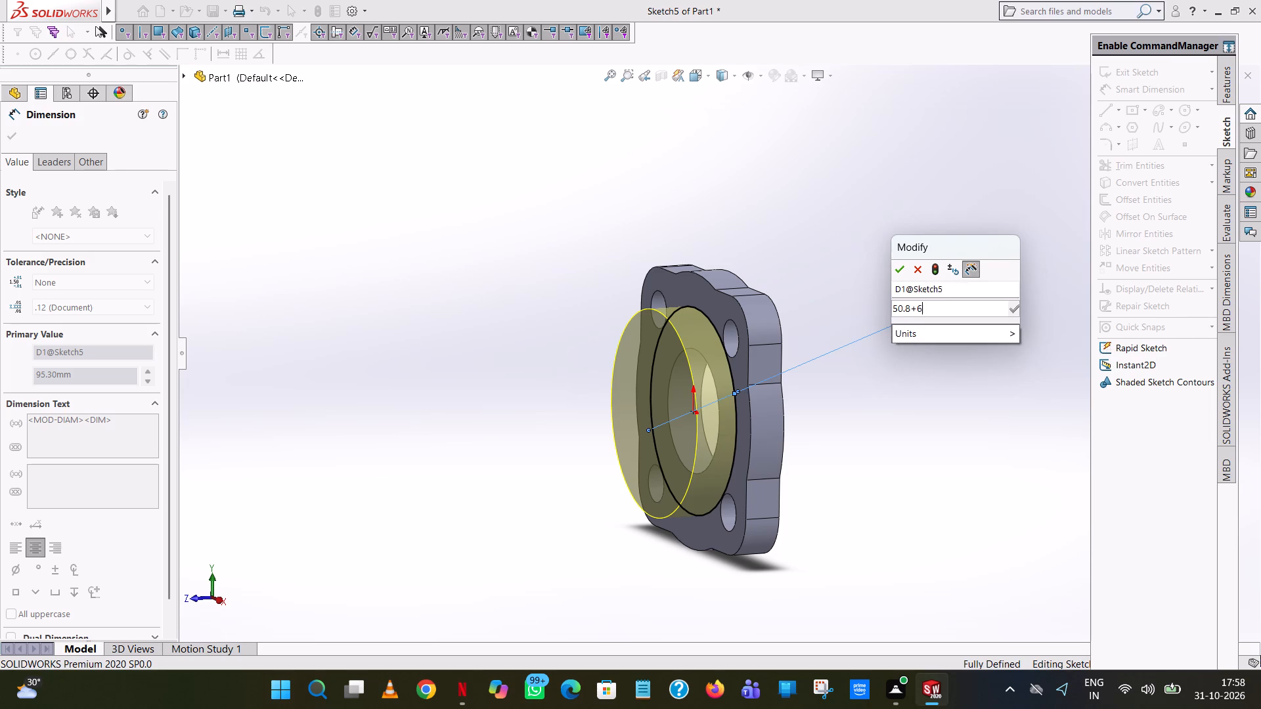
key("Return")
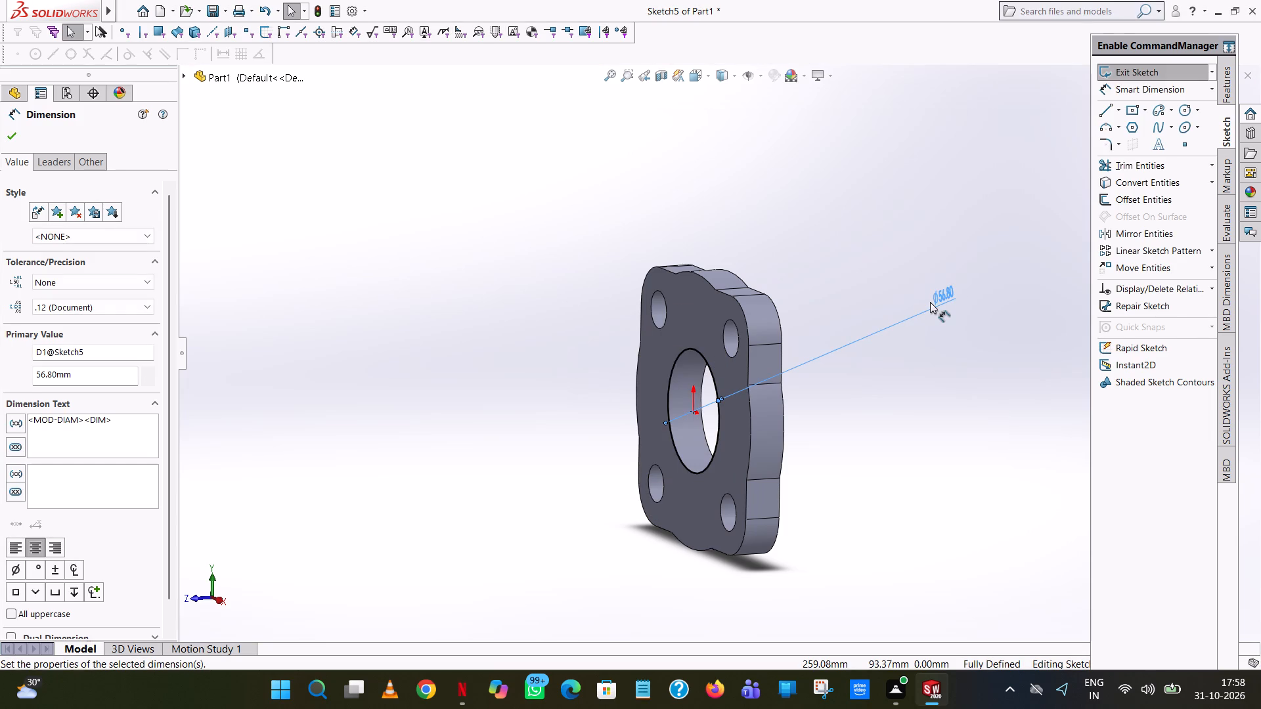
left_click(889, 282)
middle_click_drag(519, 301, 516, 306)
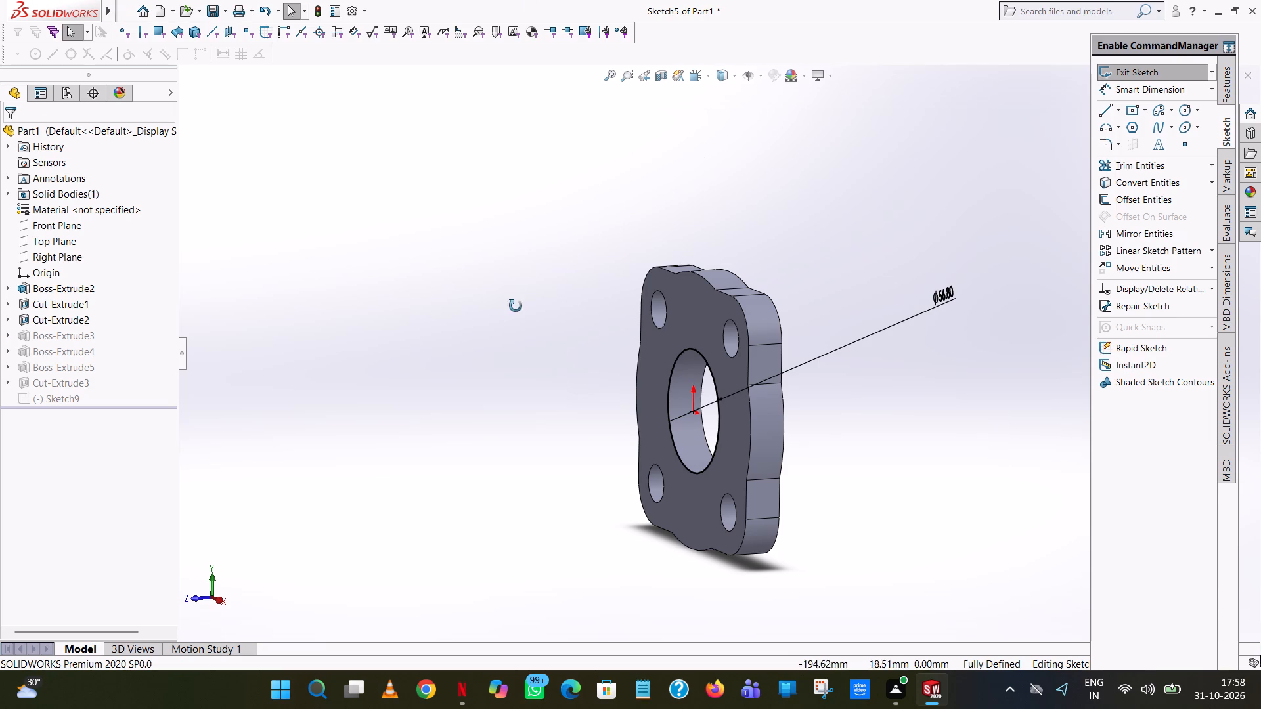
middle_click_drag(516, 306, 491, 324)
scroll(487, 324, "up", 1)
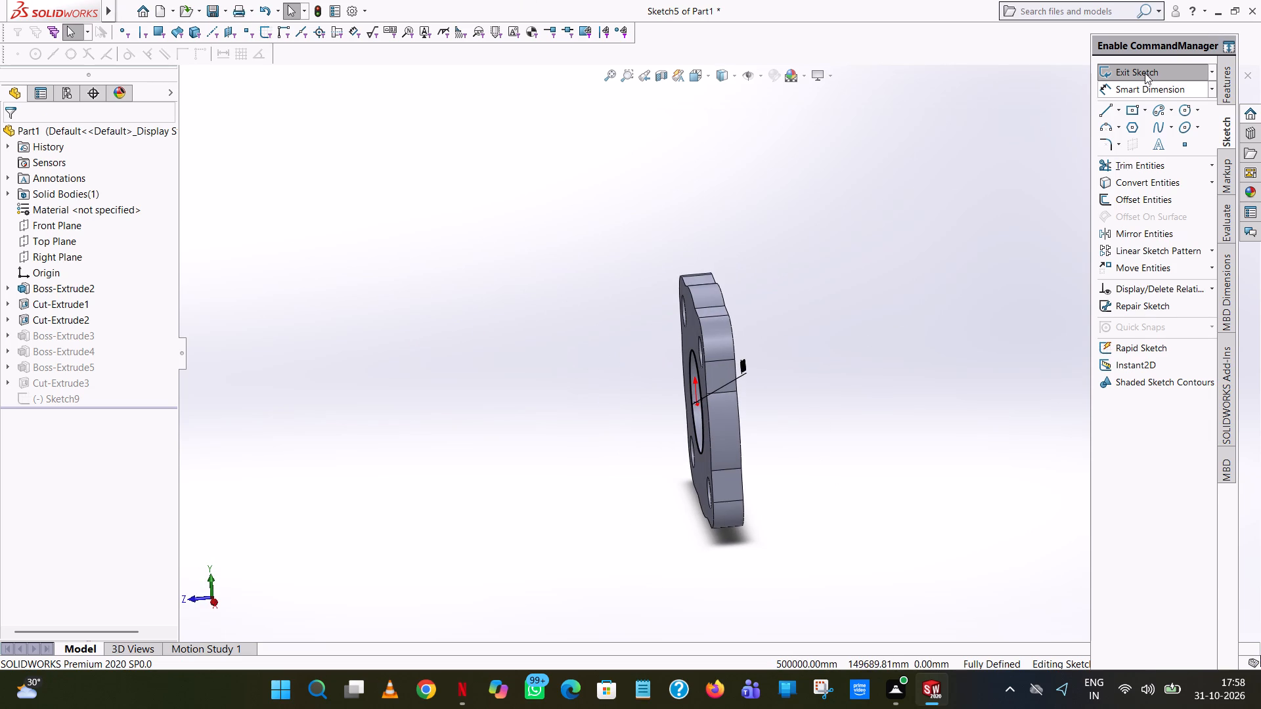
left_click(1145, 73)
left_click(656, 352)
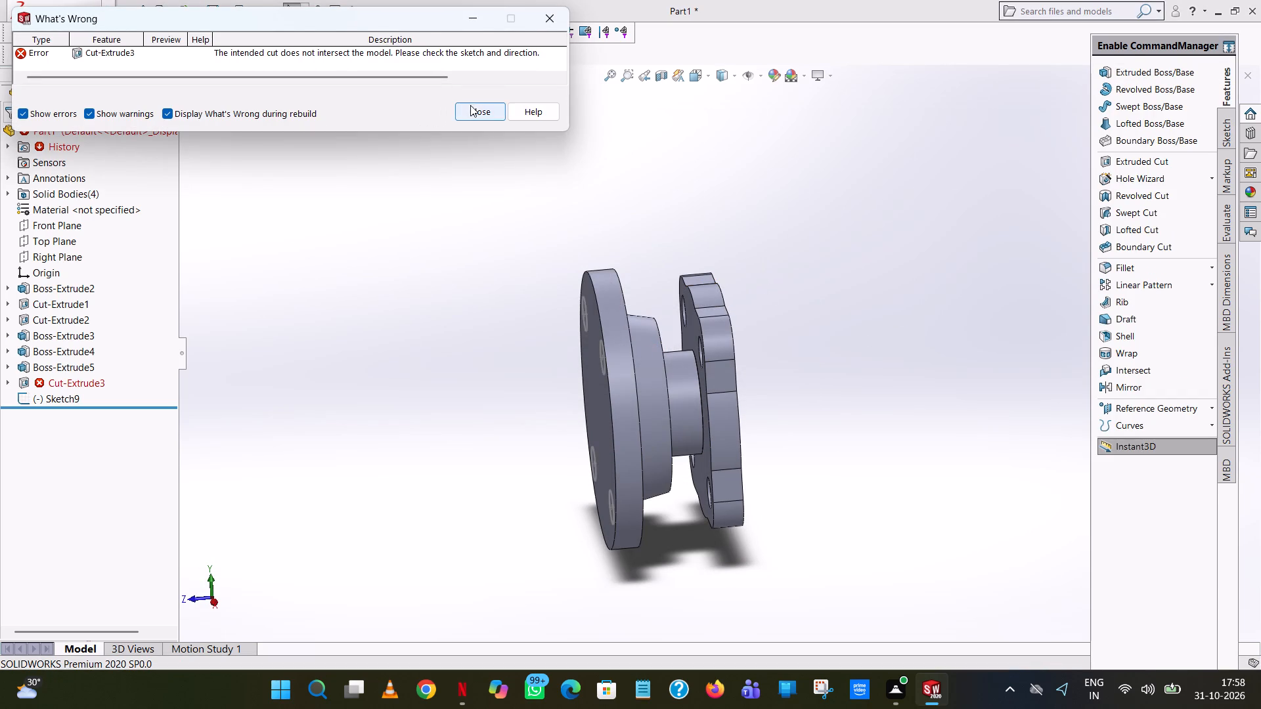
left_click(472, 104)
Delete the drafted boss together with its dependent end flange, central bore cut and flange-hole sketch.
scroll(678, 381, "down", 7)
scroll(677, 383, "up", 1)
middle_click_drag(675, 385, 671, 387)
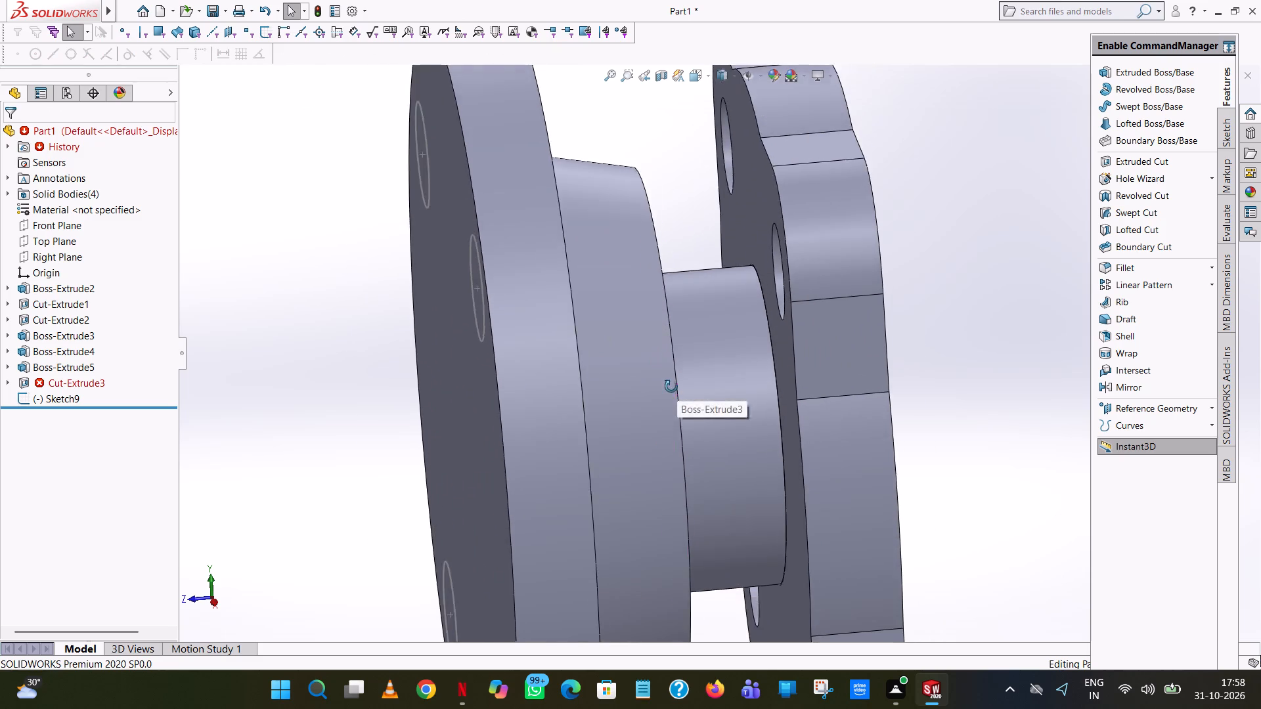
middle_click_drag(671, 387, 646, 391)
left_click(641, 318)
right_click(640, 318)
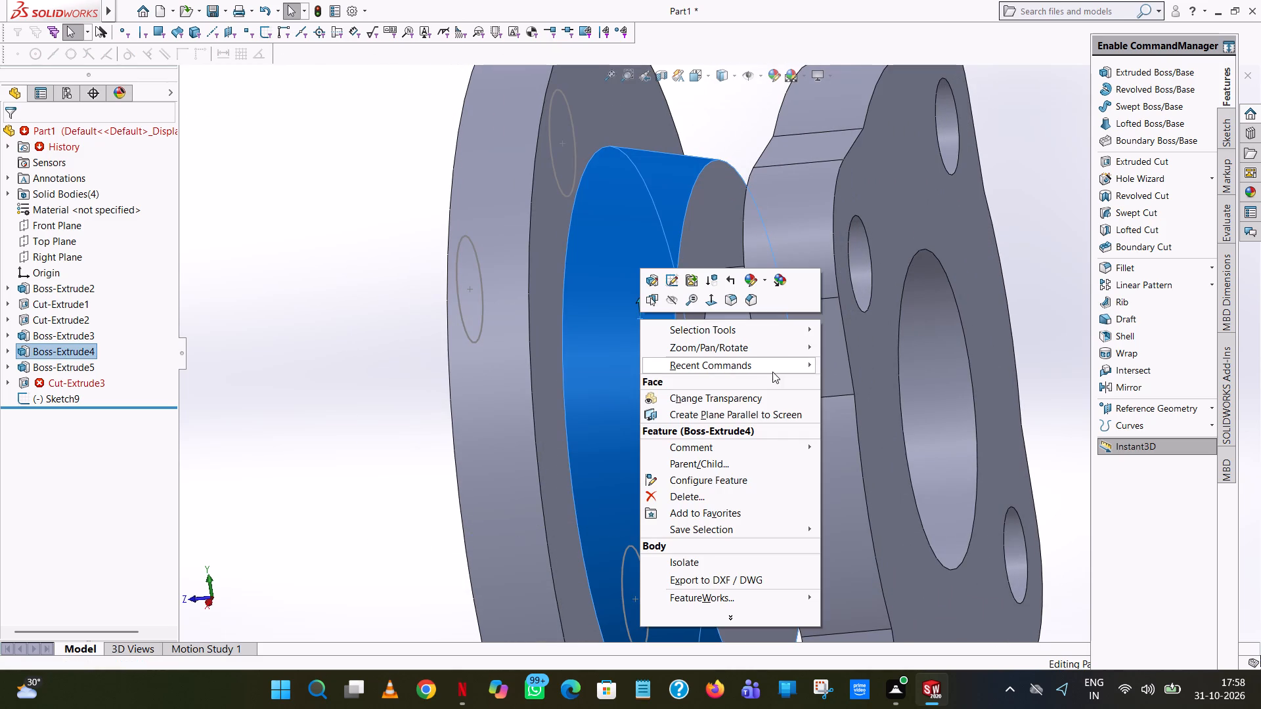
left_click(875, 285)
scroll(796, 333, "up", 1)
middle_click_drag(792, 340, 820, 326)
scroll(826, 333, "up", 1)
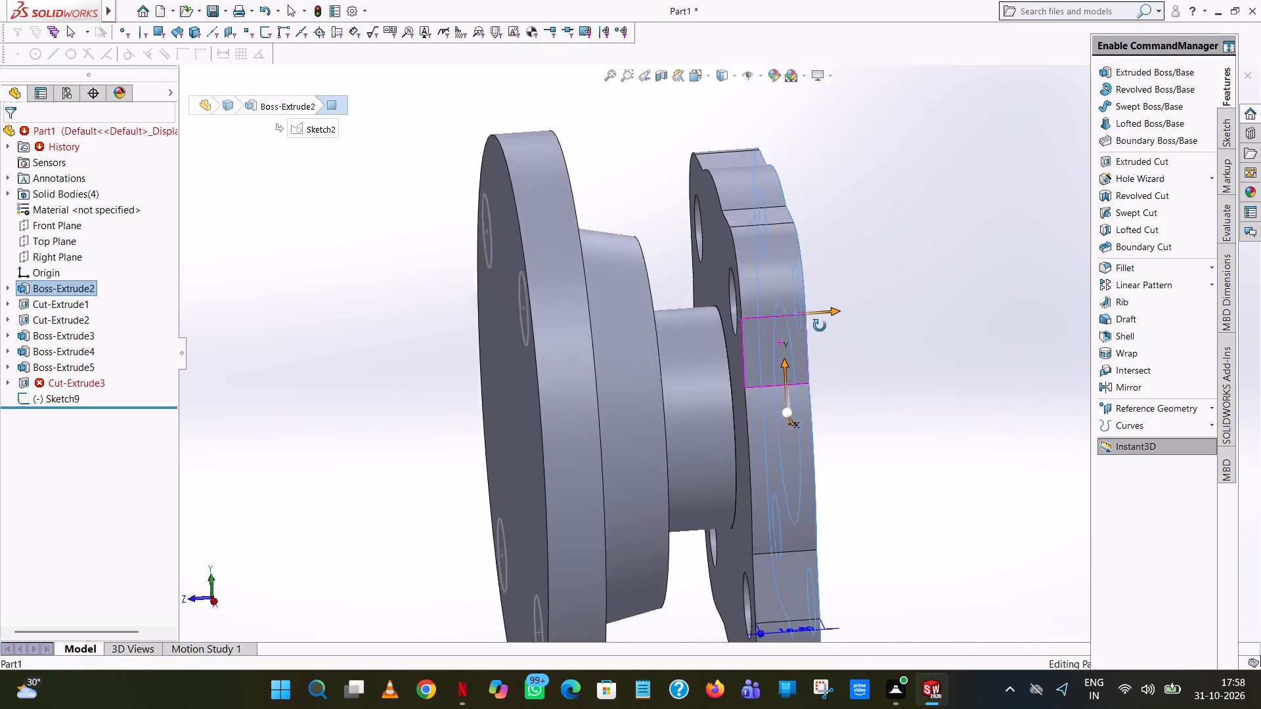
middle_click_drag(820, 326, 808, 314)
scroll(770, 339, "up", 4)
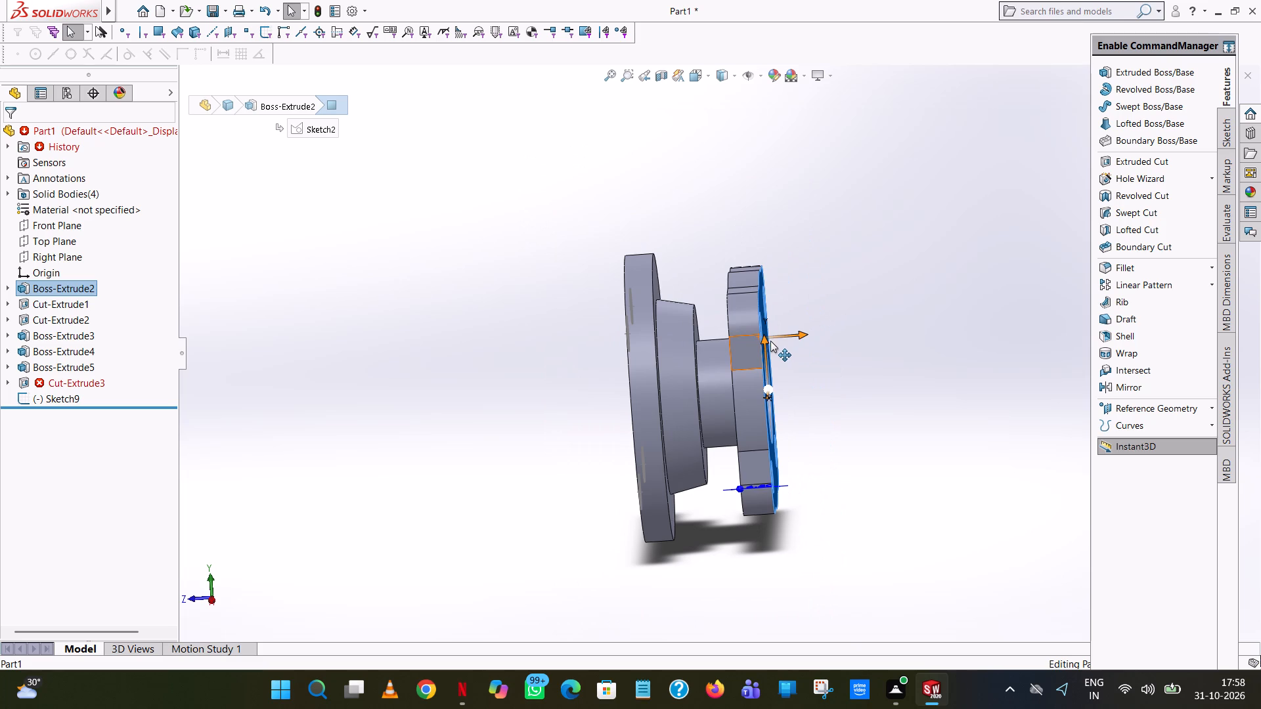
middle_click_drag(788, 341, 799, 330)
middle_click_drag(799, 330, 799, 320)
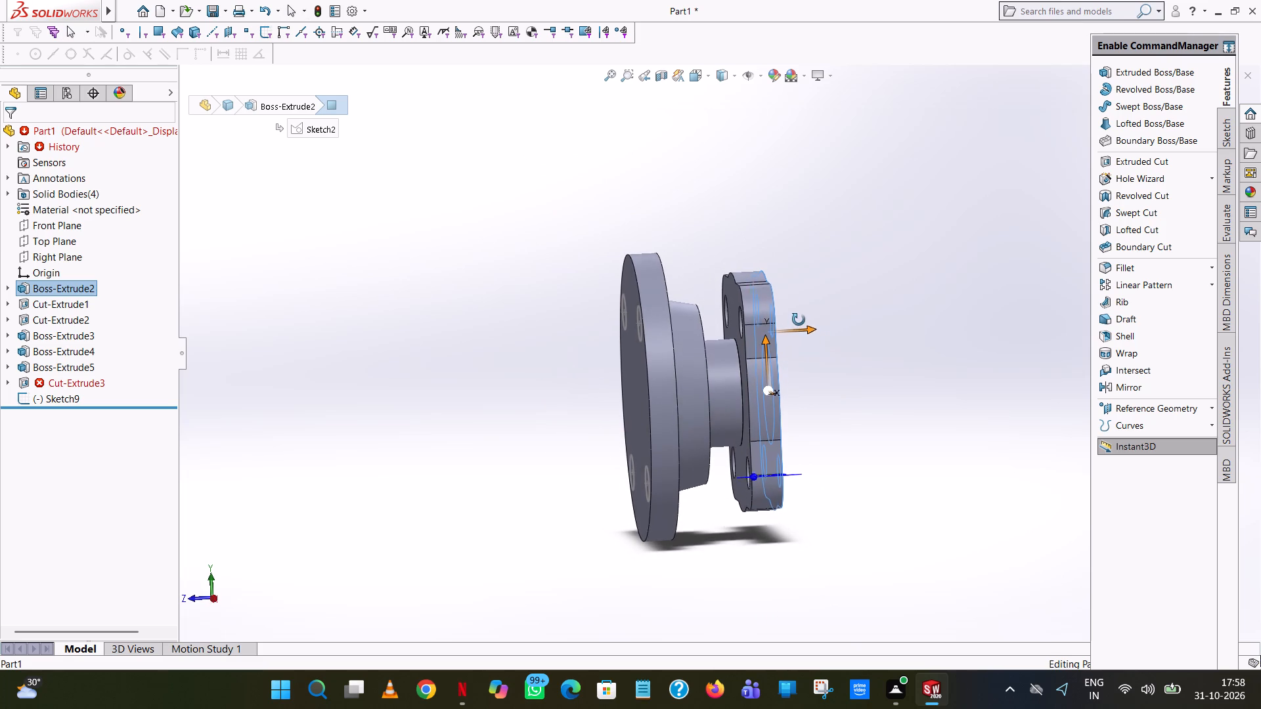
middle_click_drag(799, 320, 795, 311)
scroll(714, 335, "down", 6)
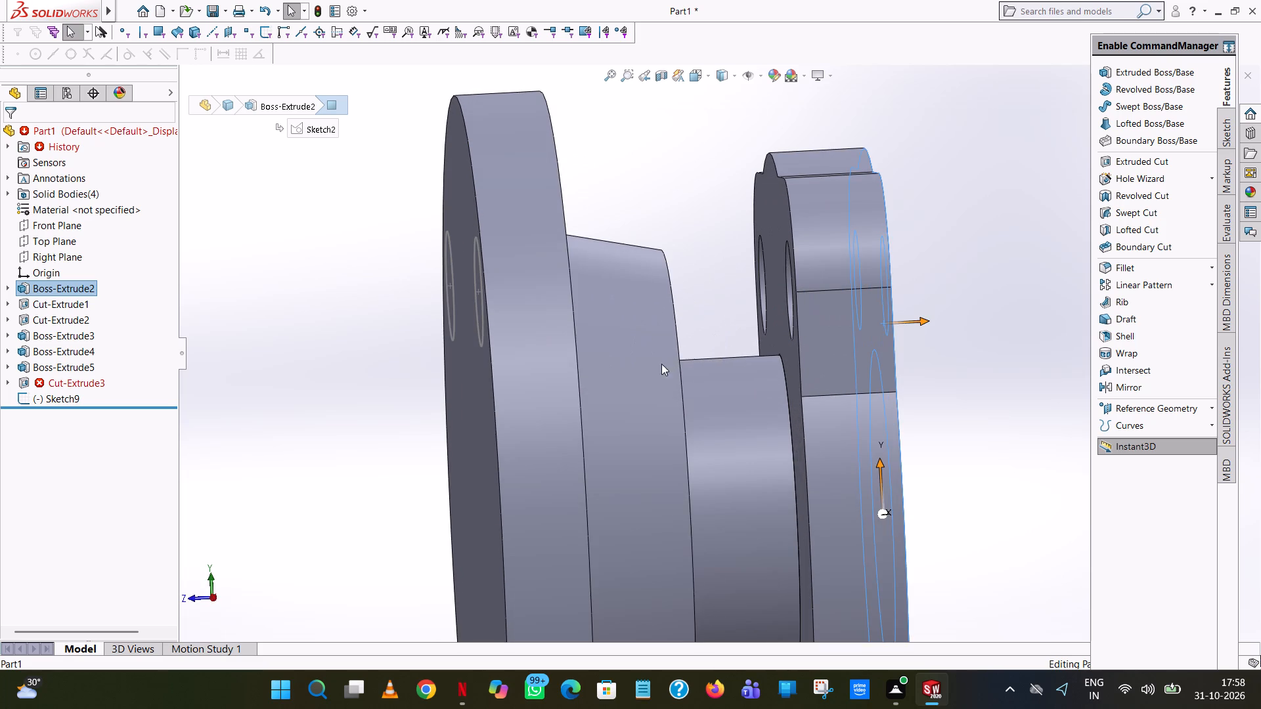
left_click(657, 366)
right_click(657, 366)
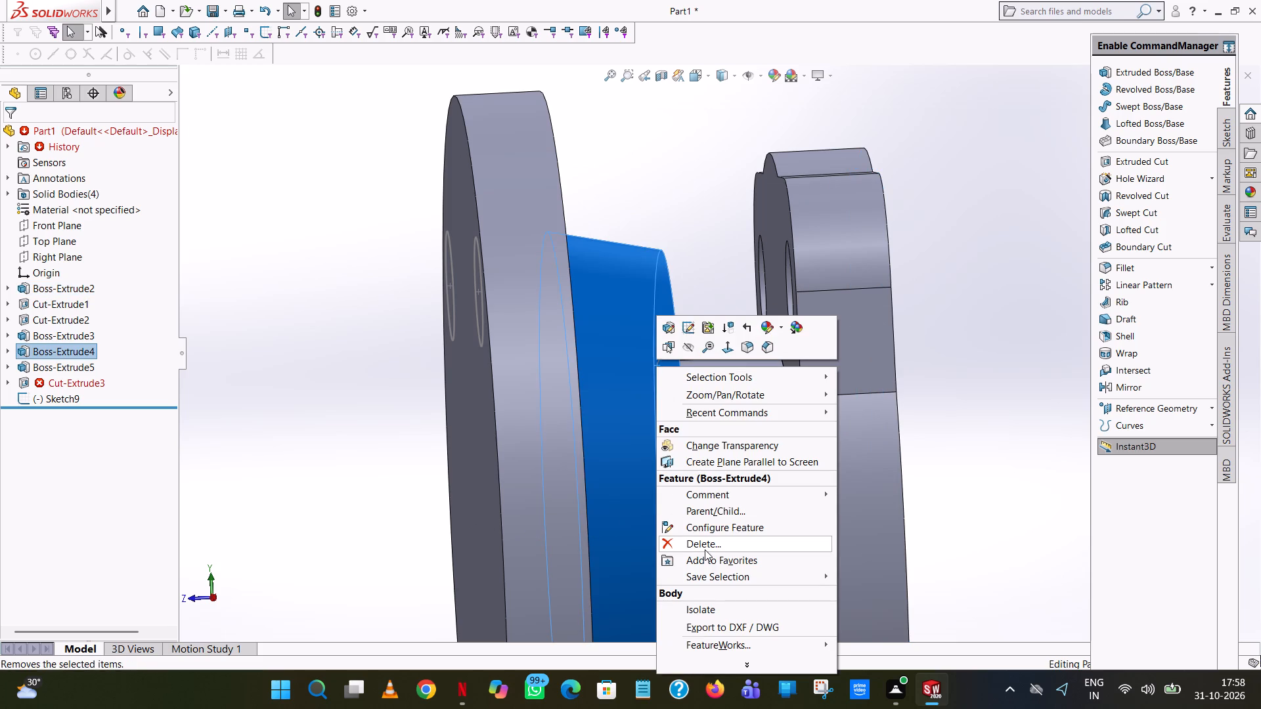
left_click(705, 549)
left_click(717, 258)
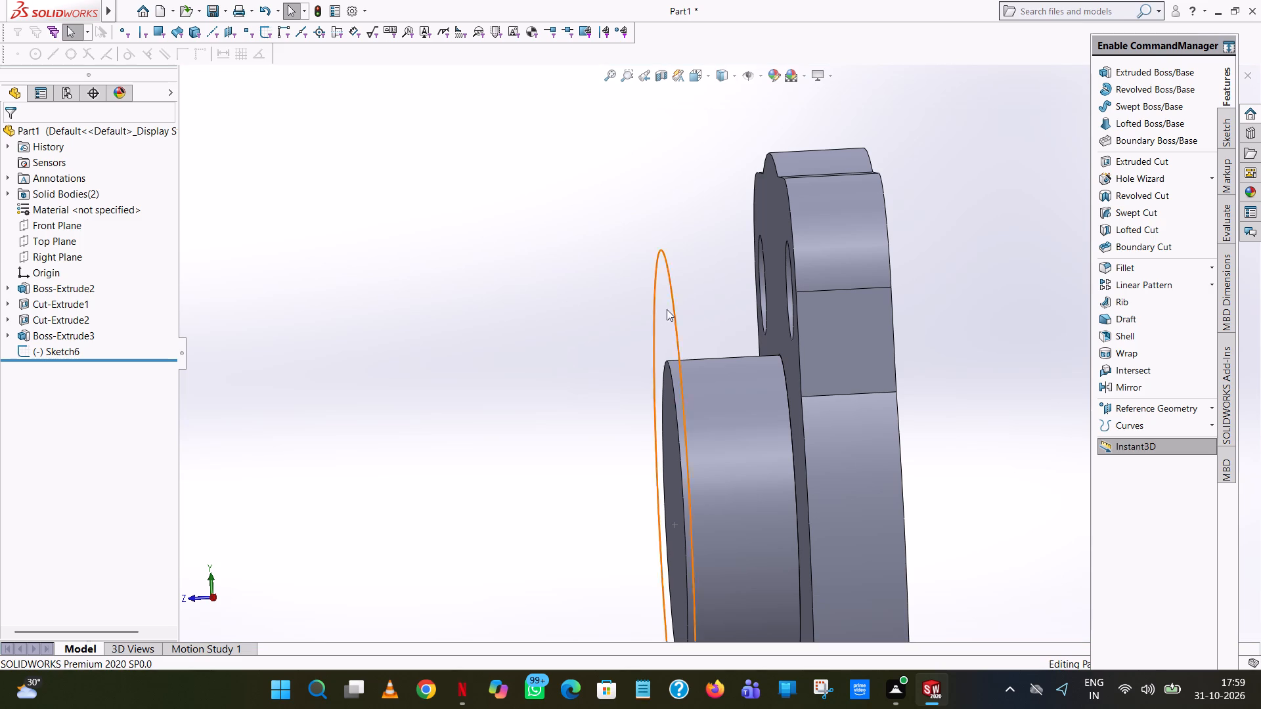
Delete the leftover circle sketch, Sketch6, beside the end of the cylindrical boss.
scroll(703, 330, "up", 6)
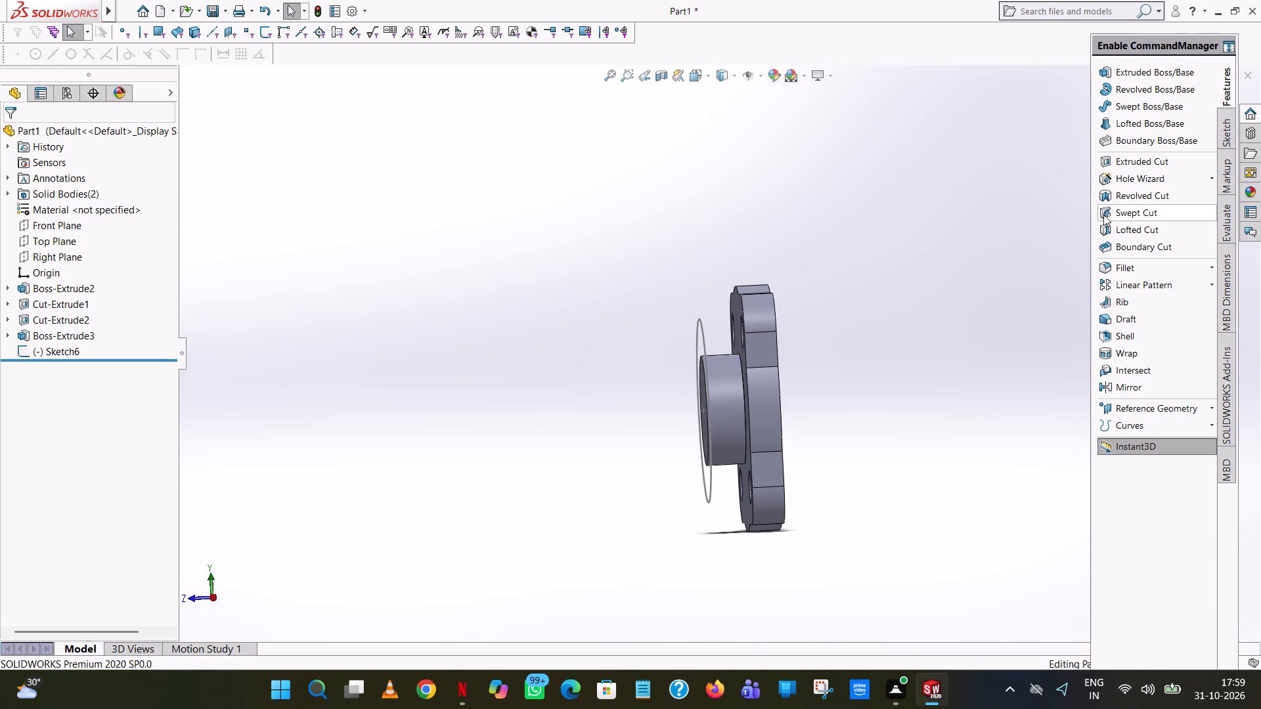
left_click(41, 346)
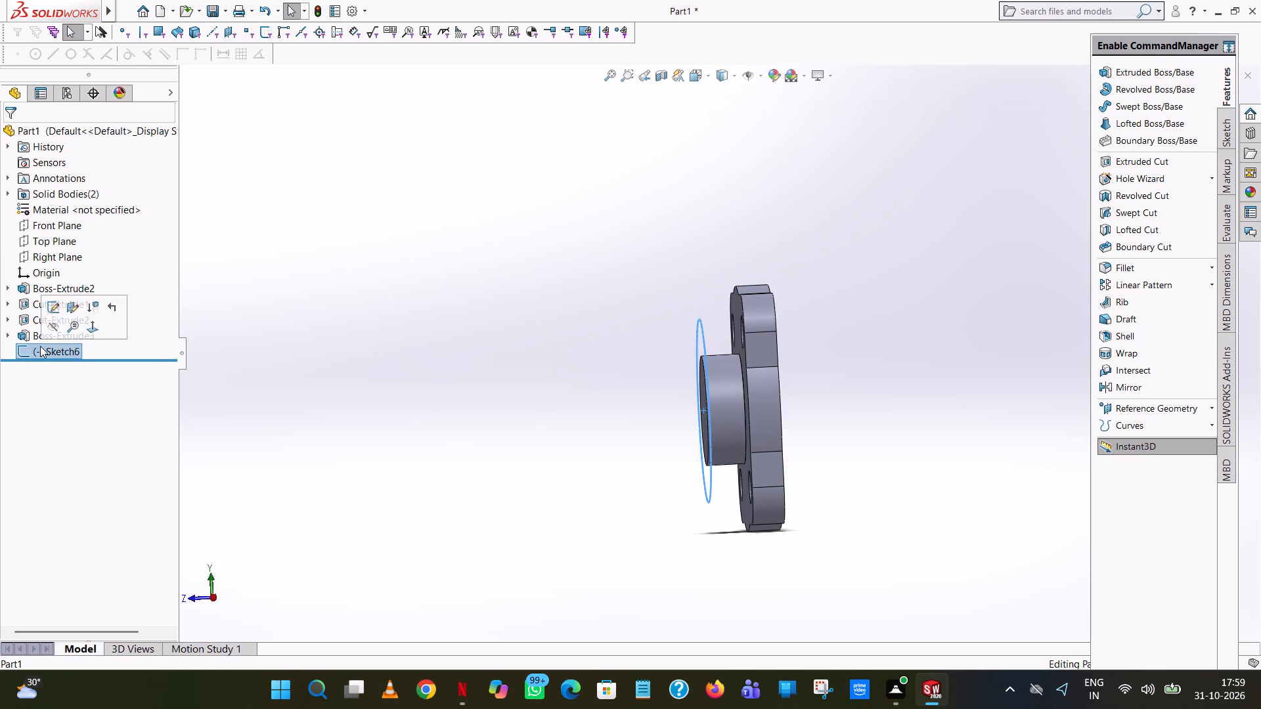
right_click(39, 346)
left_click(89, 435)
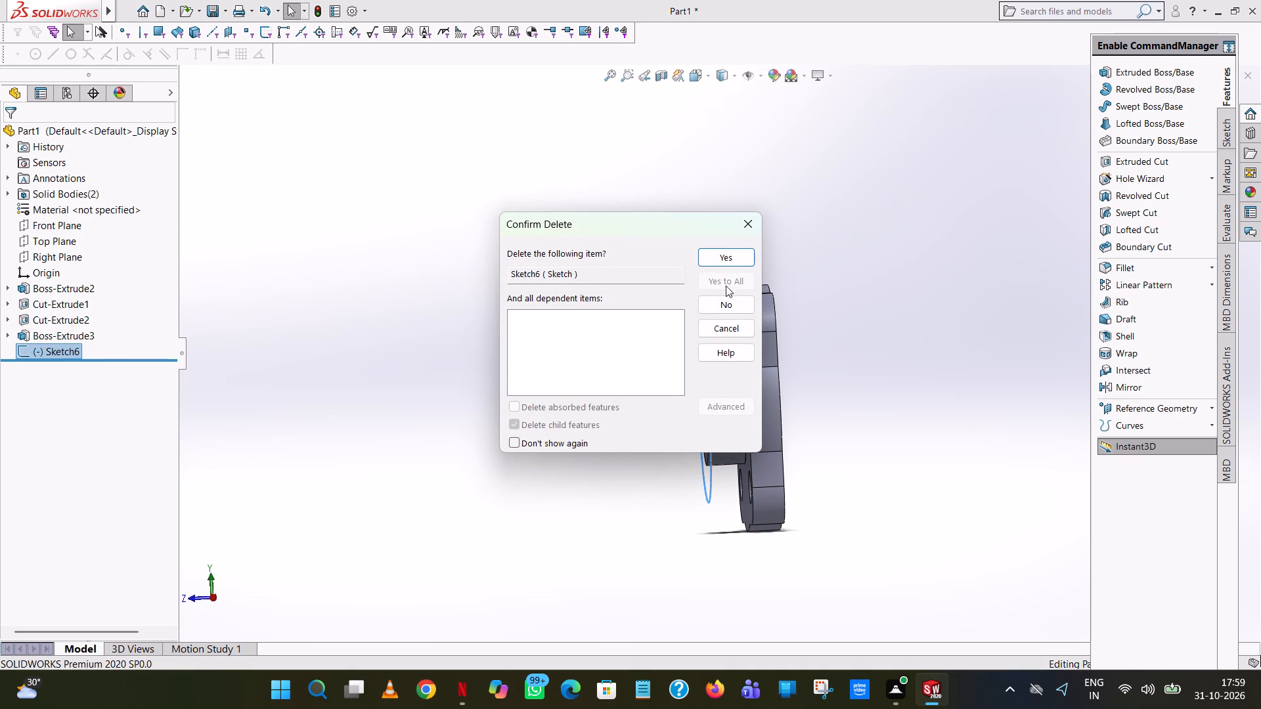
left_click(716, 261)
Create a reference plane offset 19.55 mm outward from the end face of the cylindrical boss.
left_click(1147, 408)
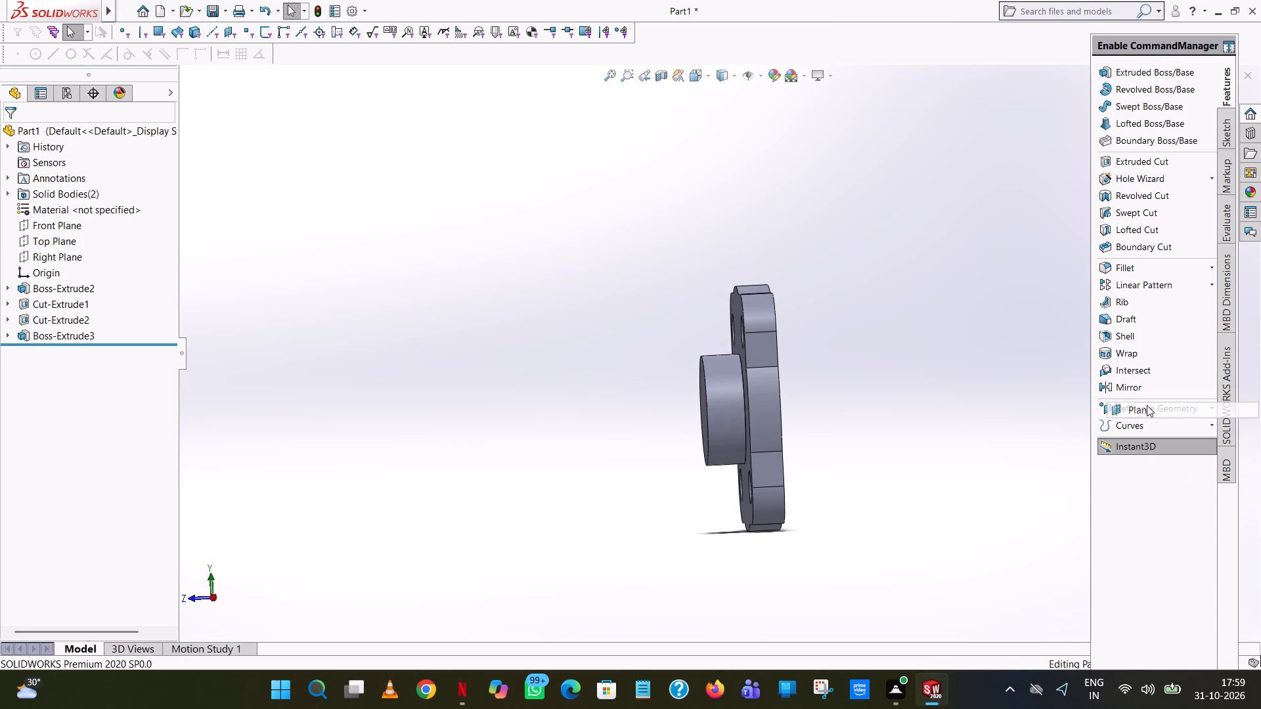
middle_click_drag(852, 398, 871, 395)
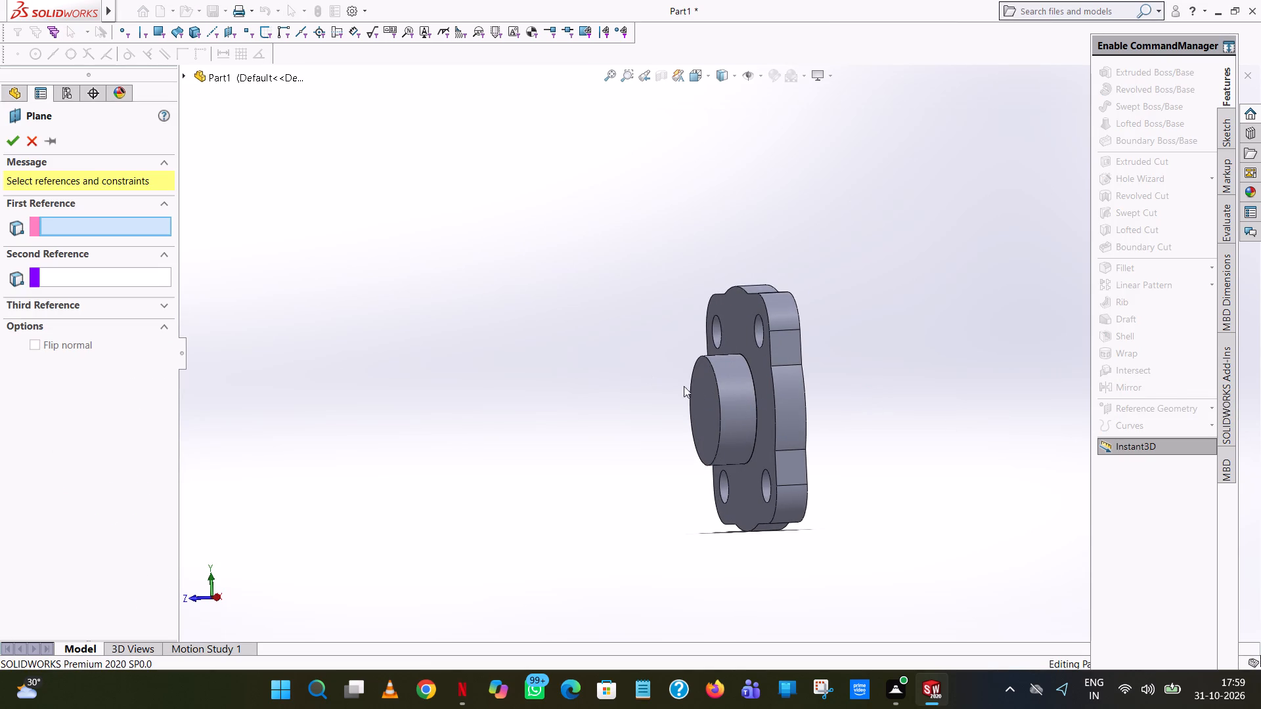
left_click(699, 393)
middle_click_drag(755, 415, 726, 414)
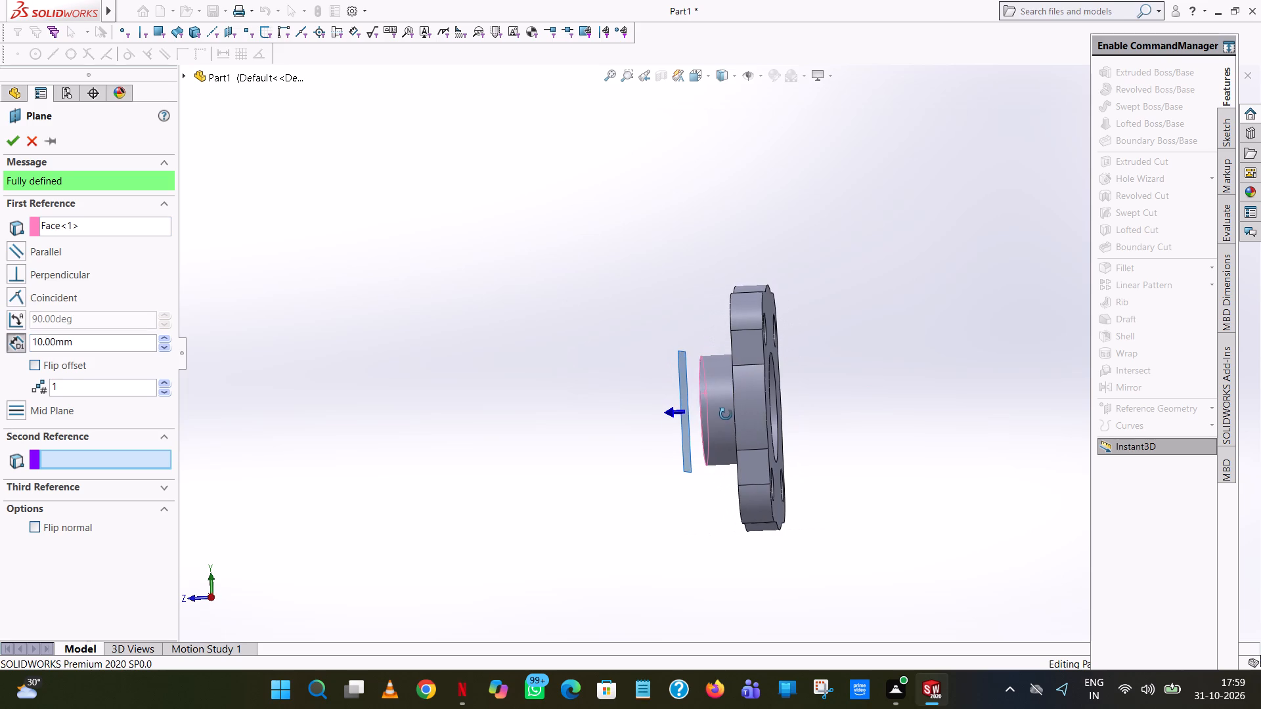
middle_click_drag(726, 414, 727, 431)
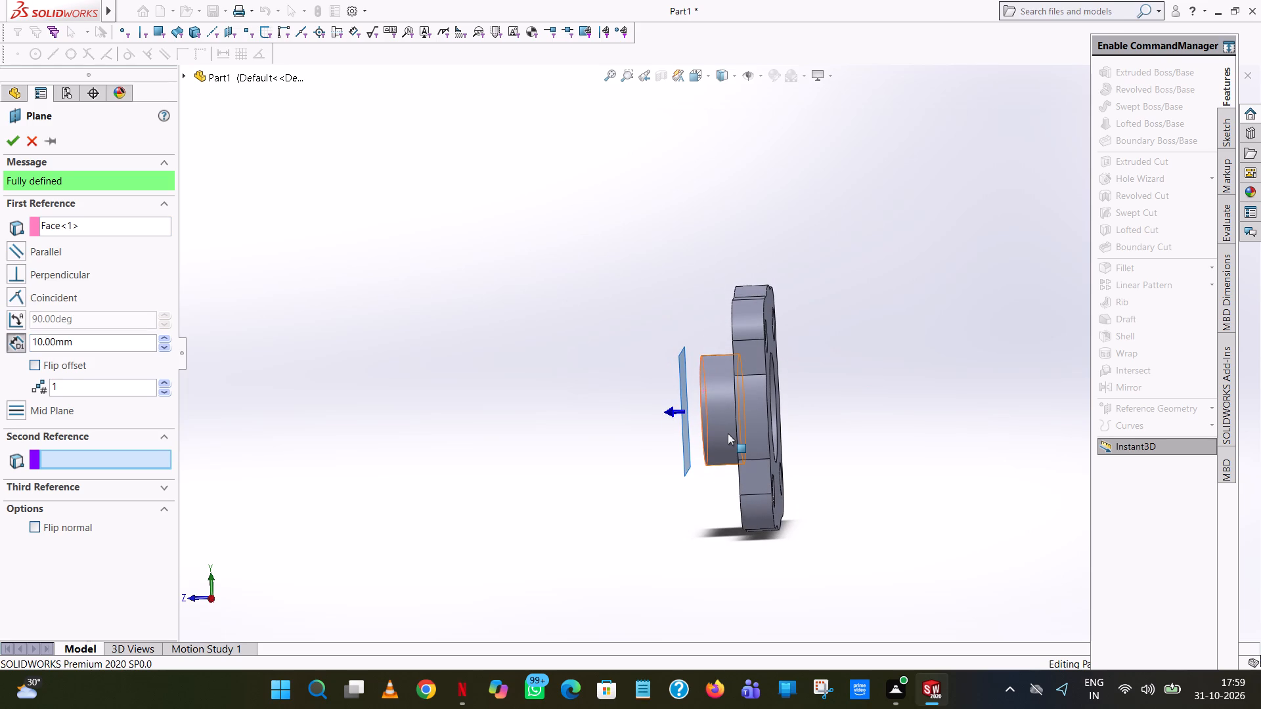
type("19.55")
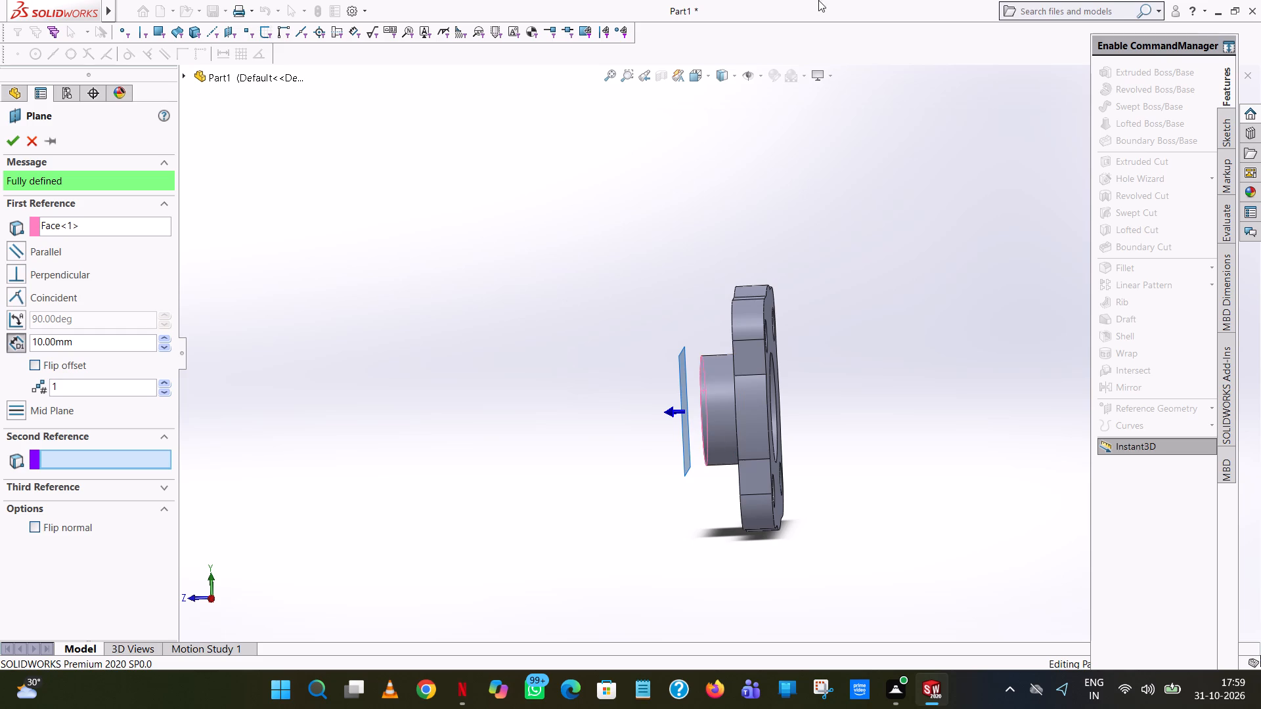
double_click(100, 343)
type("19.55")
key("Return")
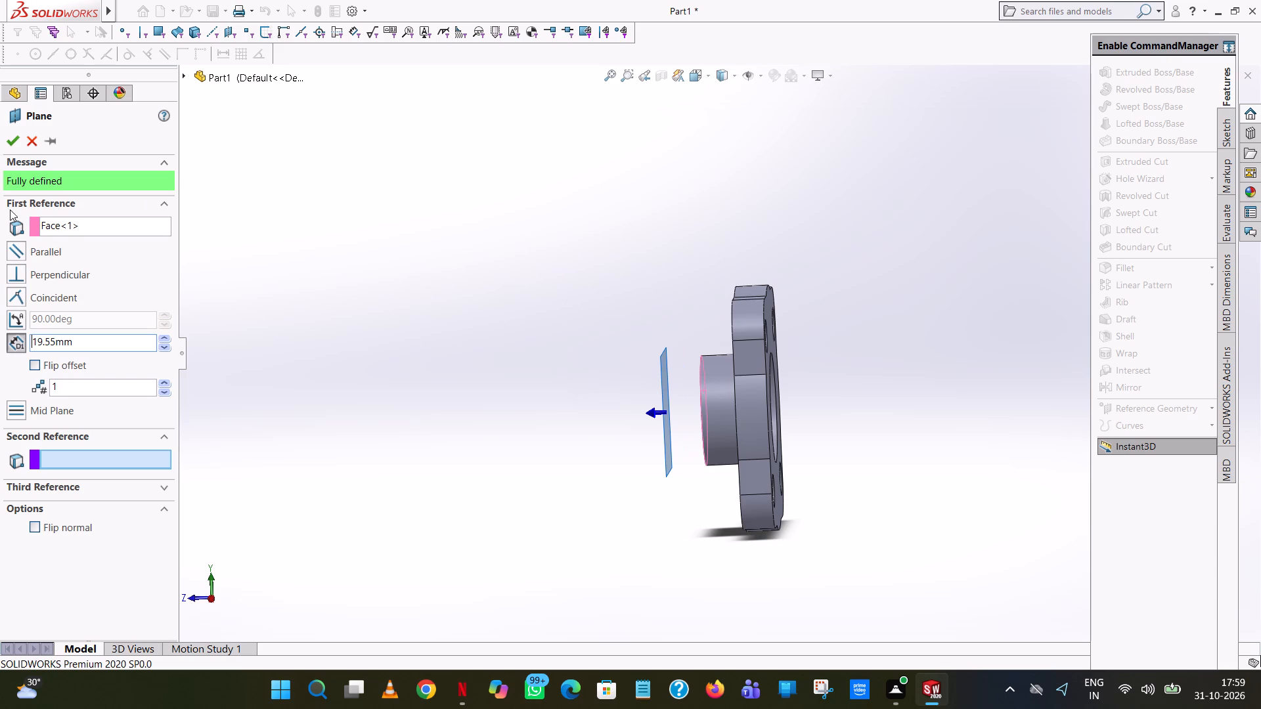
left_click(11, 137)
left_click(243, 192)
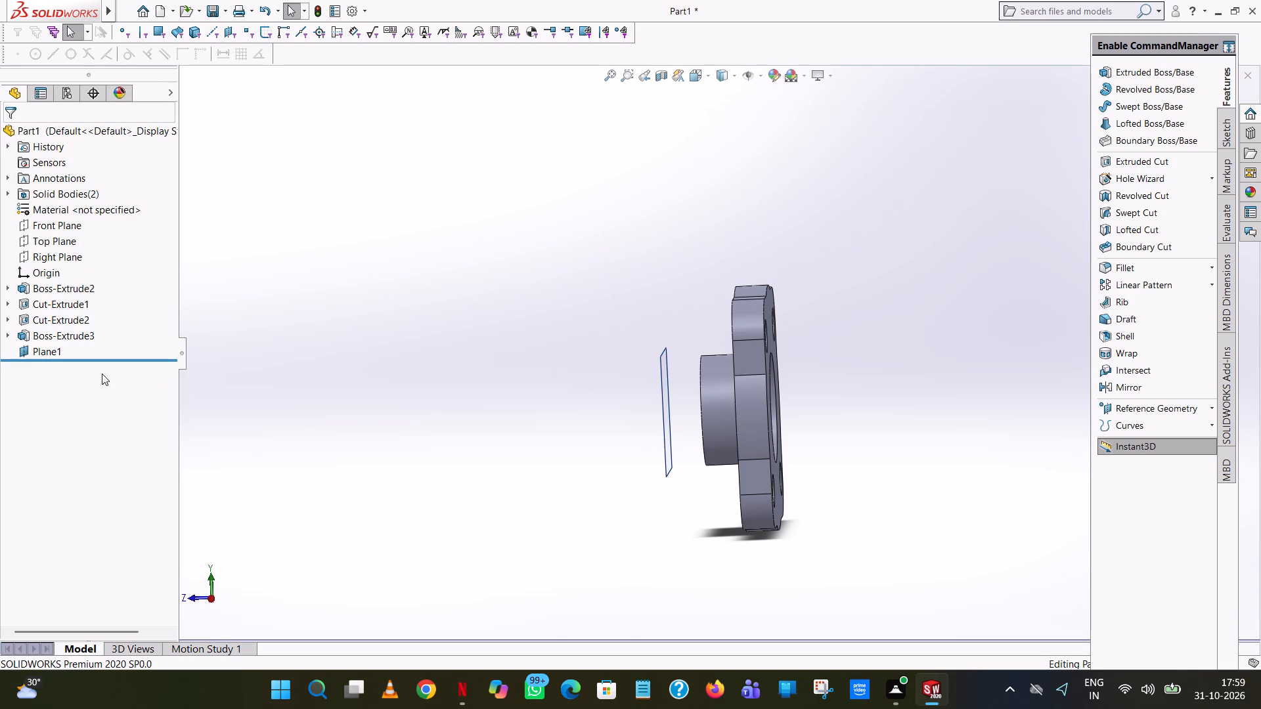
On the new offset plane, sketch a circle centred on the origin with radius 95.3/2 (47.65 mm), and exit the sketch.
left_click(45, 354)
left_click(55, 337)
scroll(317, 405, "up", 1)
middle_click_drag(329, 418, 524, 387)
left_click(731, 73)
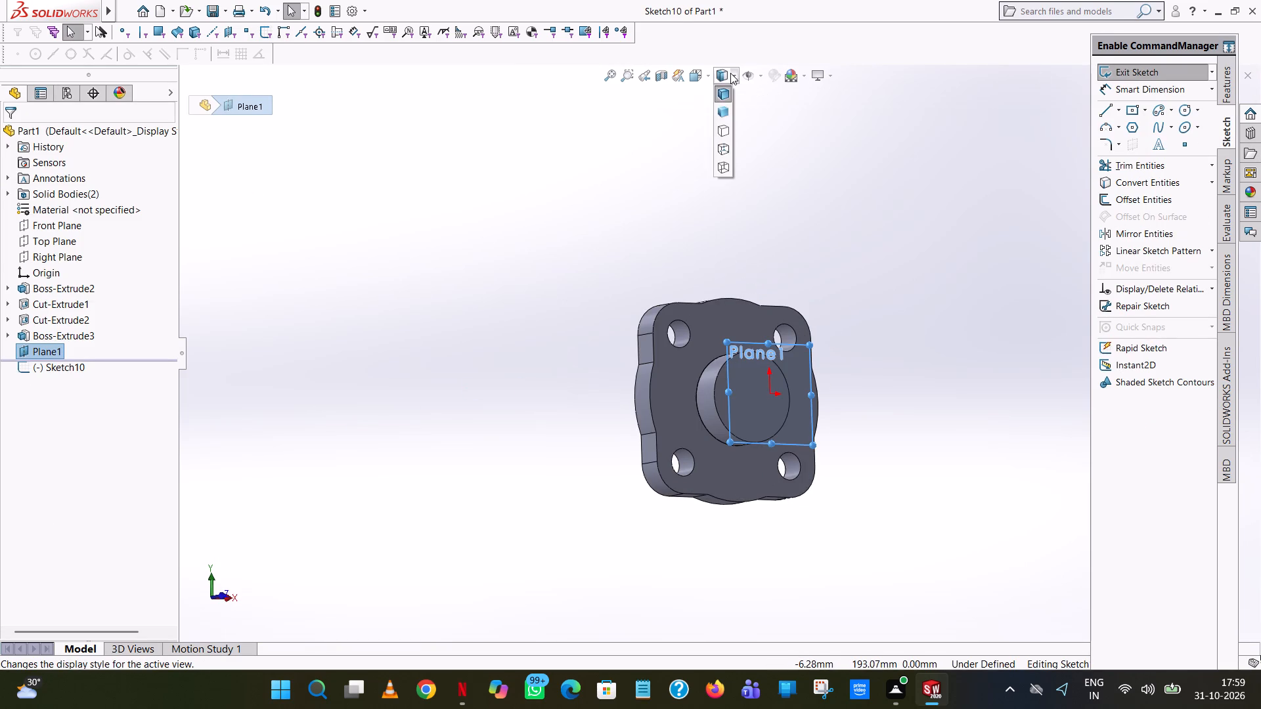
left_click(707, 78)
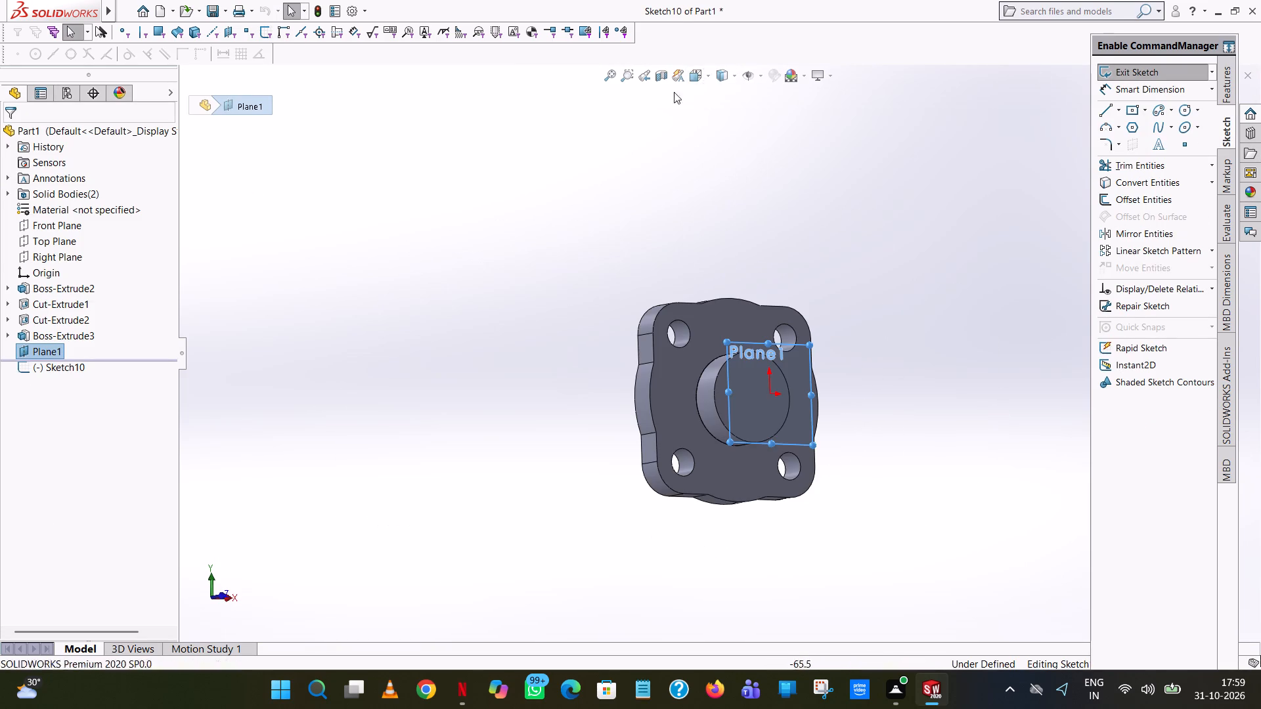
left_click(710, 72)
left_click(774, 152)
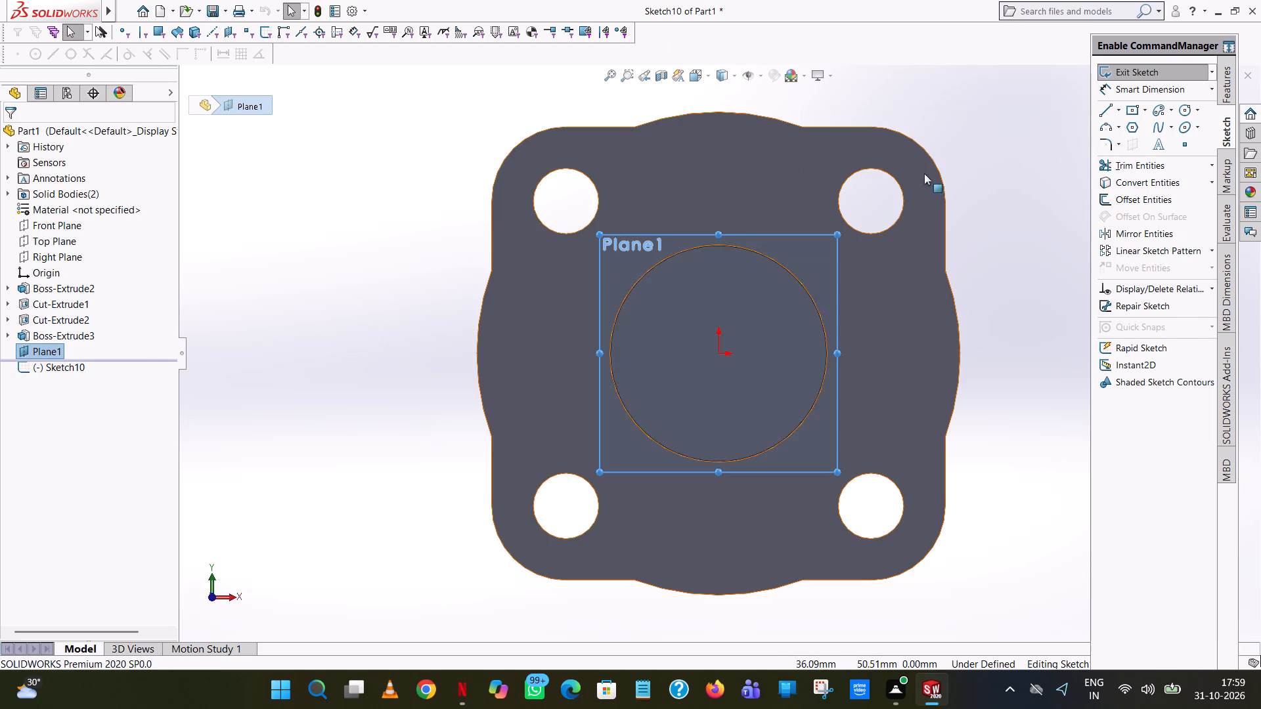
left_click(1182, 111)
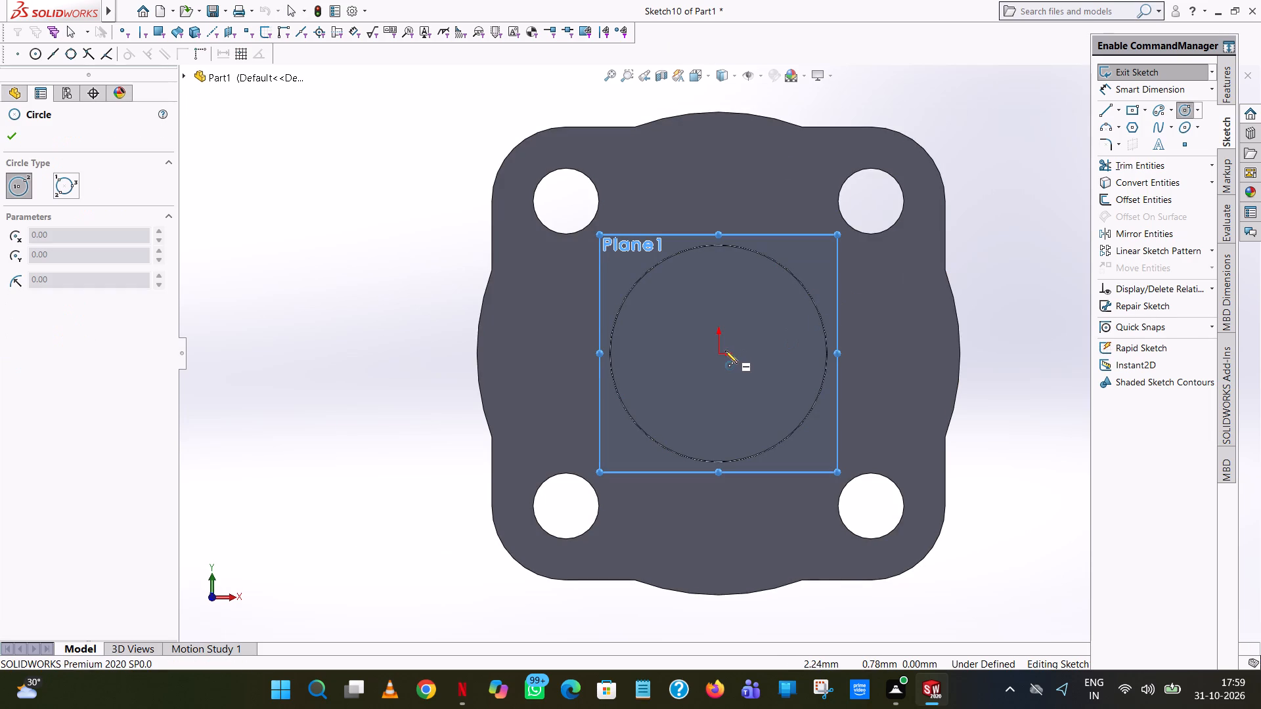
left_click(720, 354)
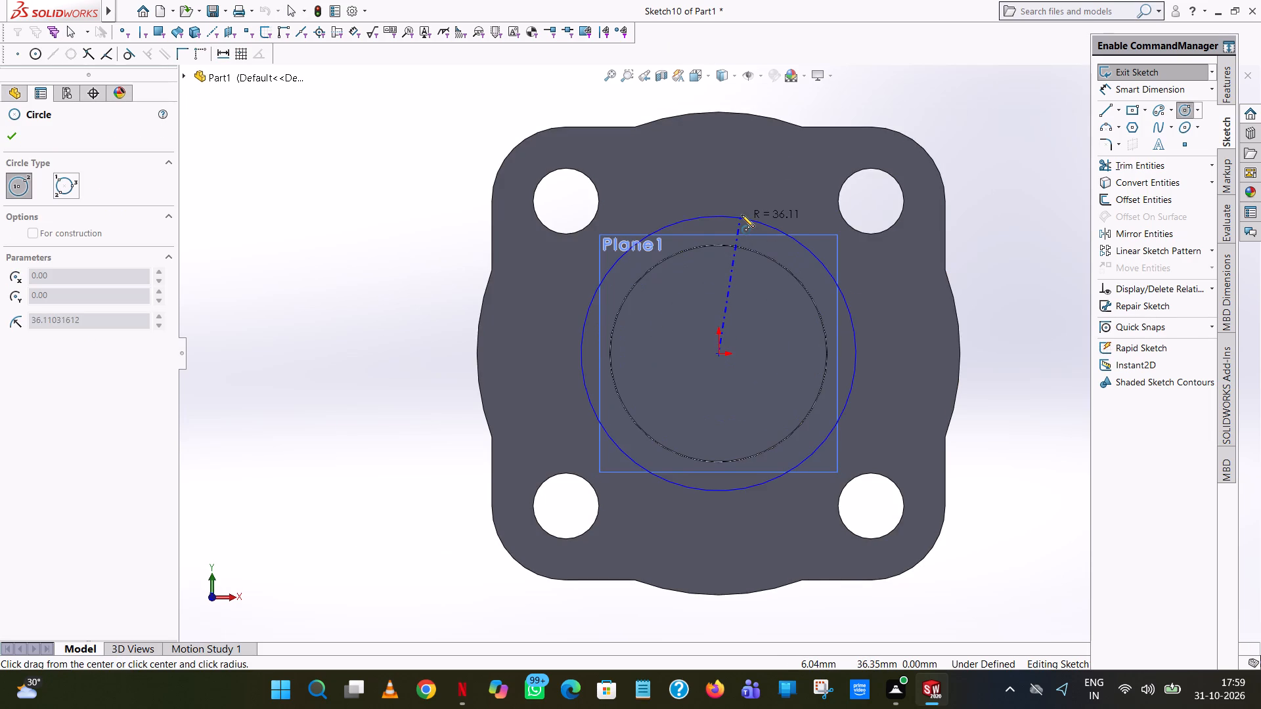
left_click(741, 215)
type("95.3/2")
key("Return")
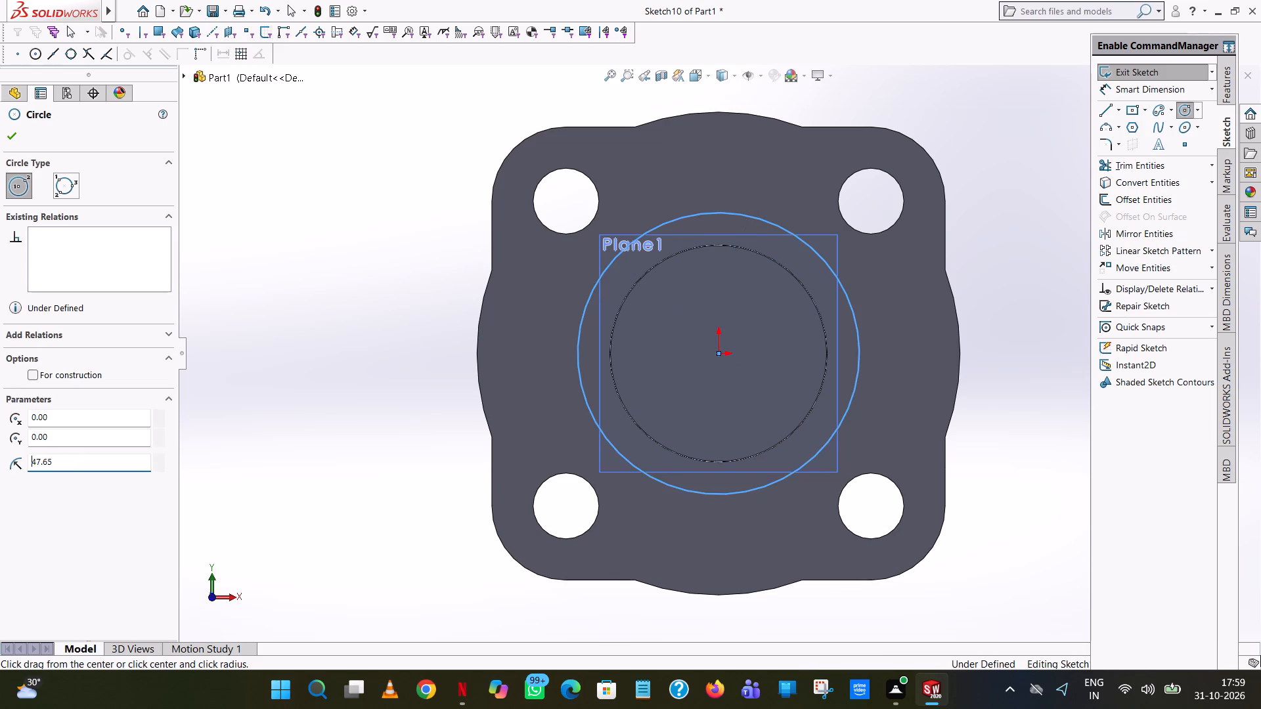
left_click(18, 137)
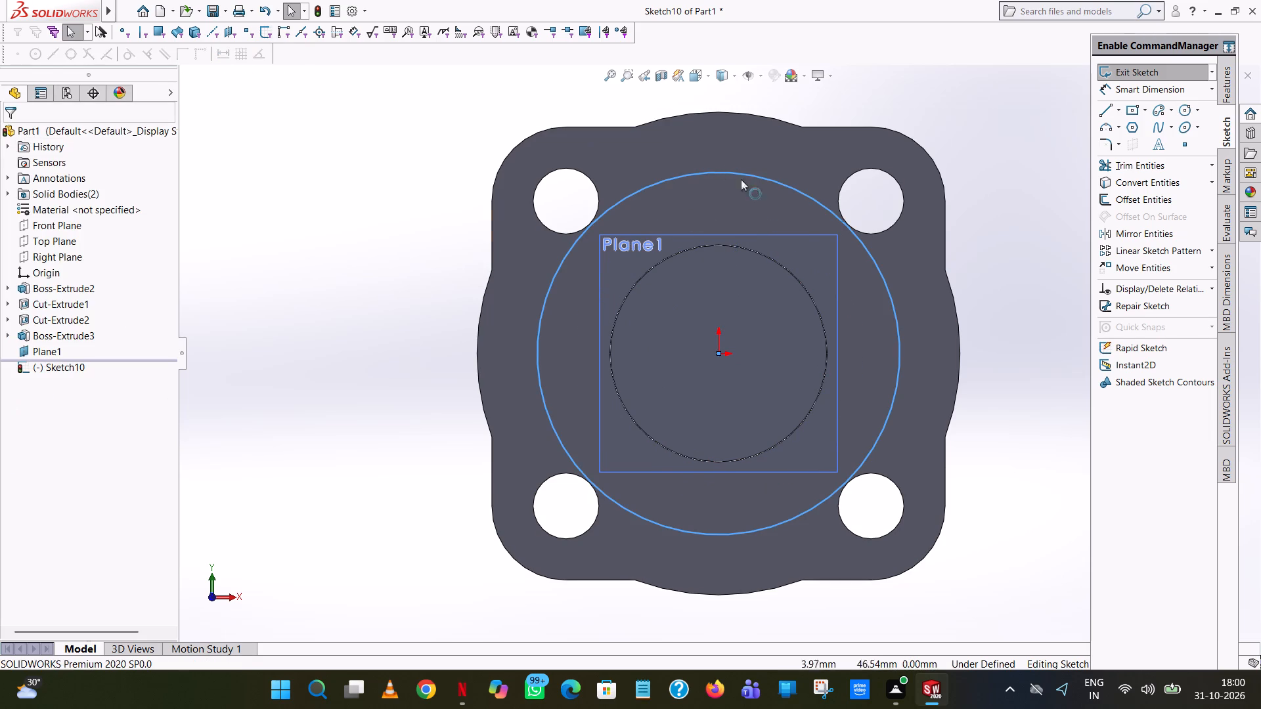
left_click(935, 207)
left_click(1028, 236)
scroll(1029, 236, "up", 1)
middle_click_drag(1027, 239, 887, 292)
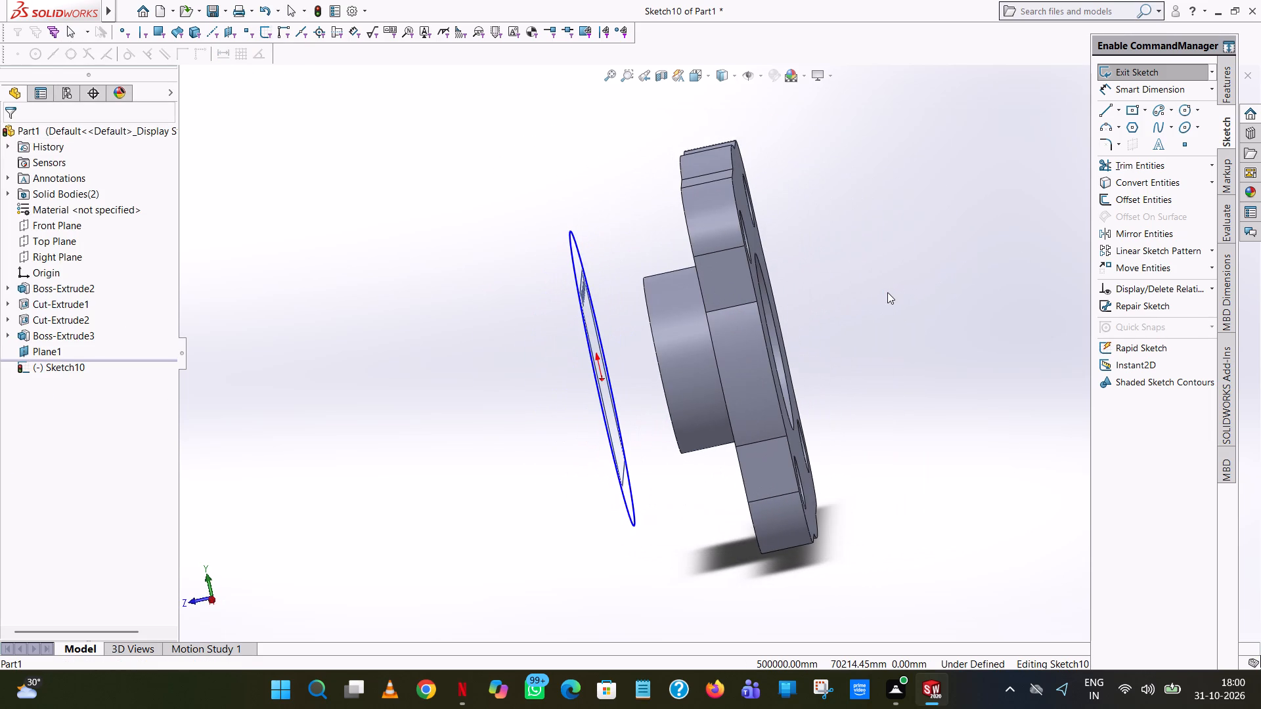
left_click(1132, 69)
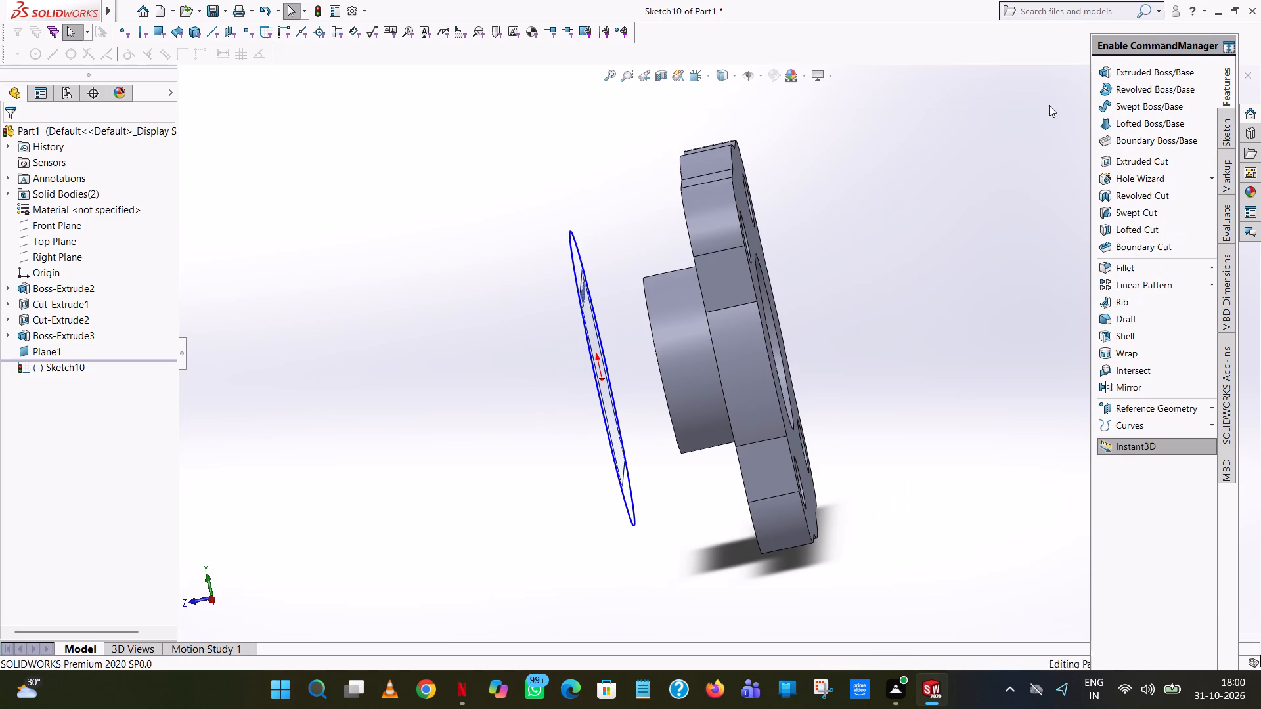
left_click(912, 172)
On the boss end face, sketch an origin-centred circle matching the boss edge, radius about 28.6 mm, and close the sketch without extruding it.
left_click(1172, 77)
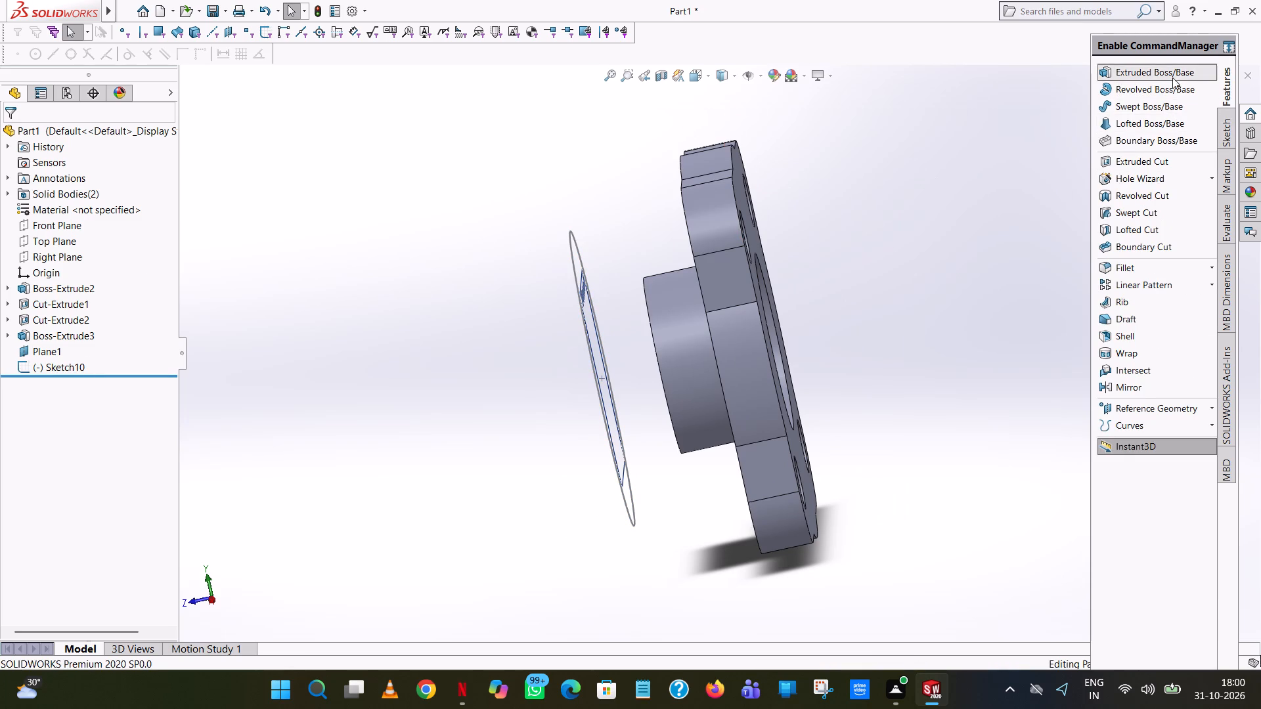
middle_click_drag(925, 241, 940, 220)
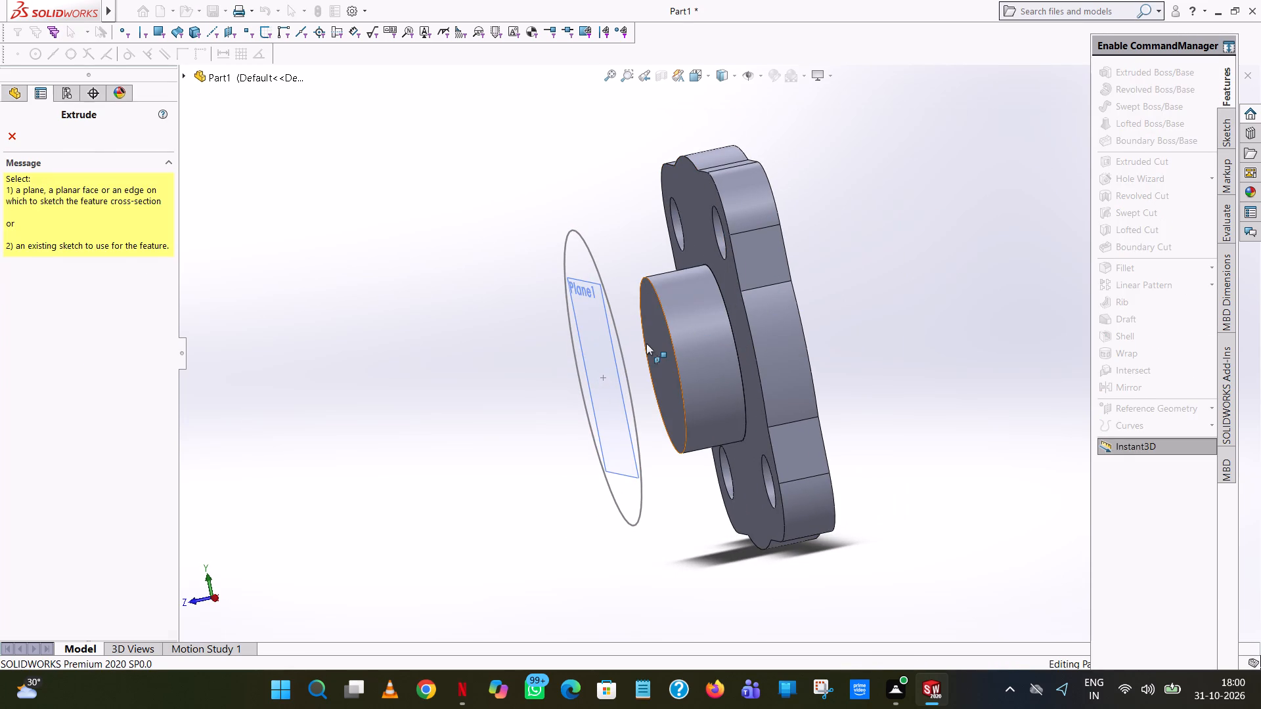
left_click(646, 343)
left_click(1188, 106)
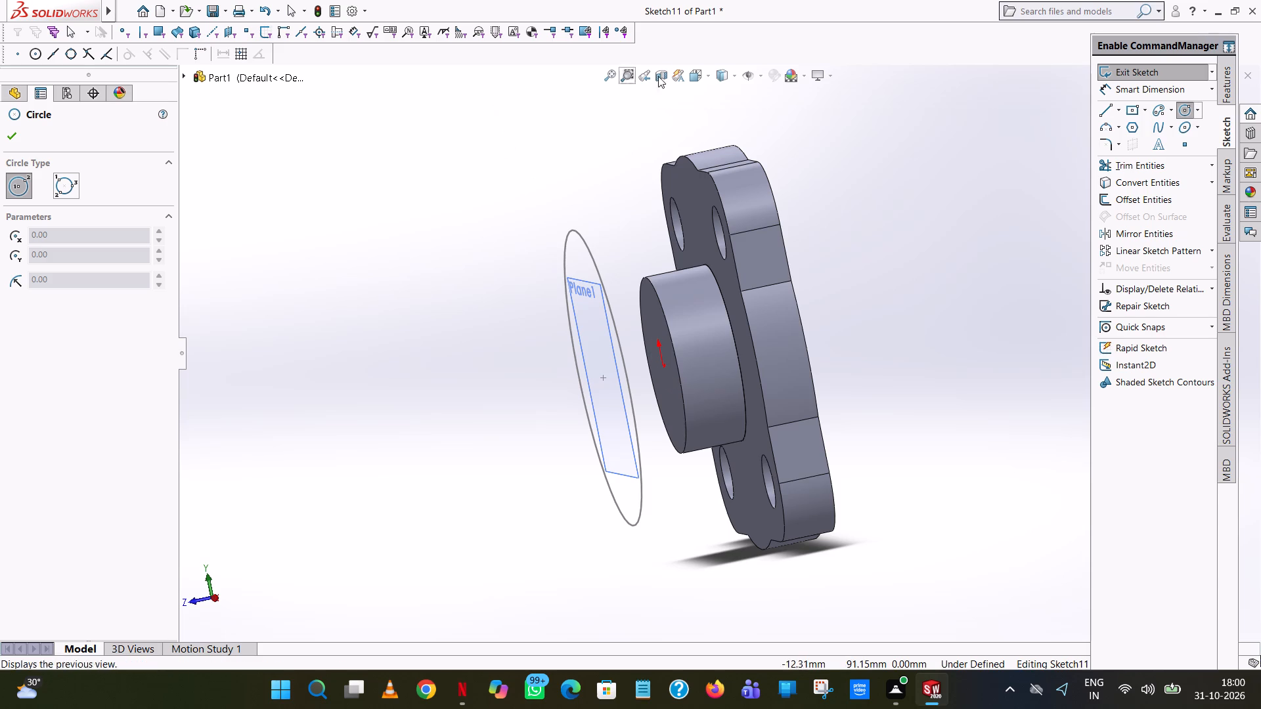
left_click(708, 75)
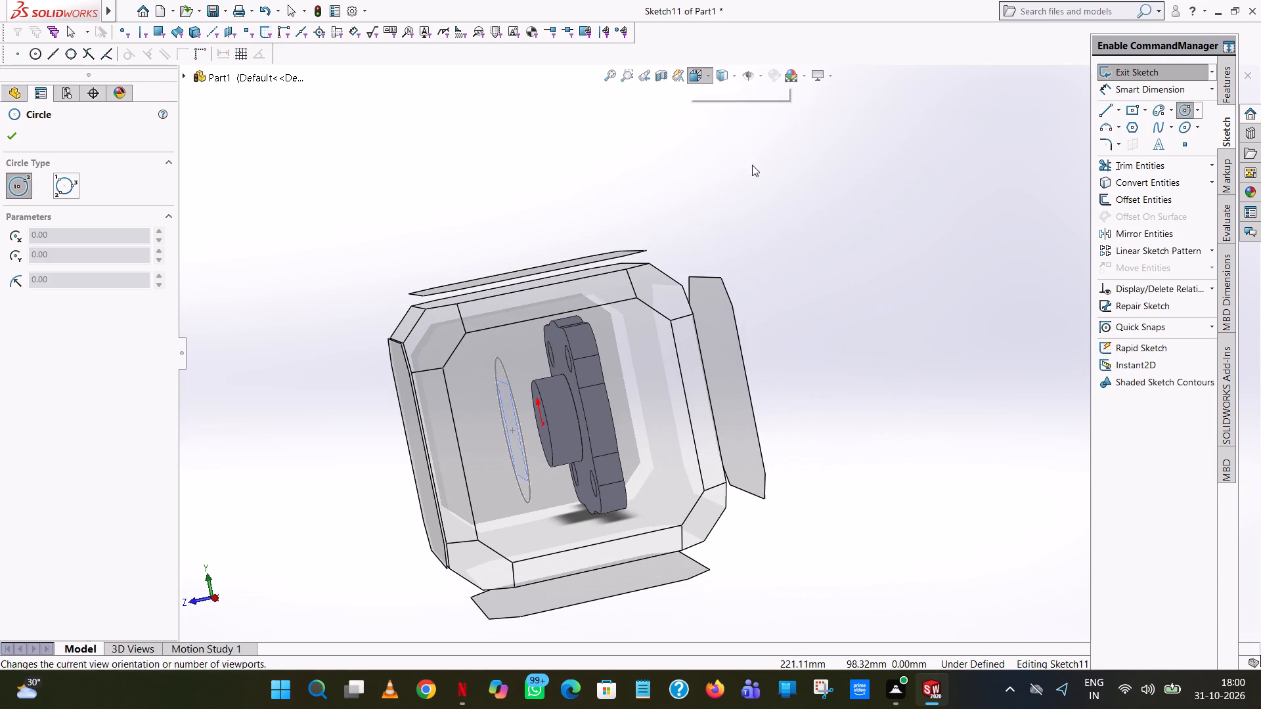
left_click(762, 149)
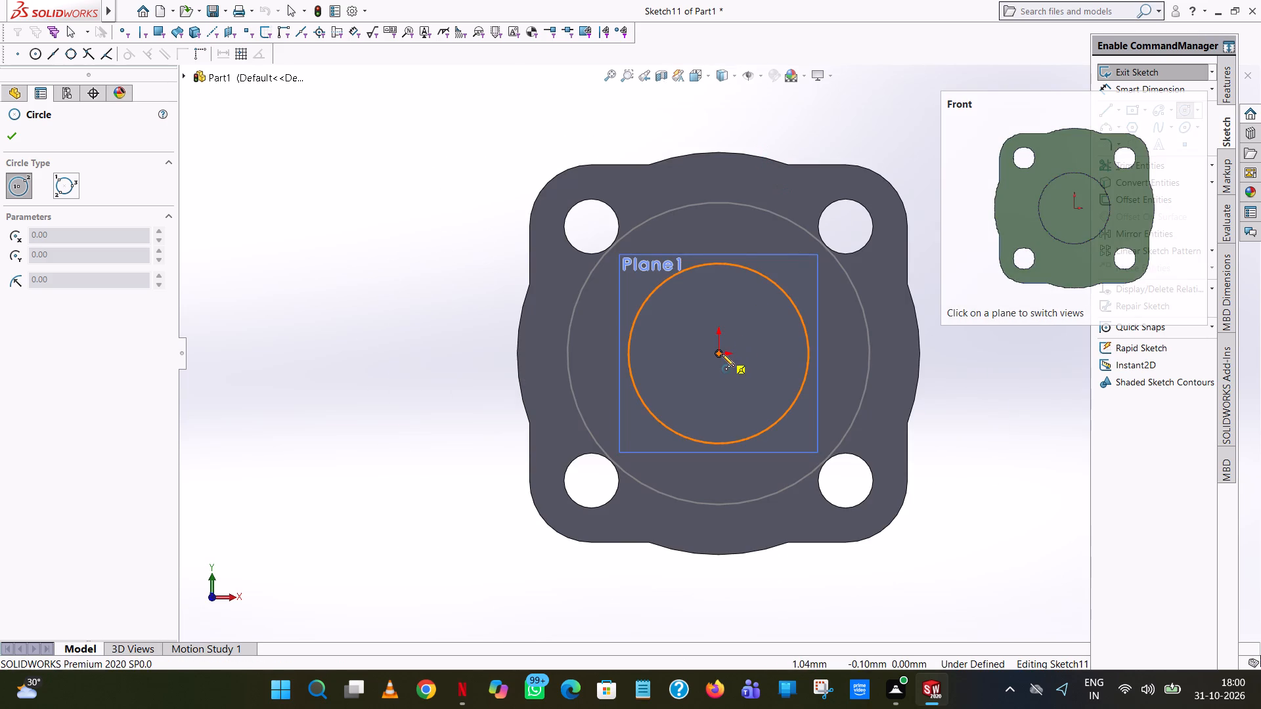
left_click(722, 354)
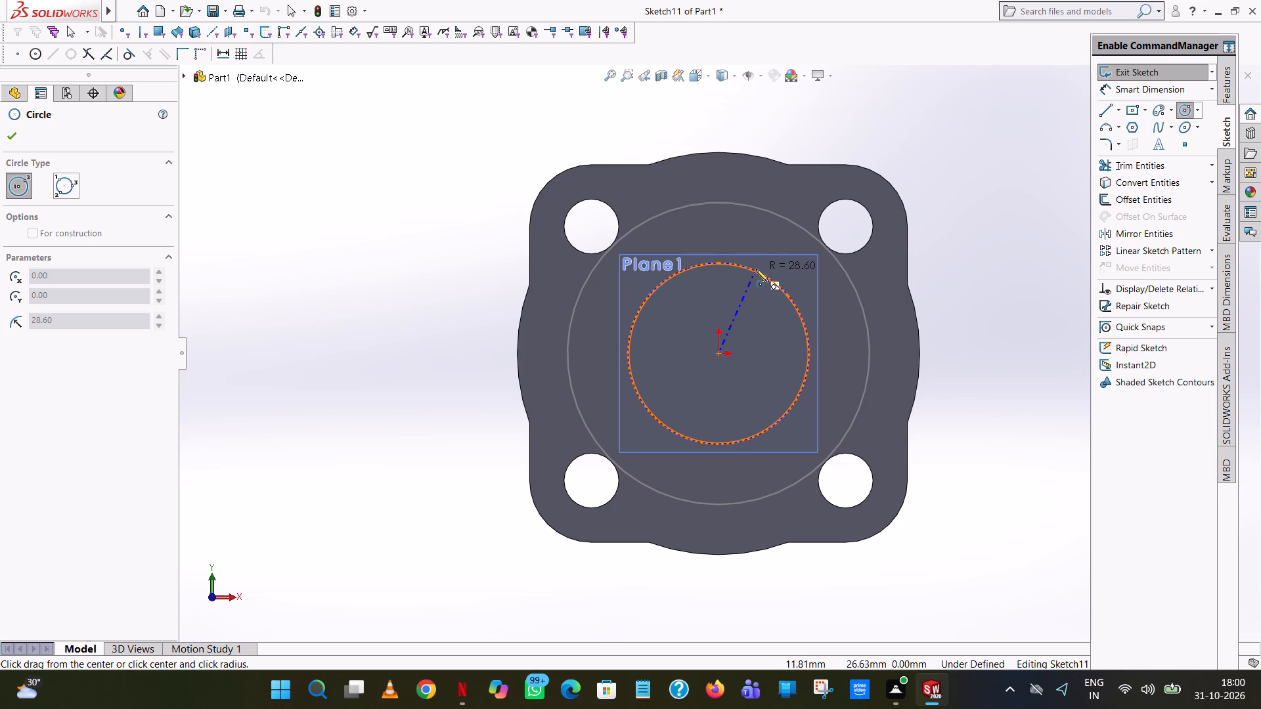
left_click(756, 269)
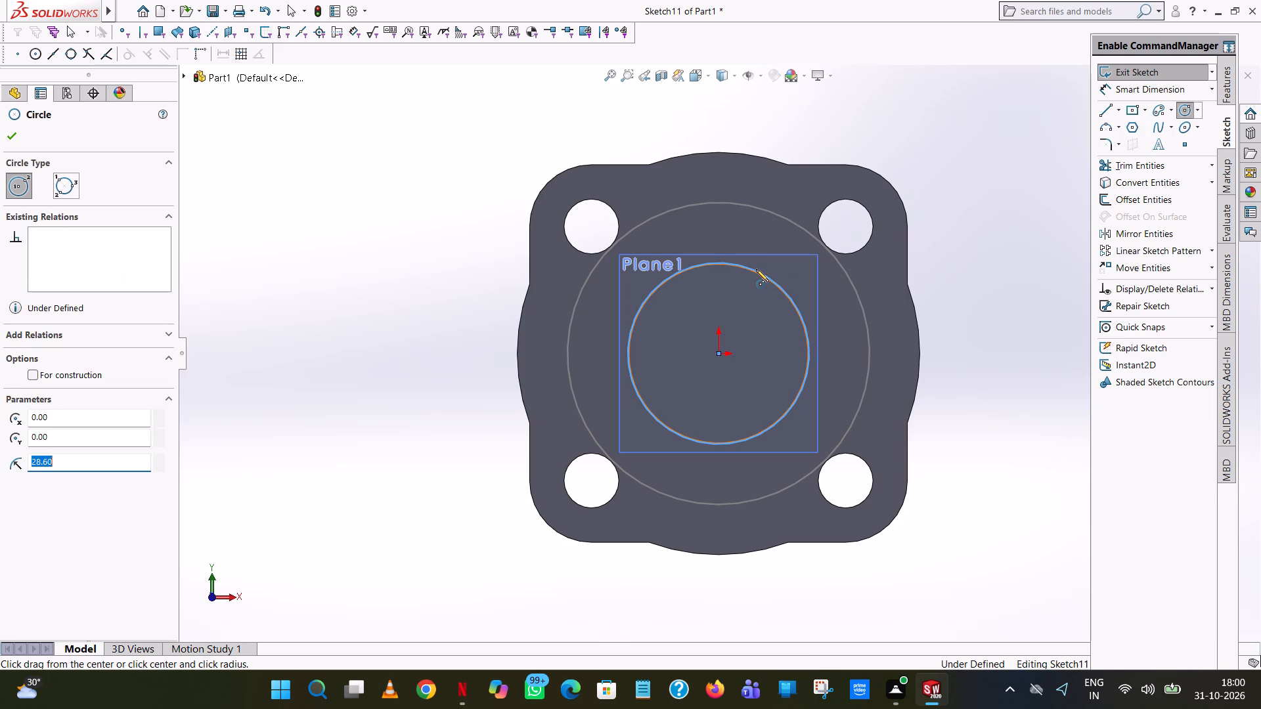
right_click(756, 270)
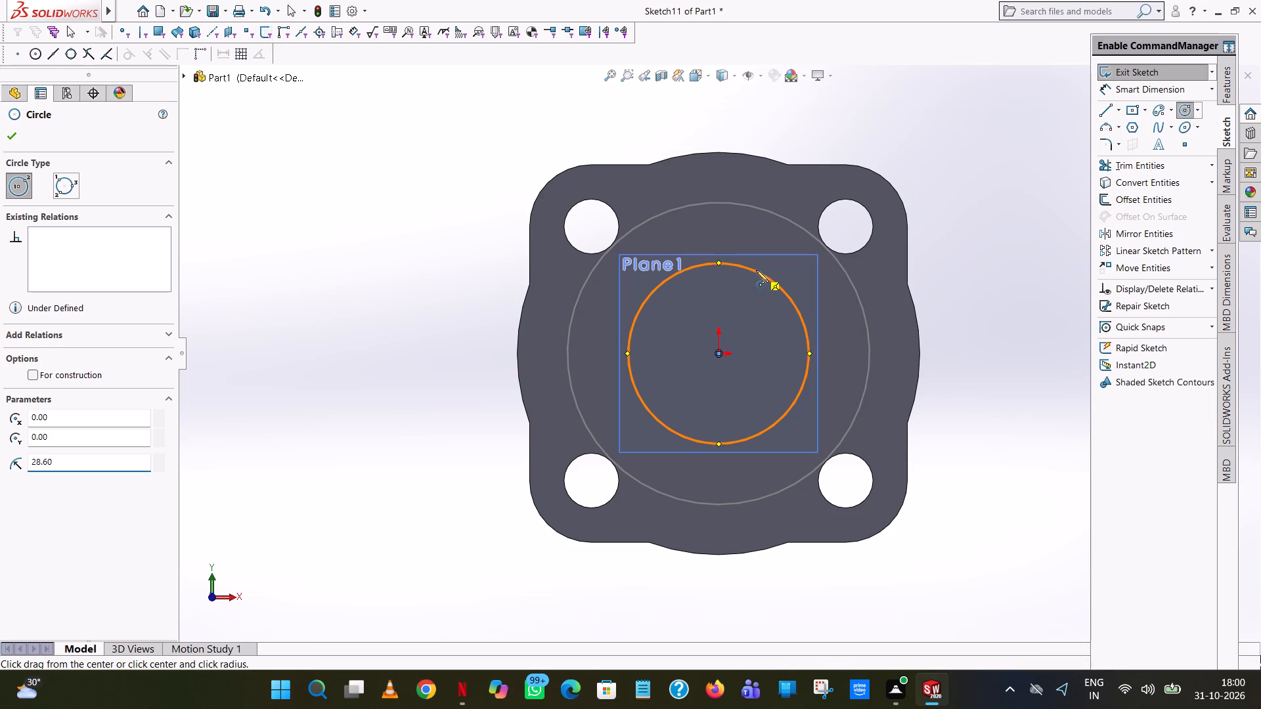
left_click(791, 284)
scroll(954, 283, "up", 1)
middle_click_drag(954, 285, 848, 302)
scroll(848, 302, "up", 1)
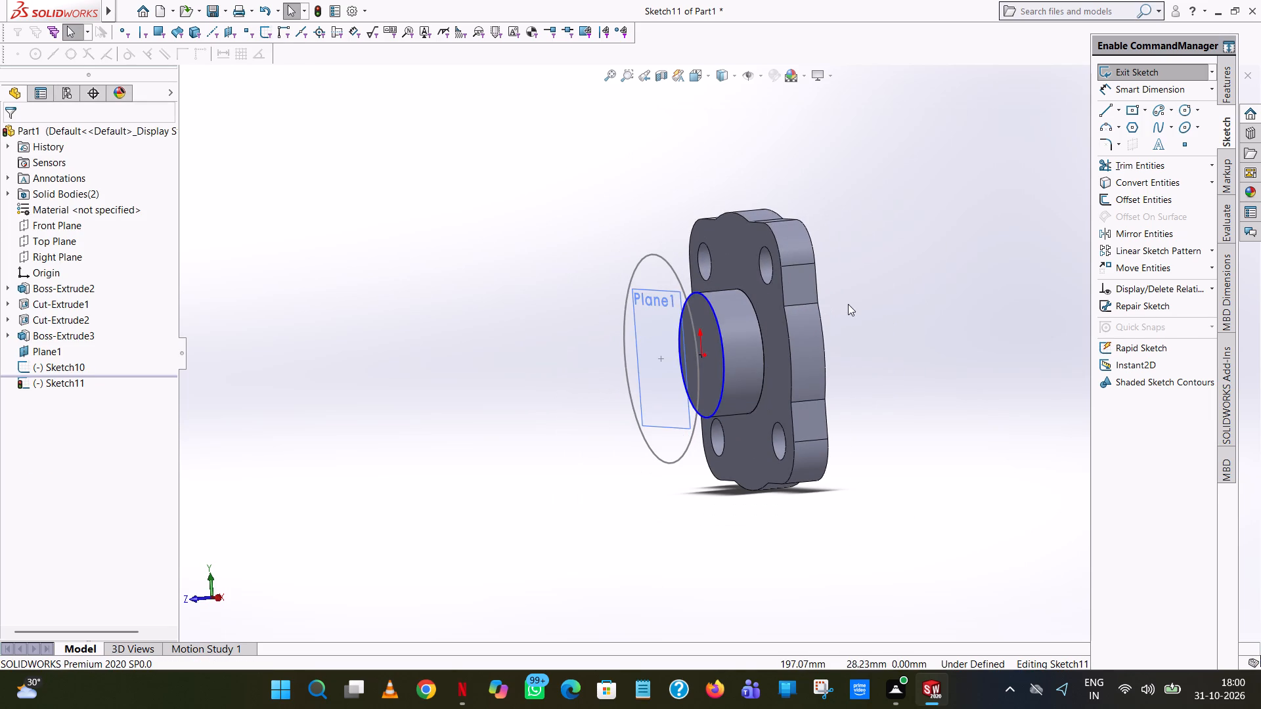
left_click(1166, 73)
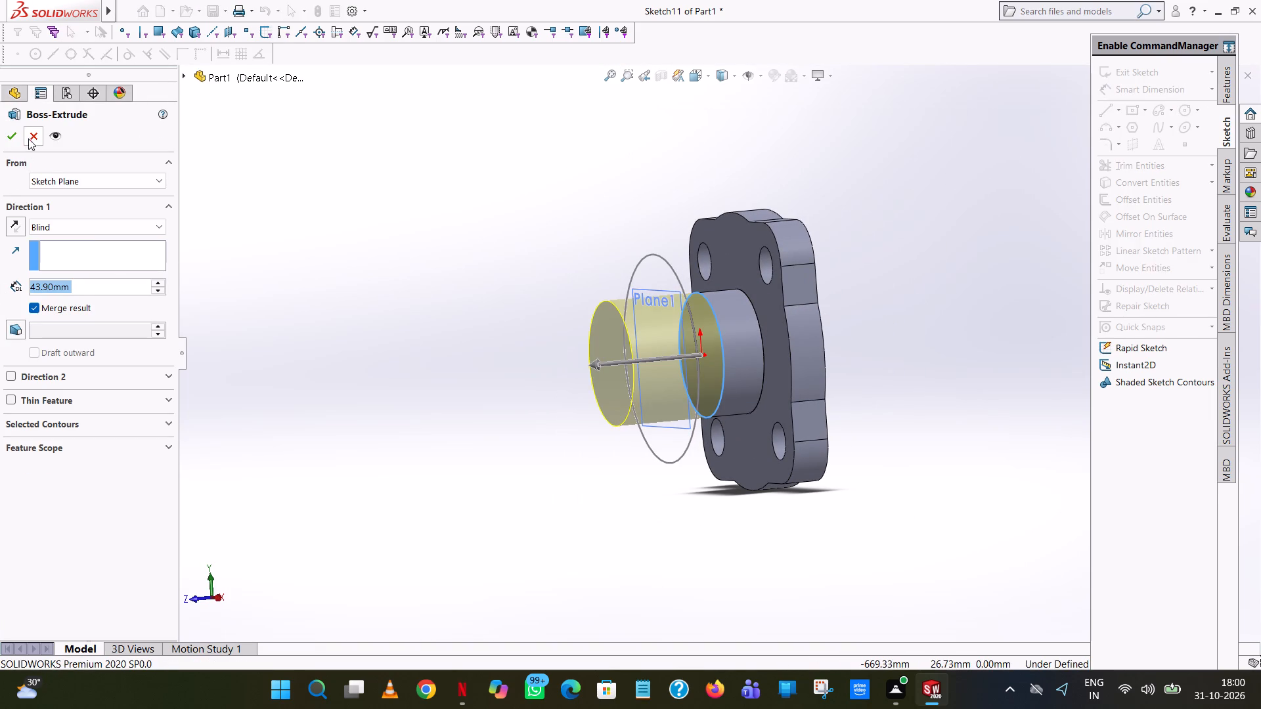
left_click(28, 138)
left_click(974, 155)
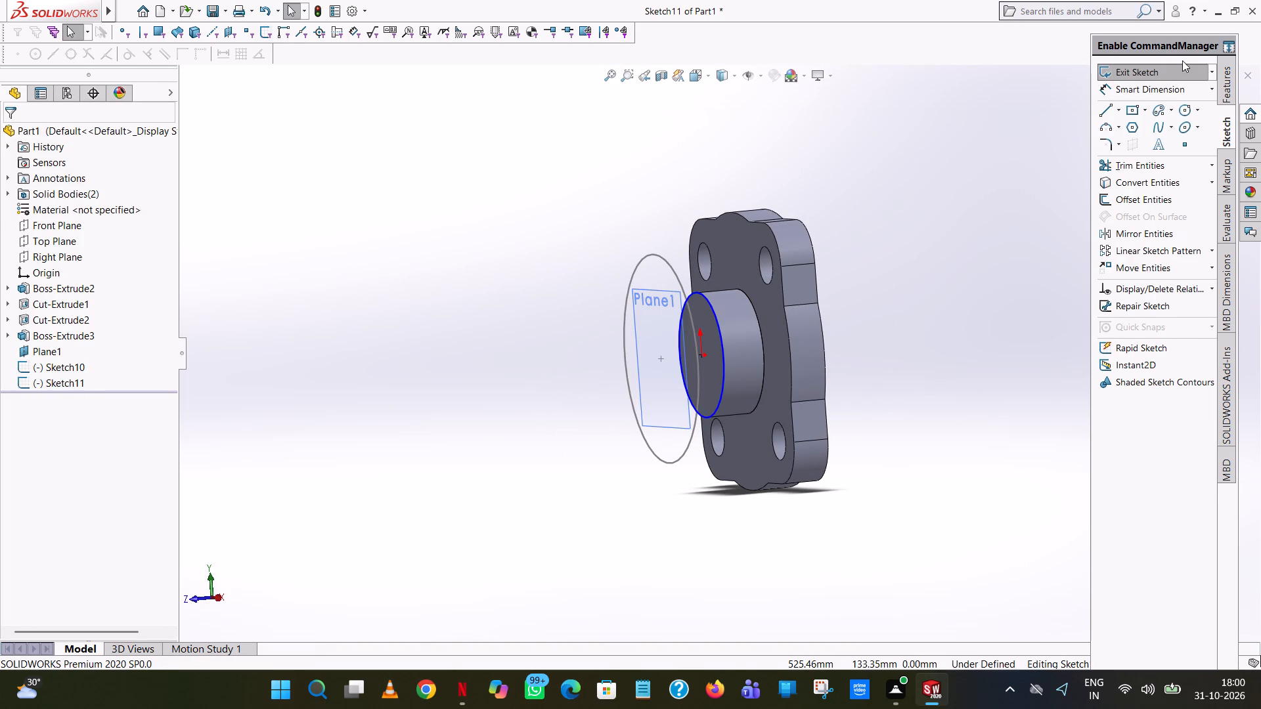
left_click(1176, 68)
left_click(984, 183)
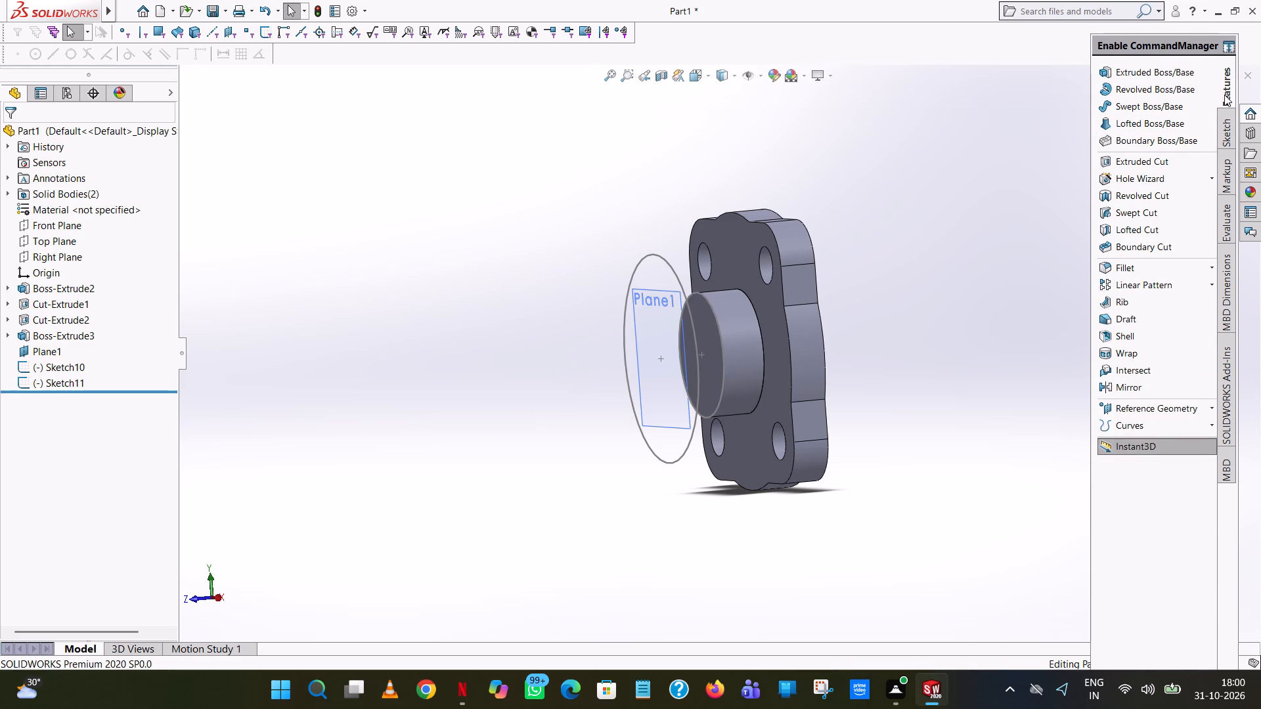
Loft a solid from the boss end-face circle to the 95.3 mm circle on the offset plane, with merge result on.
left_click(1139, 123)
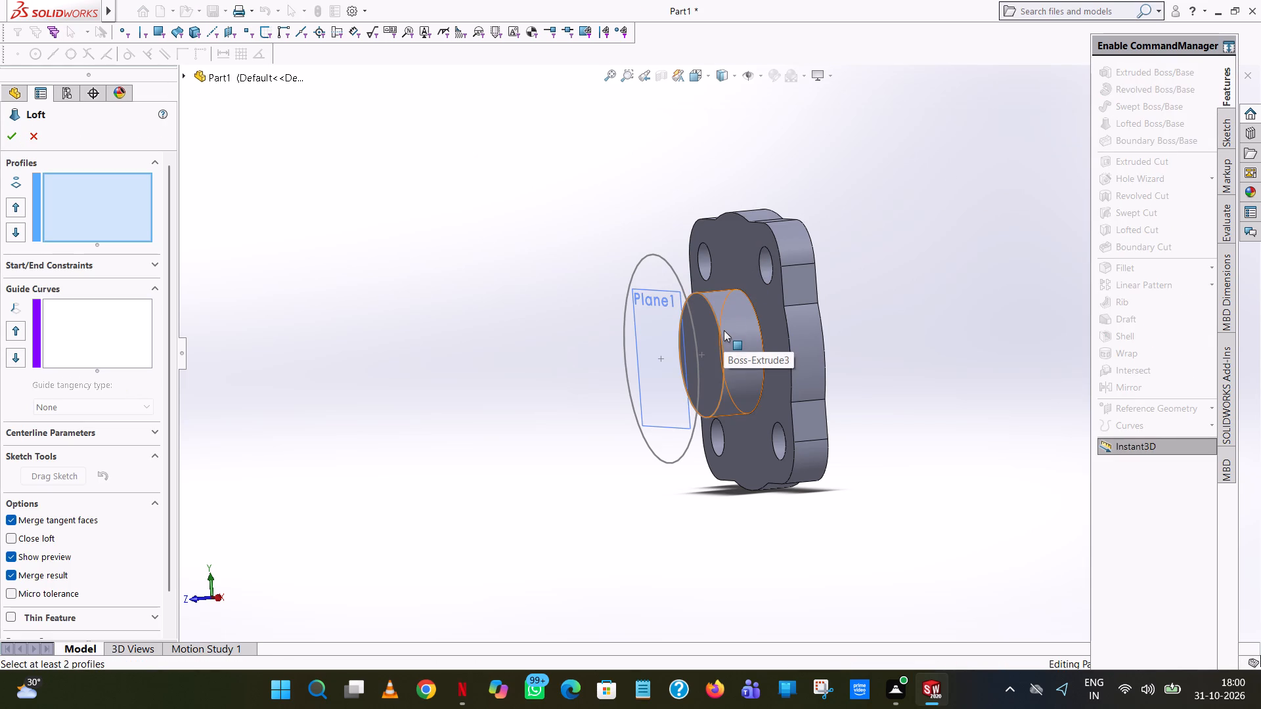
left_click(705, 298)
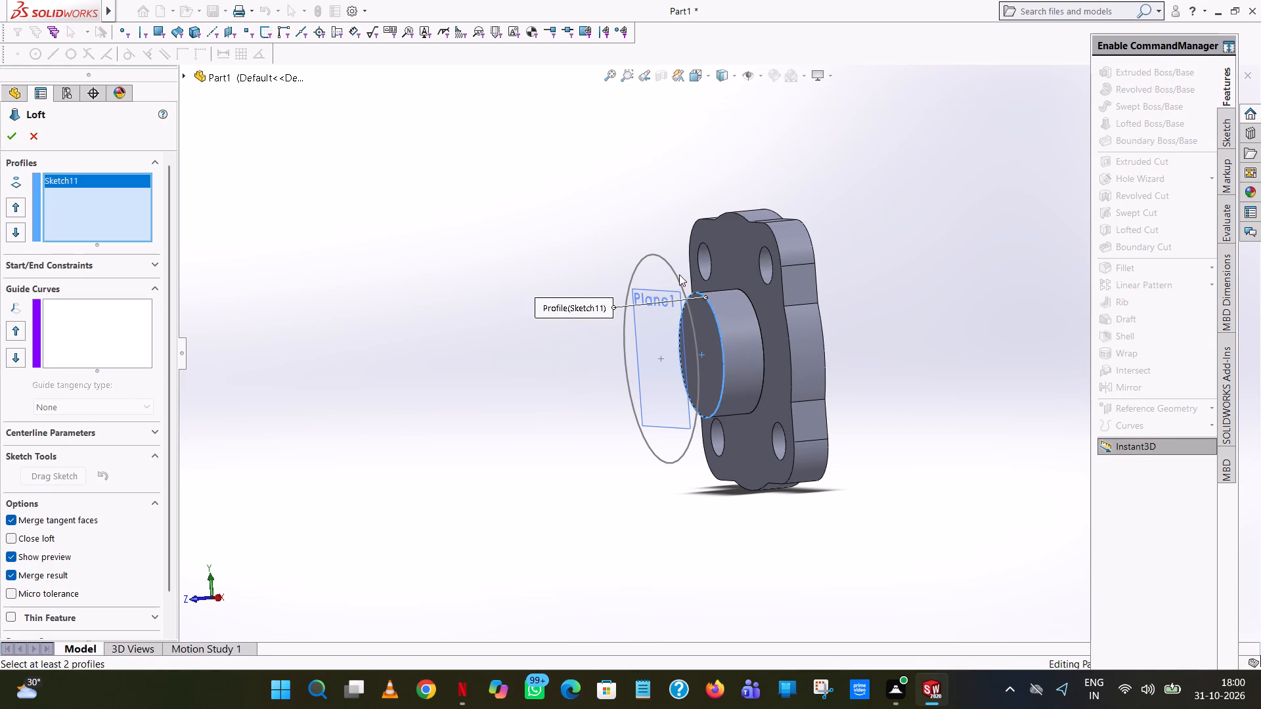
left_click(674, 272)
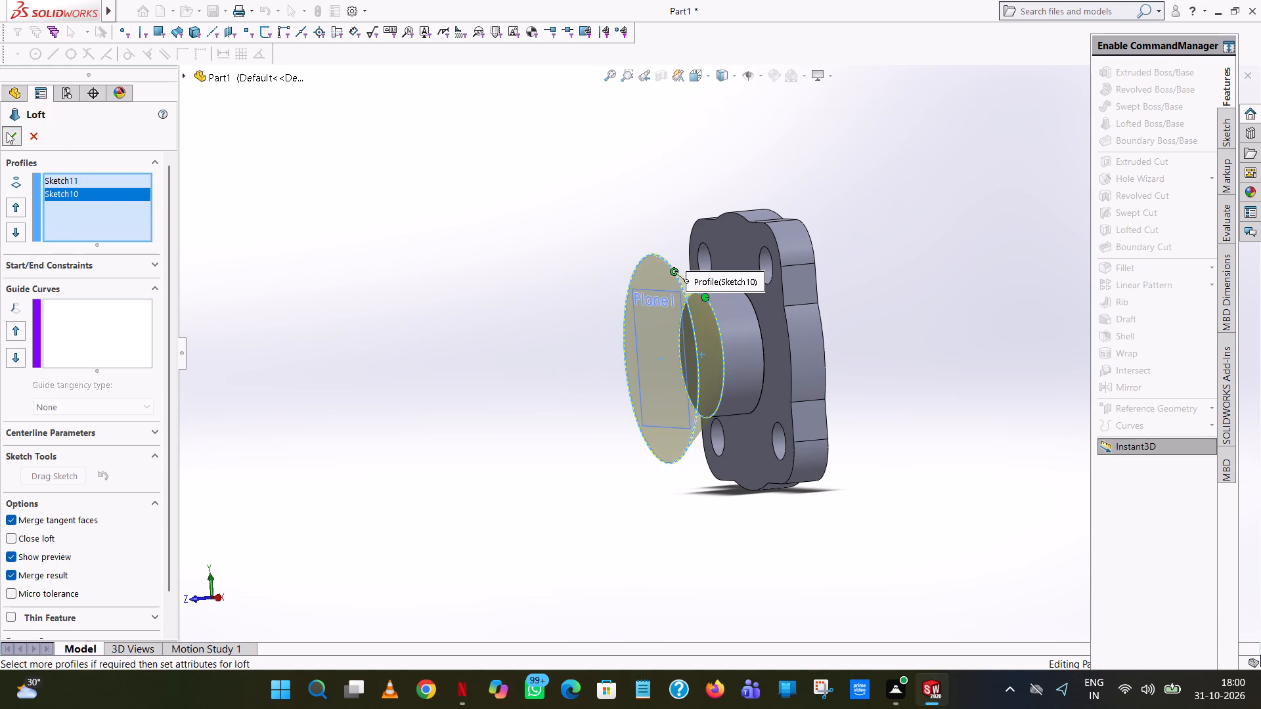
left_click(7, 132)
left_click(877, 247)
Examine the lofted flare from the side and the circular recess in the plate's back face.
middle_click_drag(871, 255, 835, 249)
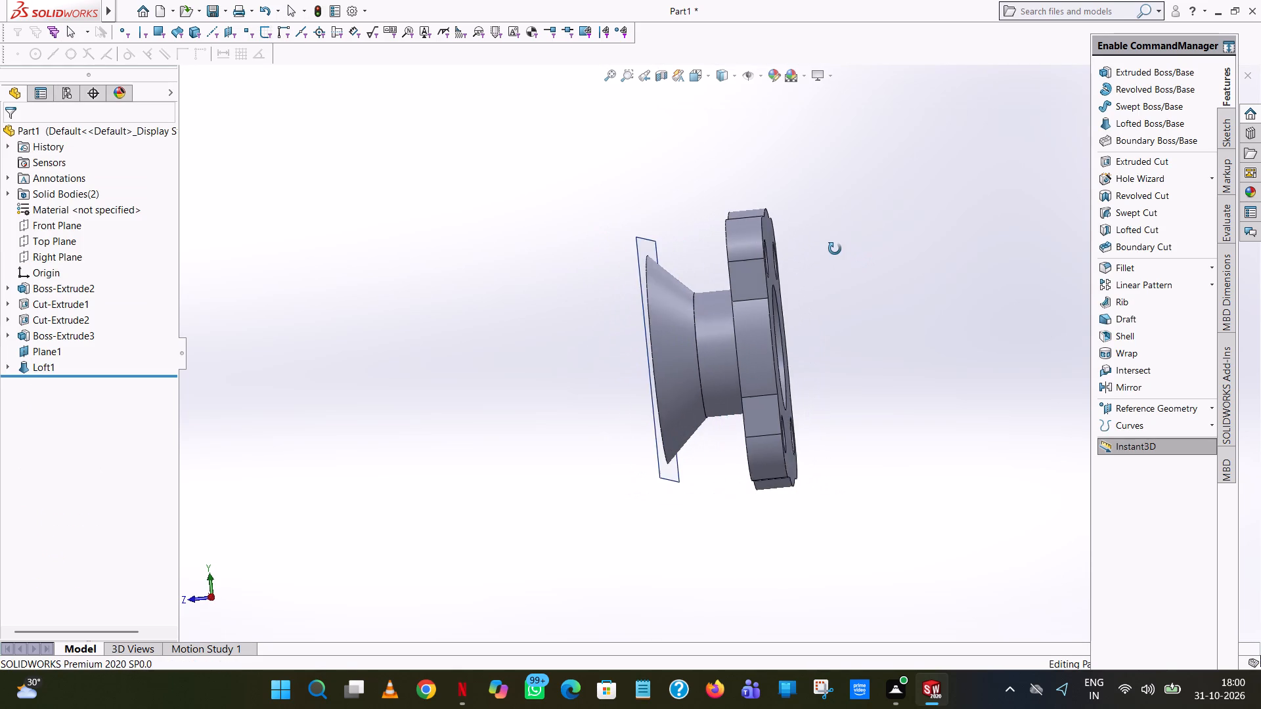
middle_click_drag(835, 249, 845, 284)
scroll(845, 284, "up", 2)
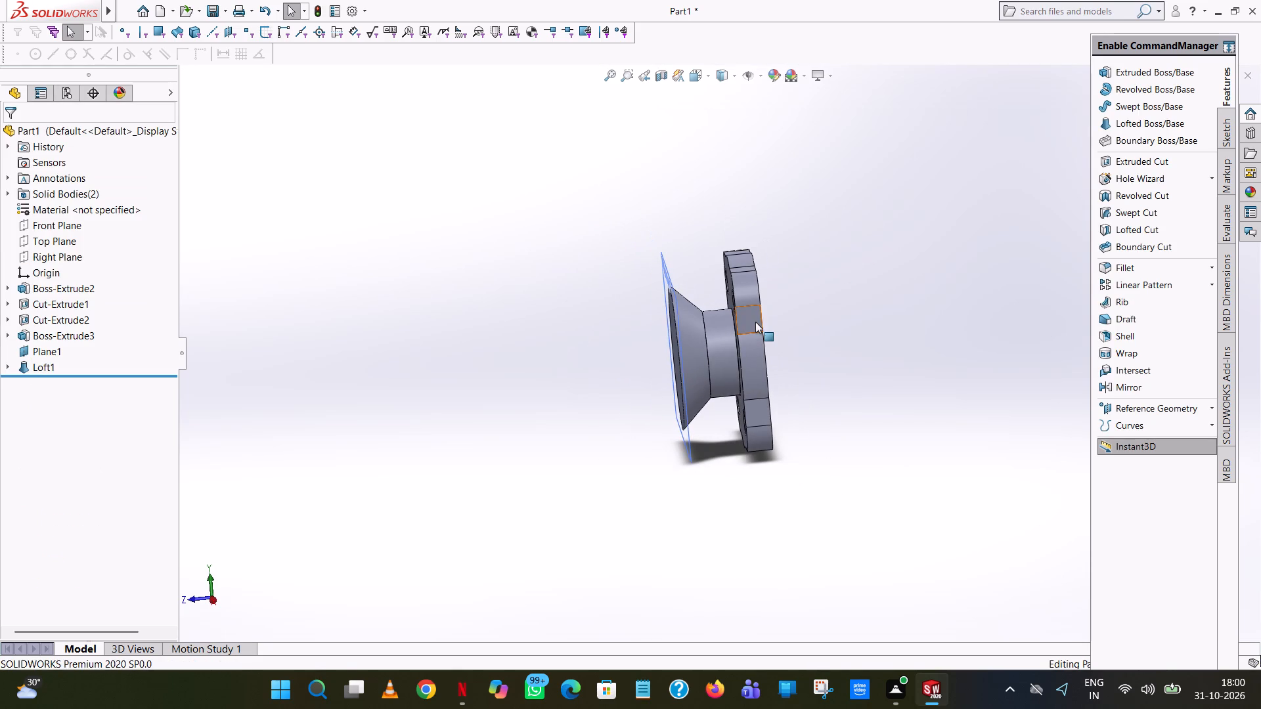
scroll(753, 324, "down", 3)
middle_click_drag(747, 320, 744, 311)
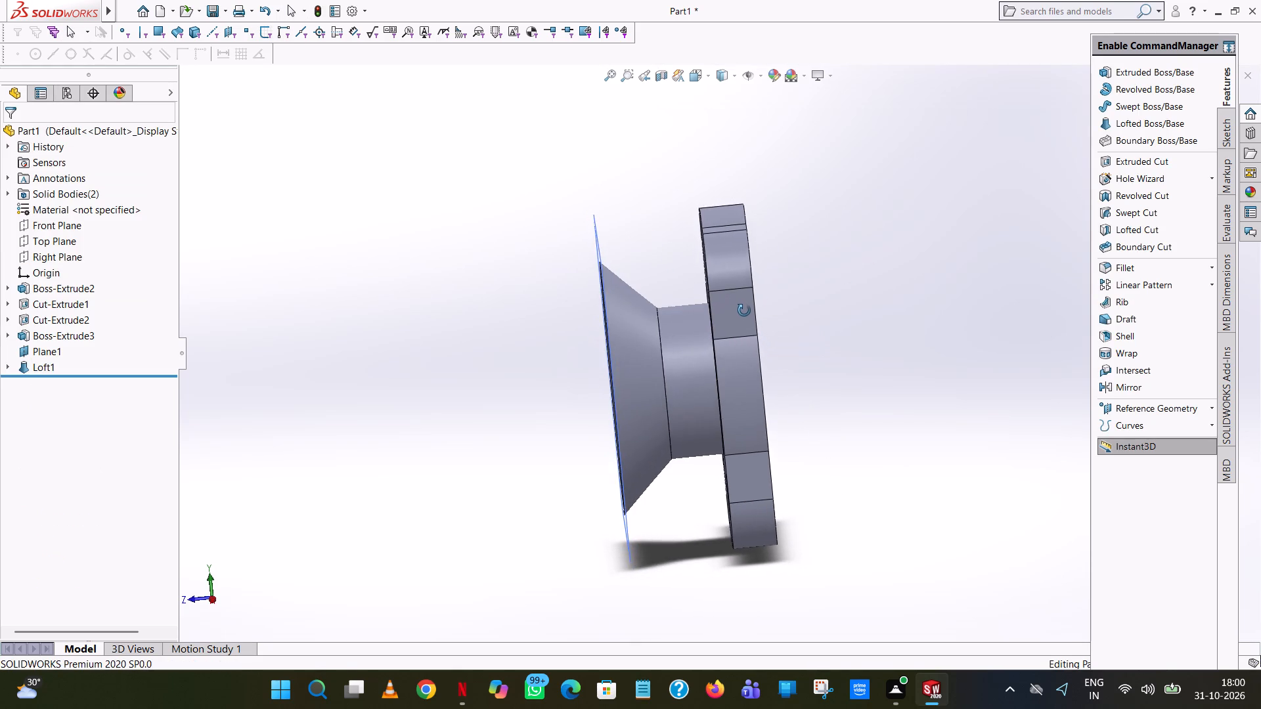
middle_click_drag(744, 311, 745, 305)
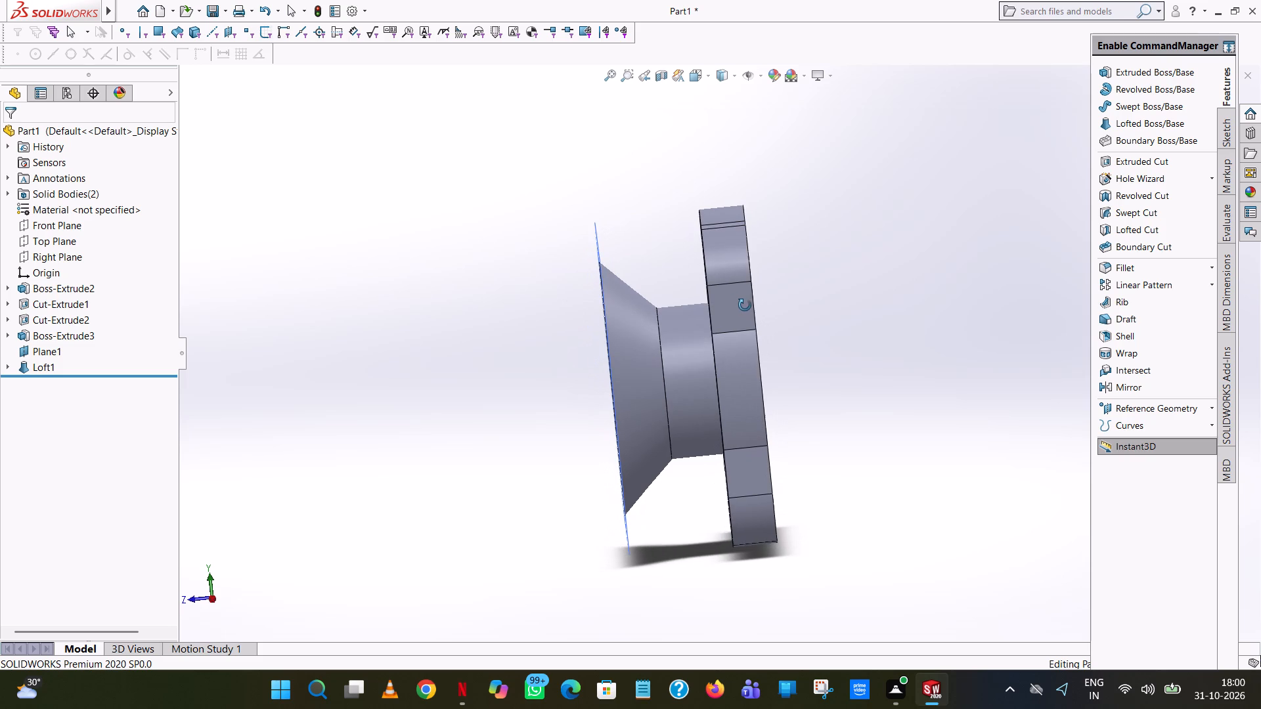
middle_click_drag(745, 305, 602, 330)
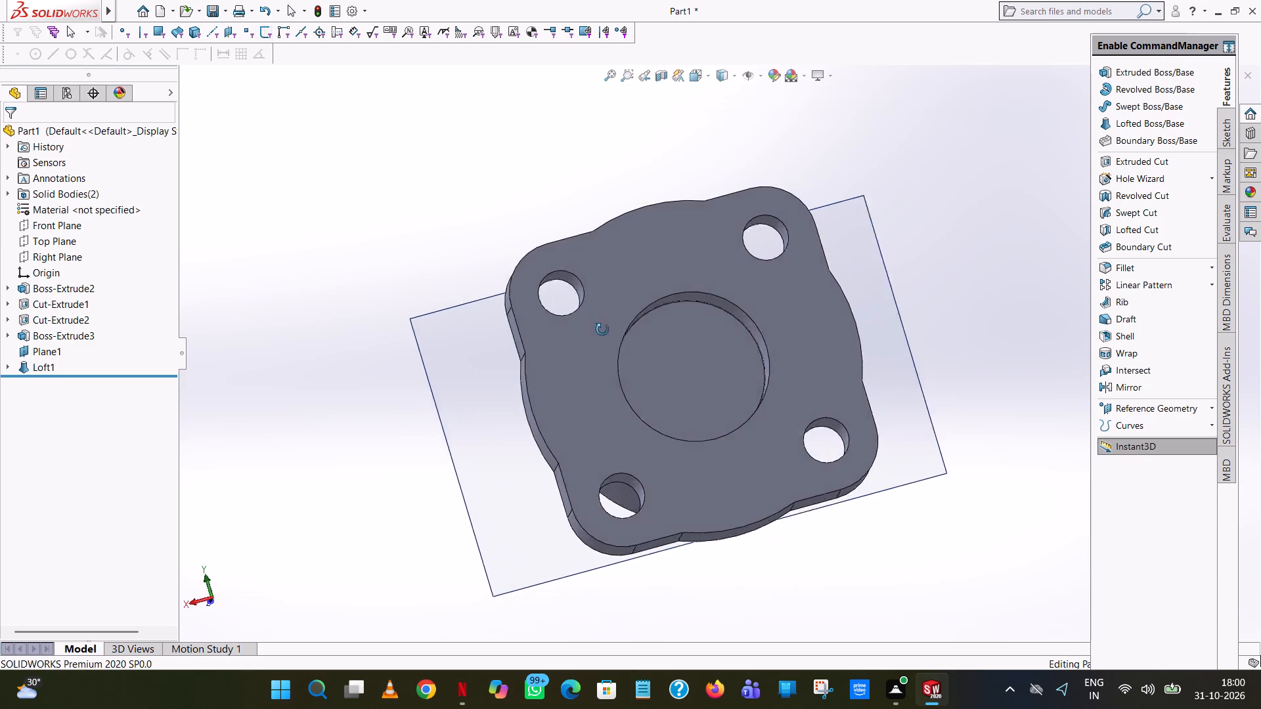
middle_click_drag(602, 330, 609, 371)
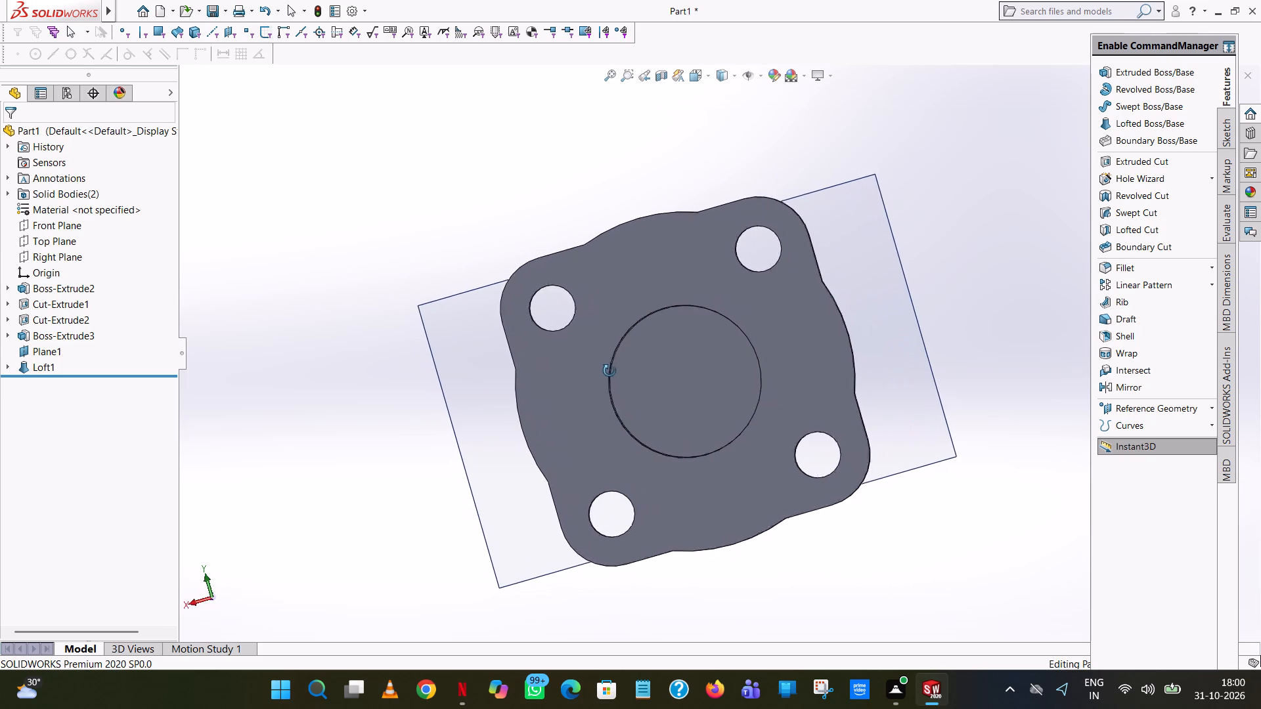
middle_click_drag(609, 371, 612, 376)
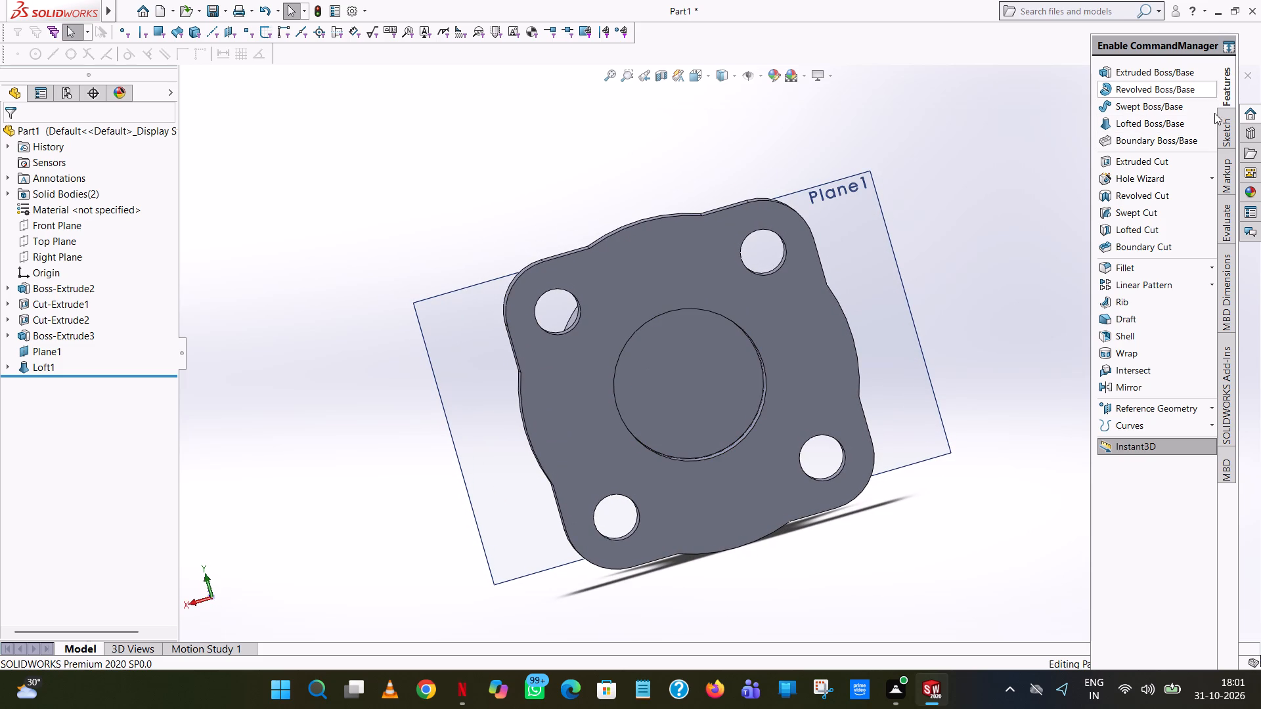
On the floor of the plate's circular recess, sketch an origin-centred circle with a radius of about 28.4 mm.
left_click(1237, 143)
left_click(1228, 139)
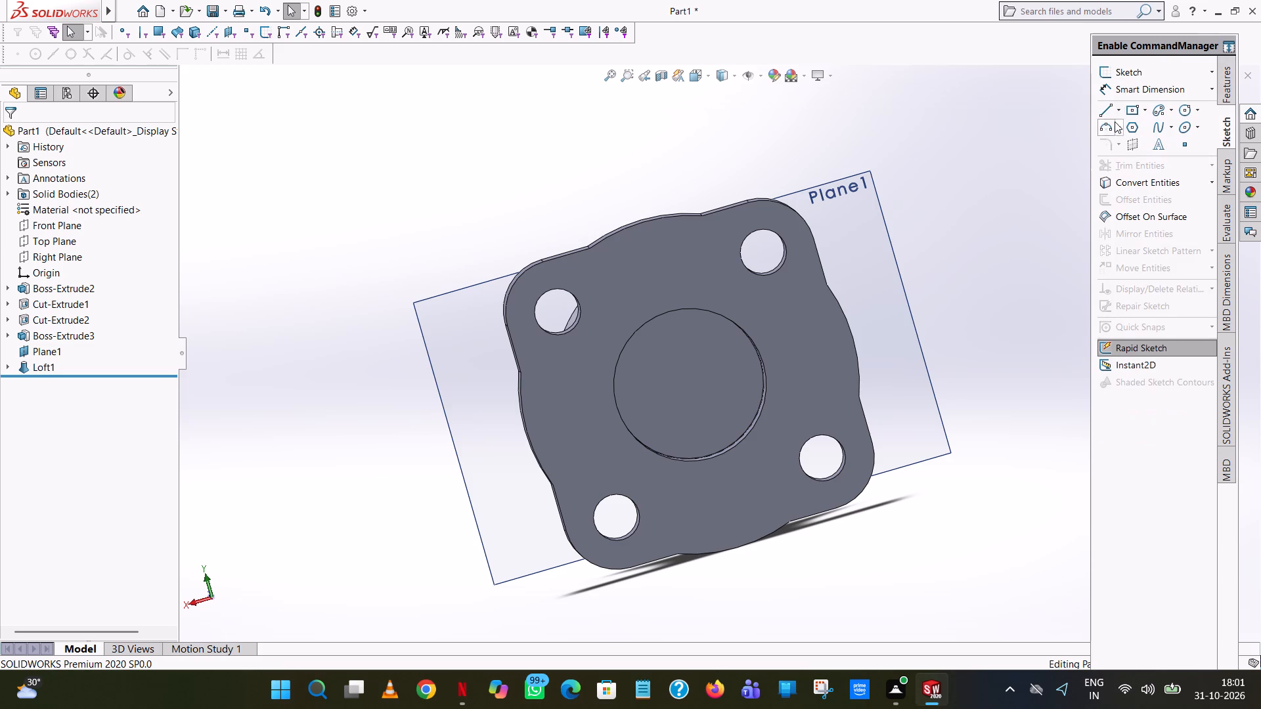
left_click(1189, 117)
left_click(720, 372)
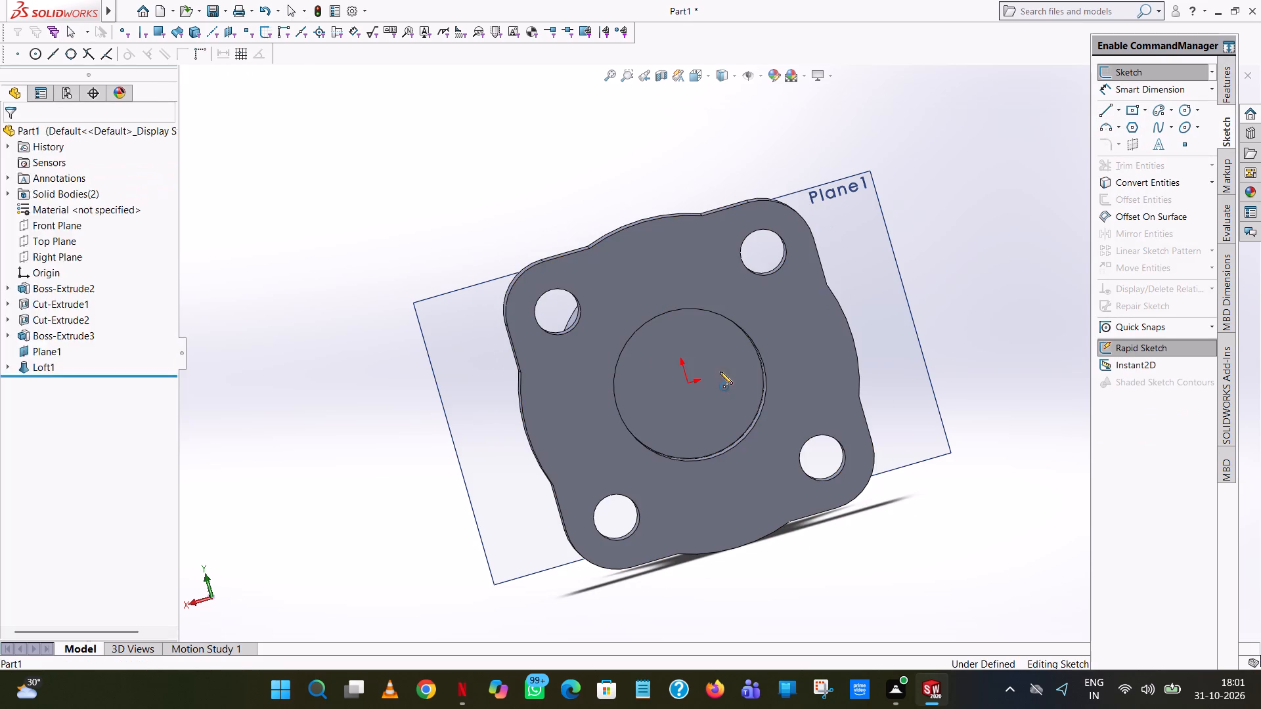
right_click(765, 297)
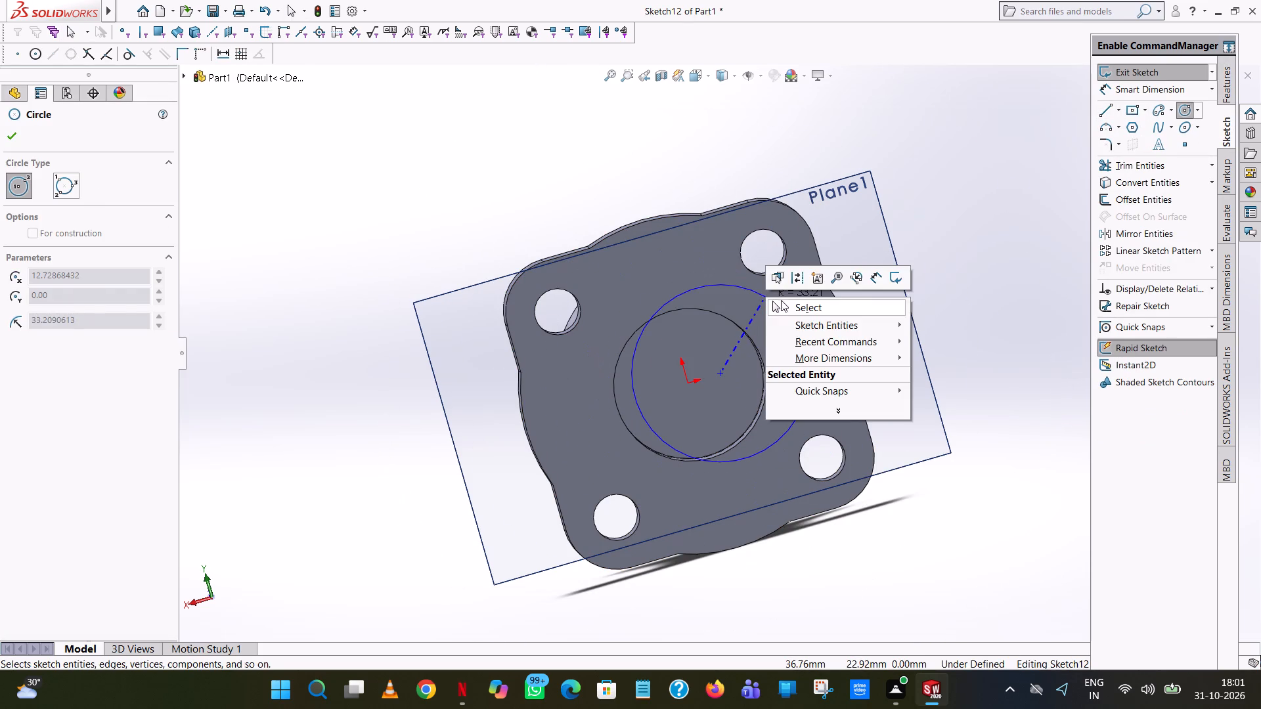
left_click(787, 307)
left_click(1182, 116)
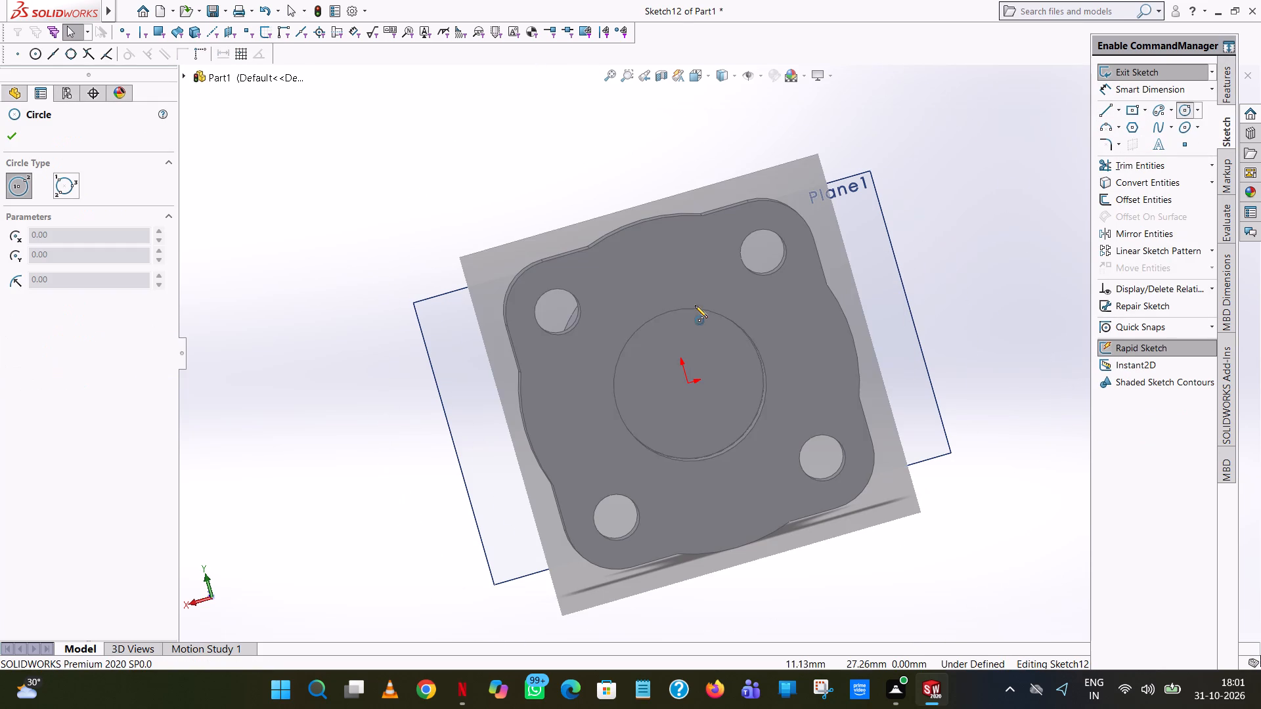
left_click(689, 385)
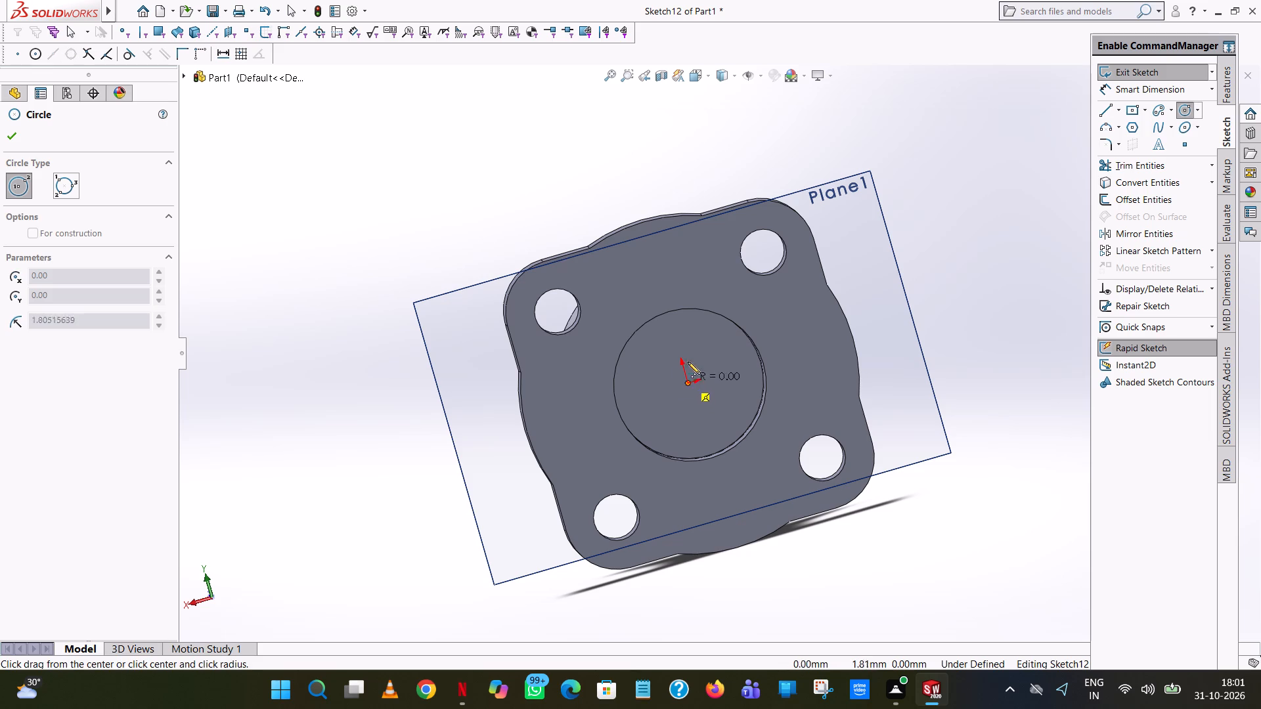
left_click(692, 307)
right_click(693, 306)
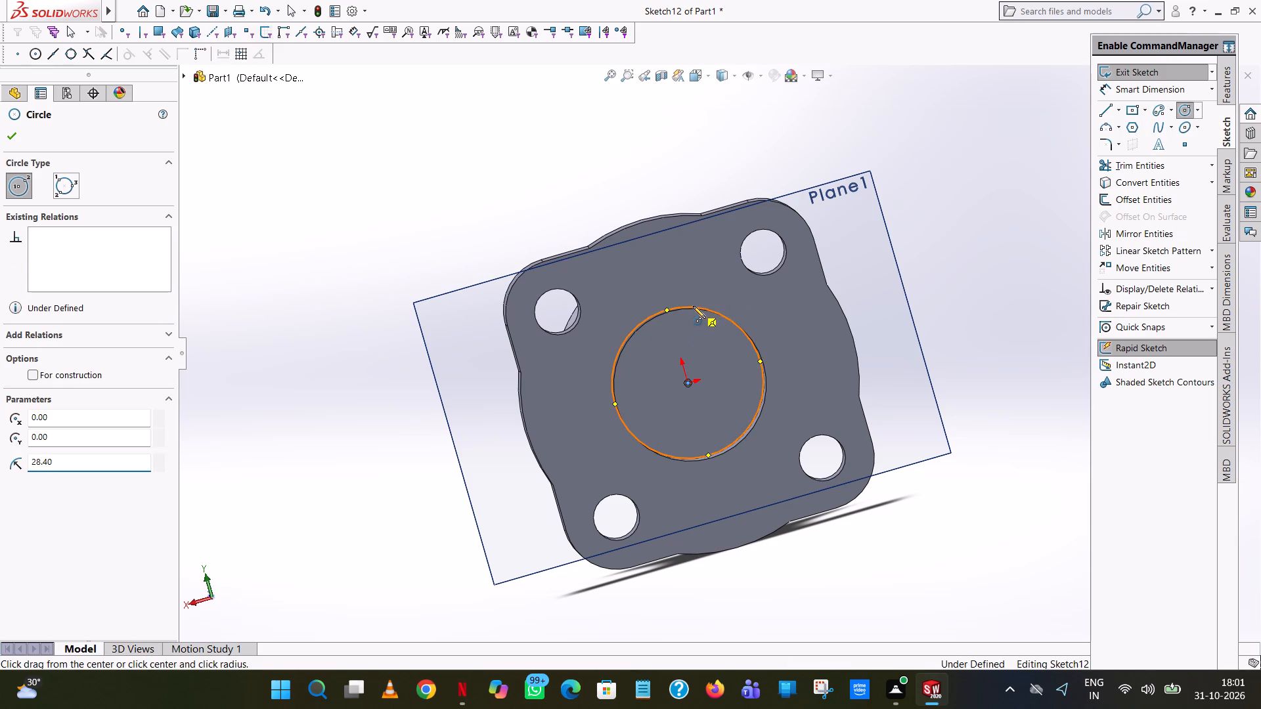
left_click(710, 312)
Set the radius of the recess-floor circle to 58.8/2 (29.40 mm).
scroll(714, 318, "up", 1)
middle_click_drag(716, 320, 852, 302)
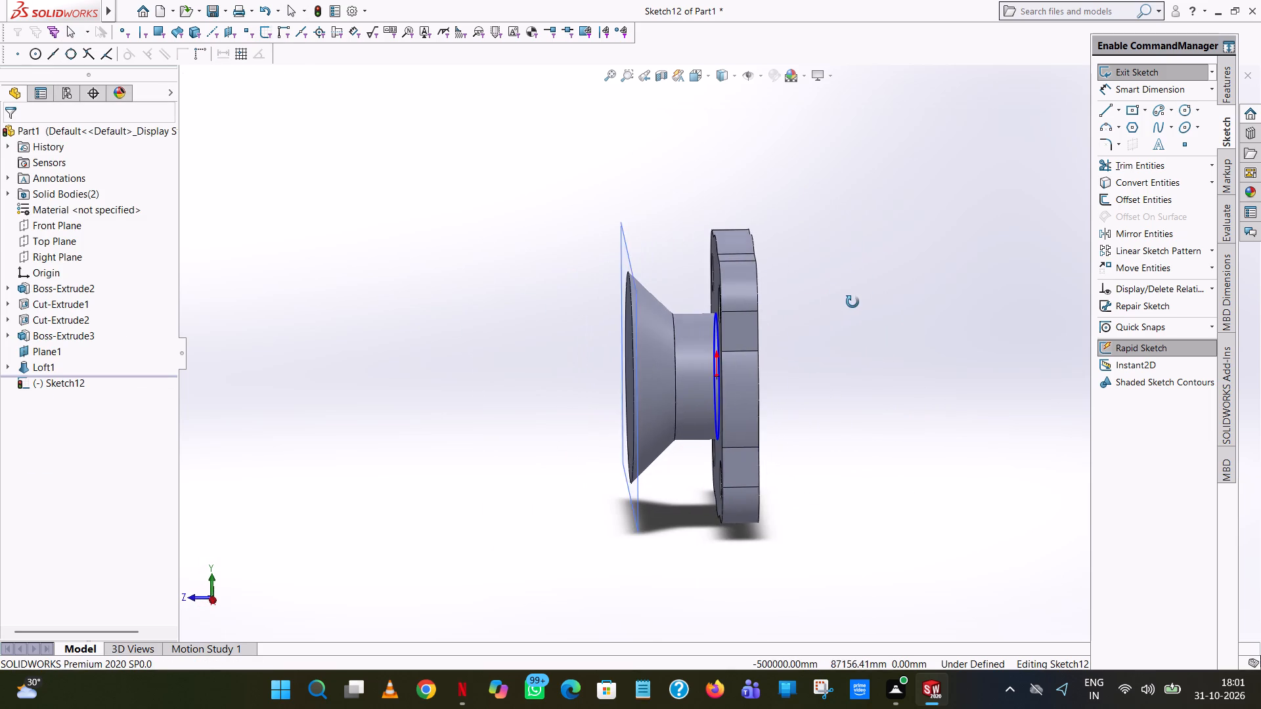
middle_click_drag(852, 302, 732, 255)
left_click(699, 314)
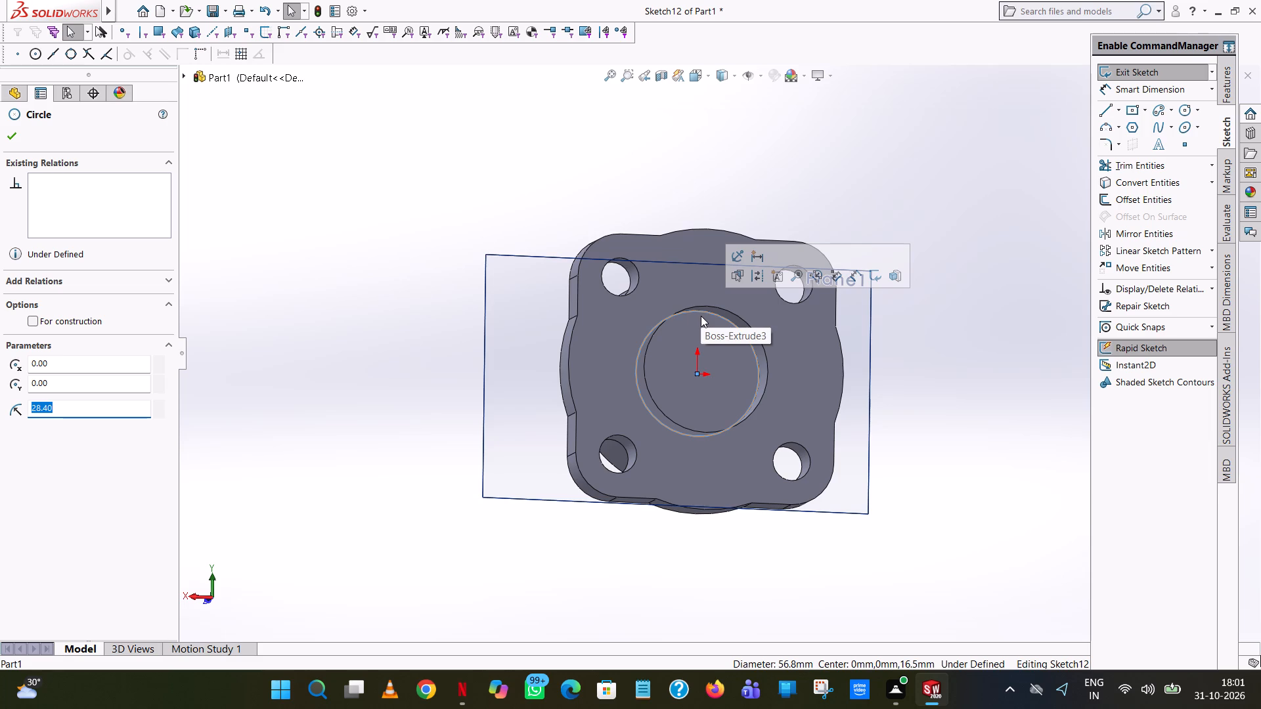
type("58.")
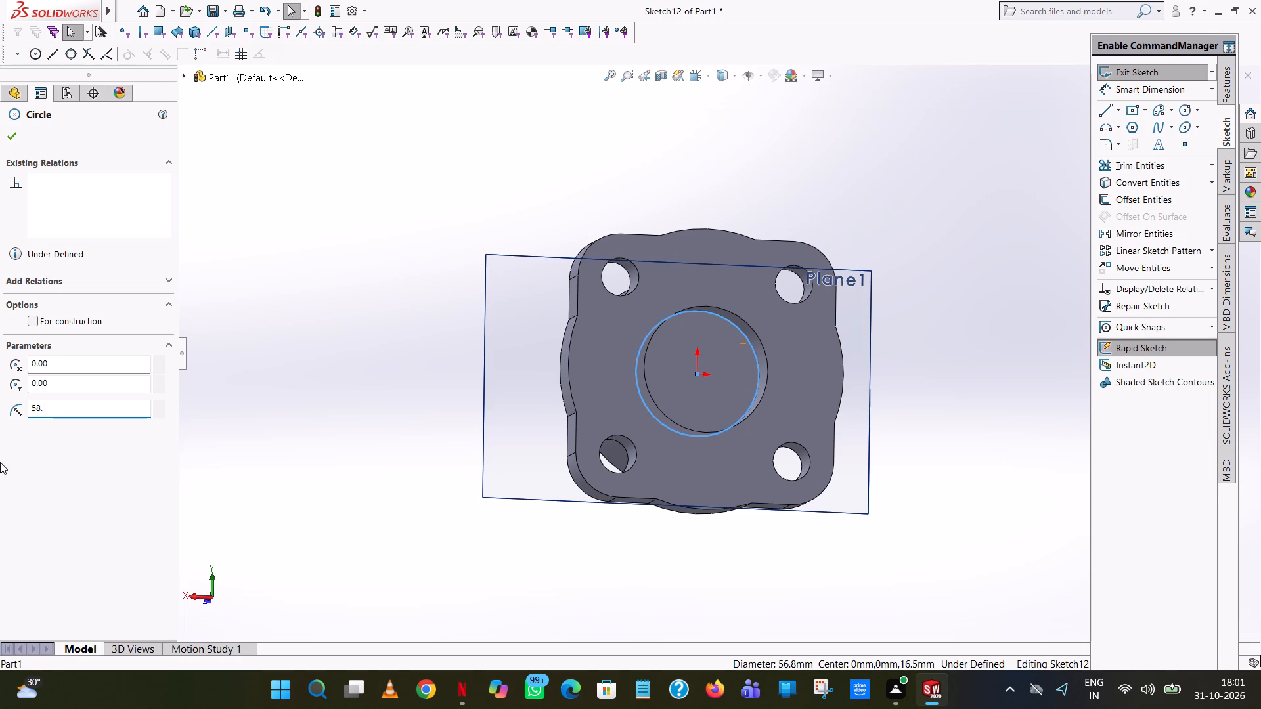
type("8/2")
key("Return")
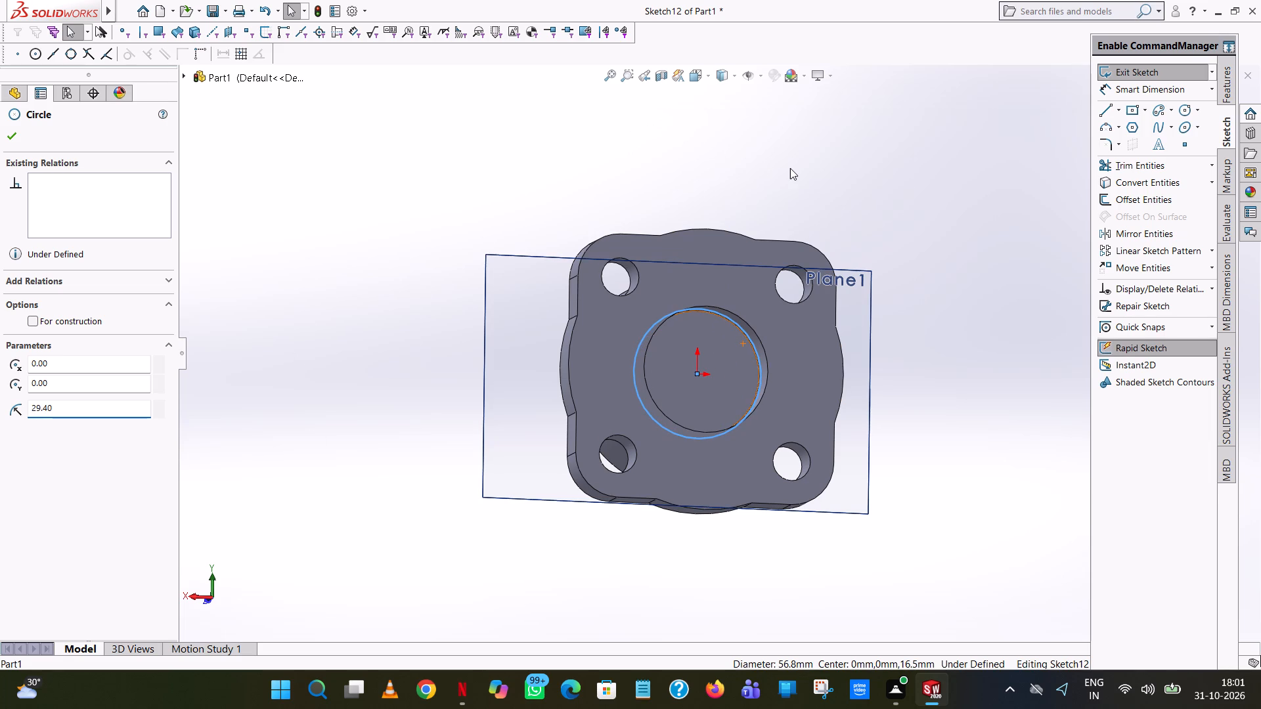
Examine how the resized circle sits against the recess edge, close up and normal to the sketch plane.
middle_click_drag(791, 169, 761, 188)
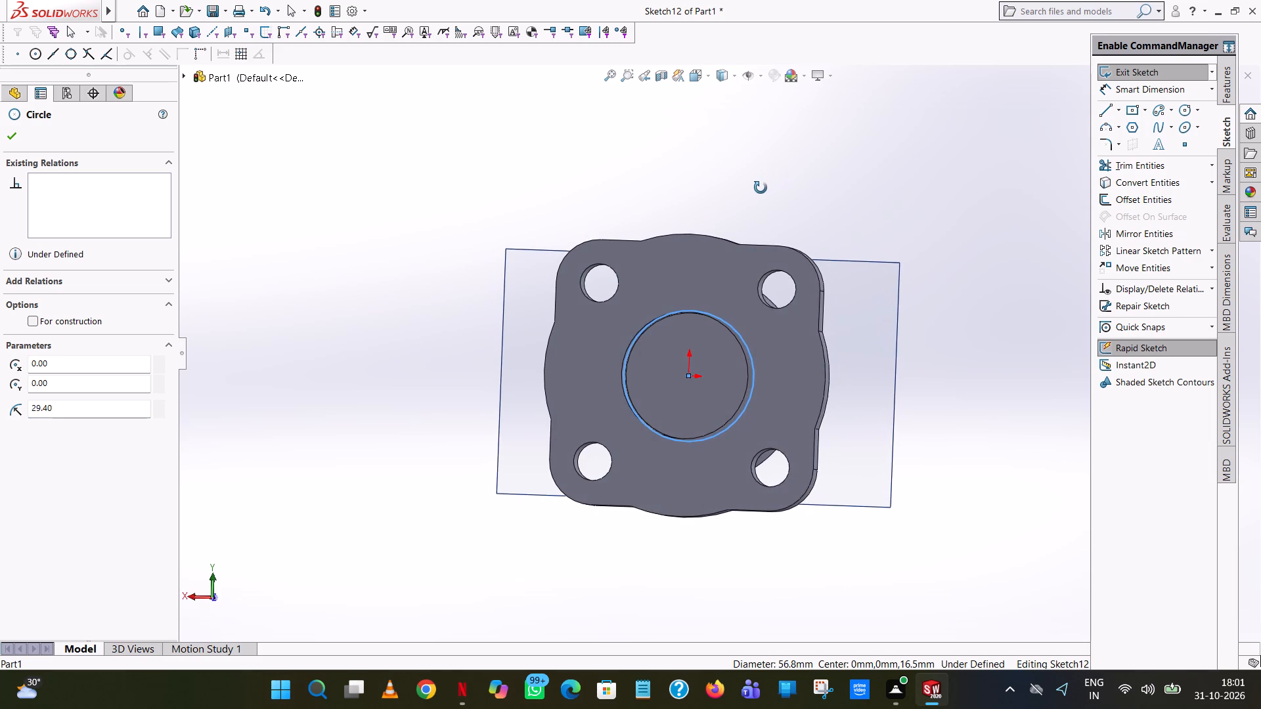
middle_click_drag(761, 188, 765, 194)
scroll(724, 364, "down", 10)
middle_click_drag(753, 325, 753, 320)
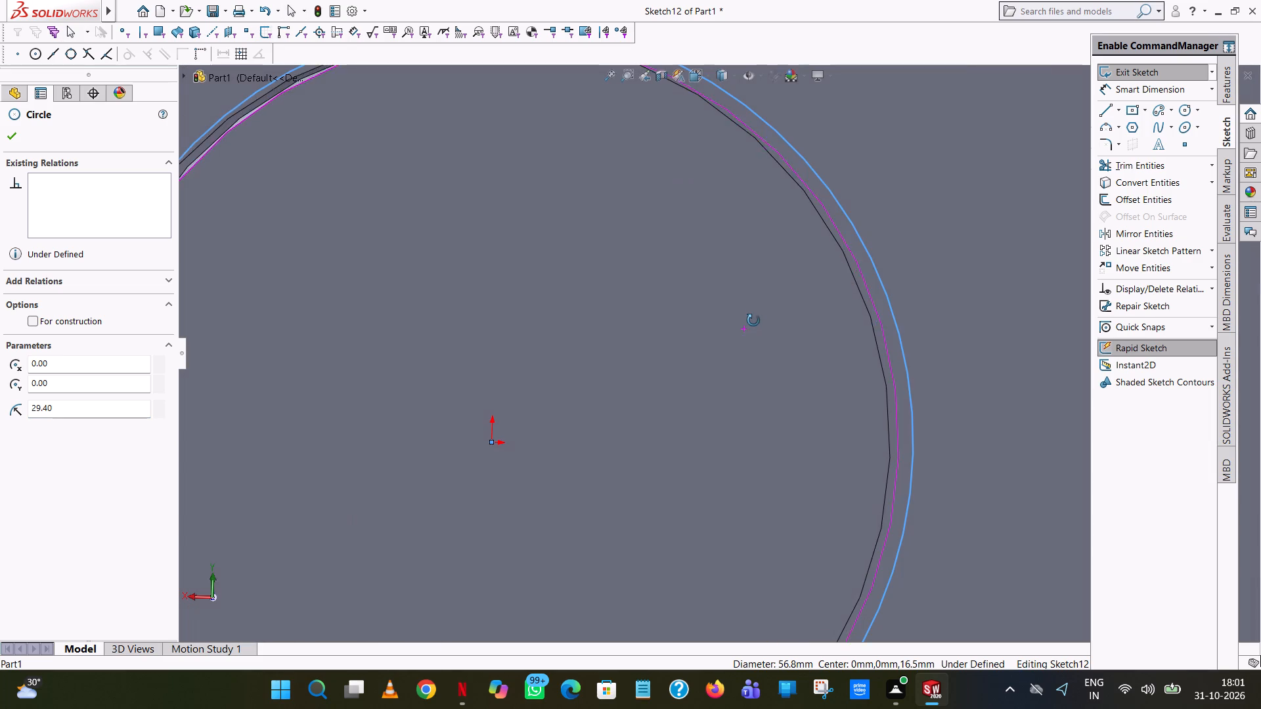
middle_click_drag(753, 320, 765, 339)
scroll(774, 321, "down", 1)
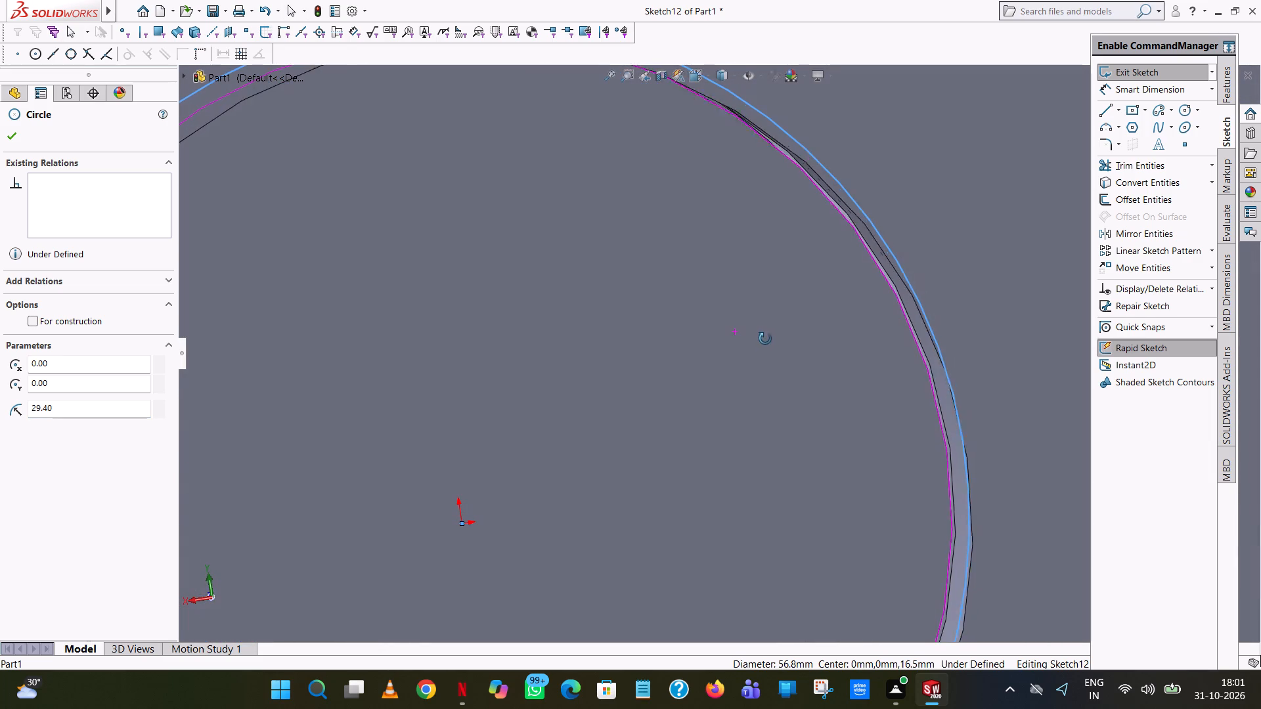
middle_click_drag(765, 339, 761, 356)
scroll(761, 356, "up", 9)
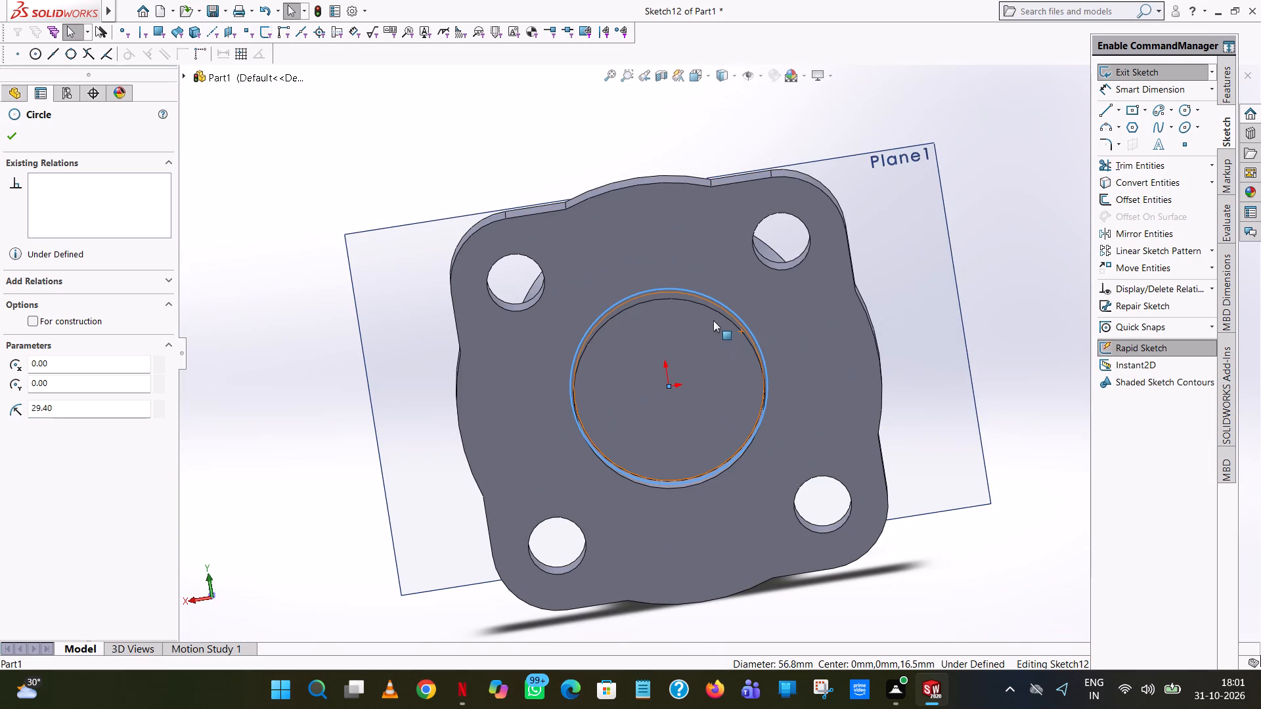
scroll(705, 374, "up", 1)
middle_click_drag(705, 374, 706, 353)
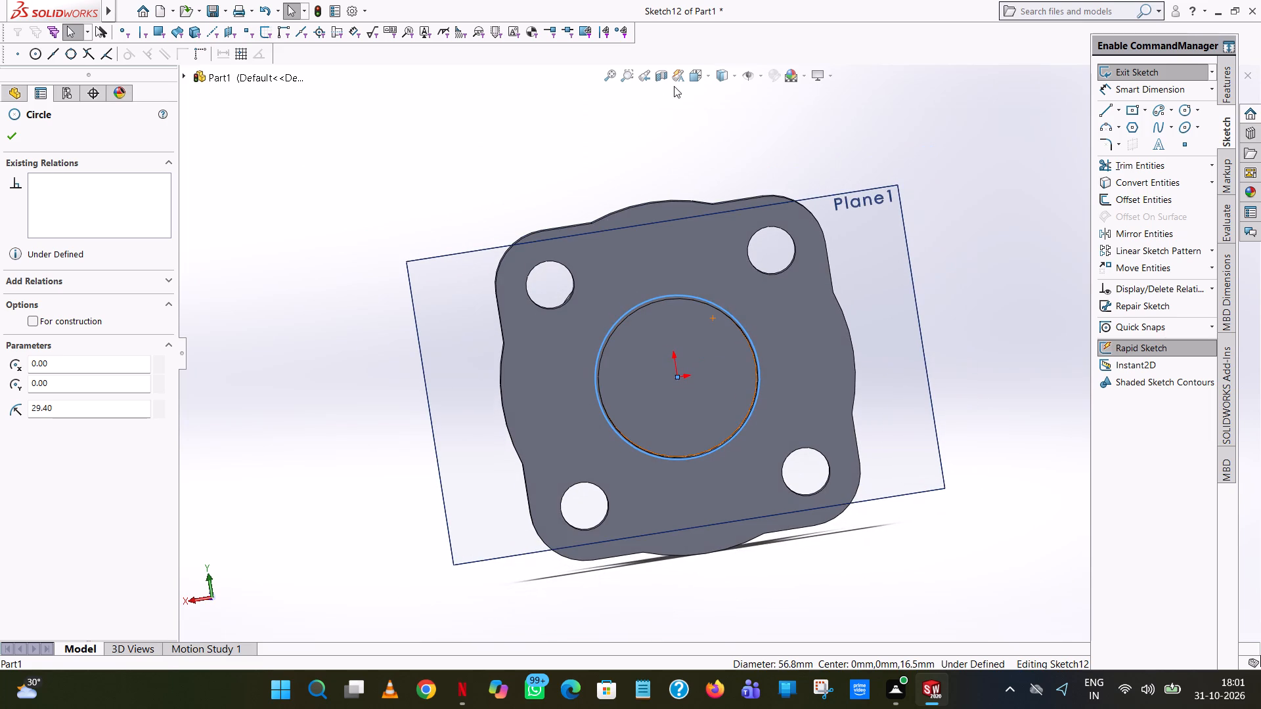
left_click(707, 74)
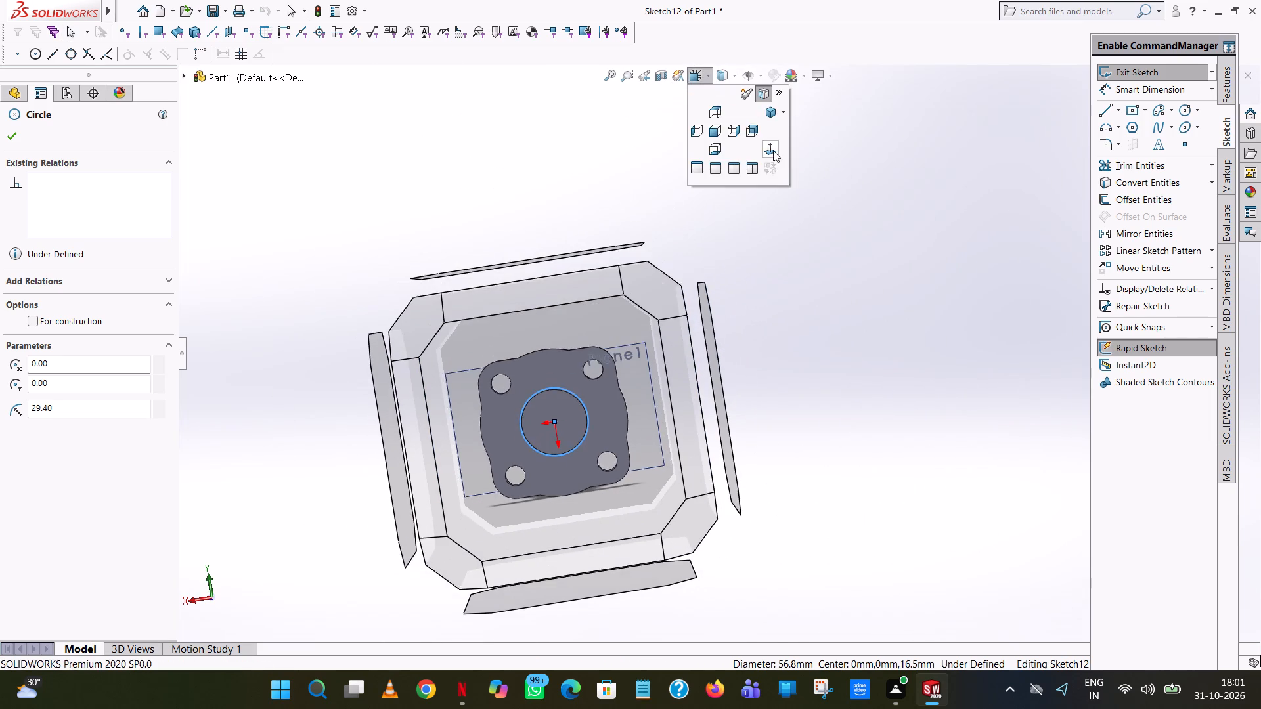
left_click(773, 150)
left_click(792, 282)
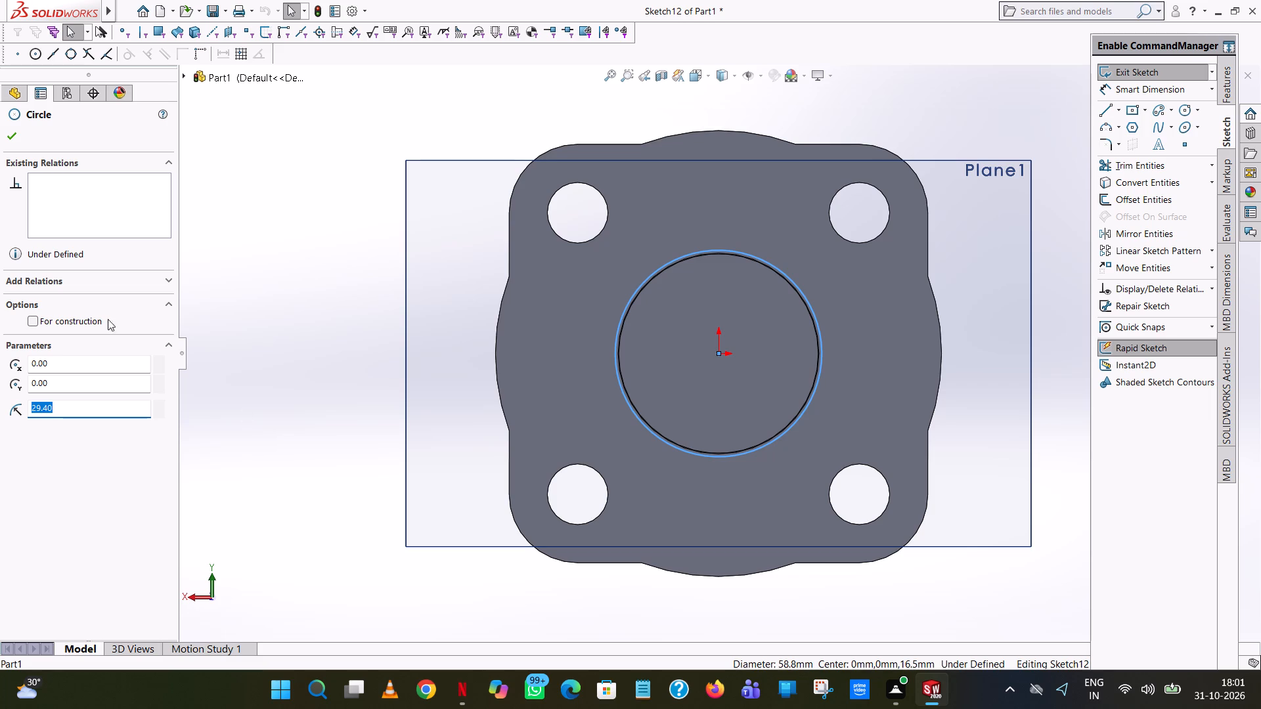
left_click(7, 132)
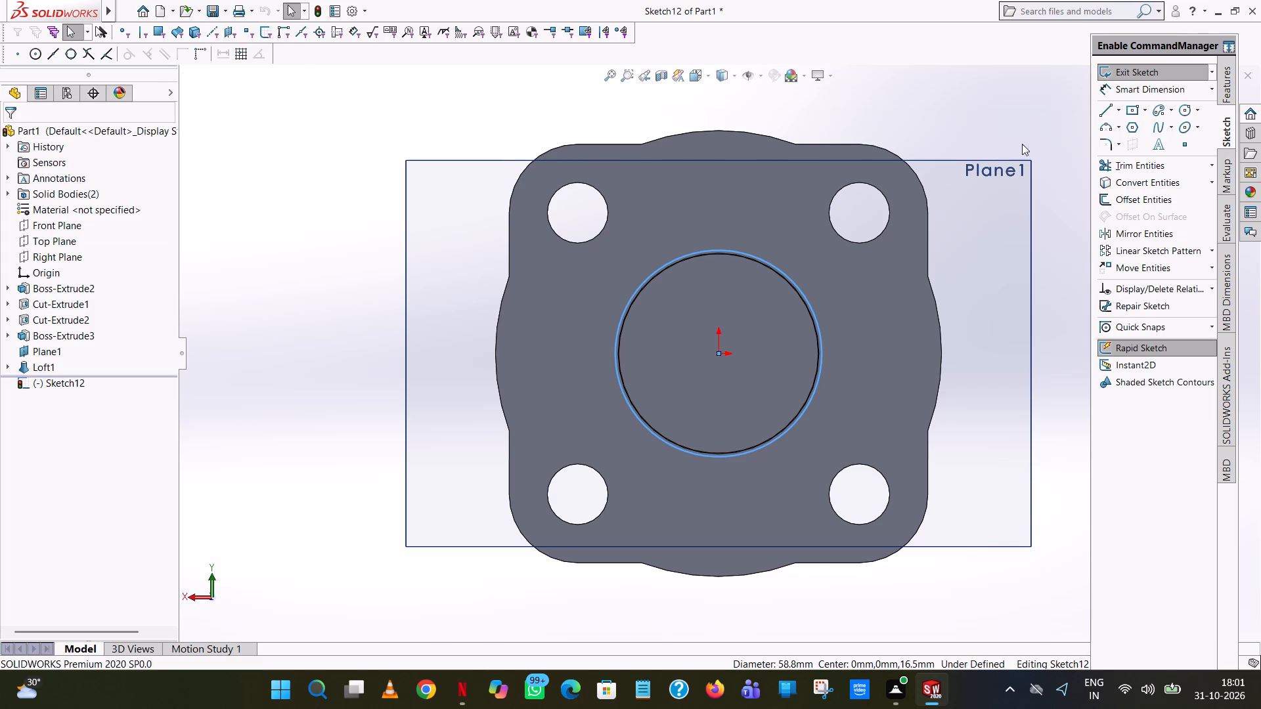
left_click(1007, 115)
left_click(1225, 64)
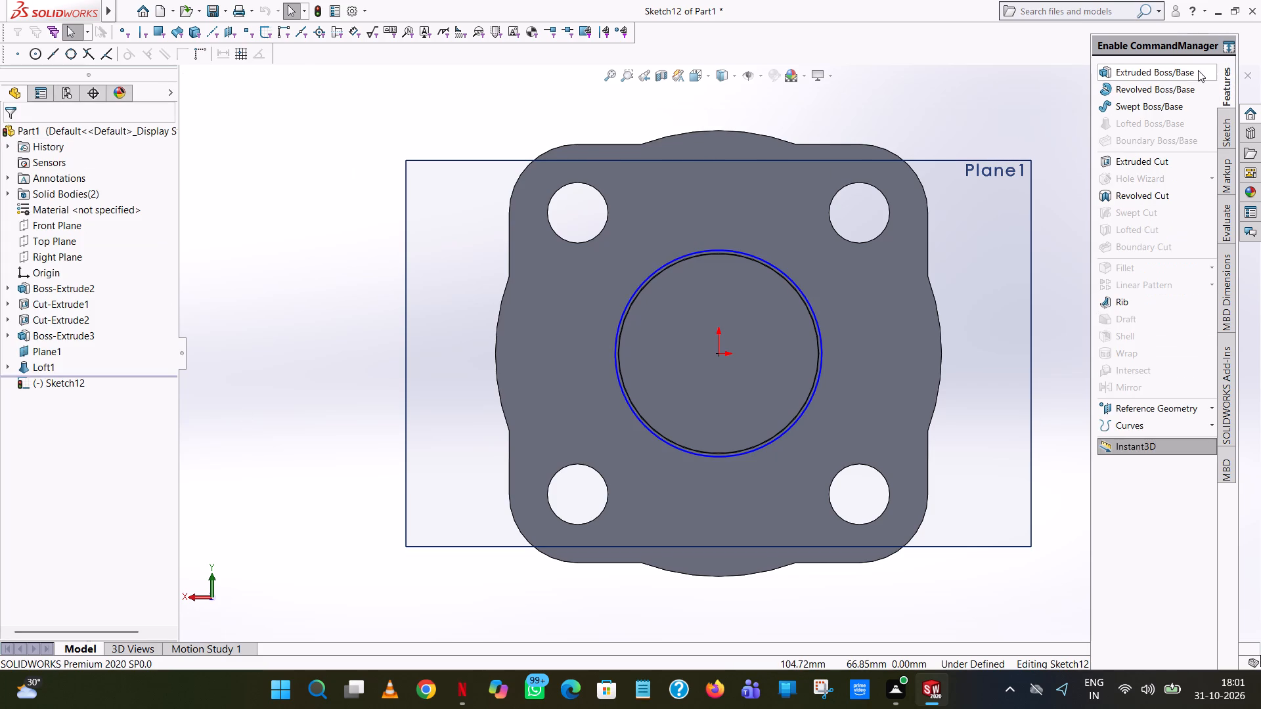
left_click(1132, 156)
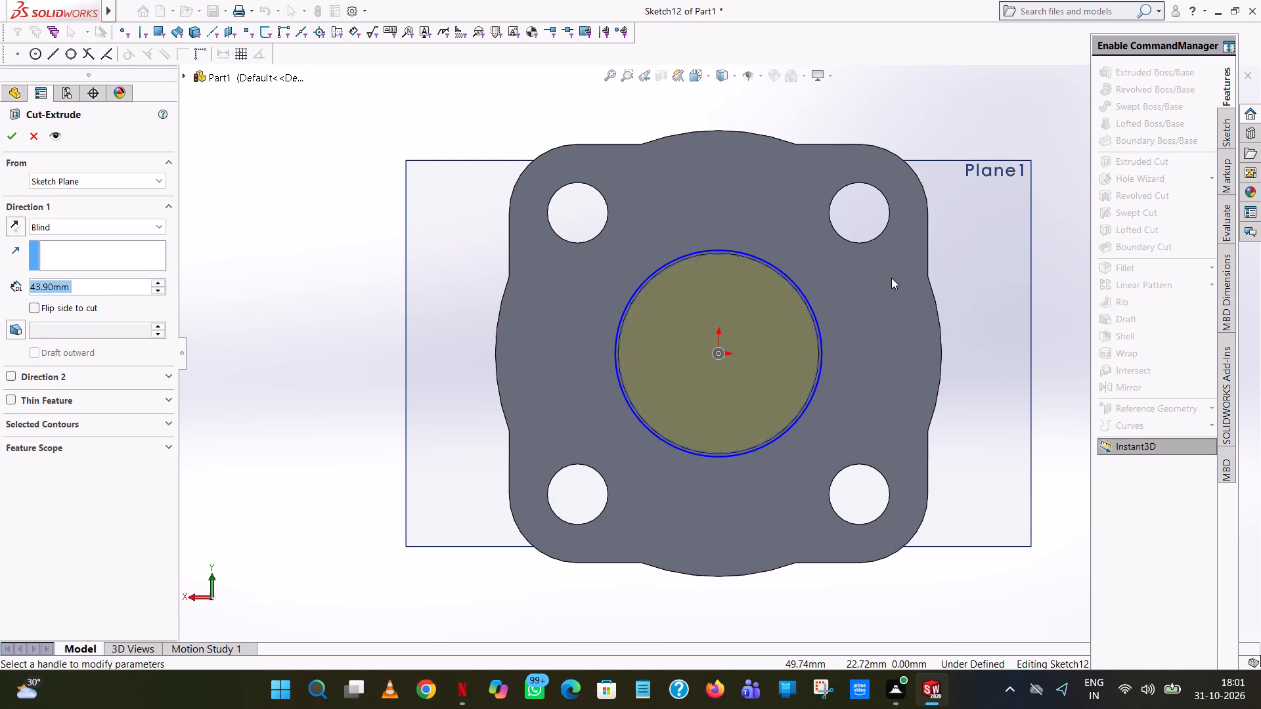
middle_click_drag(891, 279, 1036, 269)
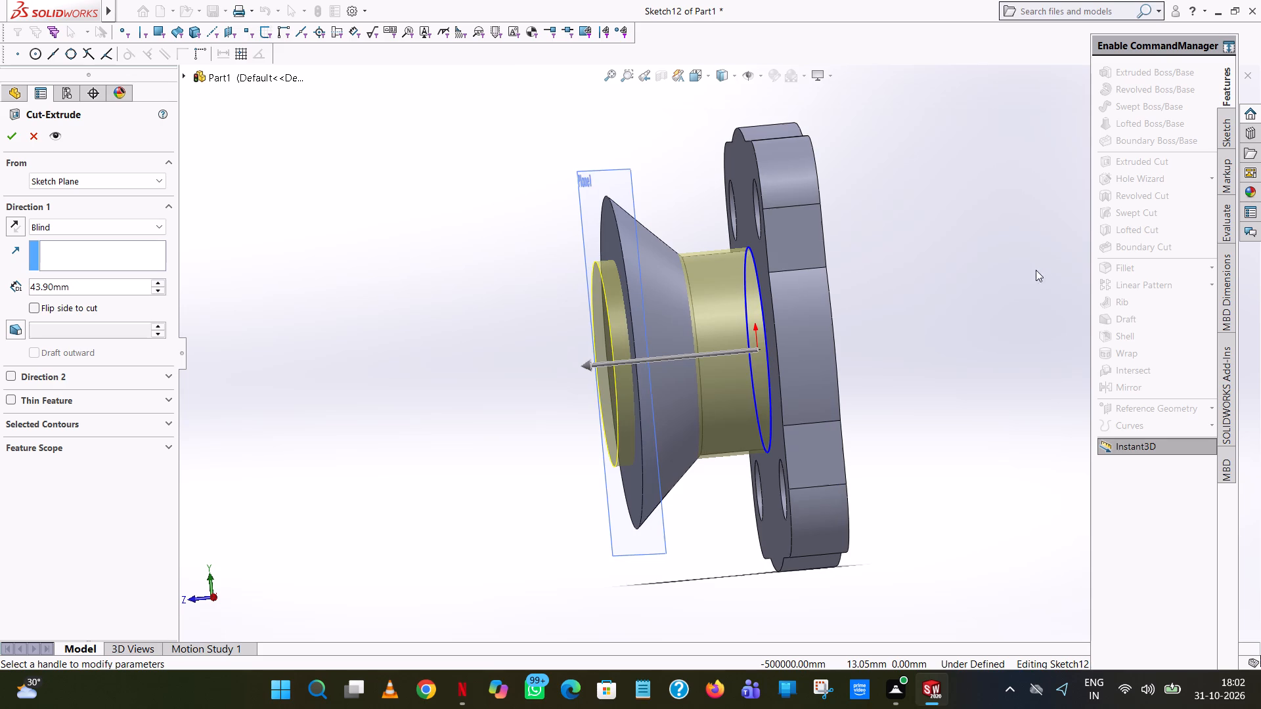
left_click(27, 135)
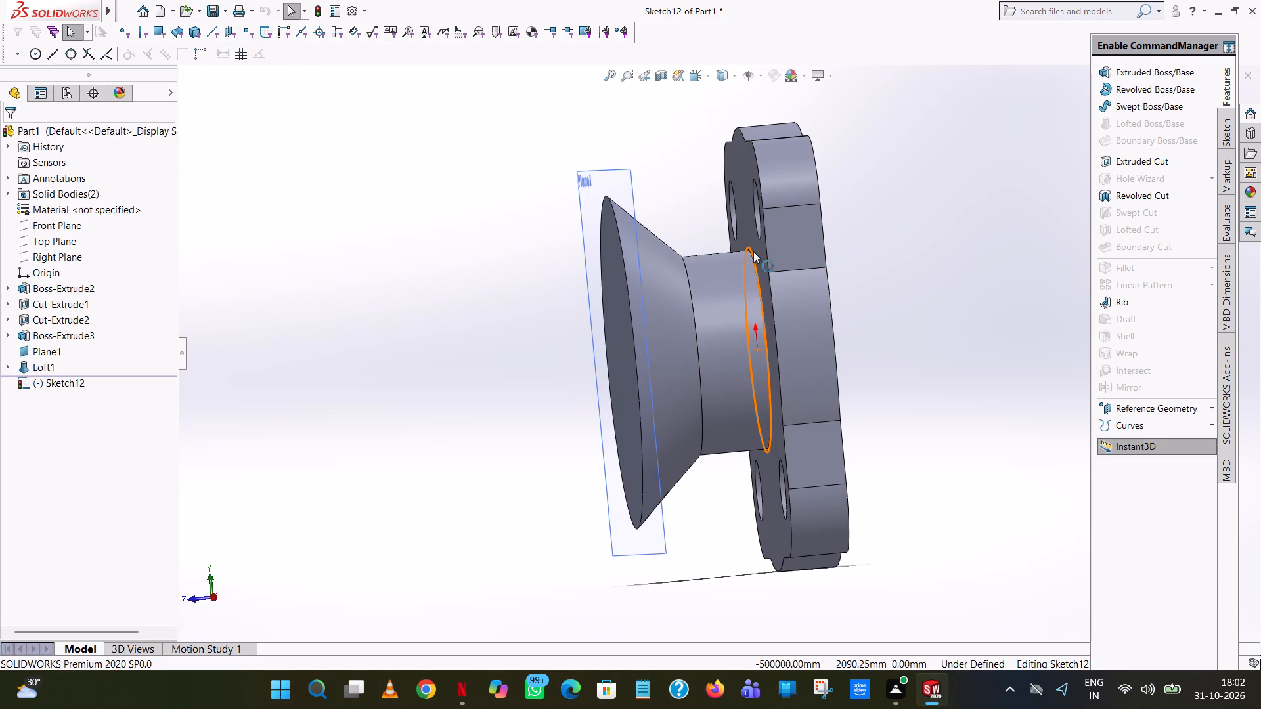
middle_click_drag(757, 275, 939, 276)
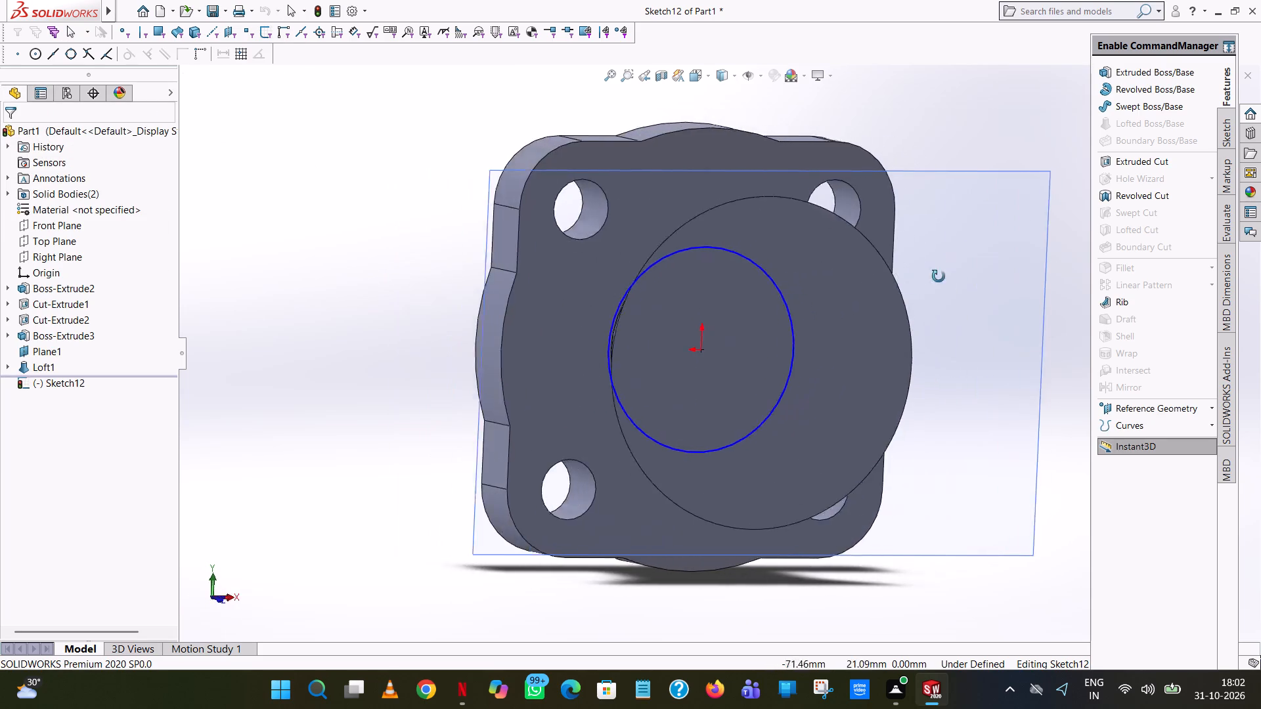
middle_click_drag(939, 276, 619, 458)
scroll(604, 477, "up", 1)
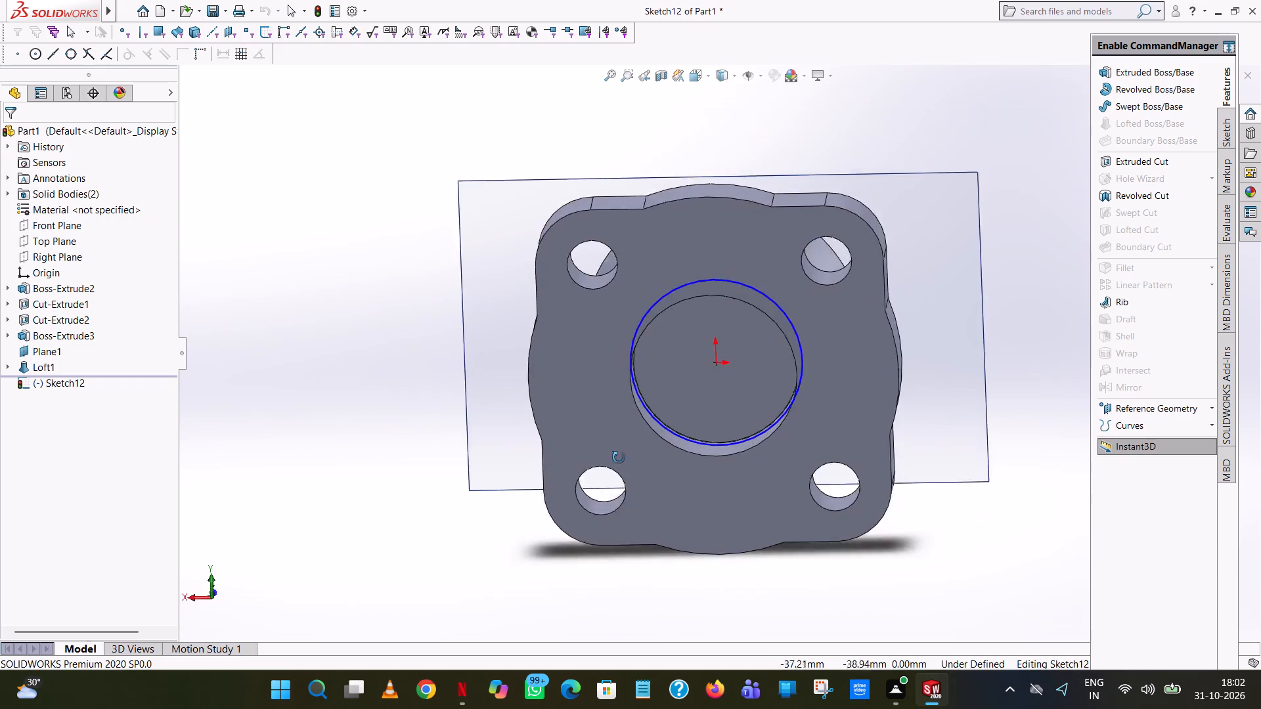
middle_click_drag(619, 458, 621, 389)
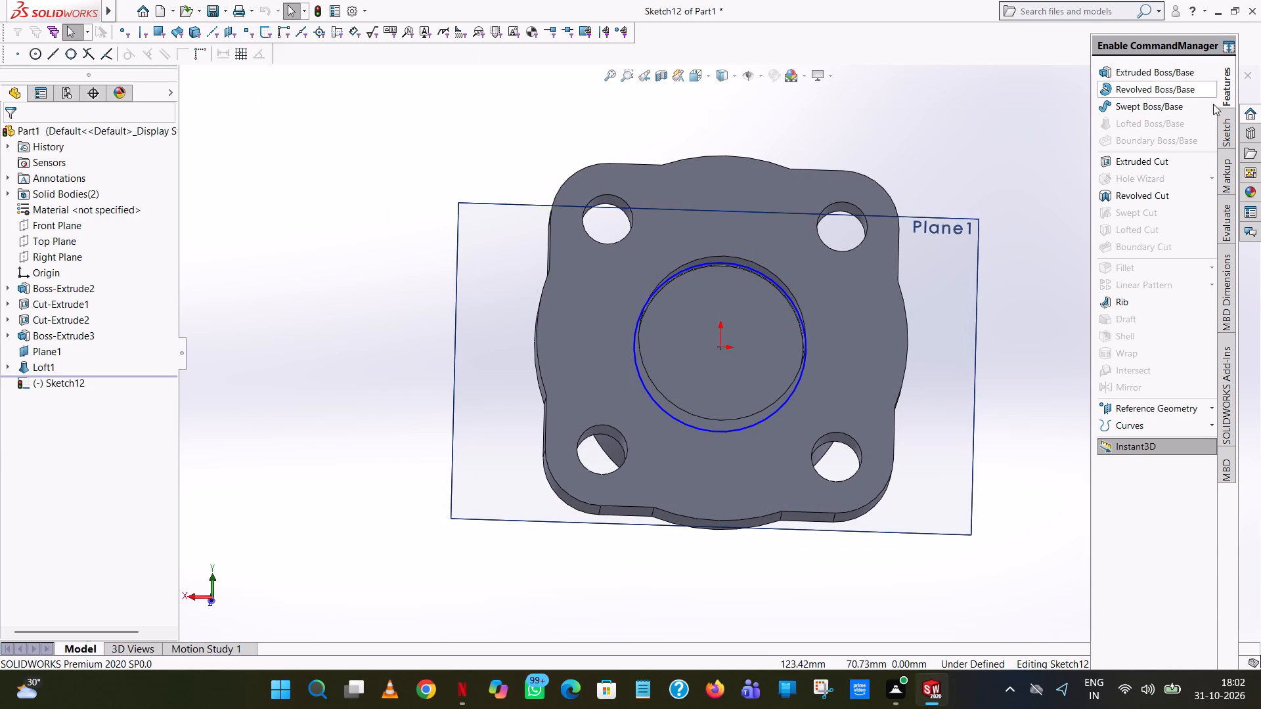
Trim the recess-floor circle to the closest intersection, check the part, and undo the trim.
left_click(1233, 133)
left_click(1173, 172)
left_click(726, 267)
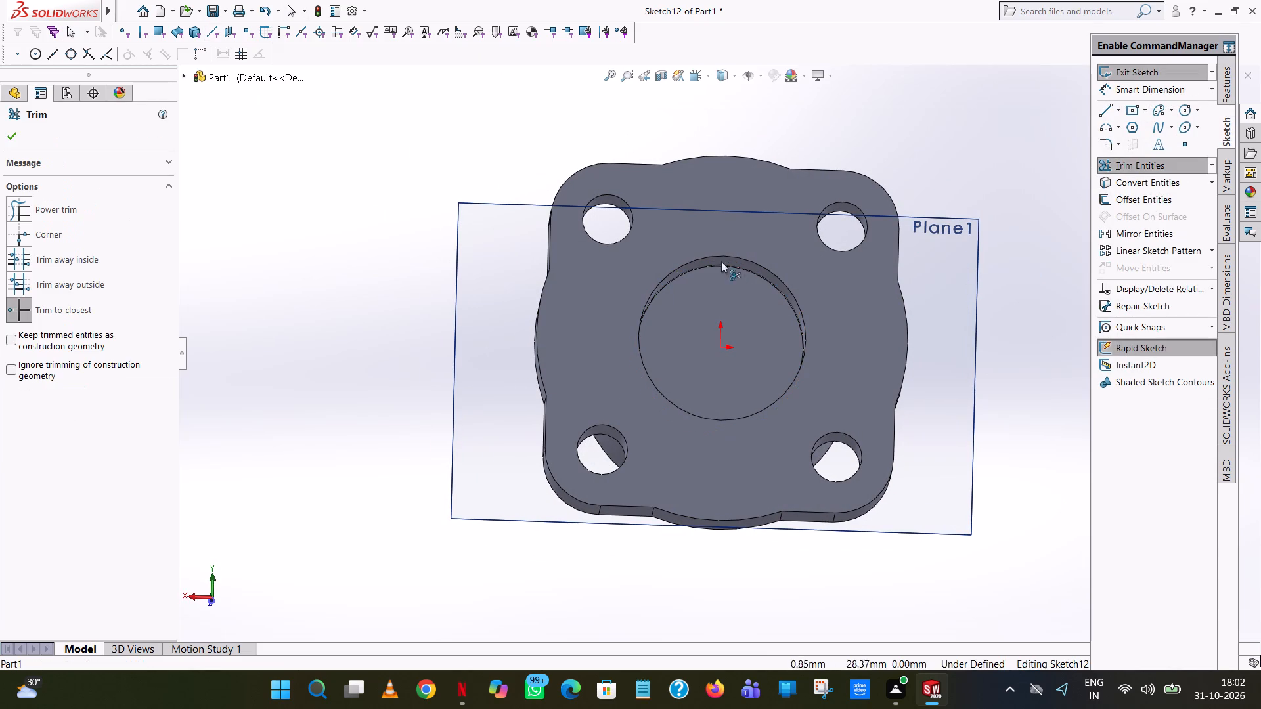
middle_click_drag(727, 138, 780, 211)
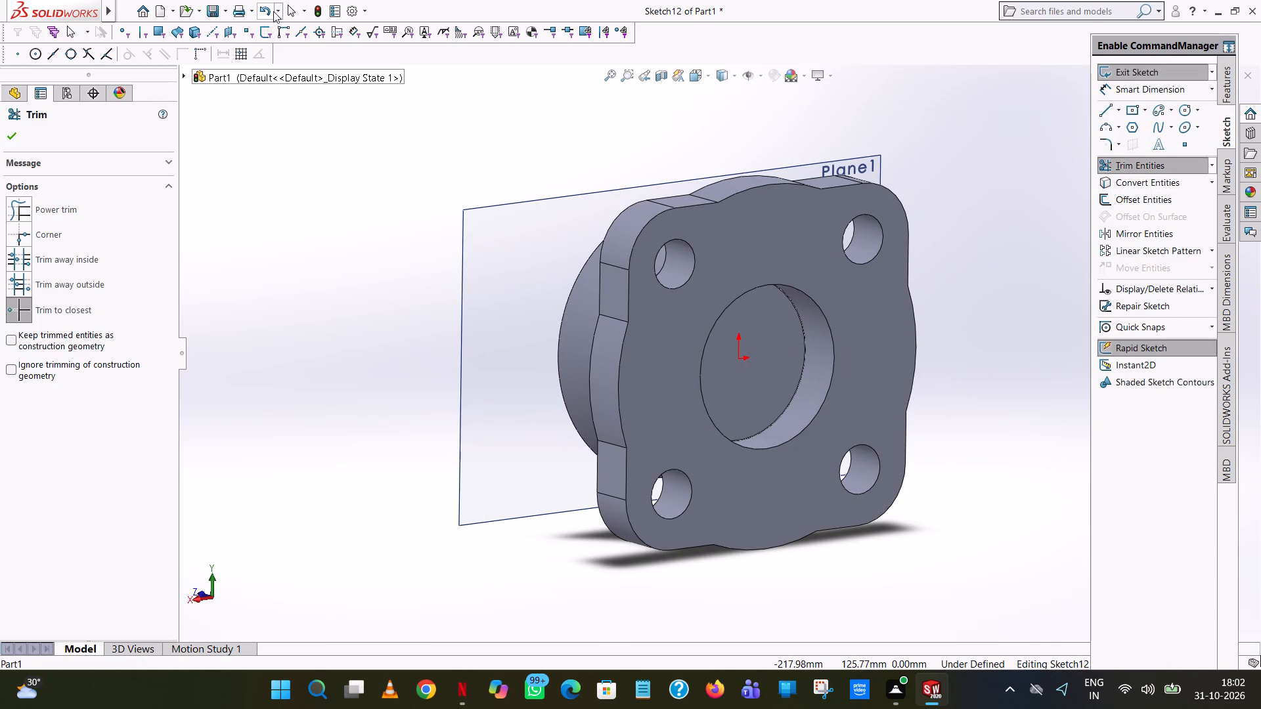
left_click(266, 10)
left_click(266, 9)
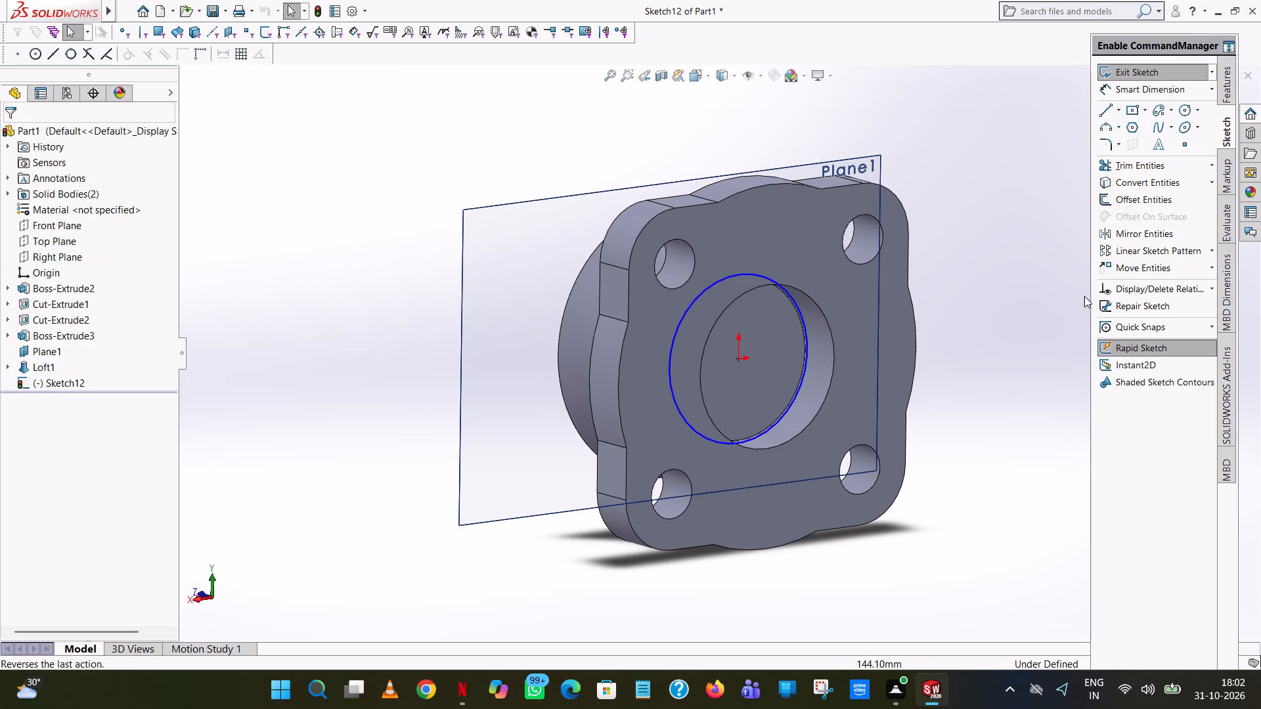
Trim away the circle sketched on the recess floor and exit its sketch.
left_click(1147, 162)
left_click(722, 281)
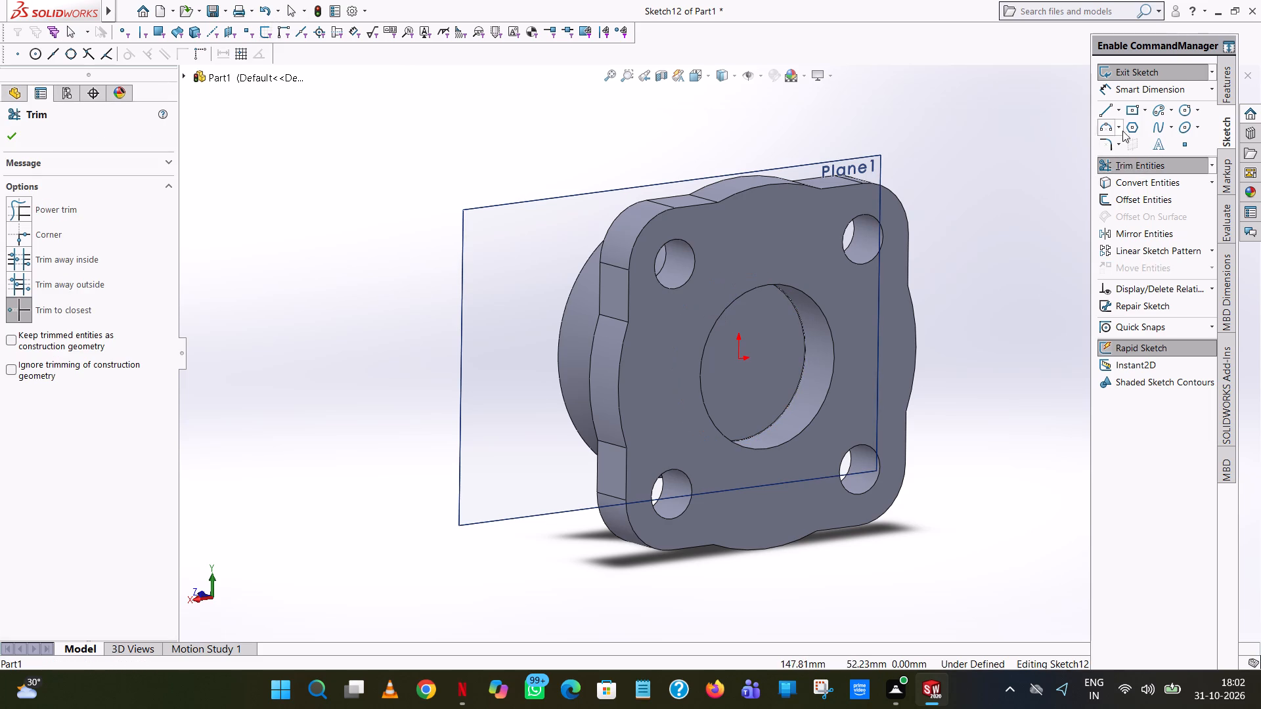
left_click(1142, 72)
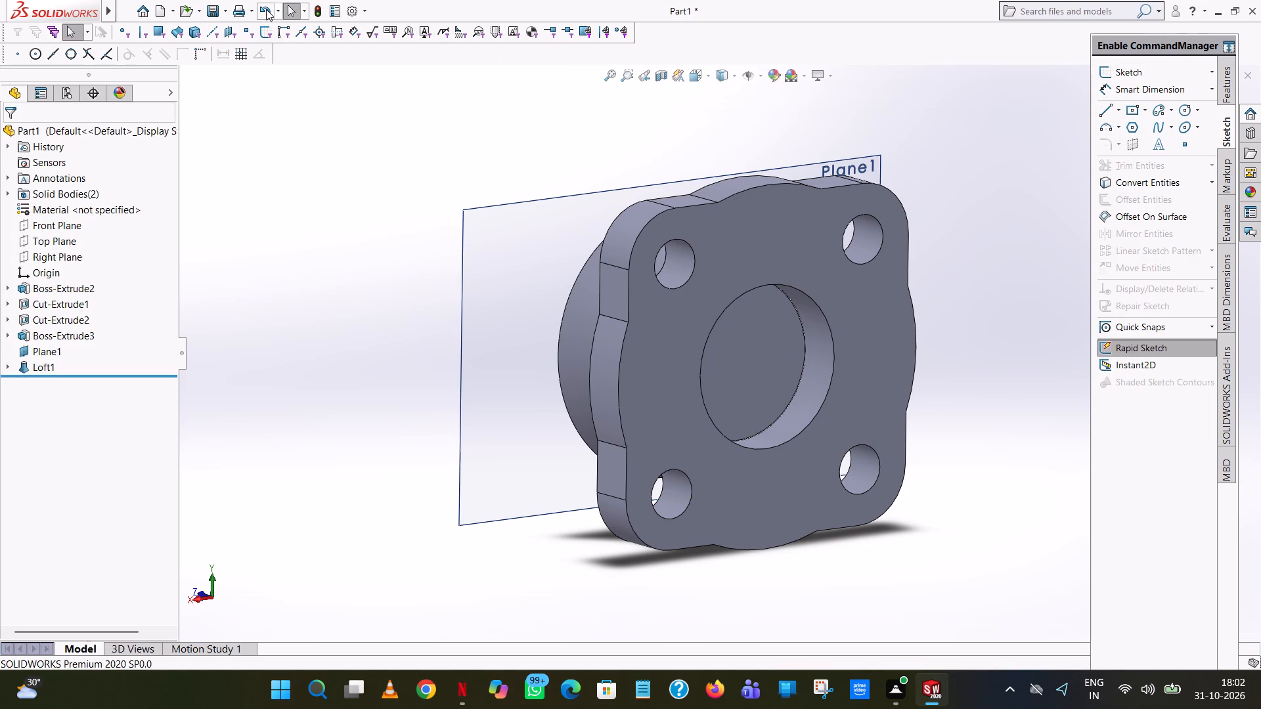
left_click(266, 9)
Open the base sketch of the cylindrical boss behind the plate and set its circle's diameter to 50.8+6 (56.80 mm).
middle_click_drag(413, 133, 423, 140)
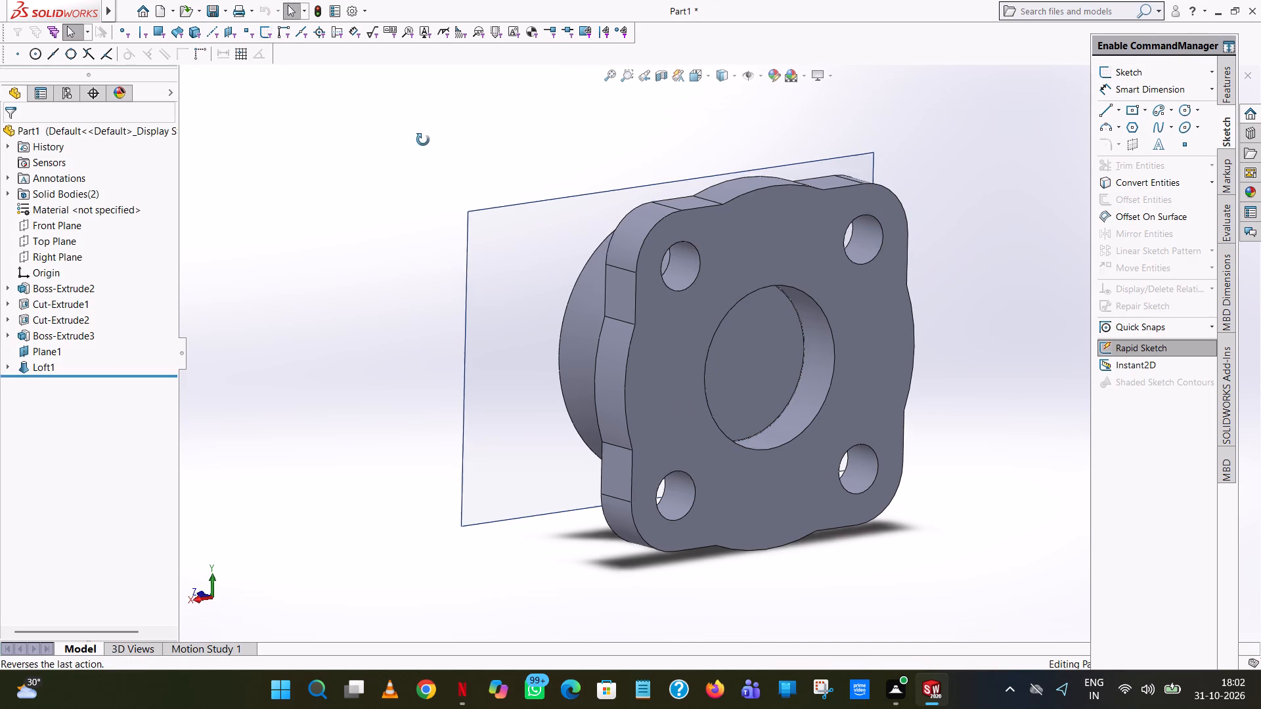
middle_click_drag(423, 140, 497, 165)
scroll(554, 229, "up", 1)
scroll(751, 303, "down", 6)
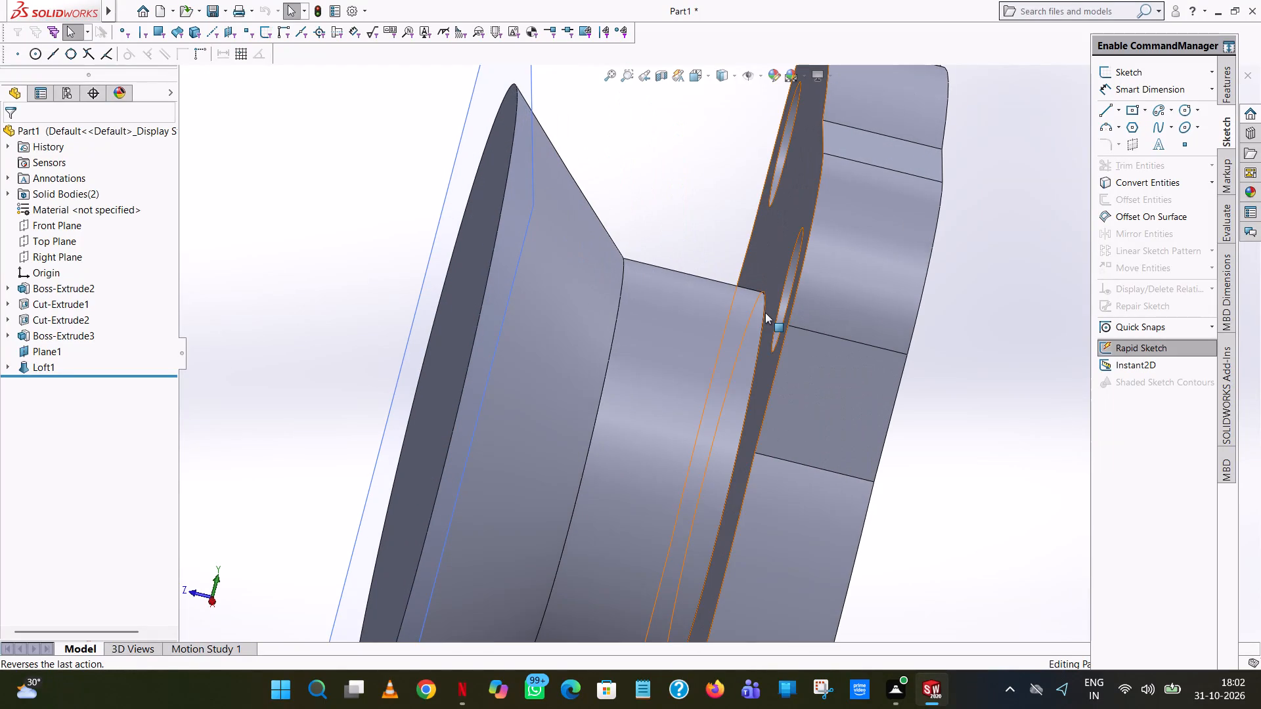
left_click(765, 312)
left_click(218, 324)
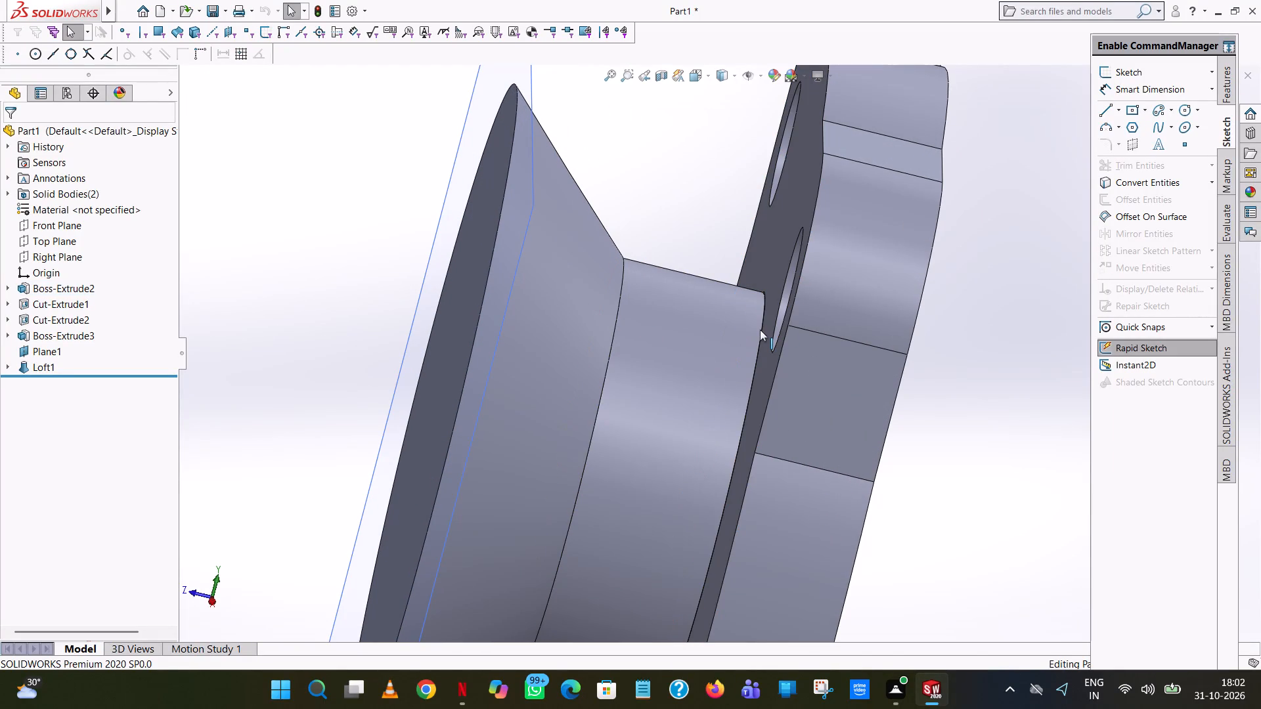
left_click(760, 330)
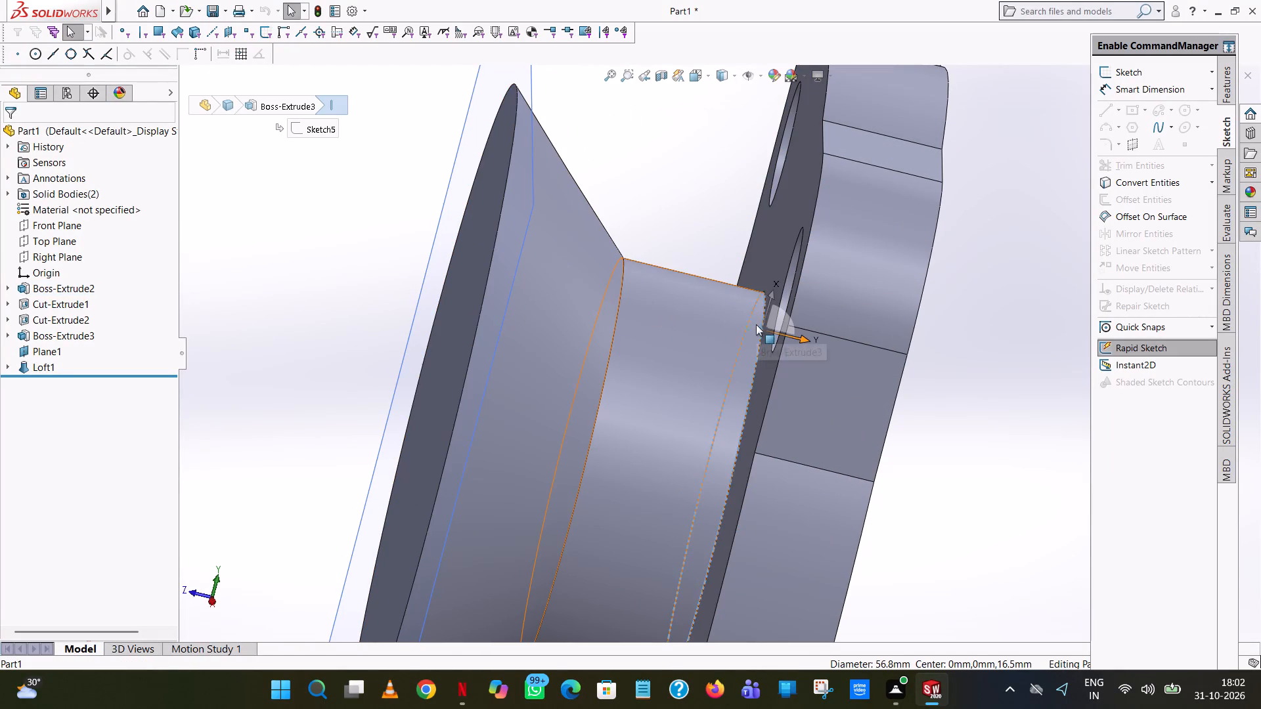
right_click(723, 326)
left_click(754, 286)
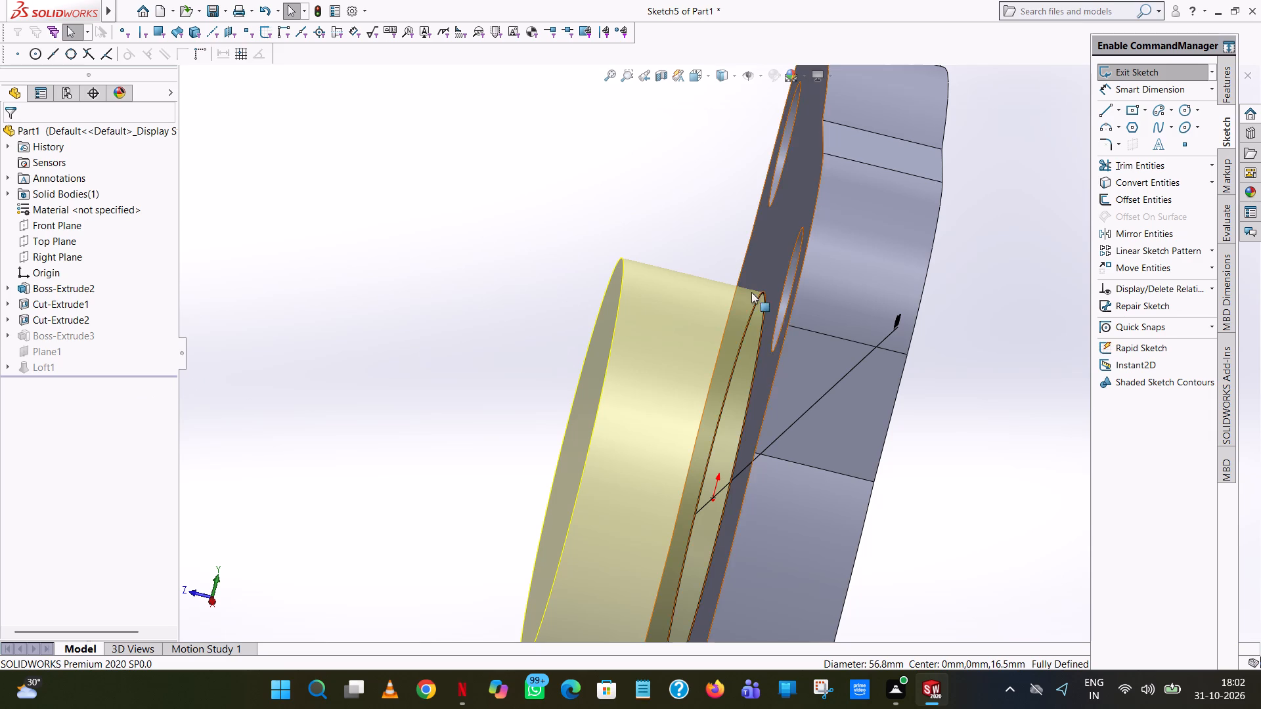
scroll(753, 382, "up", 3)
middle_click_drag(752, 385, 779, 410)
scroll(779, 410, "down", 1)
scroll(806, 403, "up", 6)
scroll(824, 394, "down", 4)
double_click(886, 368)
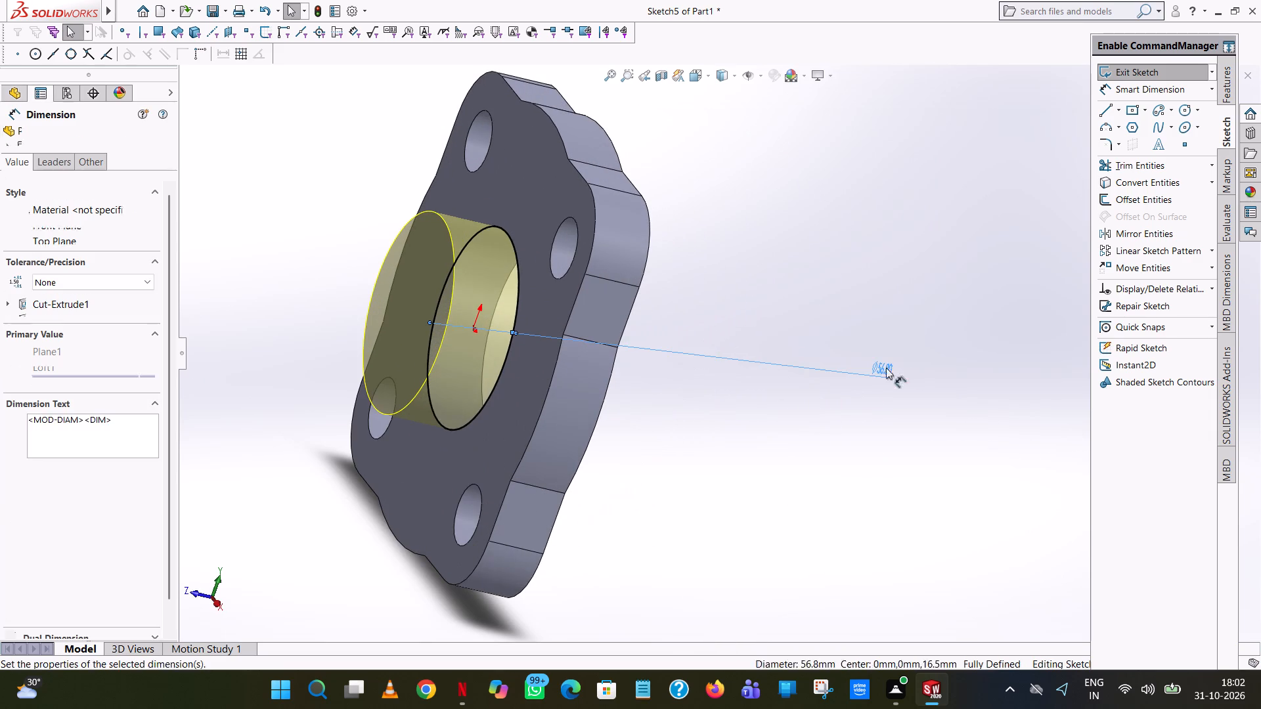
left_click(81, 379)
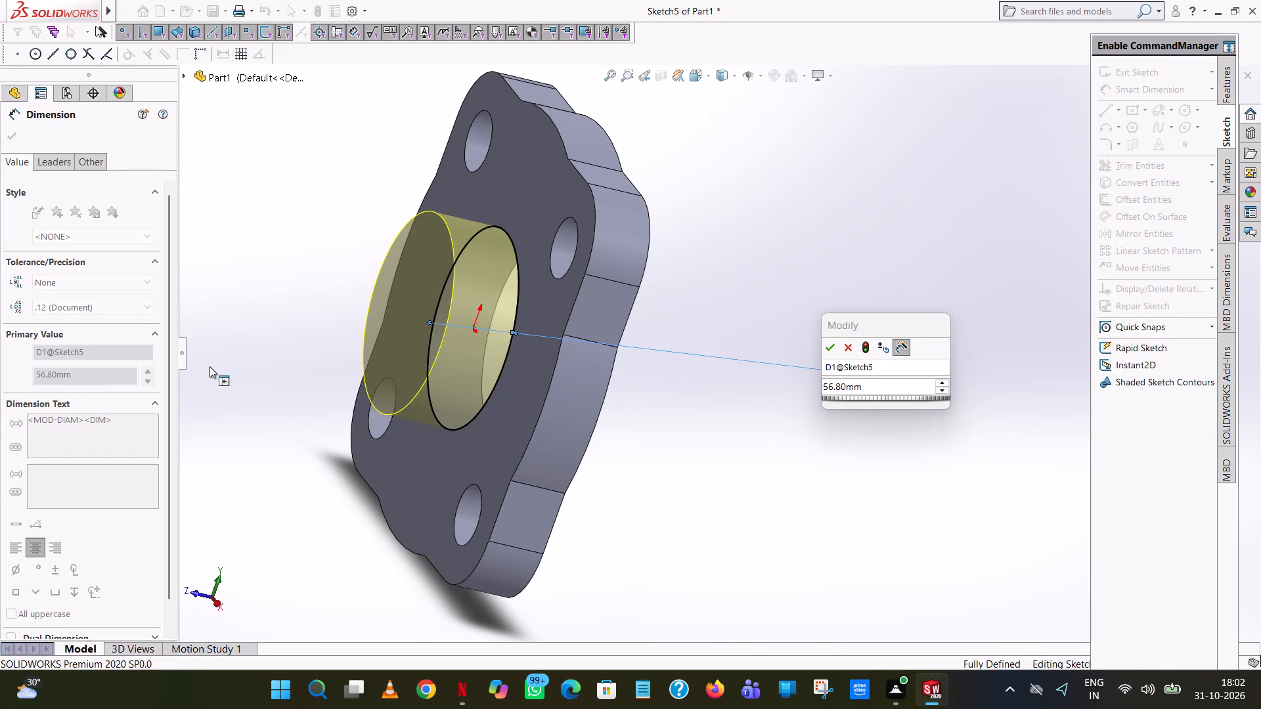
left_click(879, 383)
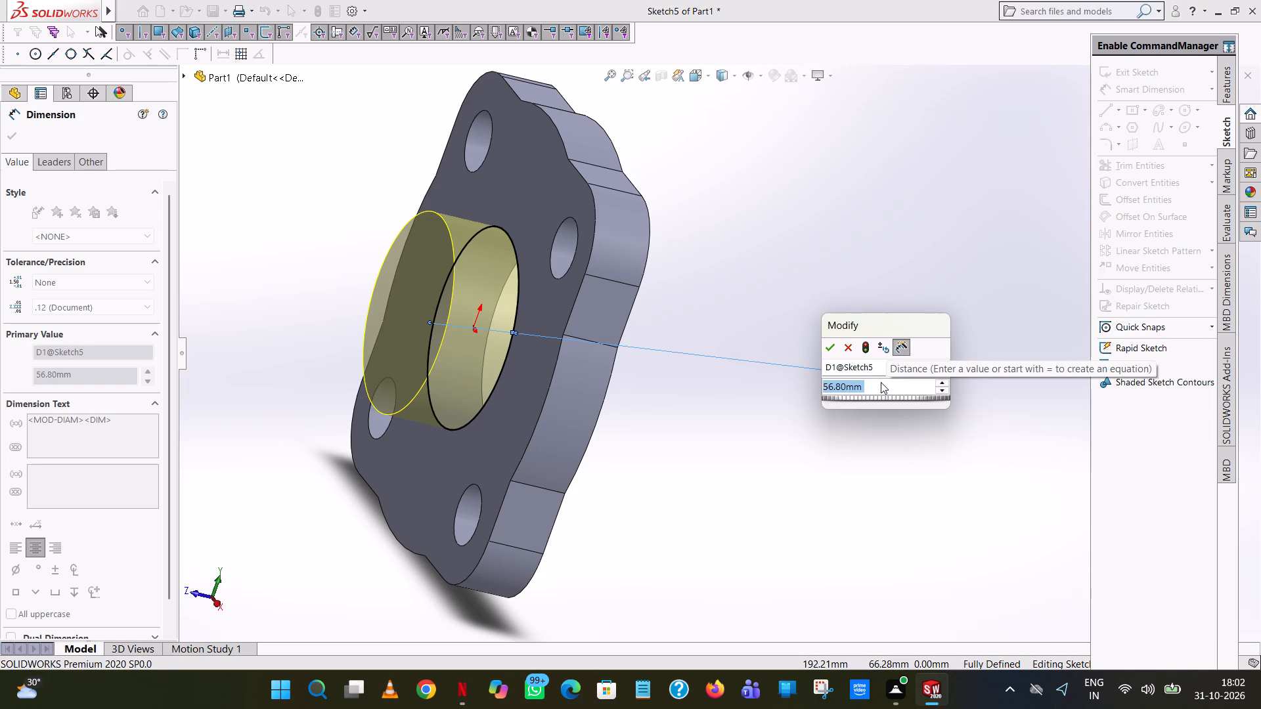
type("50.")
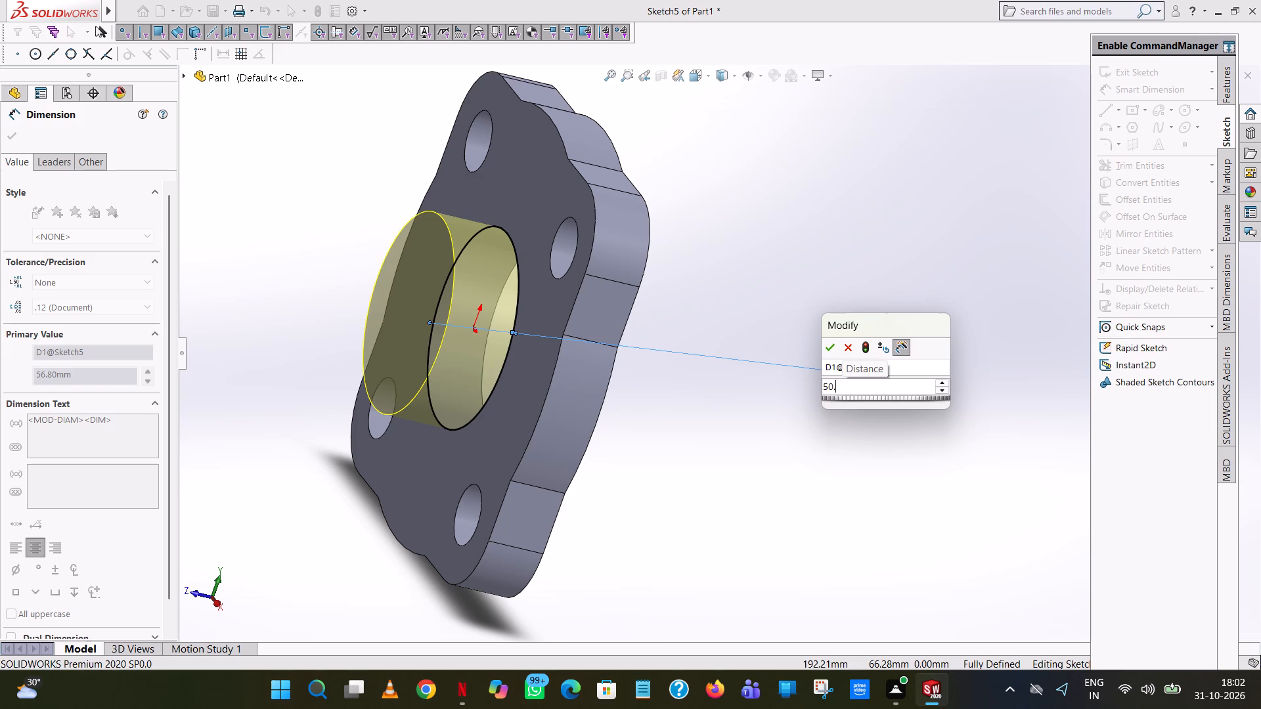
type("8+")
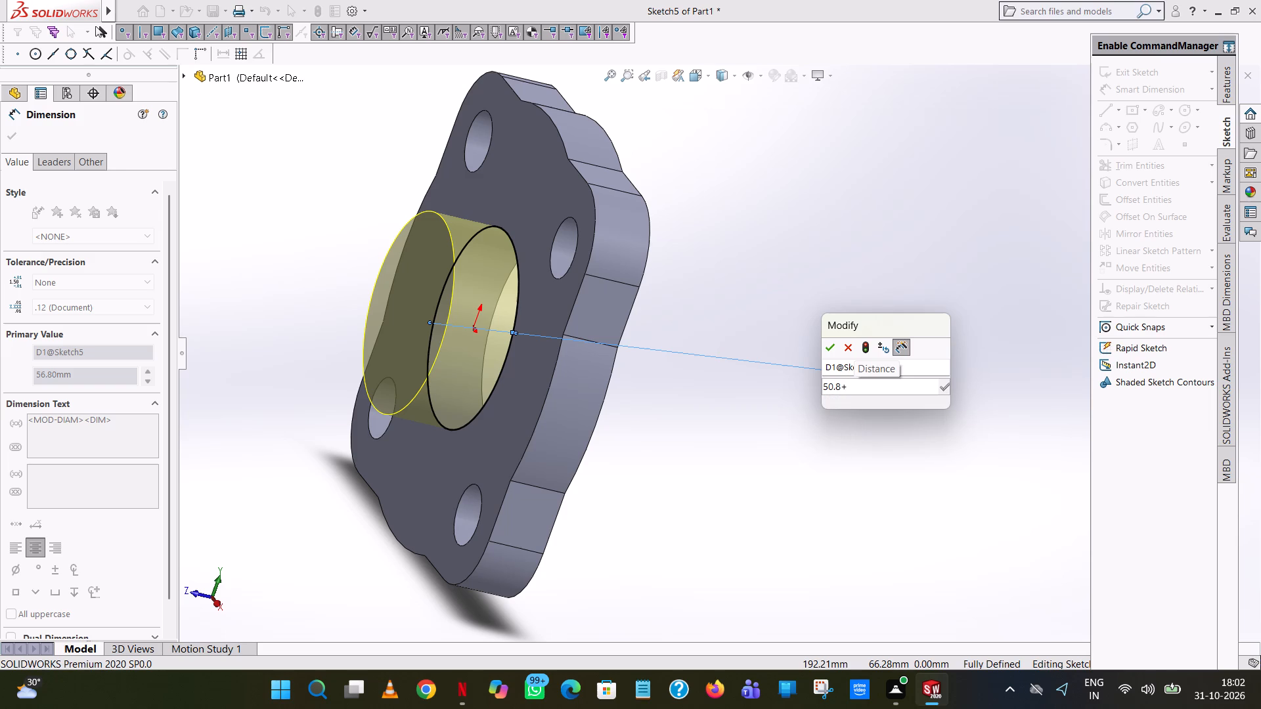
key("6")
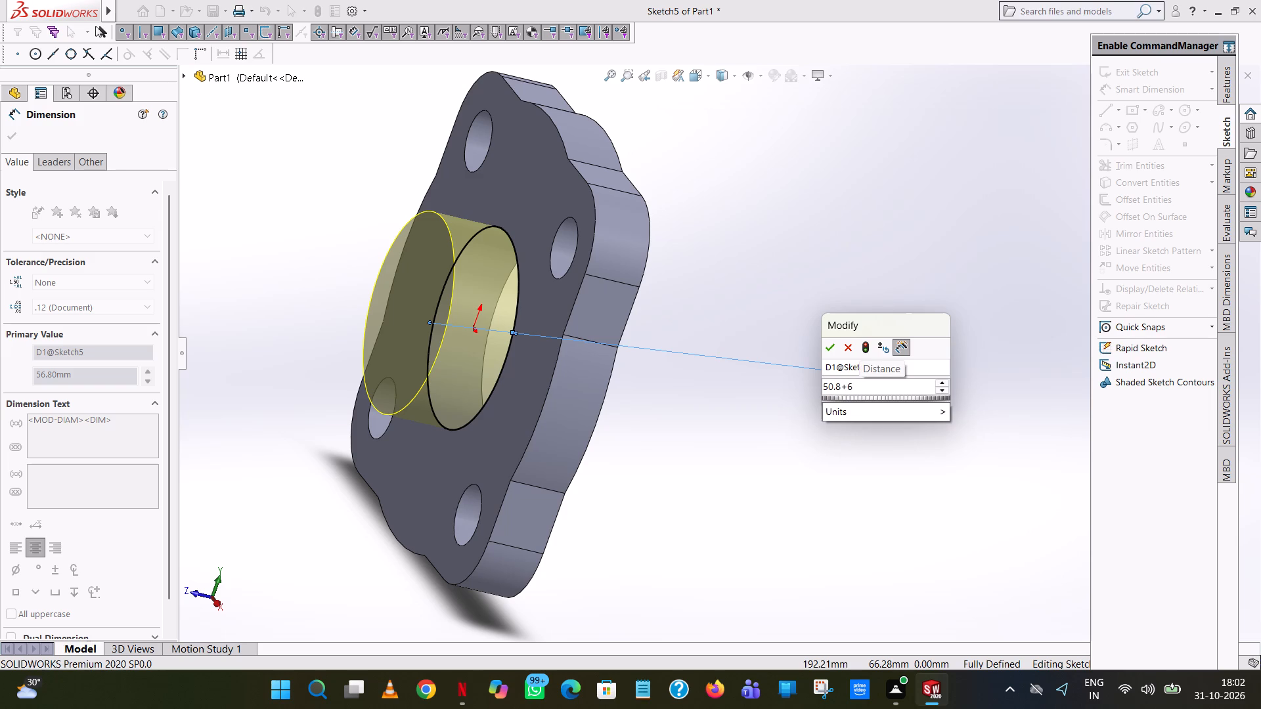
key("Return")
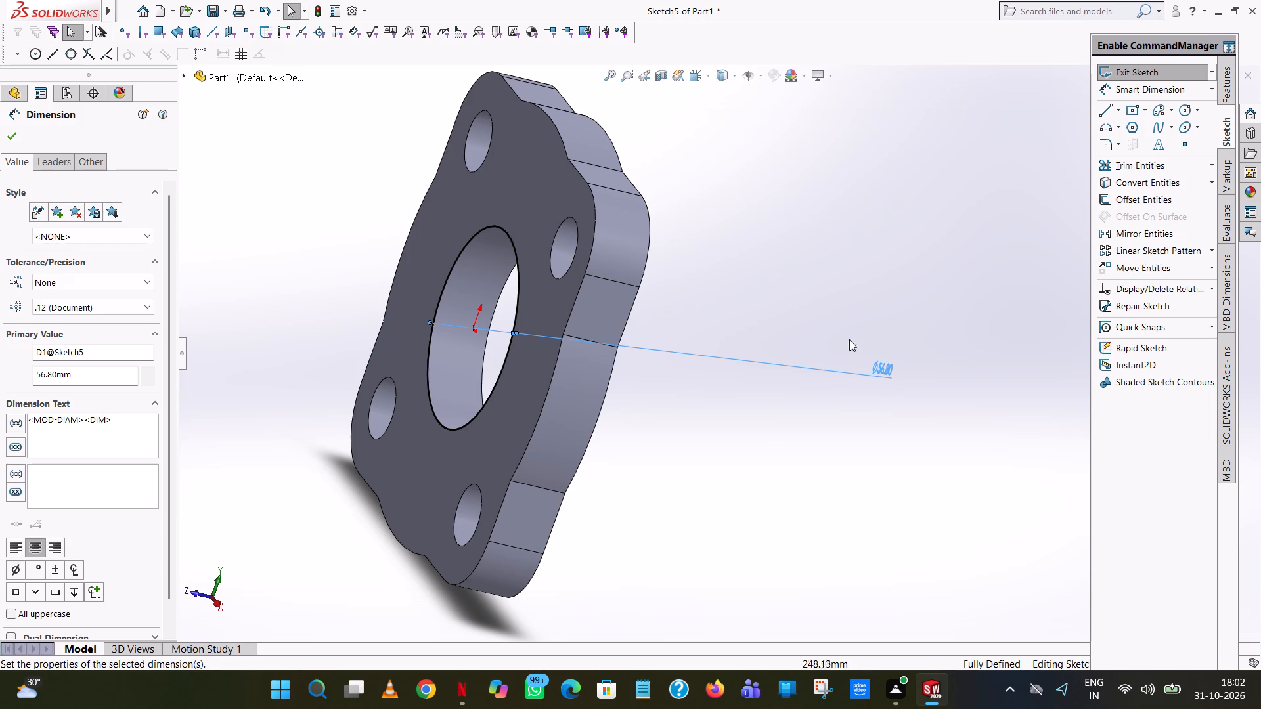
Reopen the boss circle's diameter, examine the boss against the plate's opening, and exit the sketch.
left_click(845, 332)
double_click(877, 364)
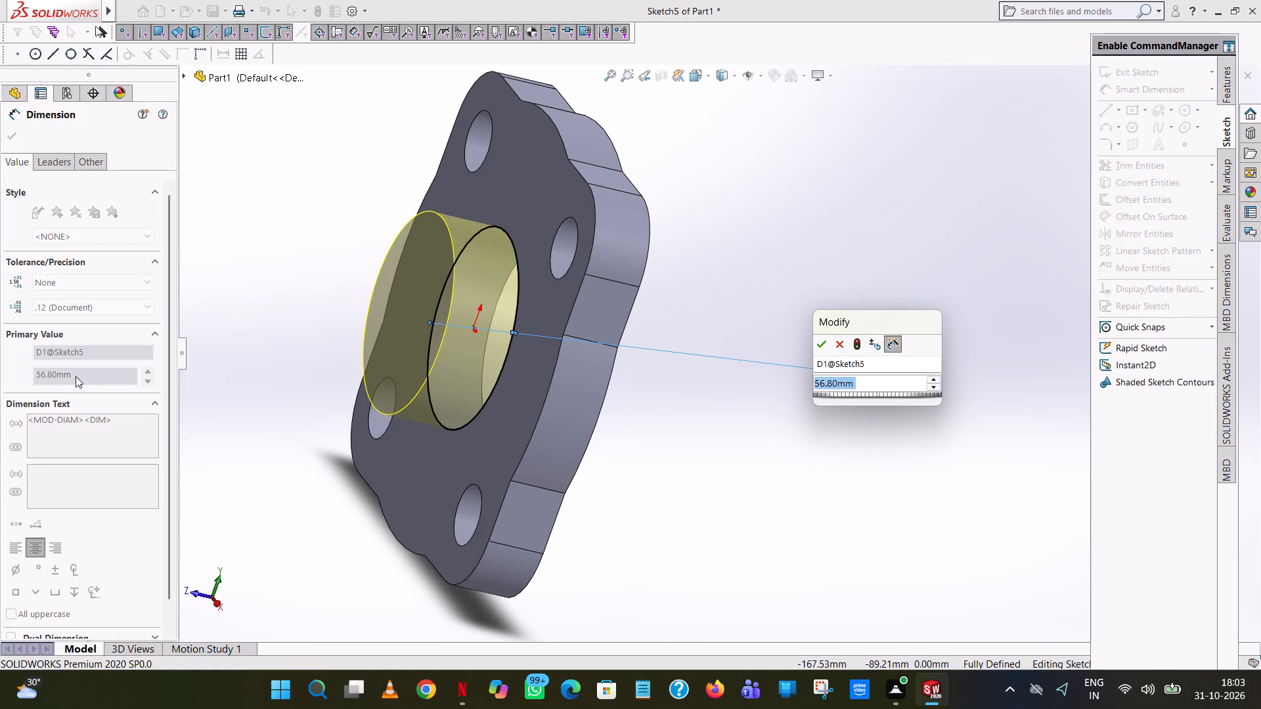
left_click(333, 173)
middle_click_drag(337, 177, 383, 207)
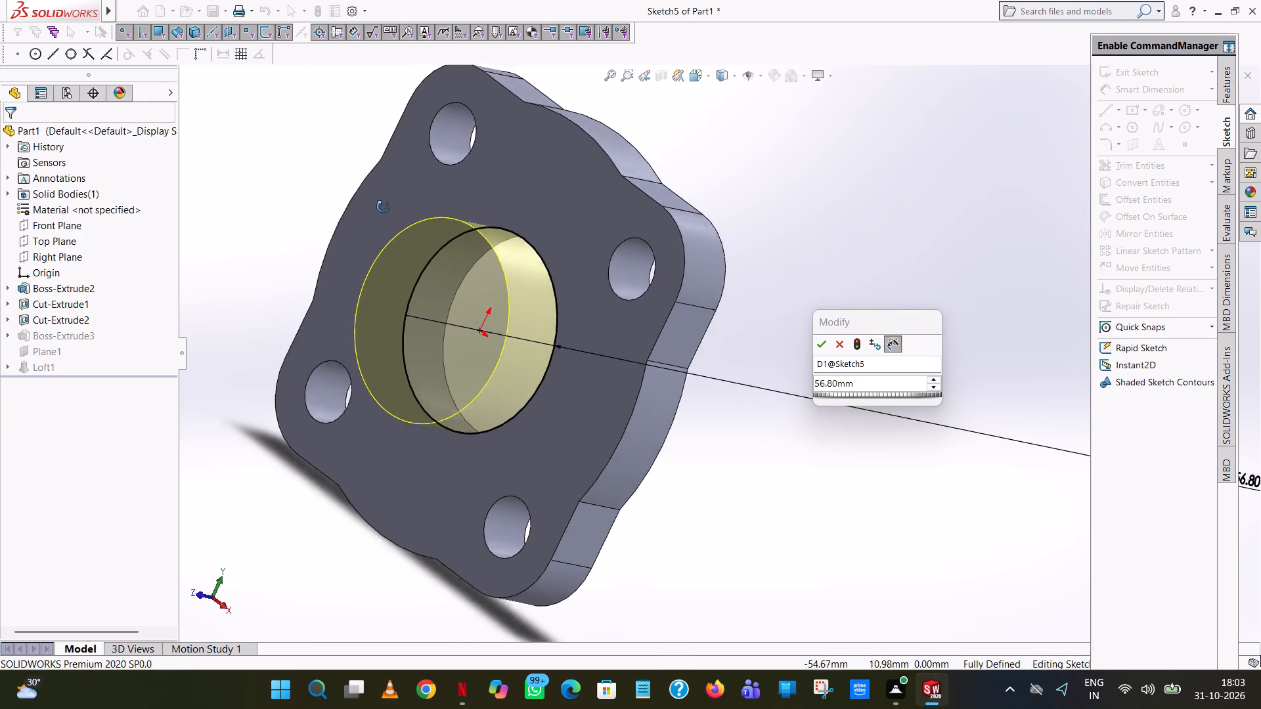
middle_click_drag(383, 207, 398, 238)
left_click(828, 343)
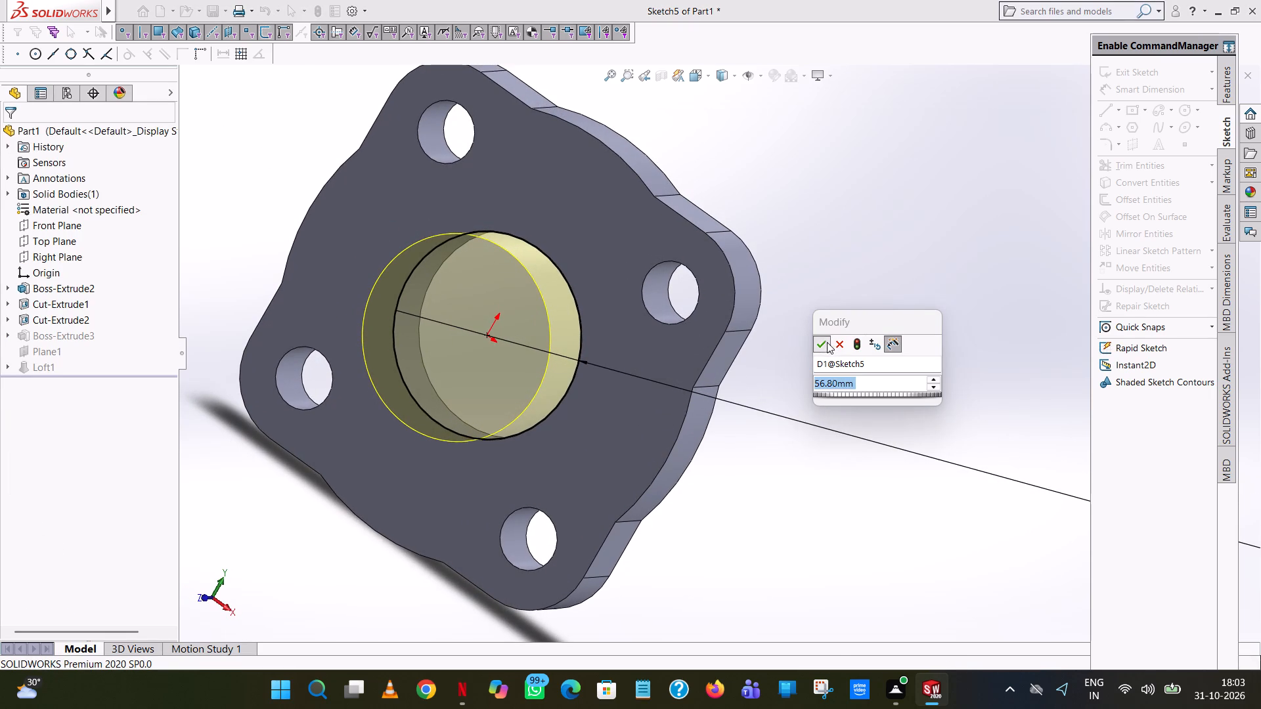
left_click(848, 240)
middle_click_drag(845, 242, 764, 198)
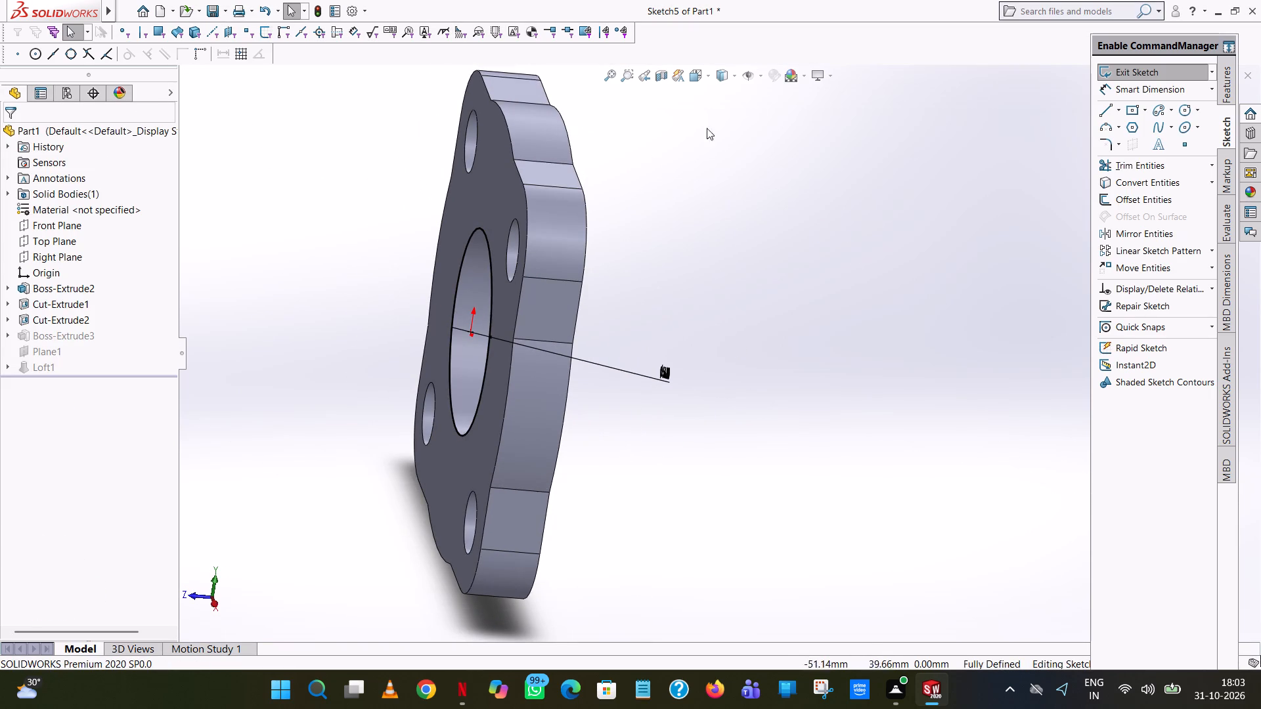
left_click(1191, 76)
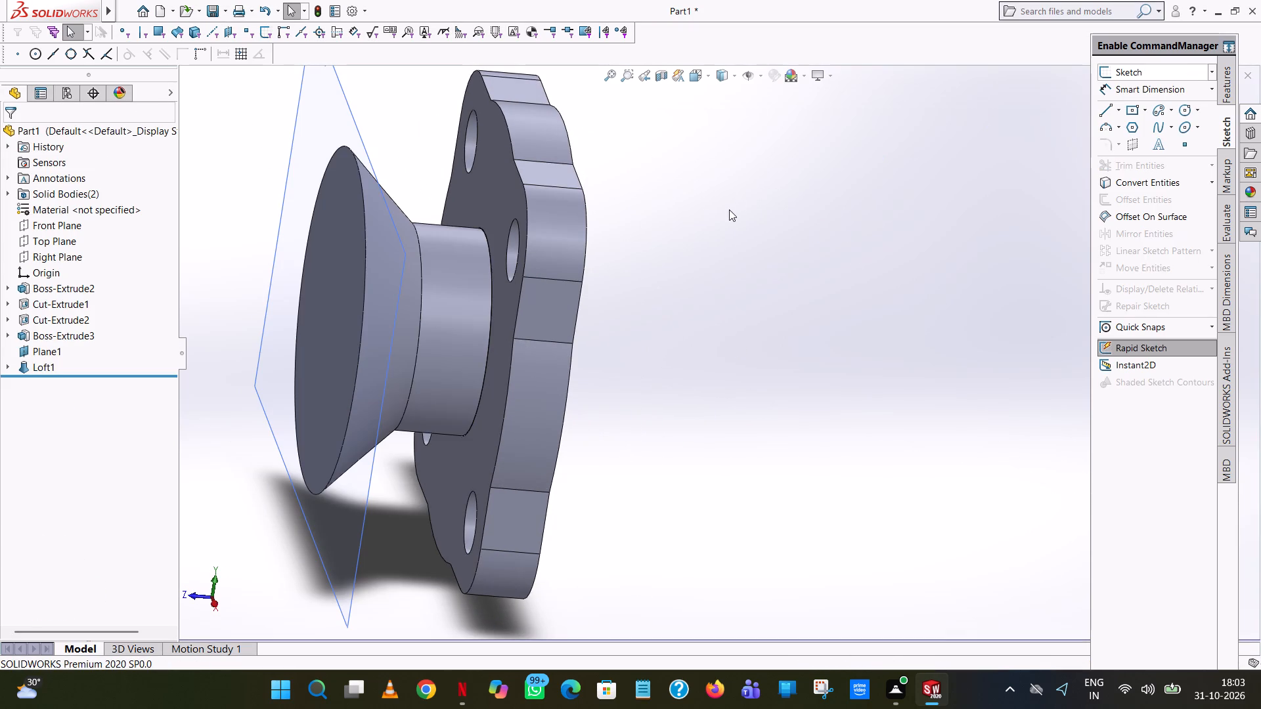
Start an Extruded Cut on the floor of the plate's circular recess and sketch an origin-centred circle with a radius of about 18.5 mm.
left_click(730, 223)
middle_click_drag(724, 231, 618, 225)
middle_click_drag(600, 256, 576, 269)
scroll(581, 269, "up", 1)
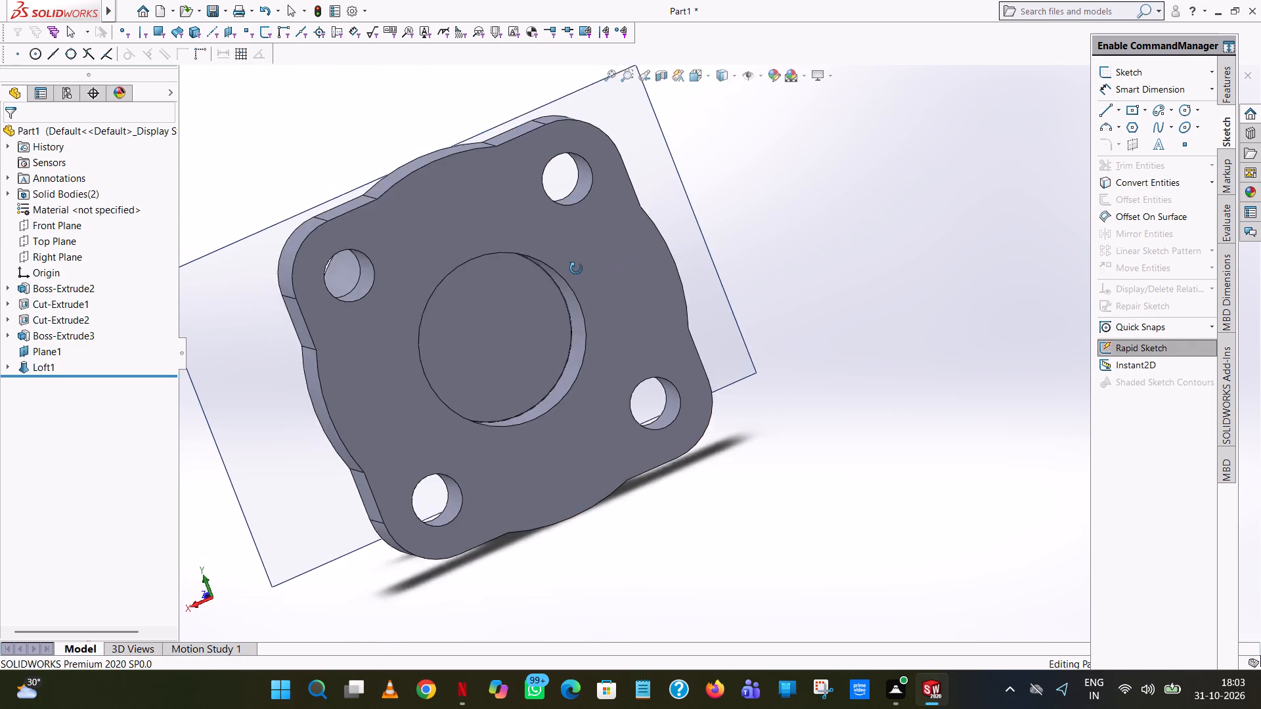
middle_click_drag(576, 269, 557, 257)
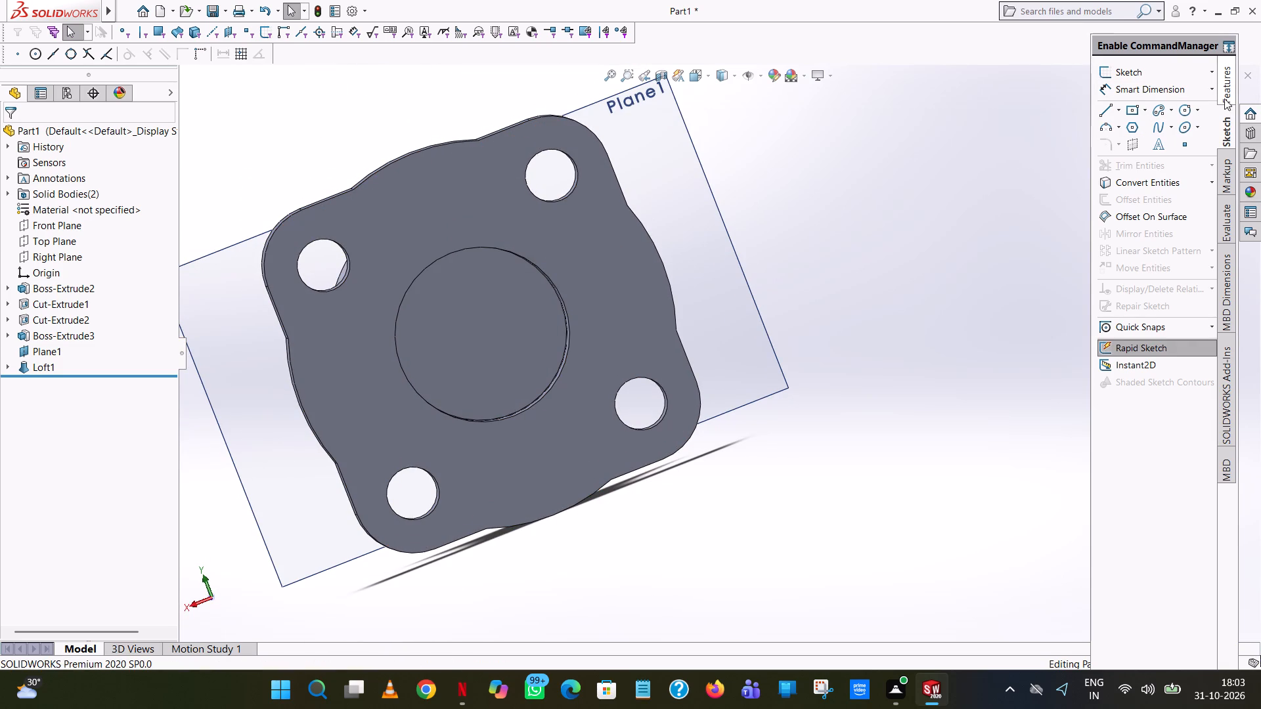
left_click(1222, 92)
left_click(1179, 159)
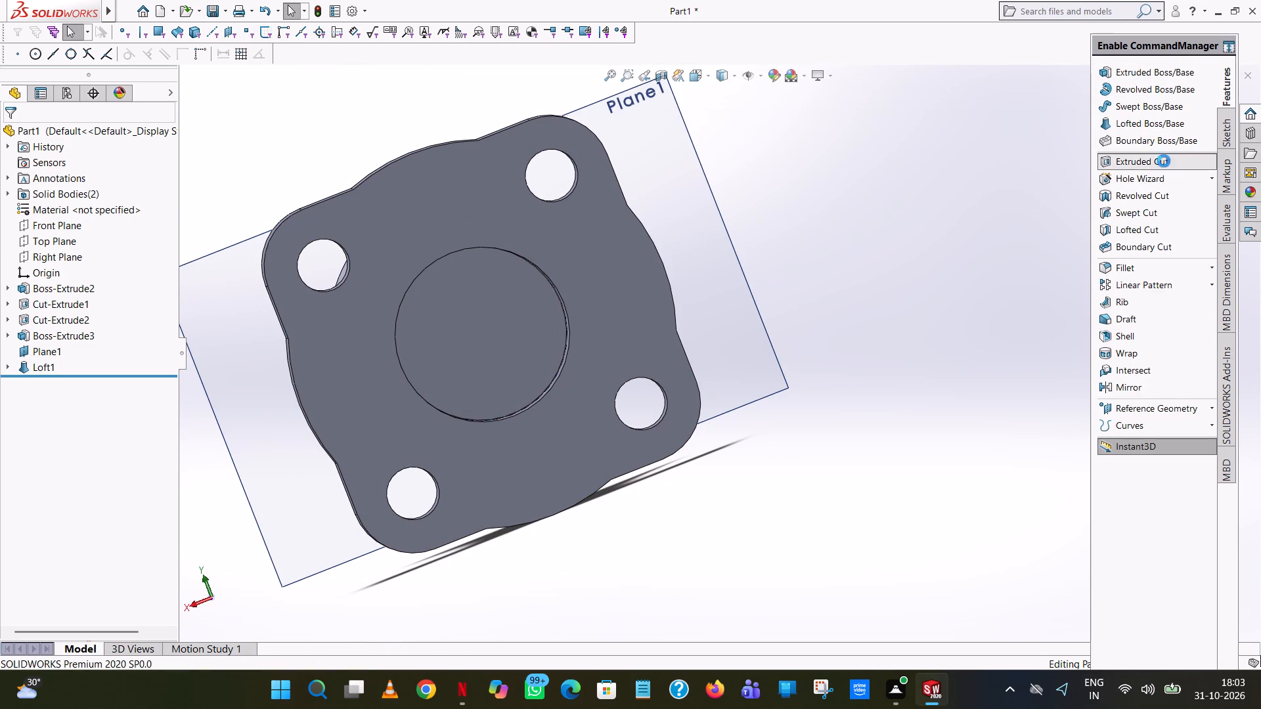
left_click(481, 320)
left_click(1185, 114)
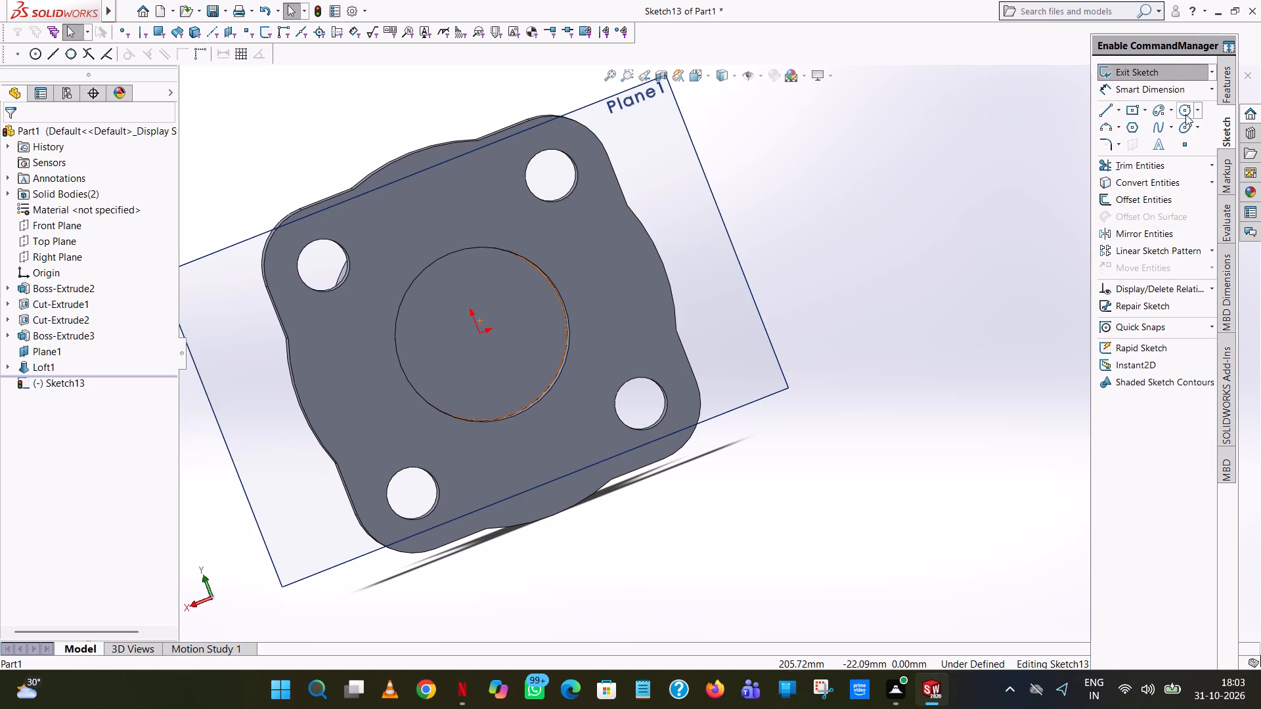
left_click(481, 332)
left_click(530, 307)
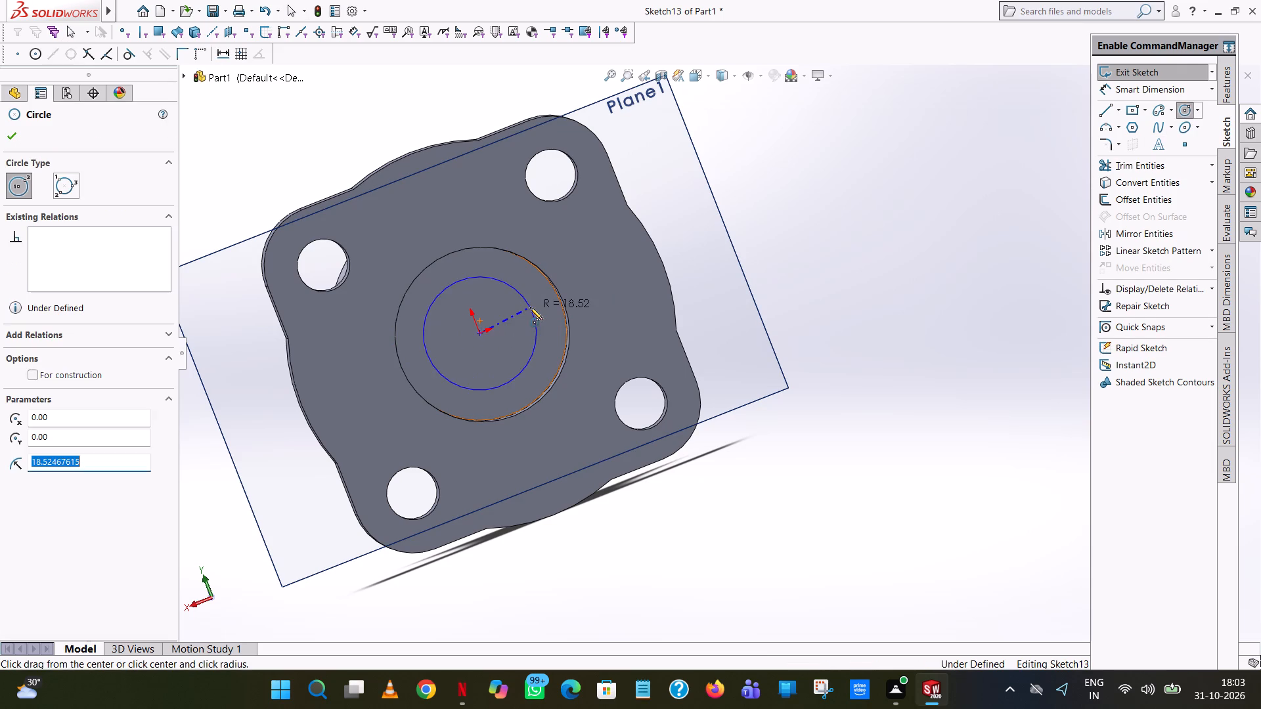
Set the radius of the recess-floor circle to 58.8/2 (29.40 mm).
key("8")
key("BackSpace")
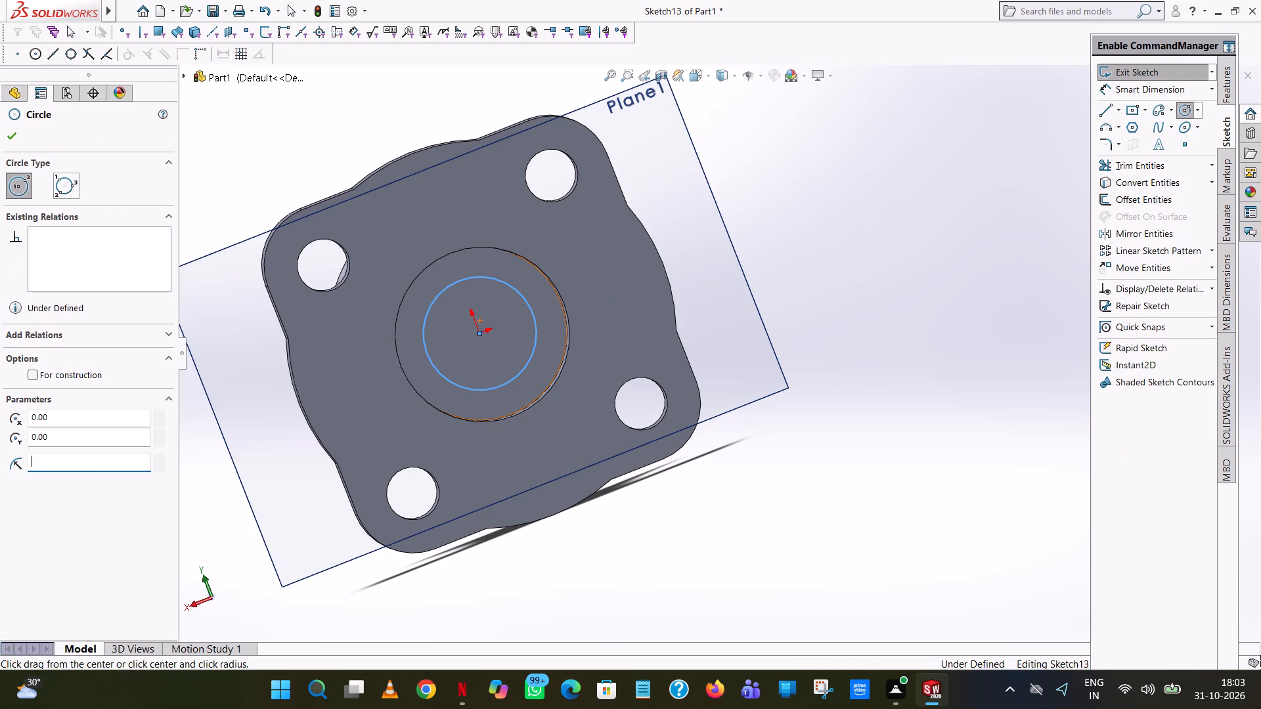
type("58.8/2")
key("Return")
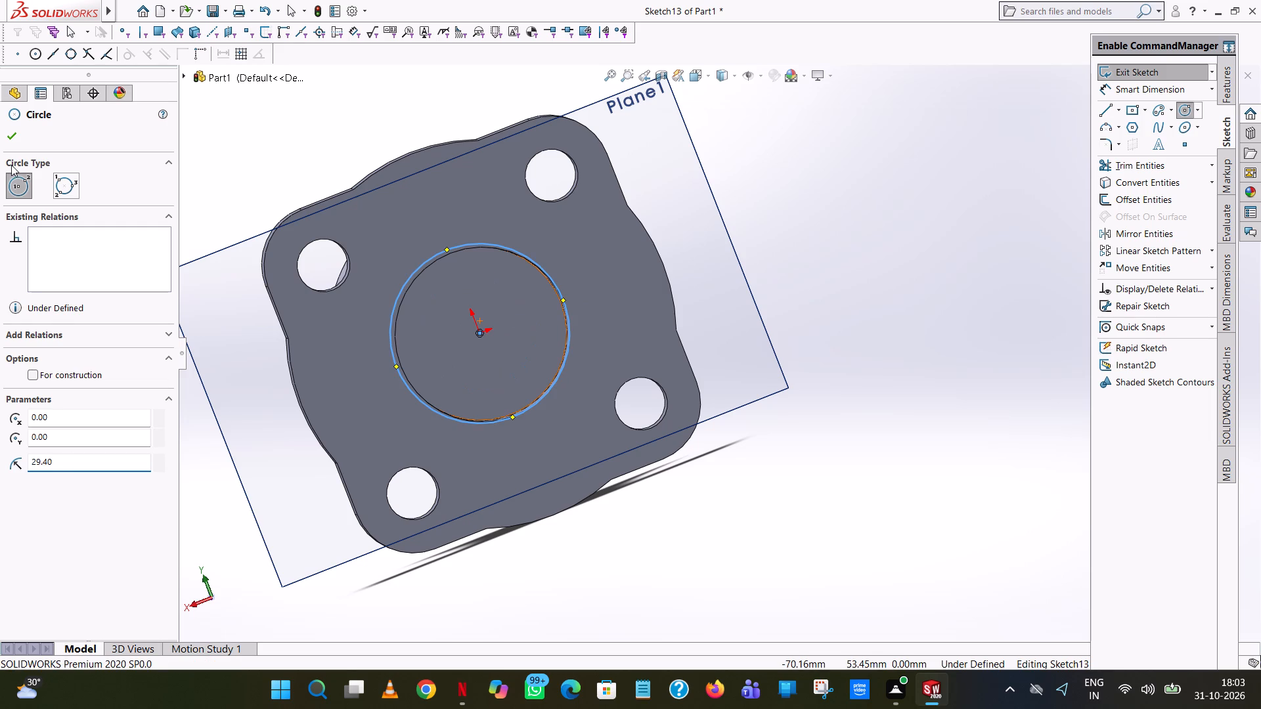
left_click(15, 144)
Examine close up how the resized circle sits against the boss's outer wall and the plate.
left_click(879, 186)
scroll(880, 188, "up", 1)
middle_click_drag(883, 189, 946, 189)
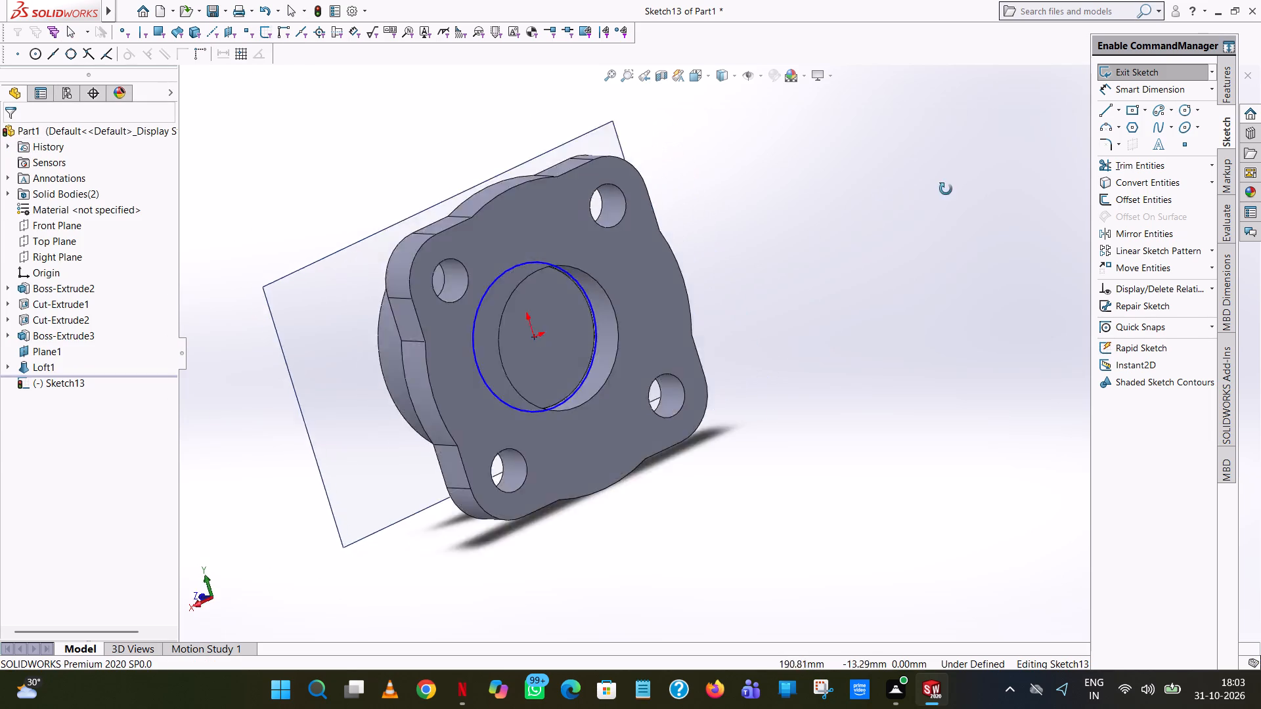
middle_click_drag(946, 189, 1071, 155)
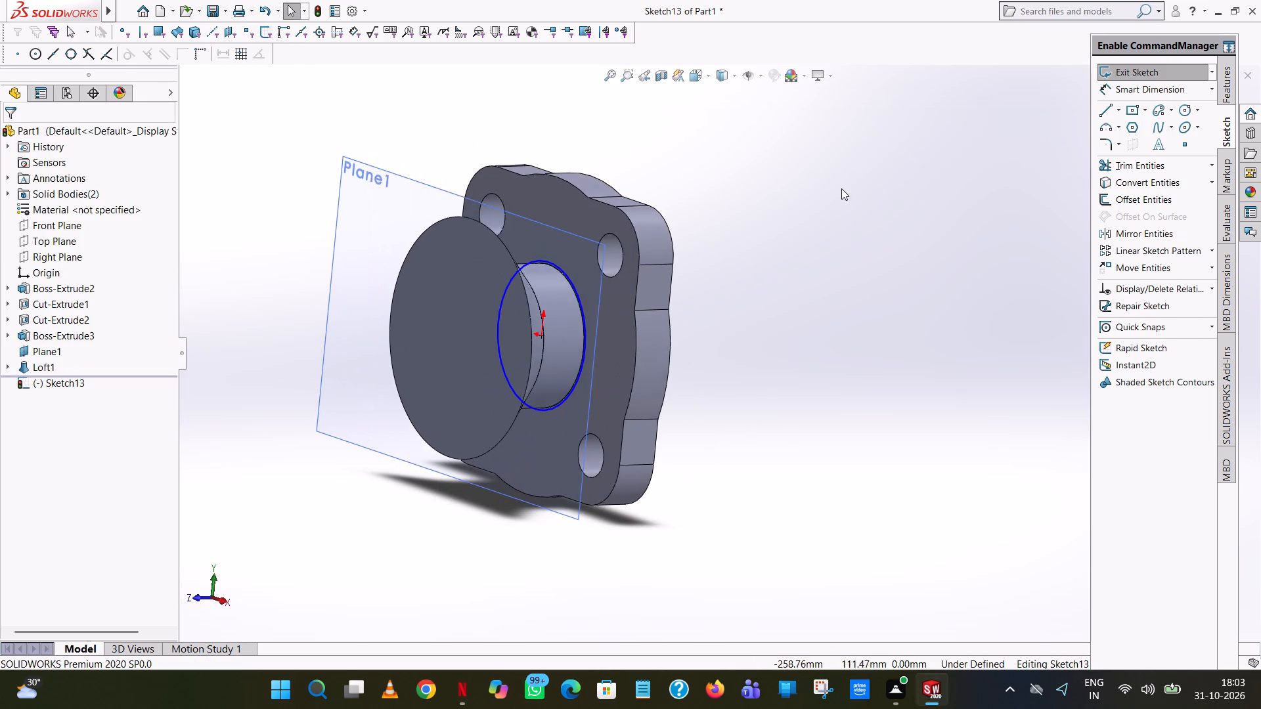
scroll(577, 286, "down", 9)
middle_click_drag(589, 290, 641, 328)
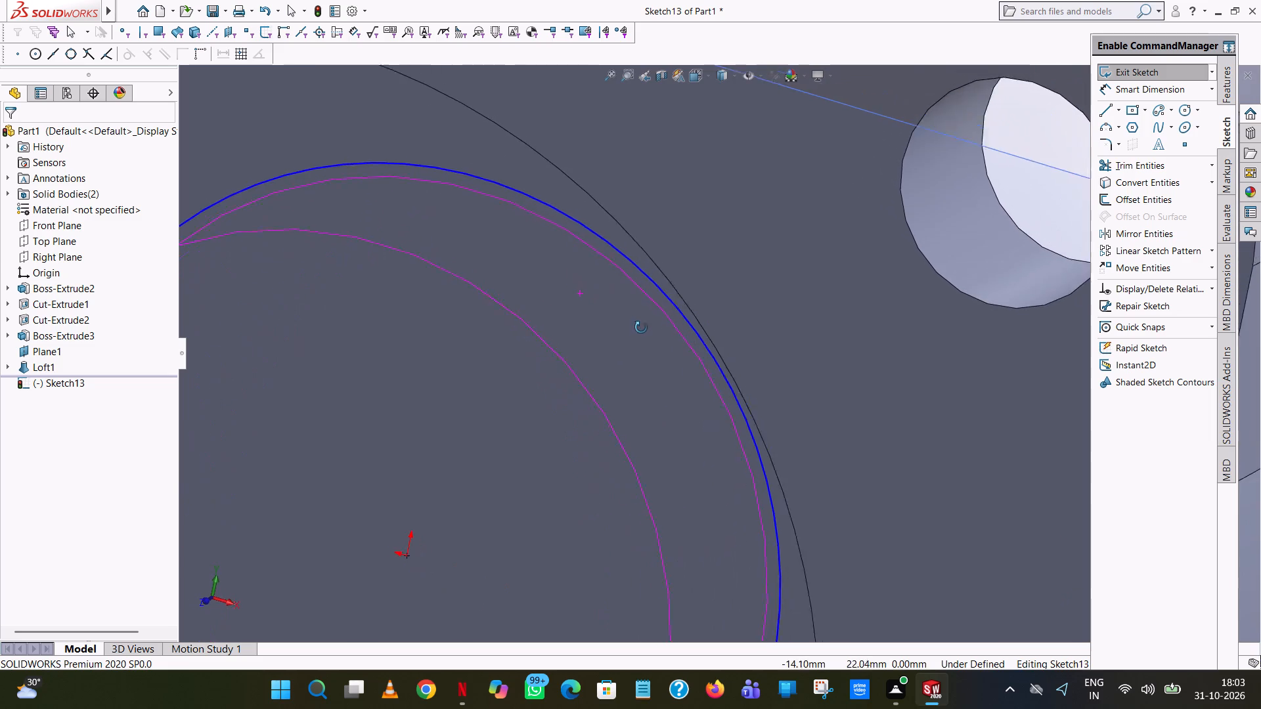
middle_click_drag(641, 328, 578, 263)
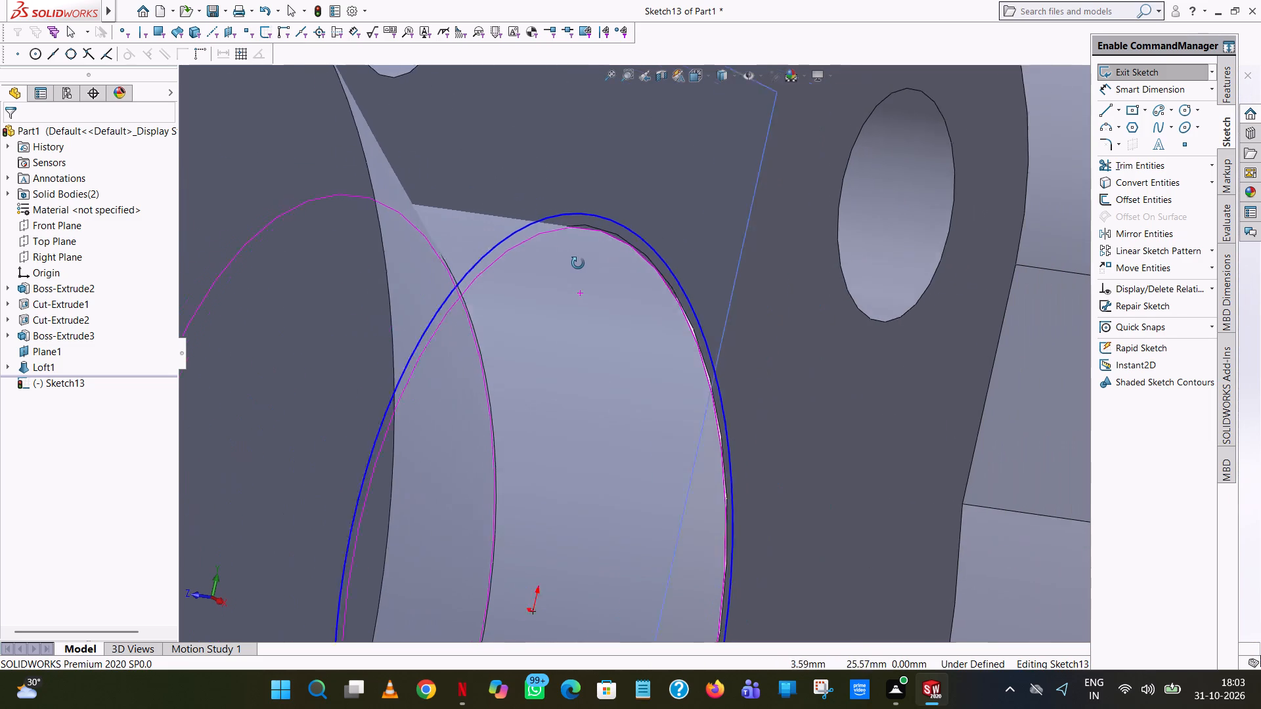
middle_click_drag(578, 263, 576, 246)
scroll(722, 360, "down", 2)
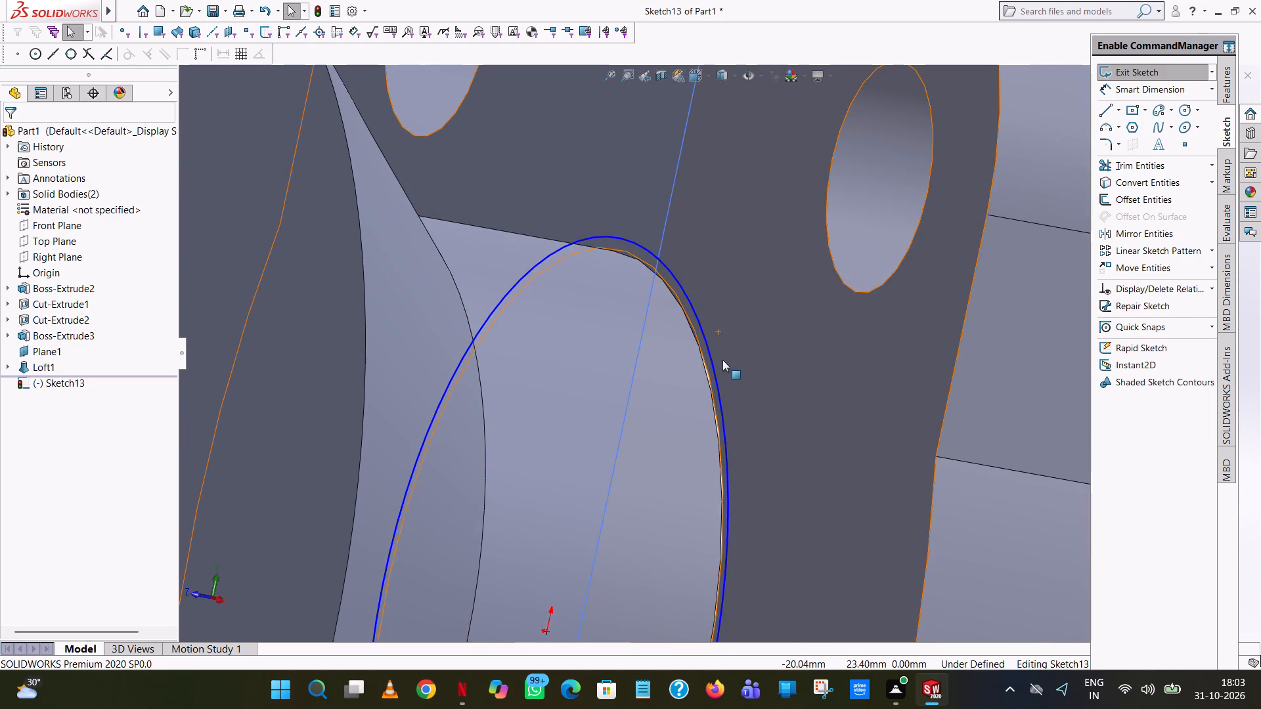
scroll(722, 360, "down", 8)
scroll(665, 385, "down", 5)
scroll(531, 351, "down", 5)
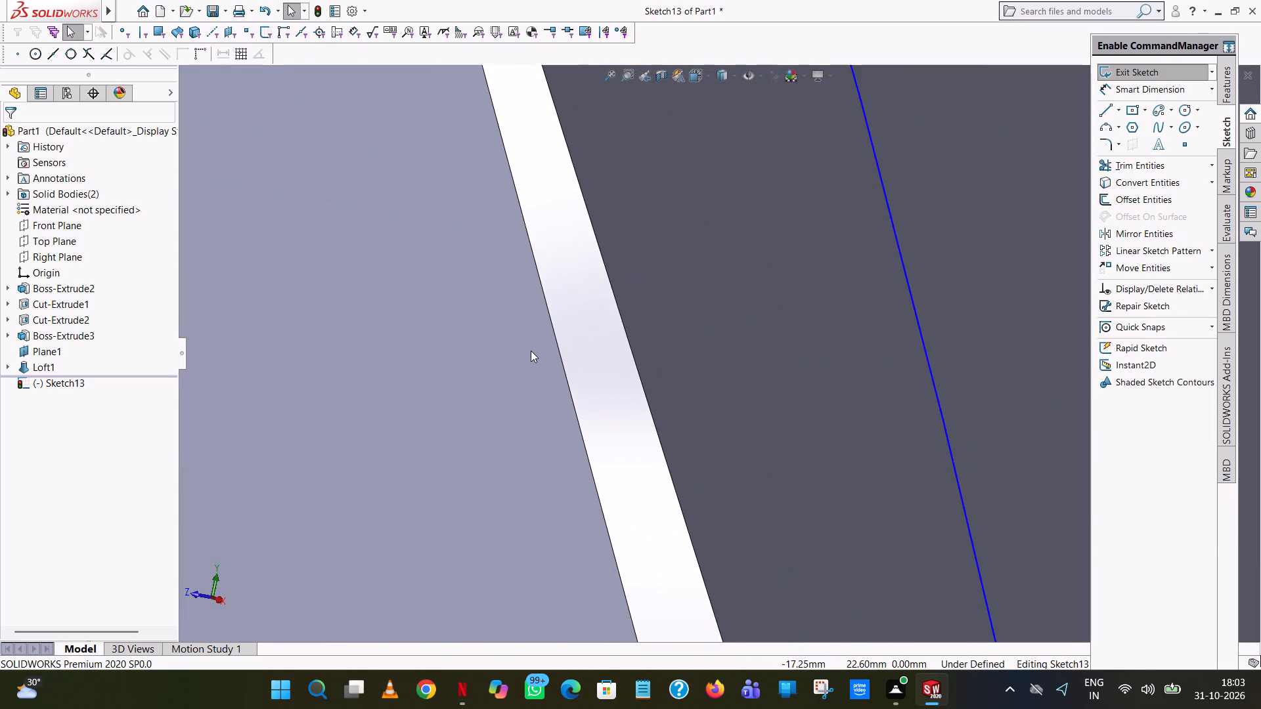
Examine the recess-floor circle against the boss's outer wall and the plate's opening from both sides of the part.
scroll(531, 351, "up", 8)
scroll(595, 323, "up", 7)
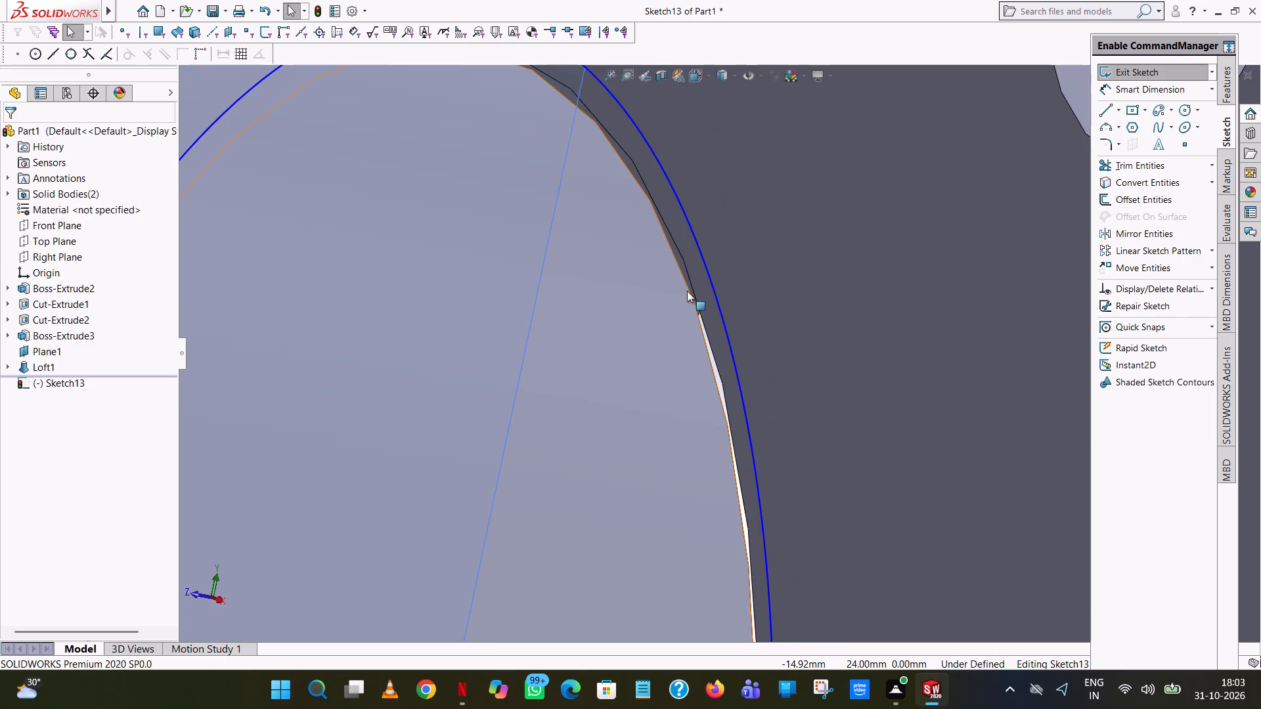
scroll(687, 291, "down", 16)
scroll(854, 288, "up", 8)
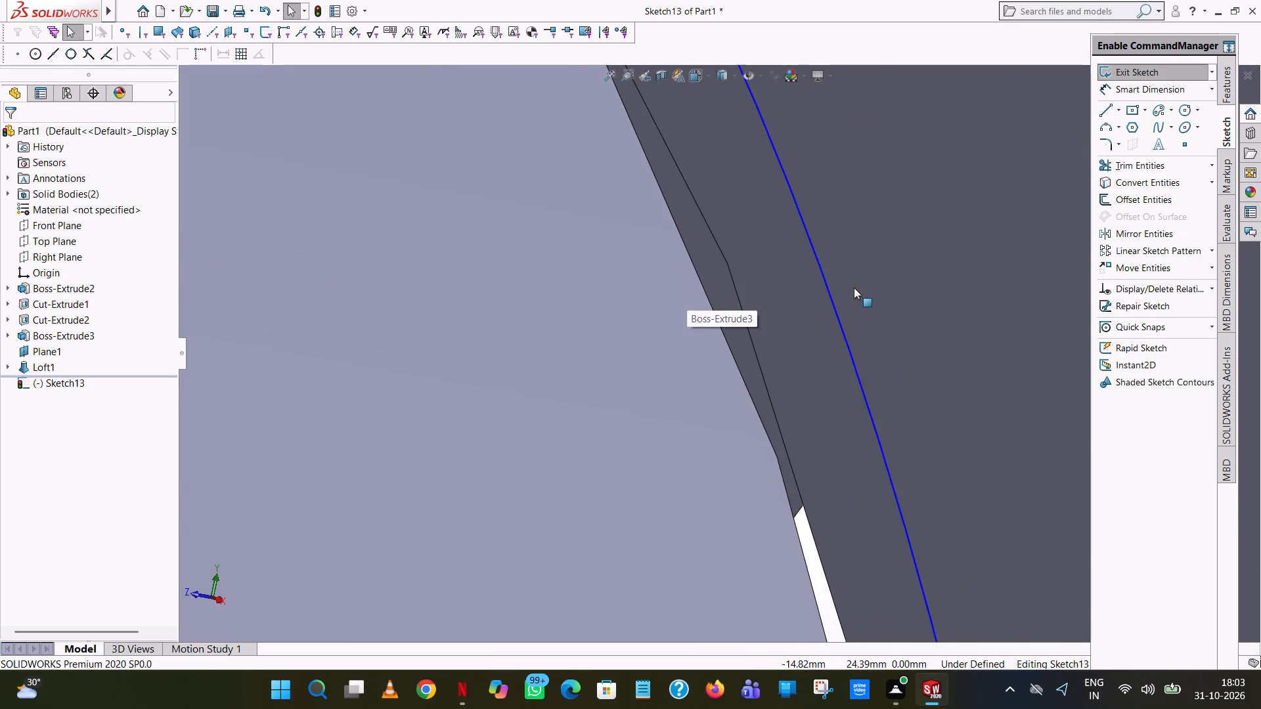
scroll(854, 288, "up", 12)
scroll(753, 515, "down", 8)
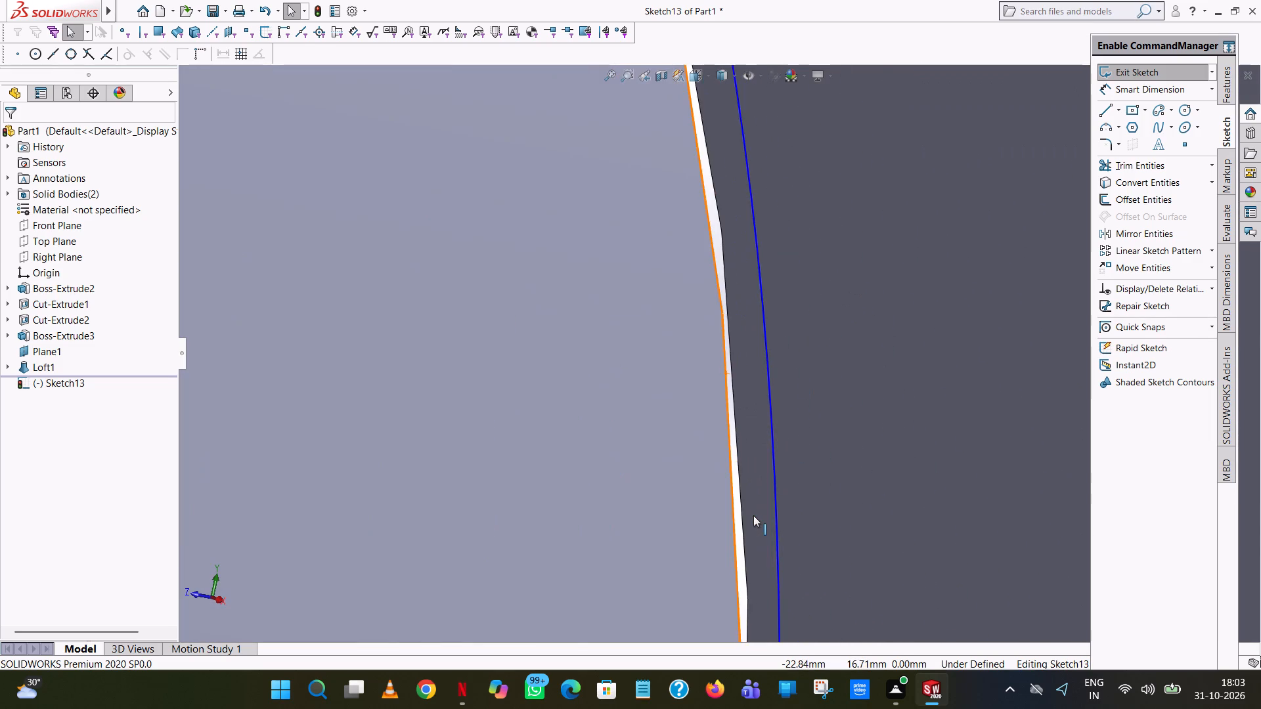
scroll(753, 515, "down", 8)
scroll(744, 502, "up", 20)
scroll(744, 502, "up", 5)
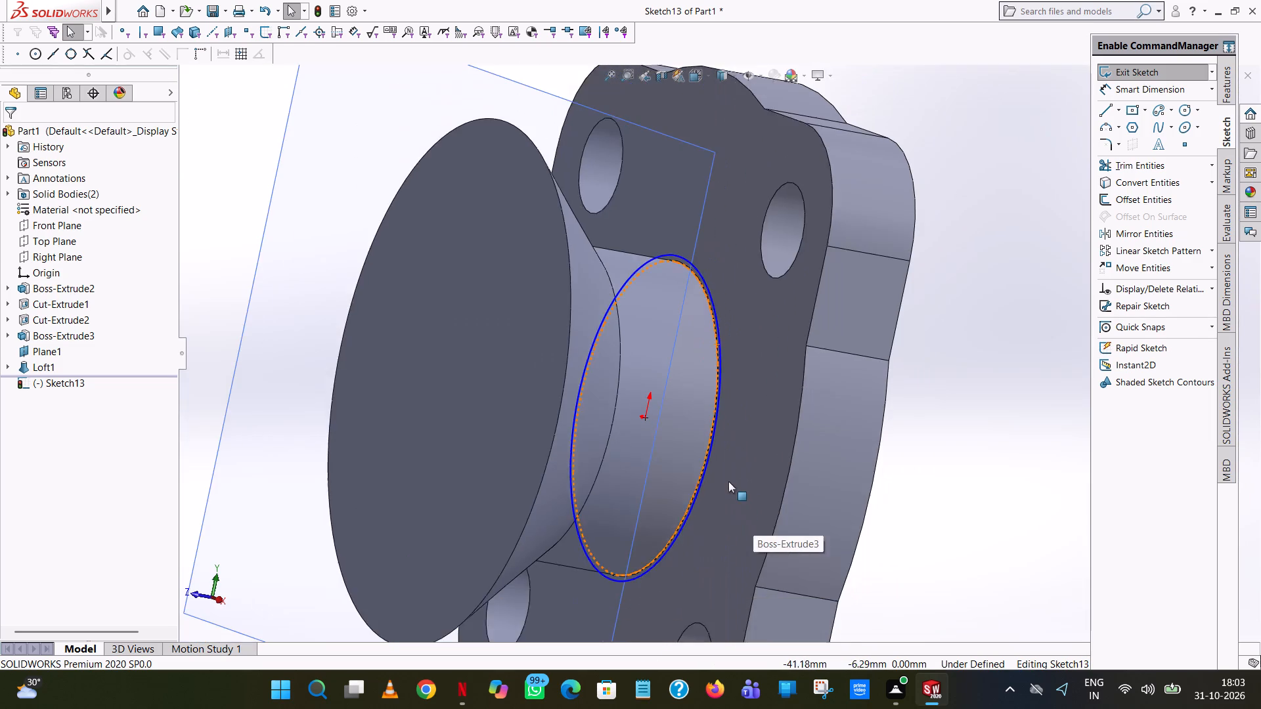
scroll(716, 473, "down", 9)
scroll(632, 441, "down", 8)
scroll(632, 441, "up", 9)
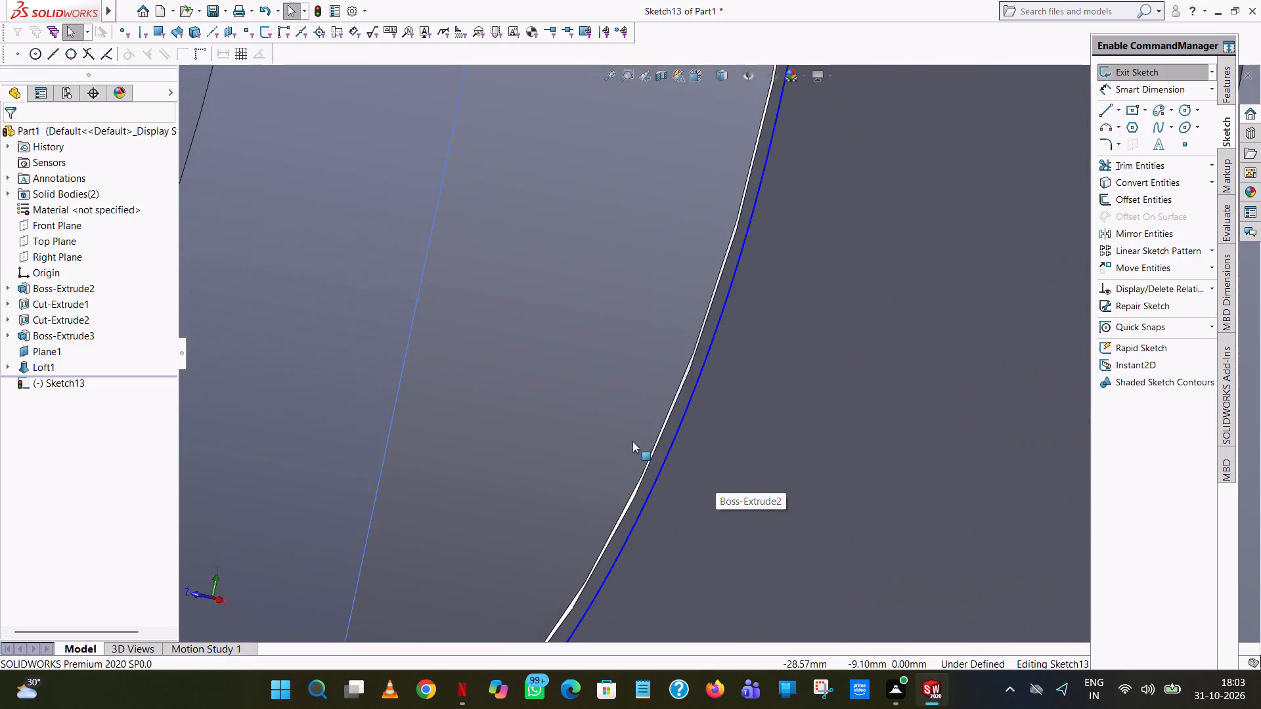
scroll(632, 441, "up", 14)
middle_click_drag(849, 374, 736, 314)
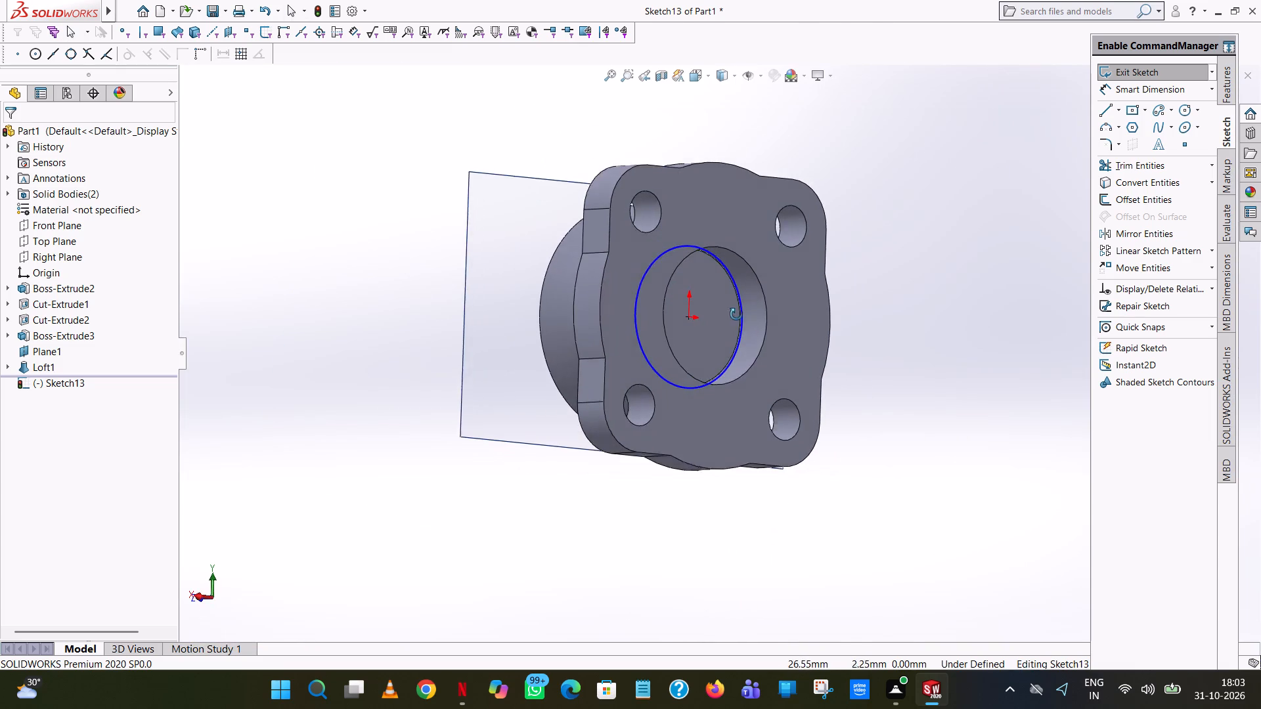
middle_click_drag(736, 314, 720, 306)
middle_click_drag(730, 307, 763, 338)
scroll(732, 307, "up", 1)
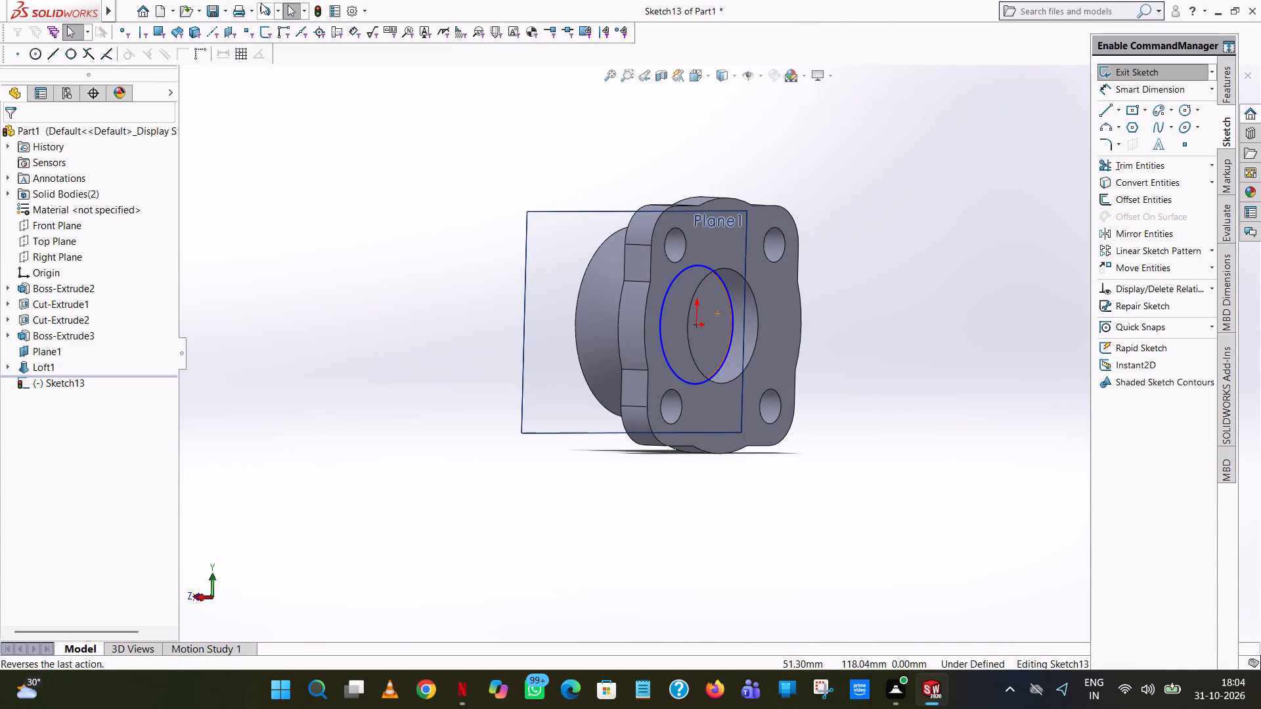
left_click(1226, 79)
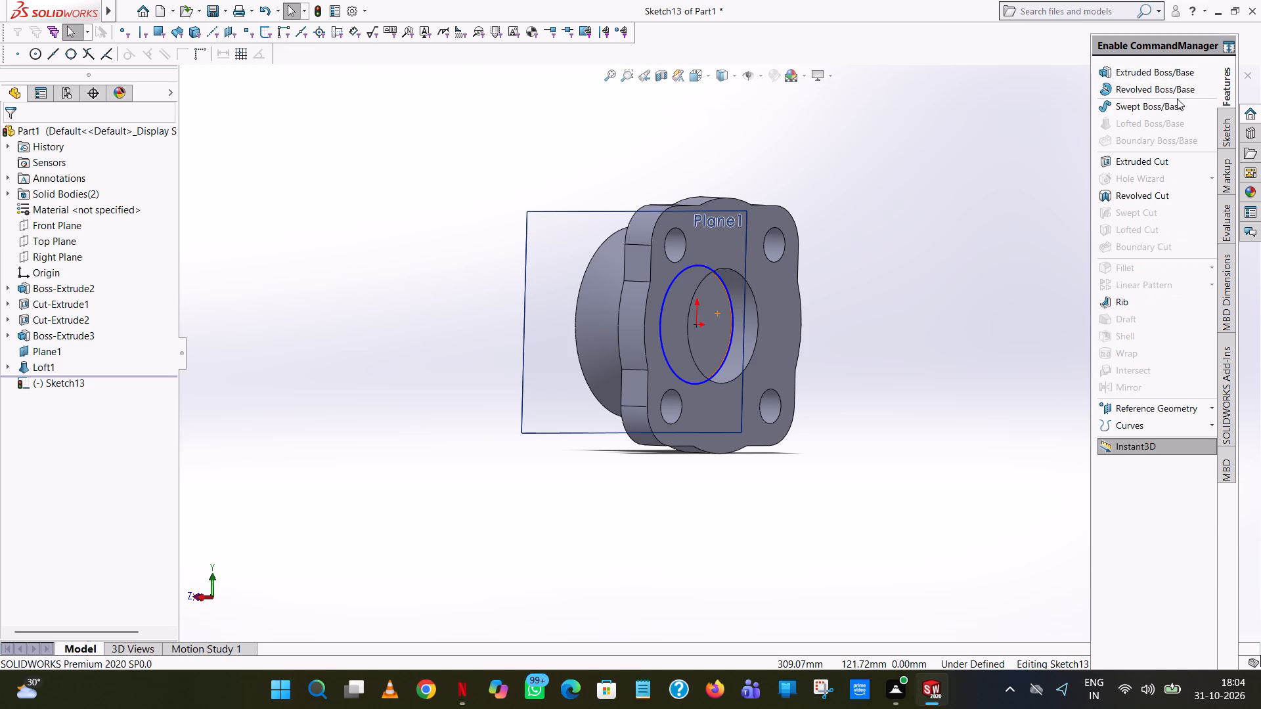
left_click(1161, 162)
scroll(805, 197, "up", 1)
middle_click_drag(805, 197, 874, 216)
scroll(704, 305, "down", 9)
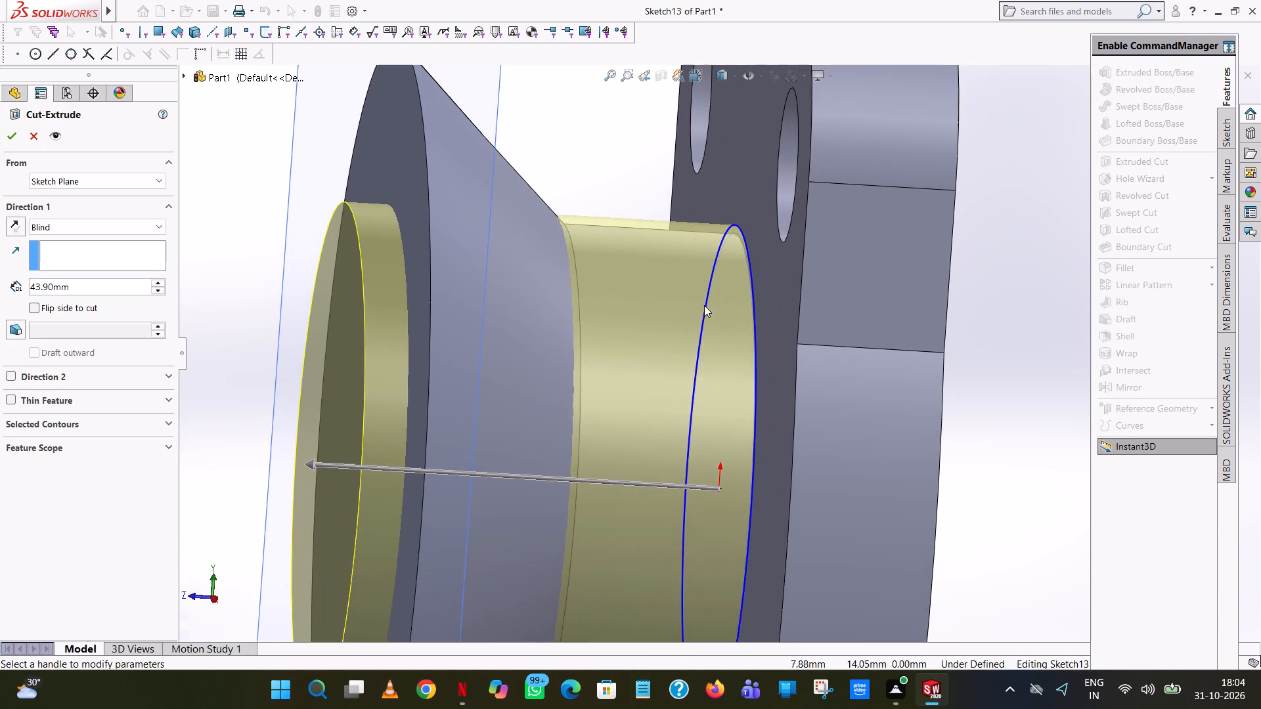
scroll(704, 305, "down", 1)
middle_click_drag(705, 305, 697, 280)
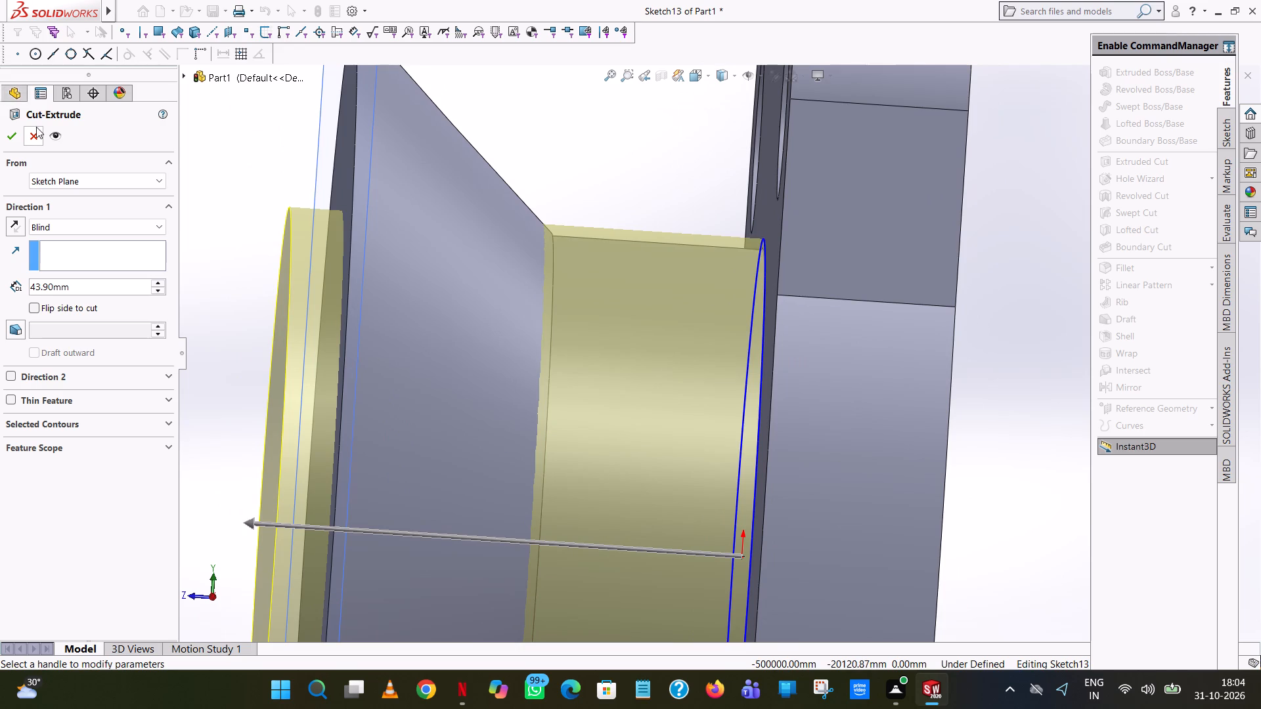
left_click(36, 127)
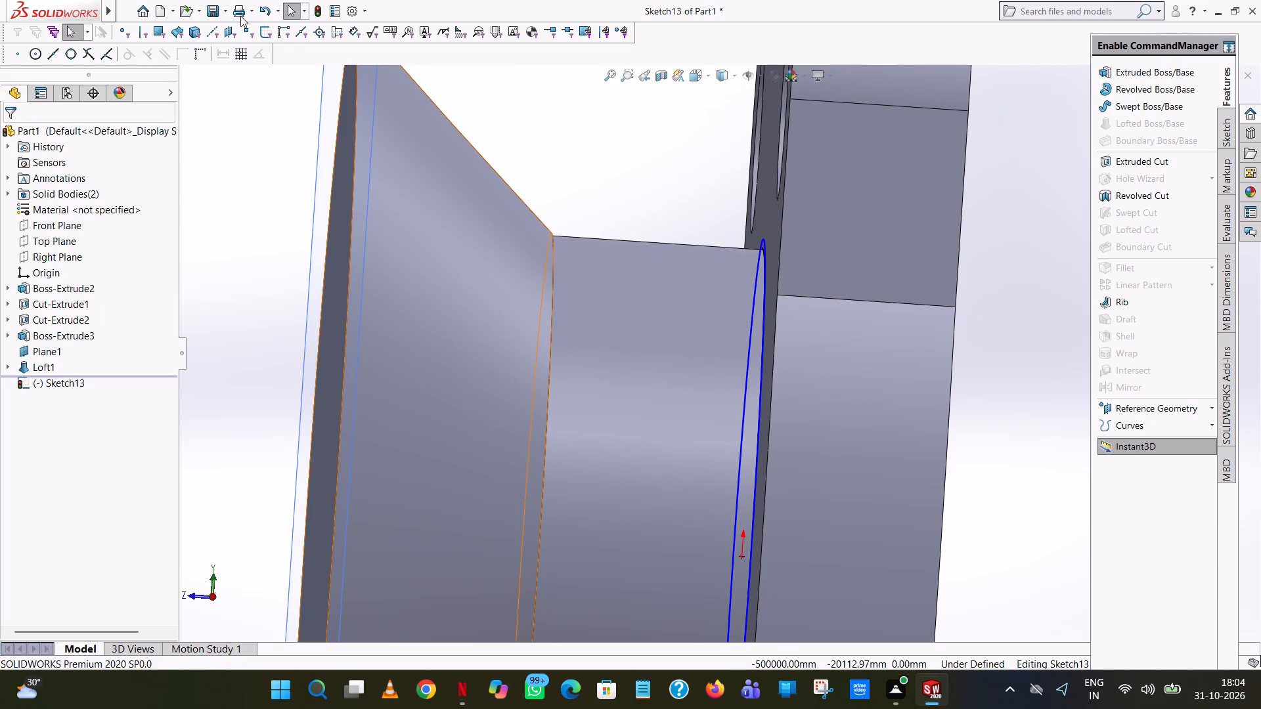
Undo the recess-floor circle's radius change and the circle itself, and exit the sketch.
left_click(260, 14)
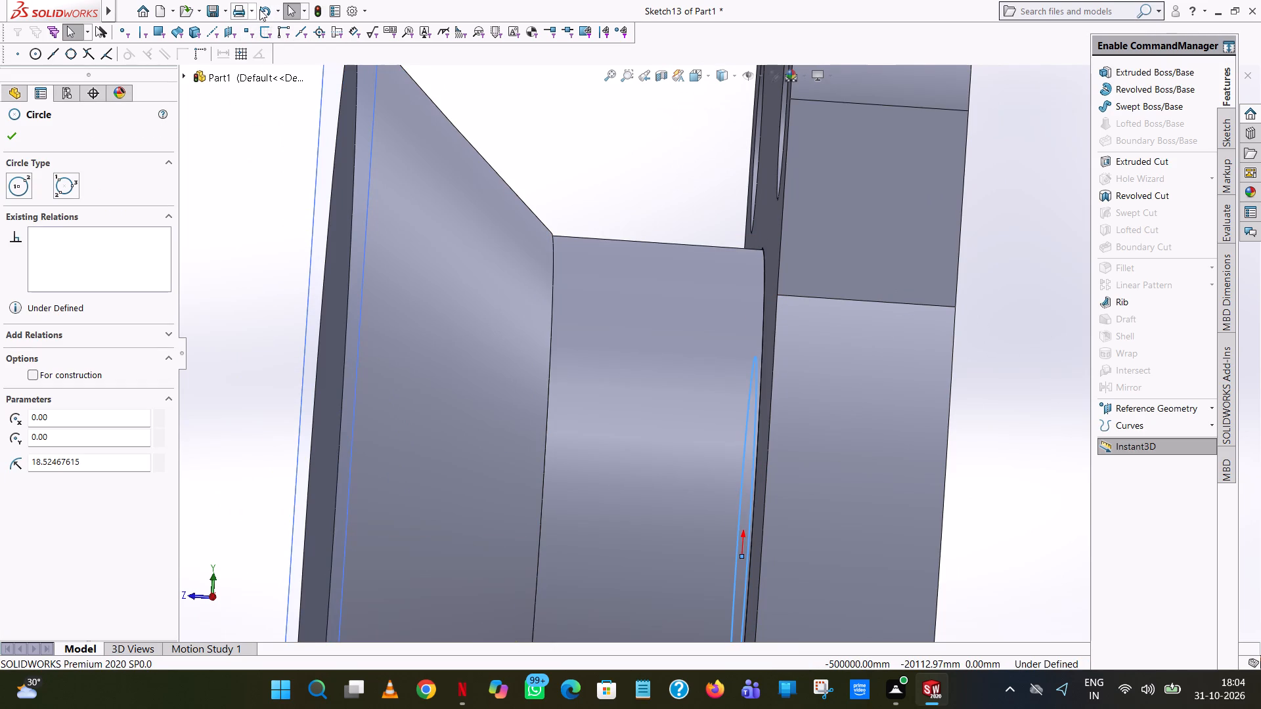
left_click(267, 11)
scroll(654, 255, "up", 7)
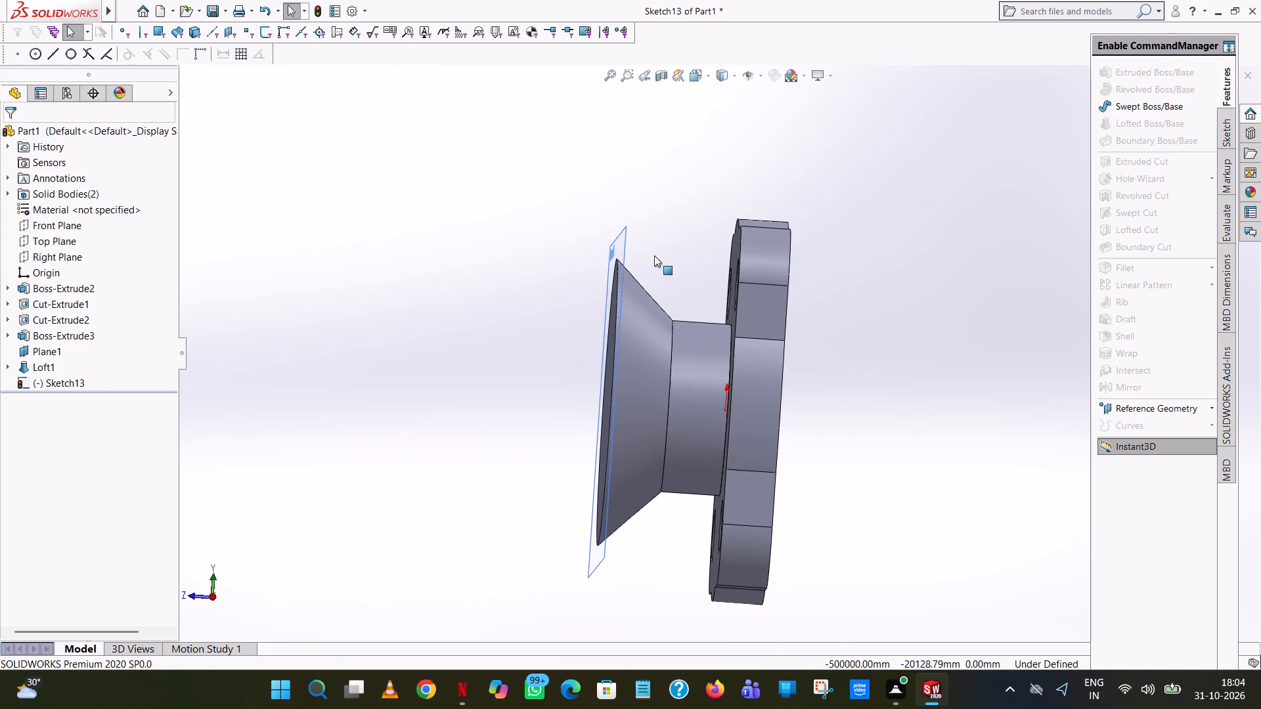
scroll(902, 326, "up", 4)
middle_click_drag(901, 326, 784, 323)
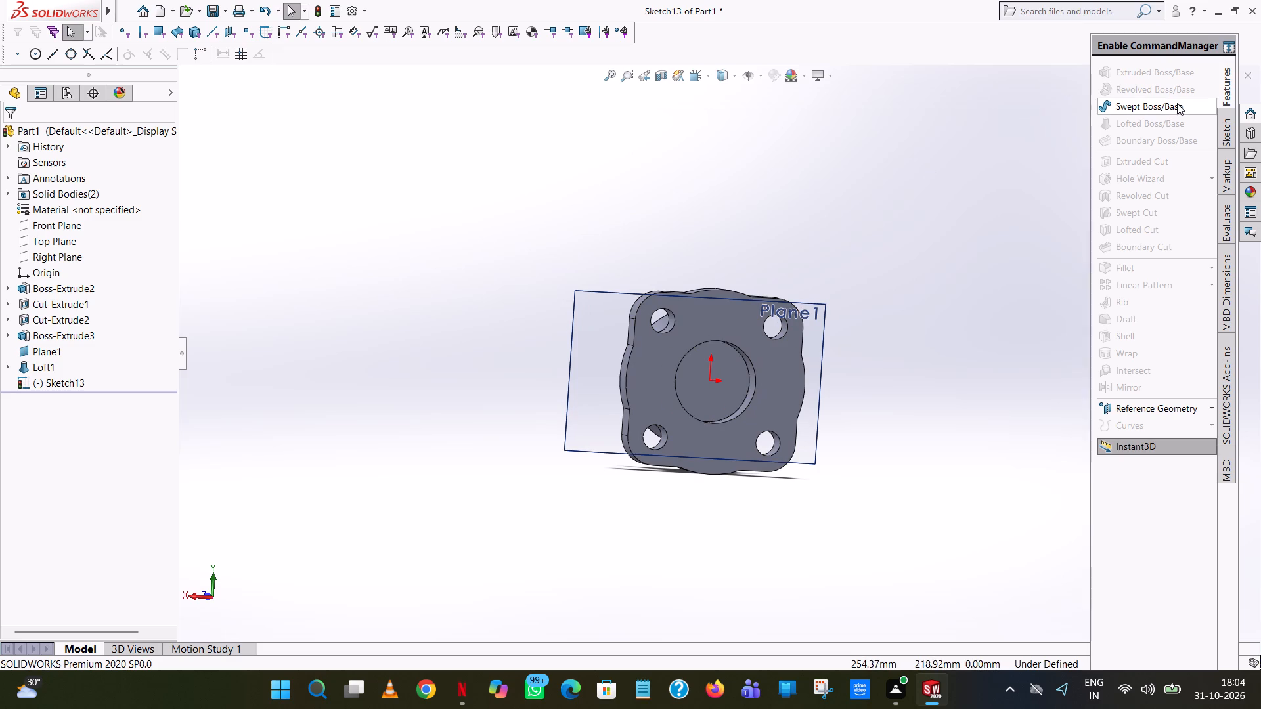
left_click(1223, 140)
left_click(1151, 68)
left_click(954, 135)
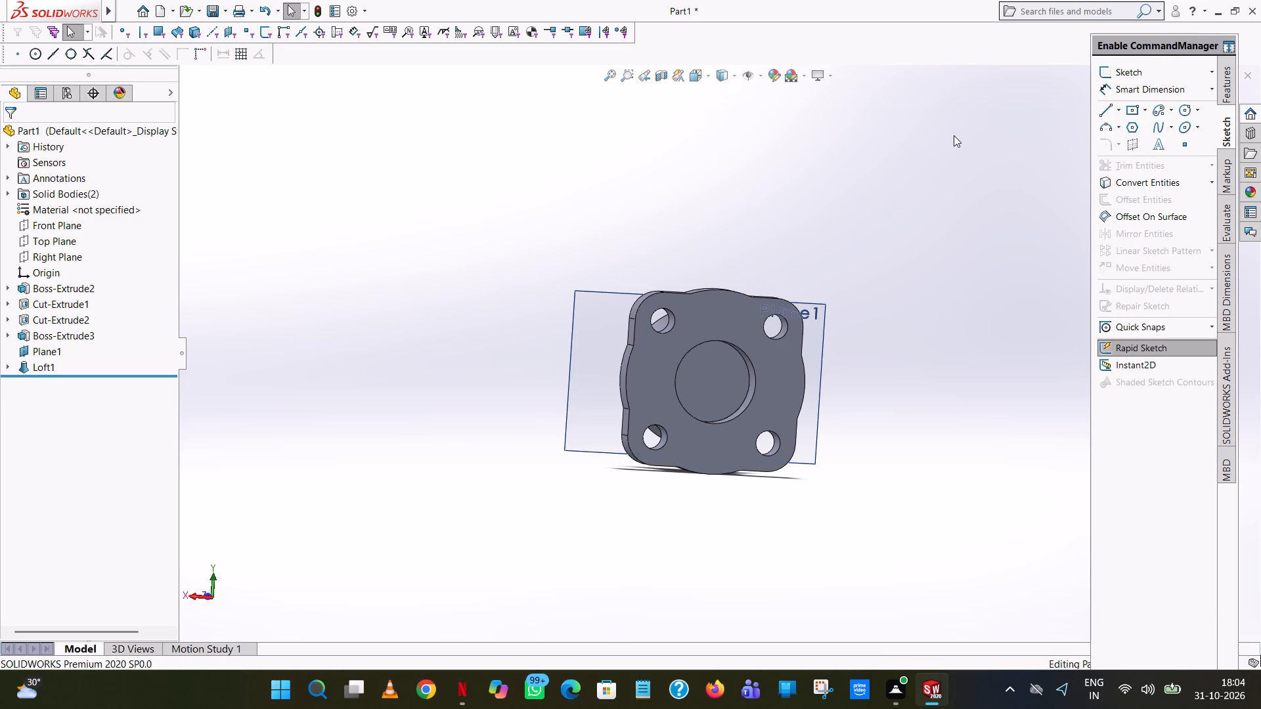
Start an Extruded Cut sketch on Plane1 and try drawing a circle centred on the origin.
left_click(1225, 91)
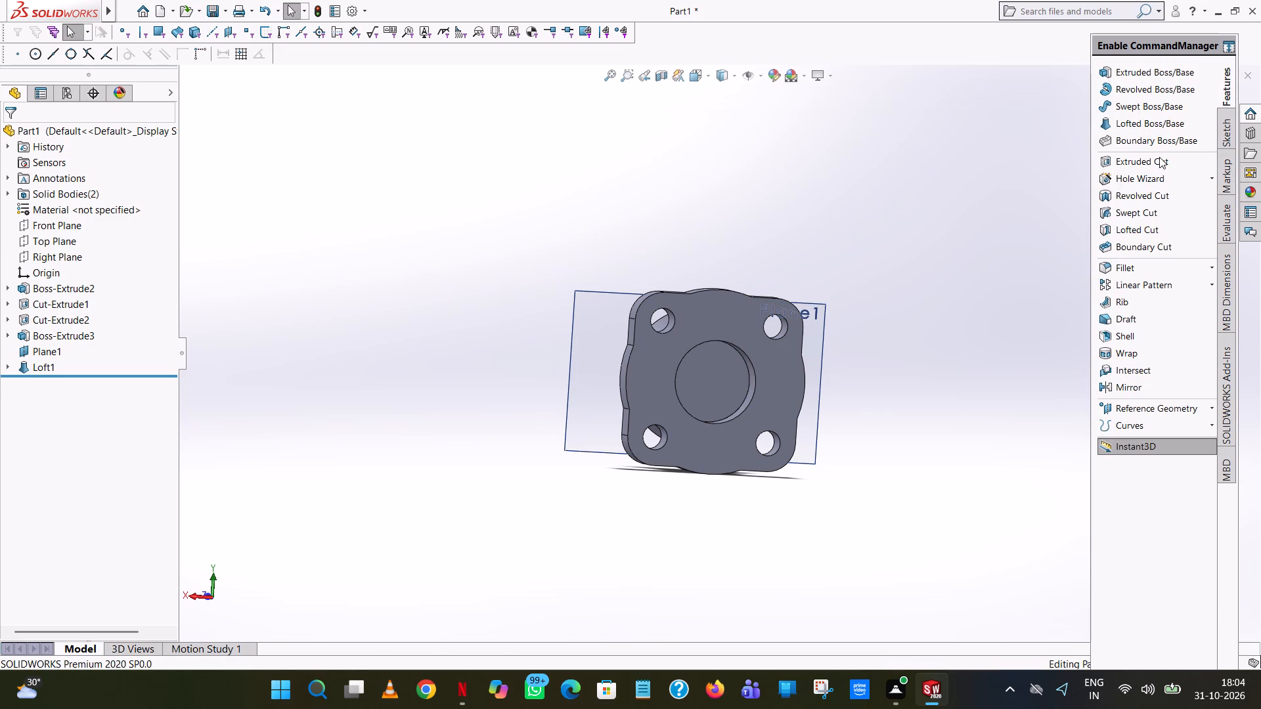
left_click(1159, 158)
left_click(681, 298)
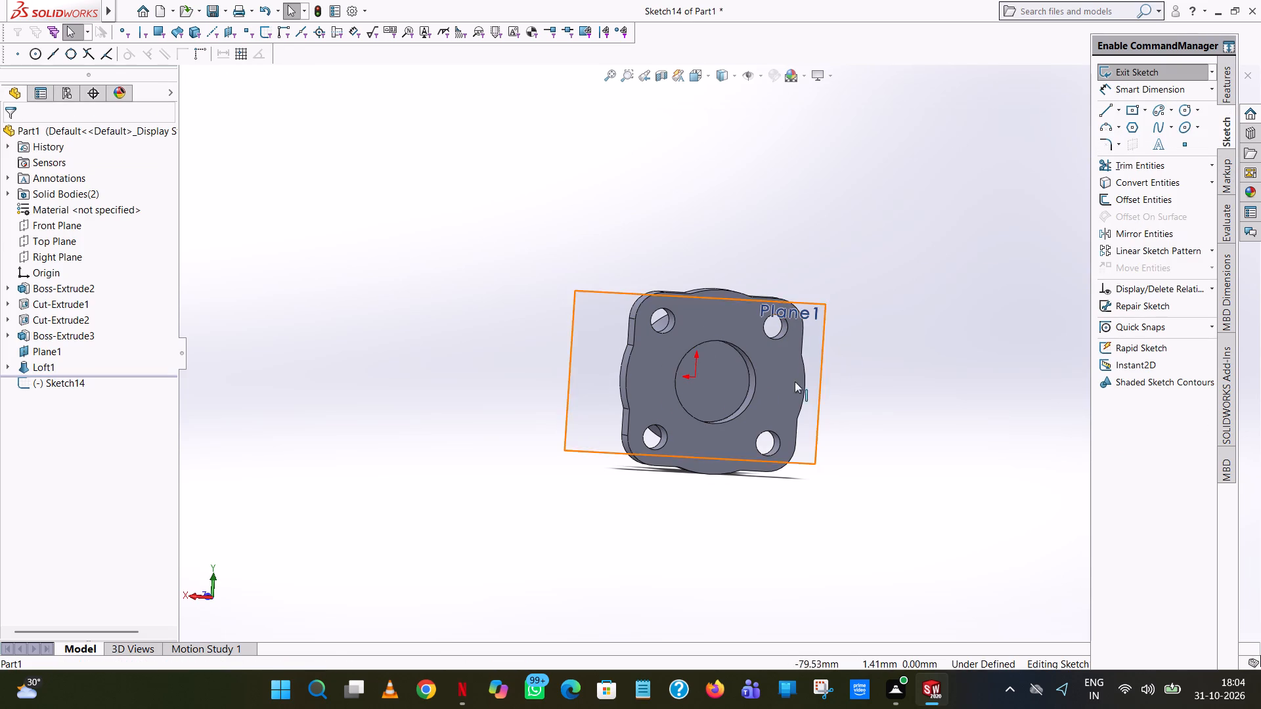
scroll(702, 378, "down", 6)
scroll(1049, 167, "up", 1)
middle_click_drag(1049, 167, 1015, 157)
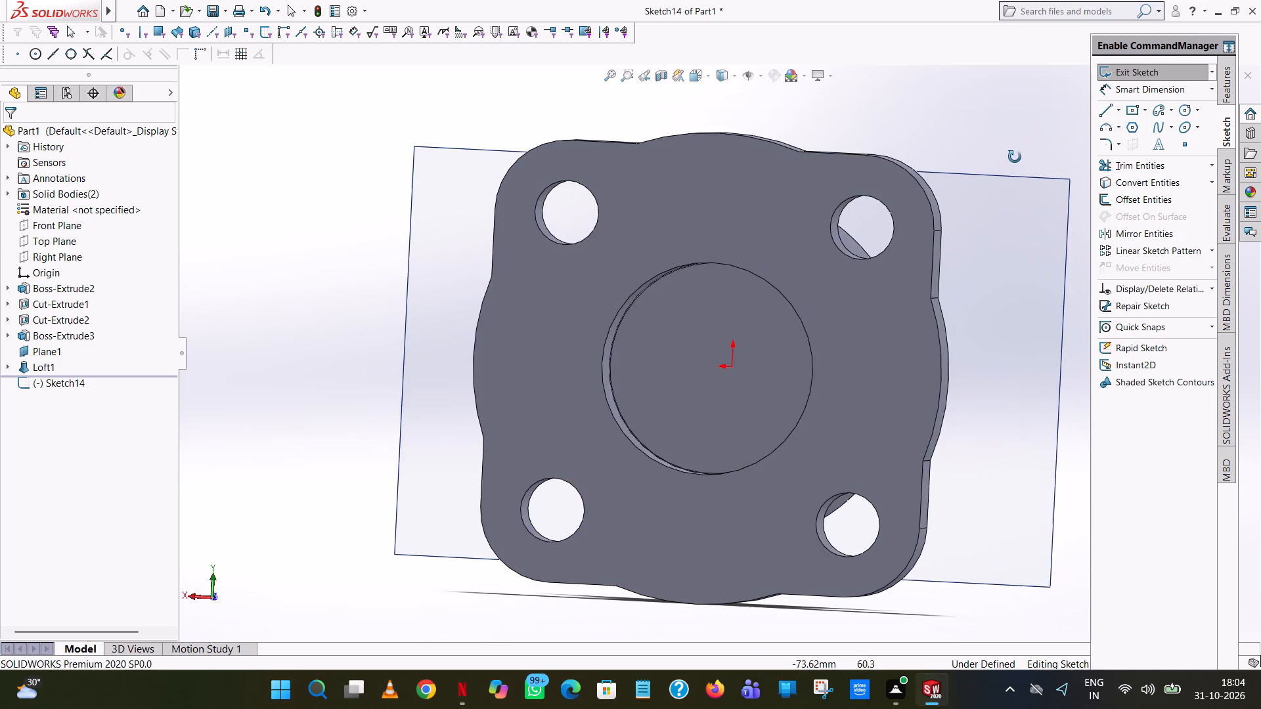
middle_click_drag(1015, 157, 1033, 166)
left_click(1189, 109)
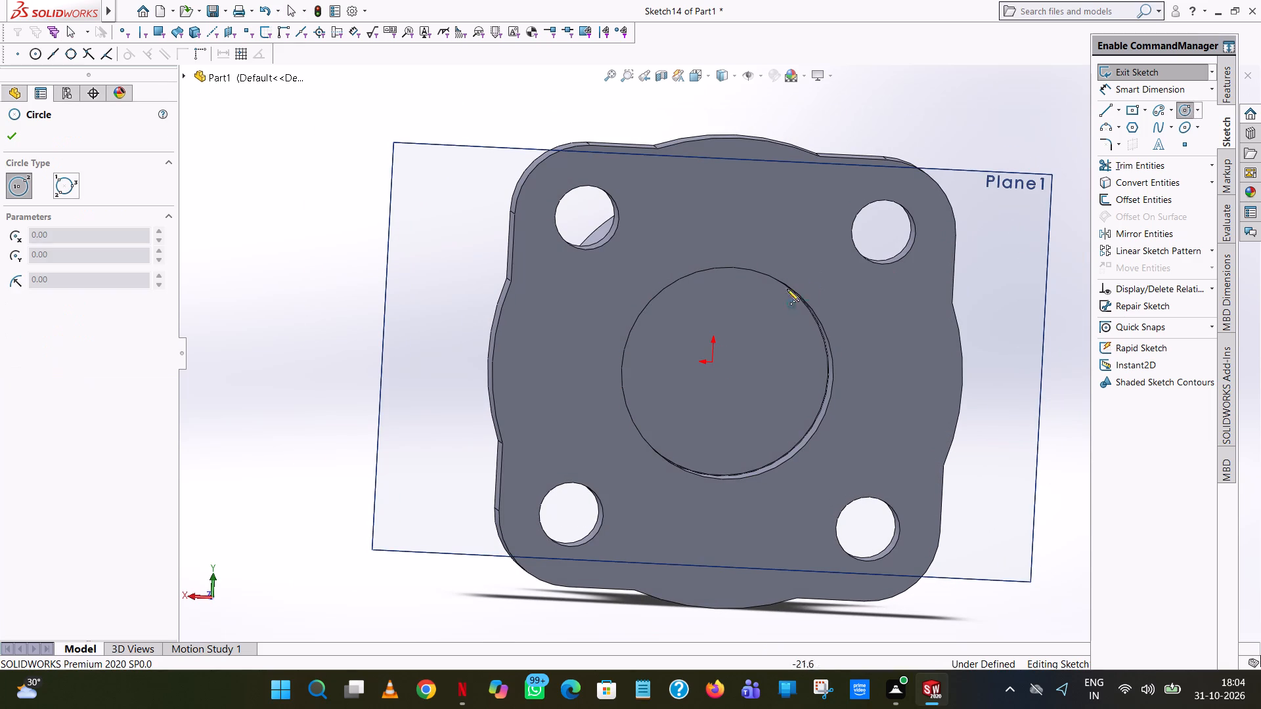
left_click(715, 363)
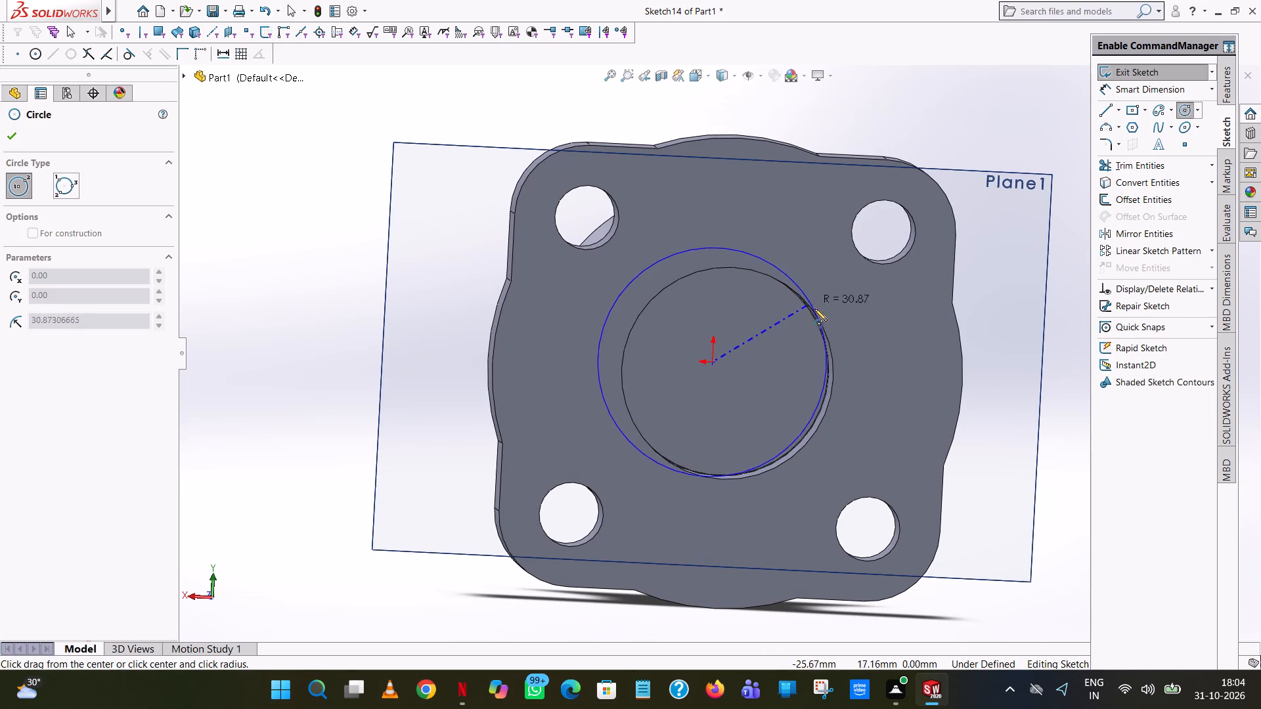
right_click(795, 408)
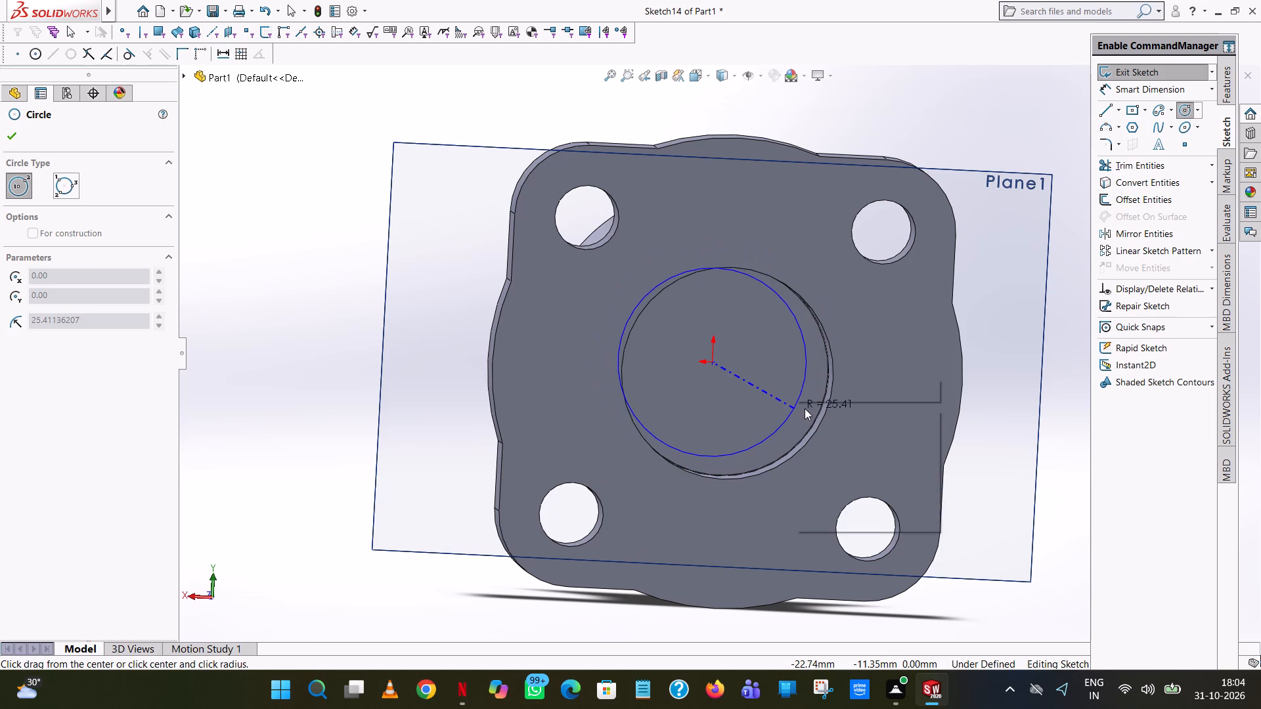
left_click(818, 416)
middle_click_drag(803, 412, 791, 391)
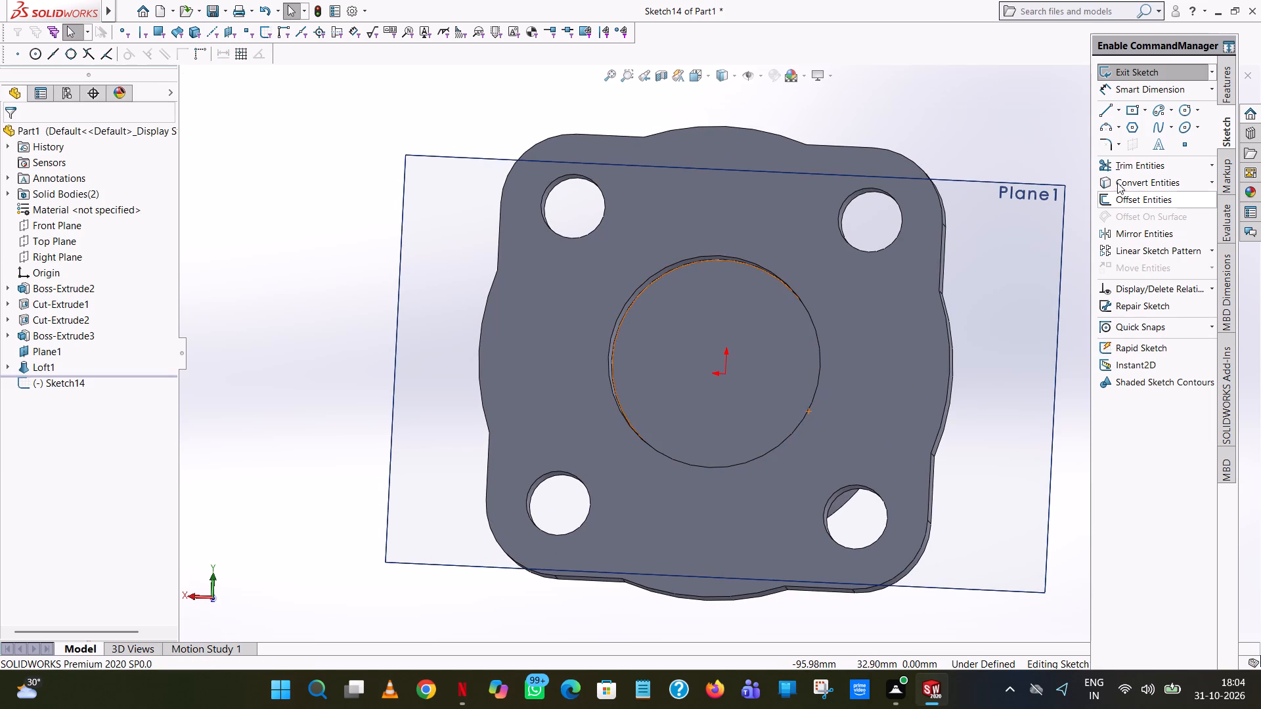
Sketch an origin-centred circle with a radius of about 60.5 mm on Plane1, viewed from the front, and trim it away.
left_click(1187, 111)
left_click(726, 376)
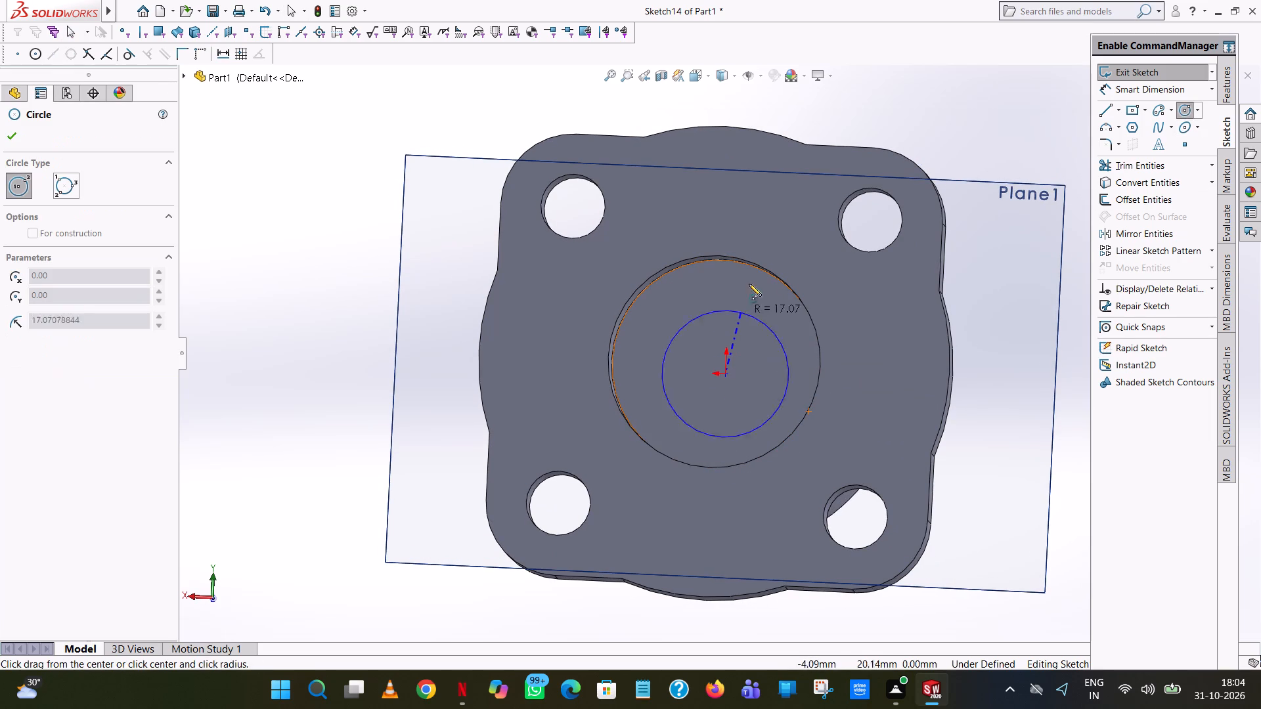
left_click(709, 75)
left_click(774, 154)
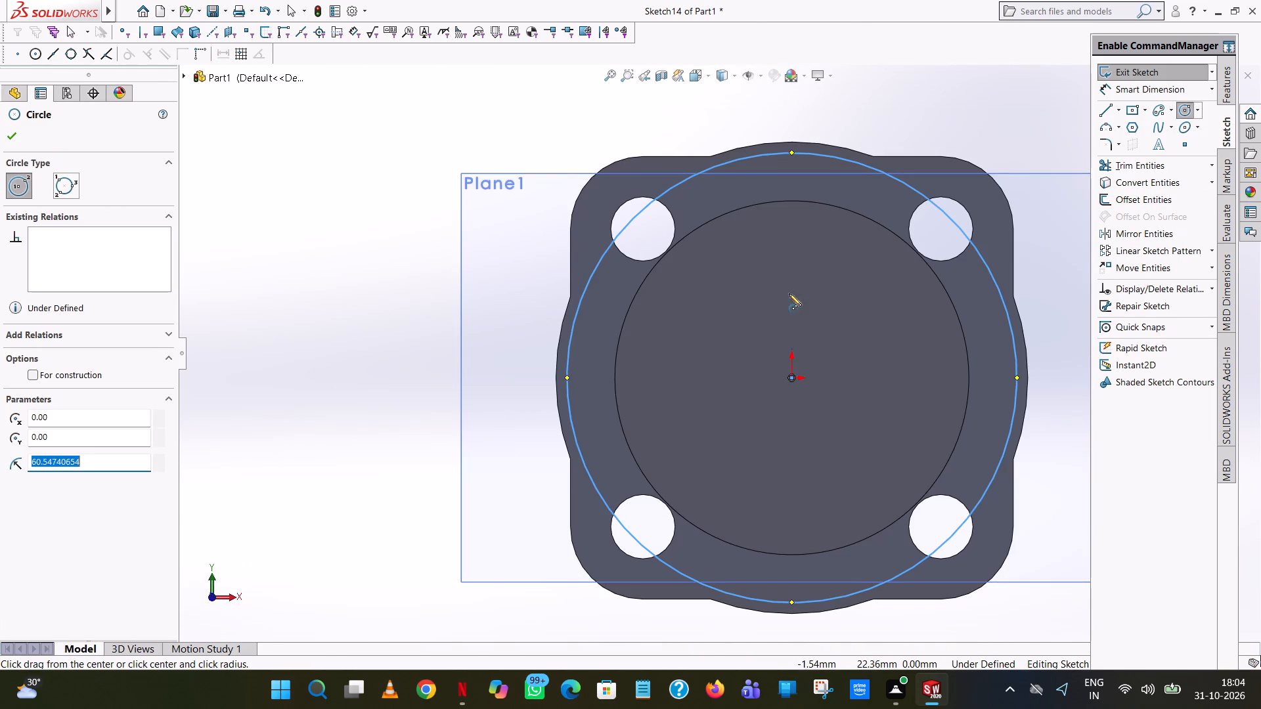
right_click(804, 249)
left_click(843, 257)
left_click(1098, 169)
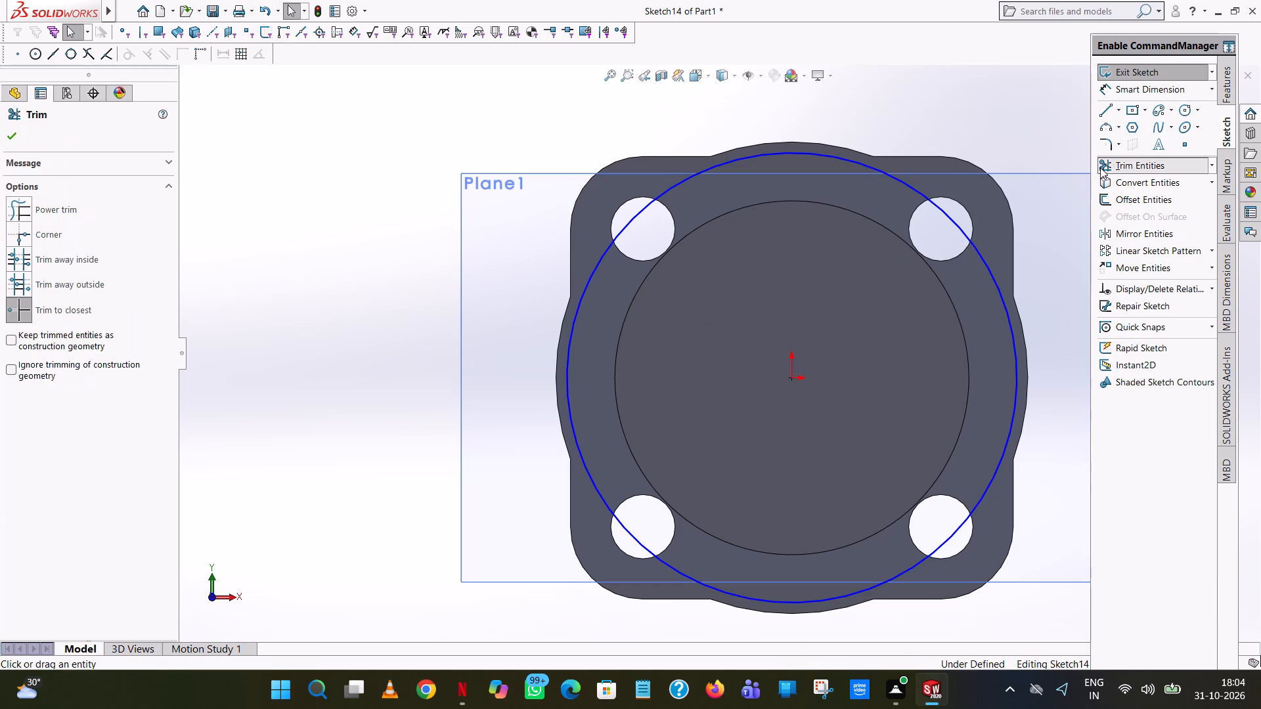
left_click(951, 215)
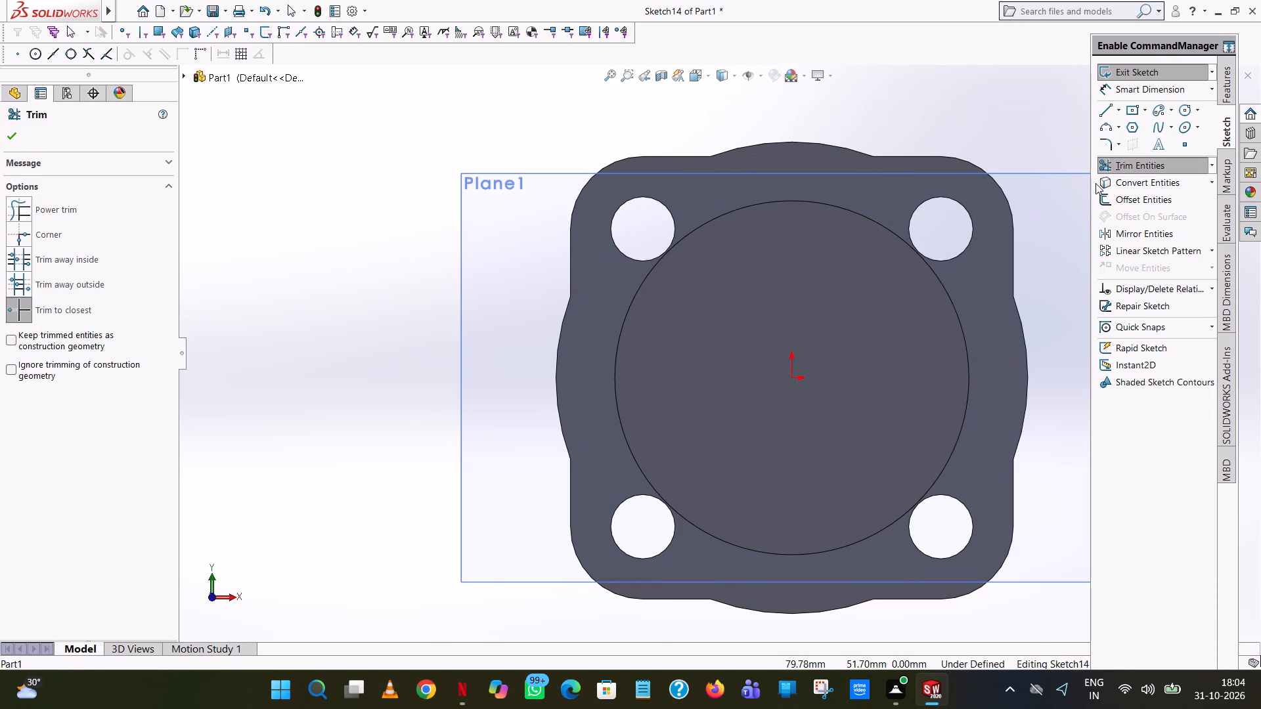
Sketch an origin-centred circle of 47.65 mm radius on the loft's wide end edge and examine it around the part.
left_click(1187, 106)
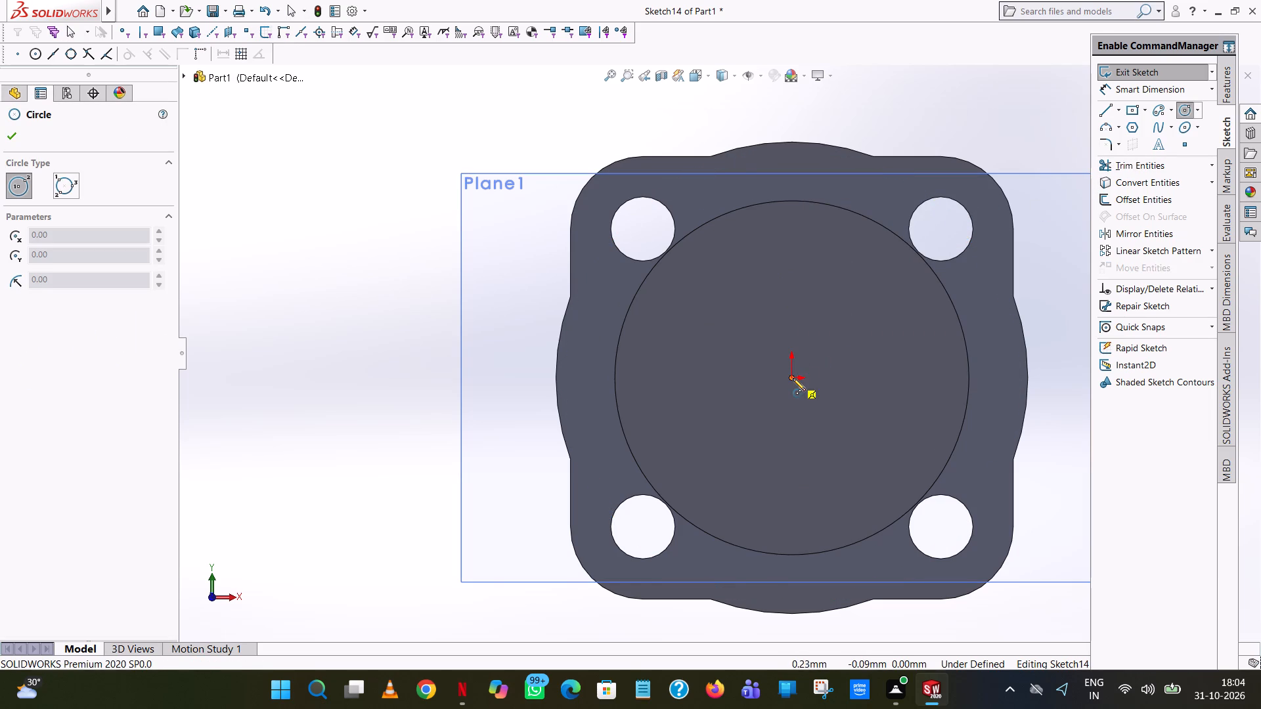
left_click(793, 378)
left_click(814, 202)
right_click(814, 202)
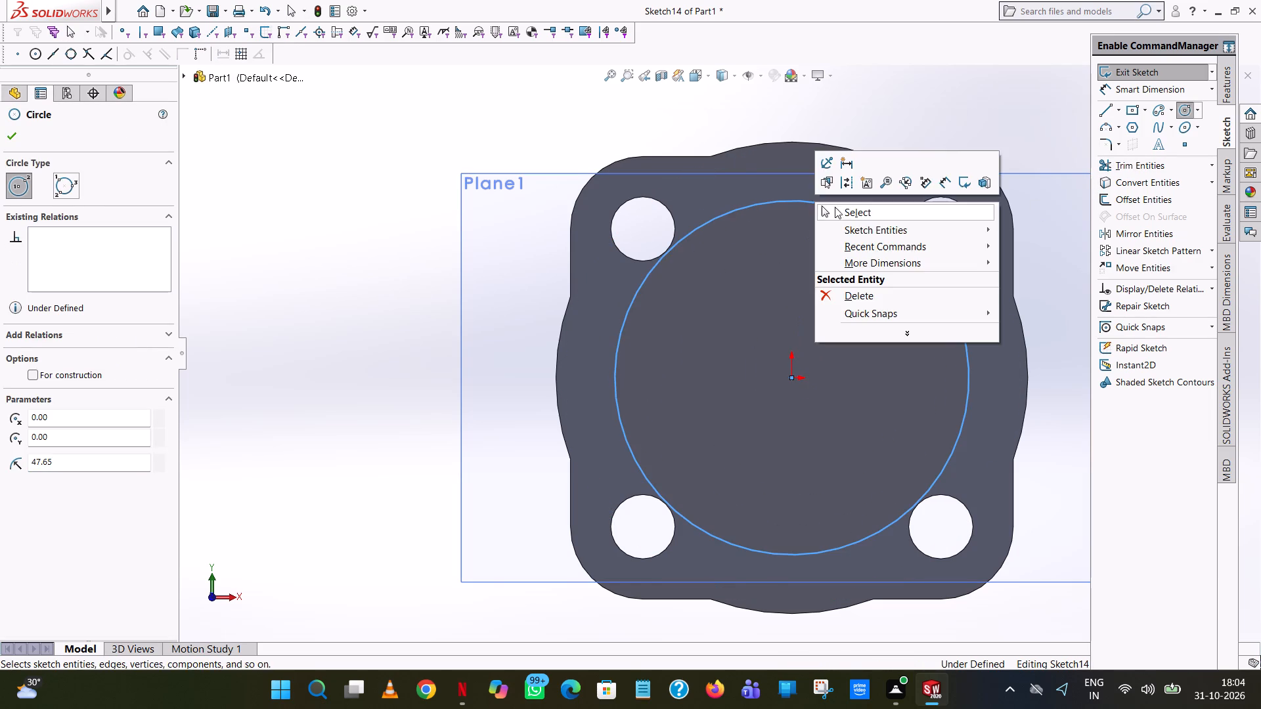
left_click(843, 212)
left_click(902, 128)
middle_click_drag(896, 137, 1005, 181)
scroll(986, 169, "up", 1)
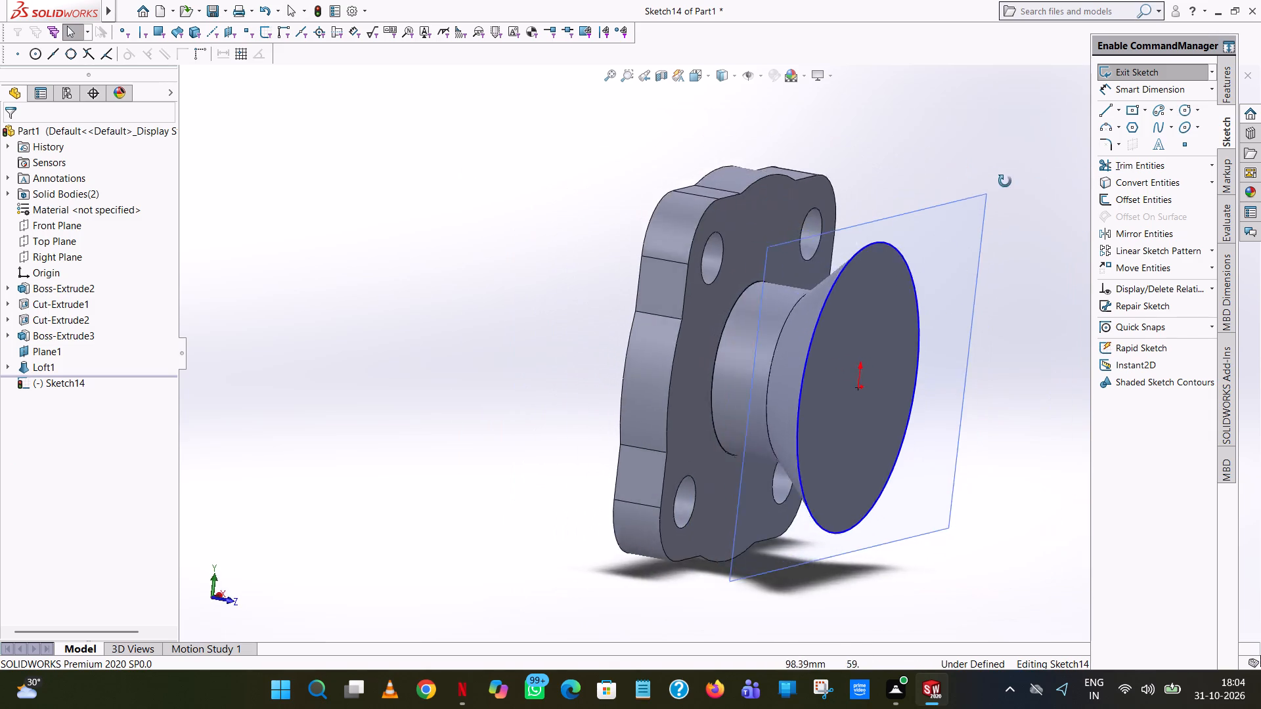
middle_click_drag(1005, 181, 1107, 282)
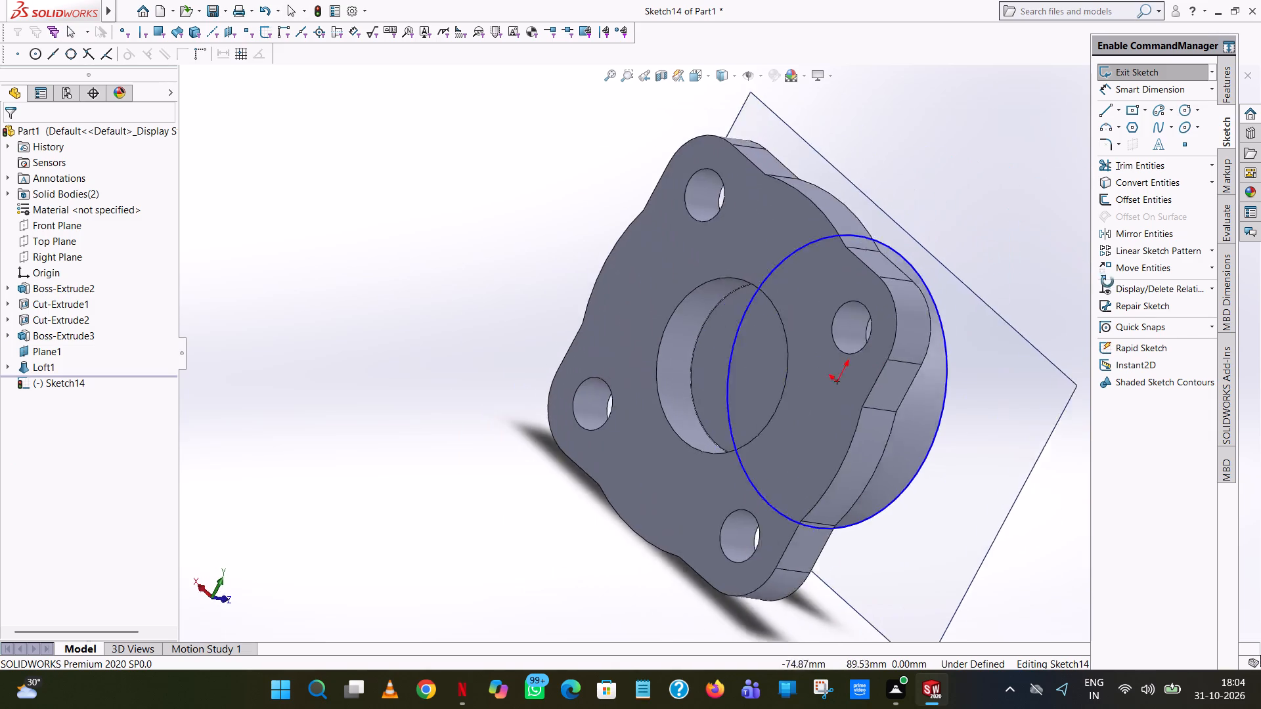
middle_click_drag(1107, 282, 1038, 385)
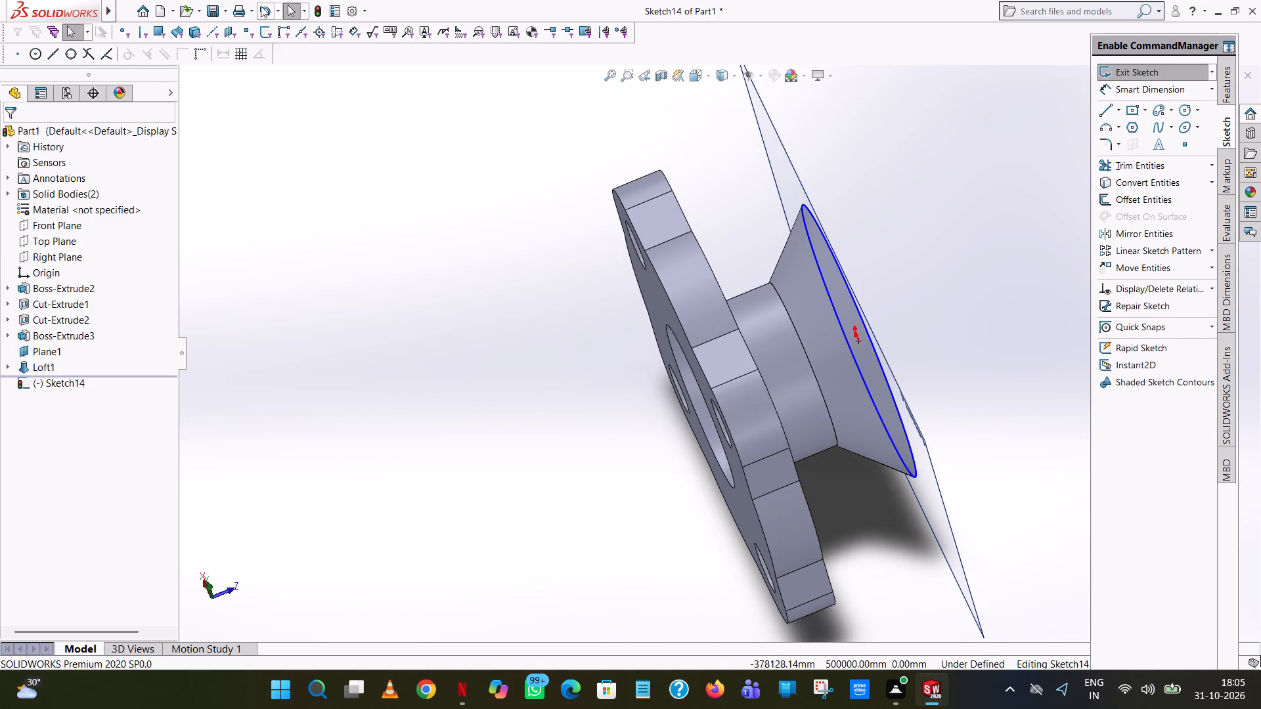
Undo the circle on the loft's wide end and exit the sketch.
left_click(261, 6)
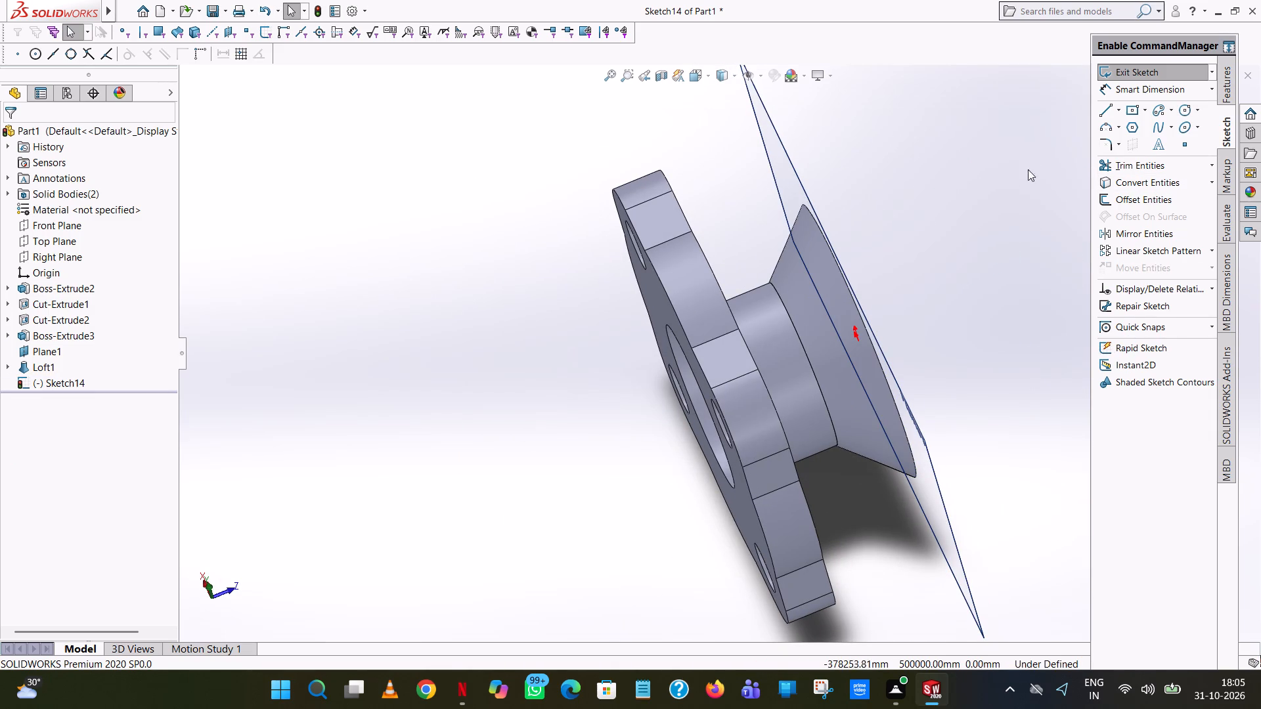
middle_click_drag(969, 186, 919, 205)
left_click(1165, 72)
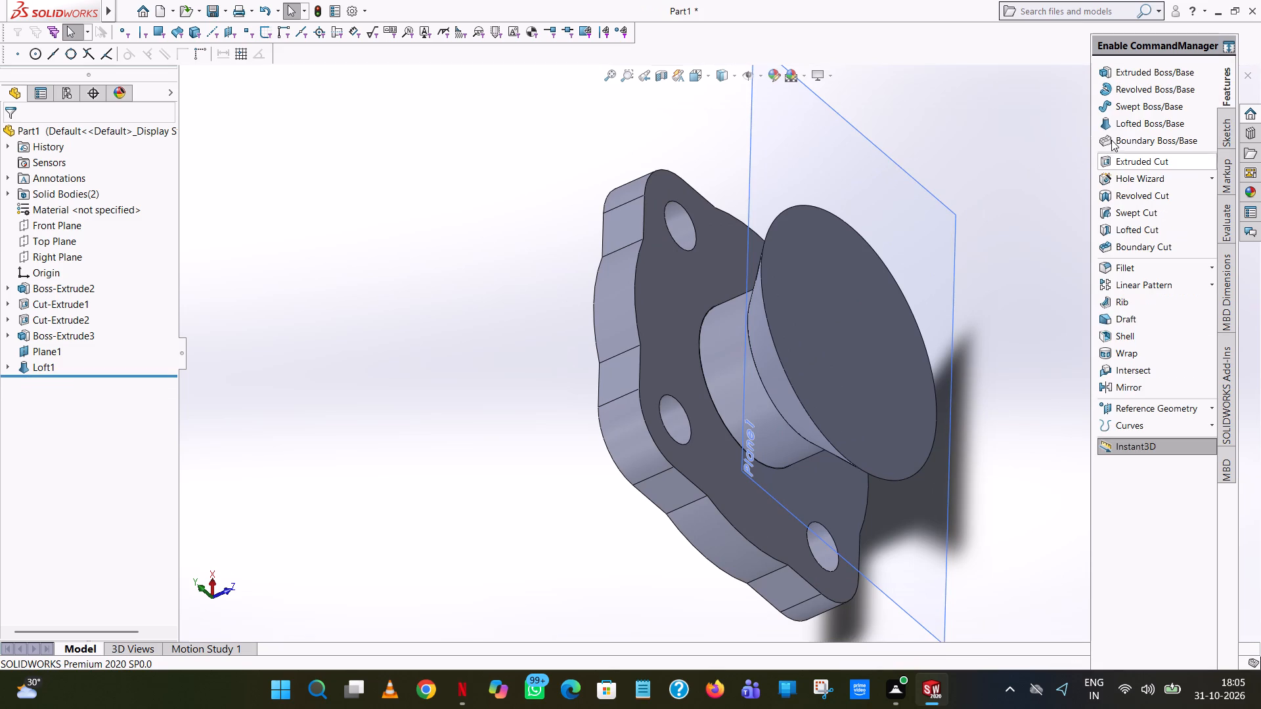
Start an Extruded Cut sketch on the plate's flat back face and draw an origin-centred circle with a radius of 50.8/2 mm.
left_click(1143, 166)
middle_click_drag(973, 295, 1090, 116)
scroll(1090, 118, "up", 1)
left_click(745, 277)
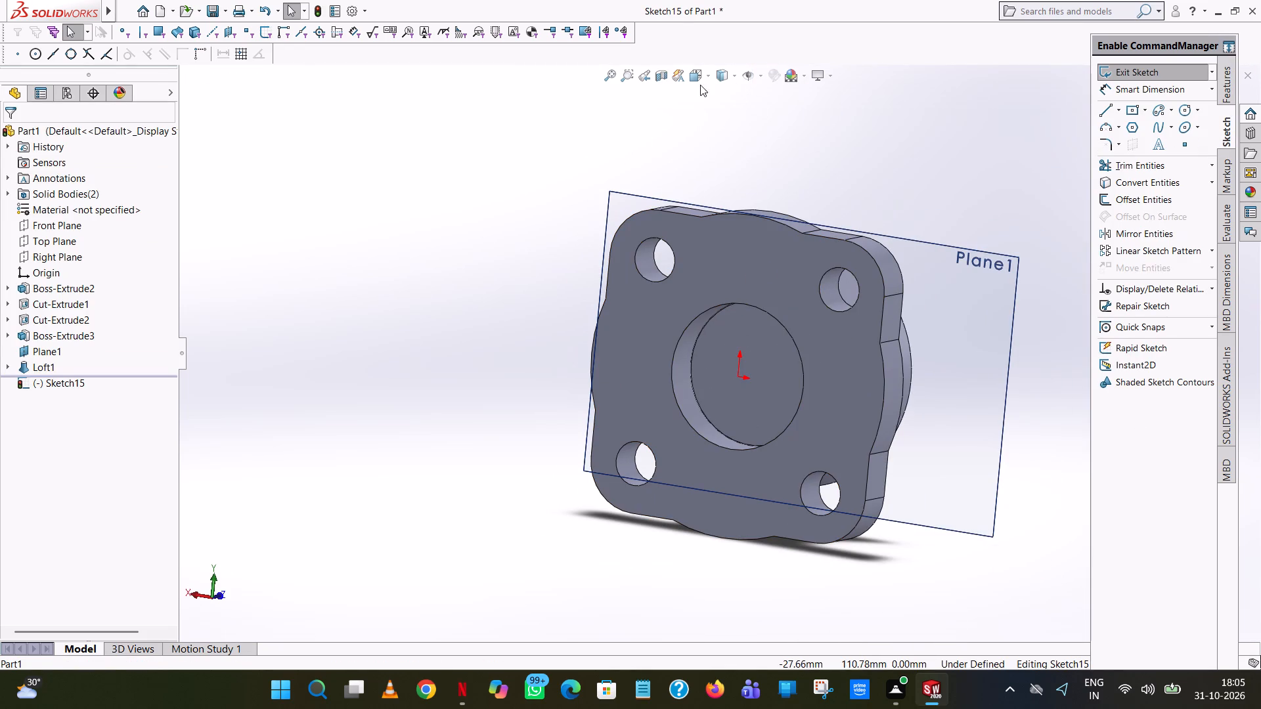
left_click(709, 79)
left_click(776, 151)
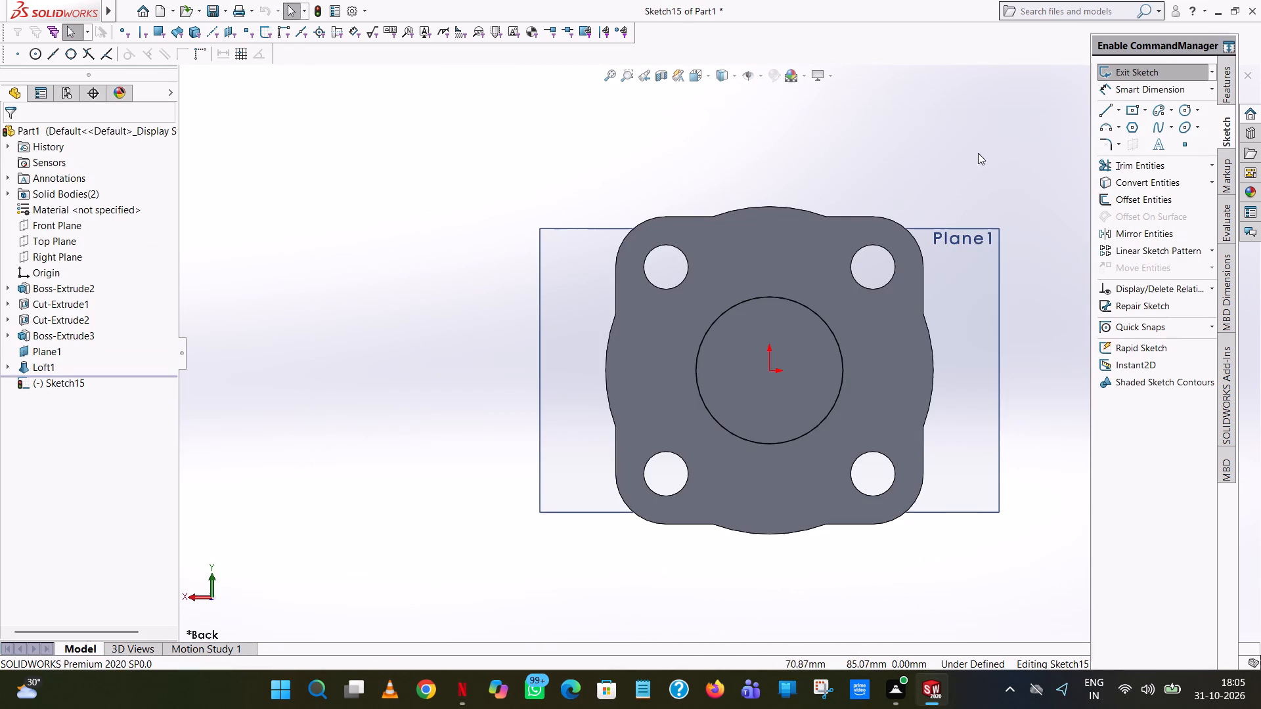
left_click(1189, 107)
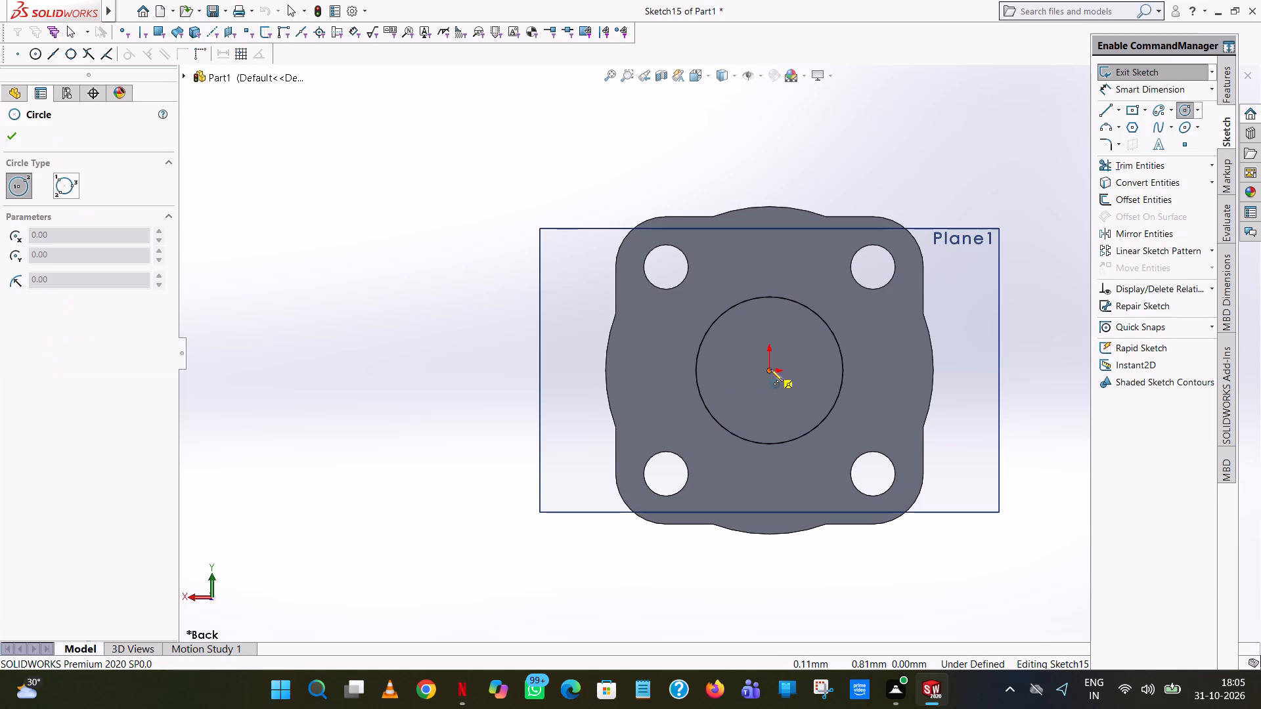
left_click(770, 369)
left_click(776, 296)
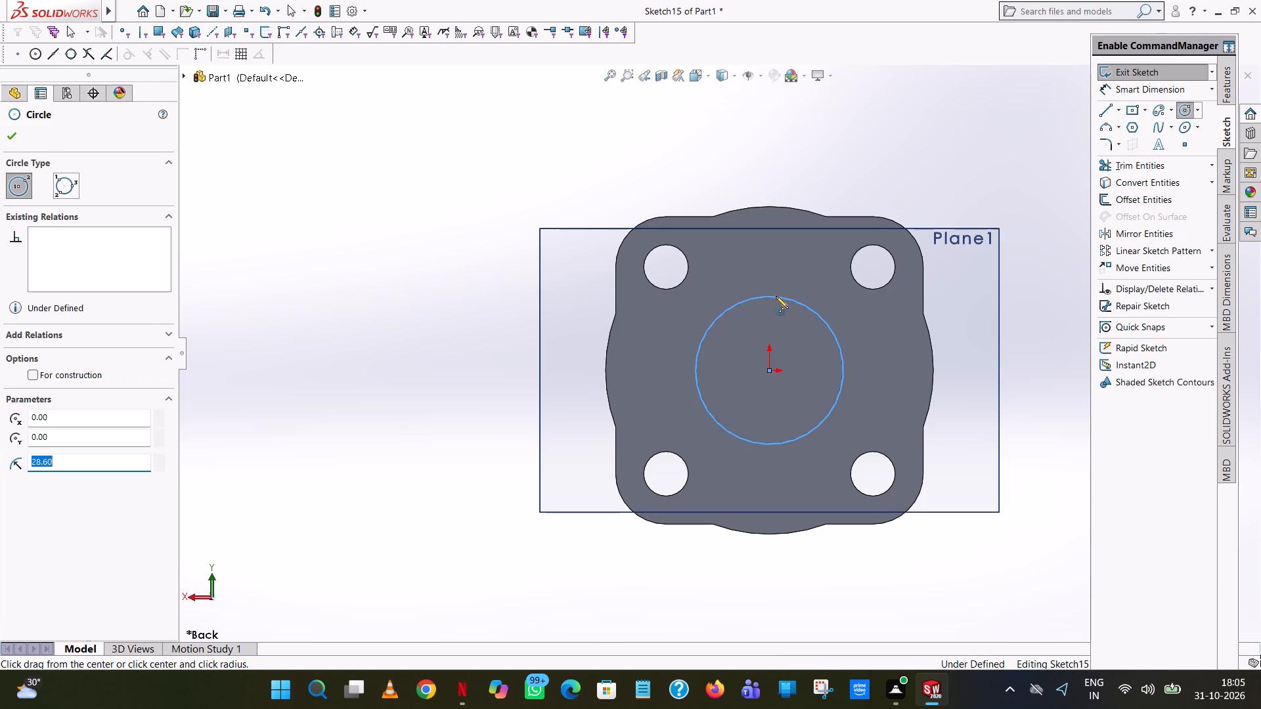
type("50.8/2")
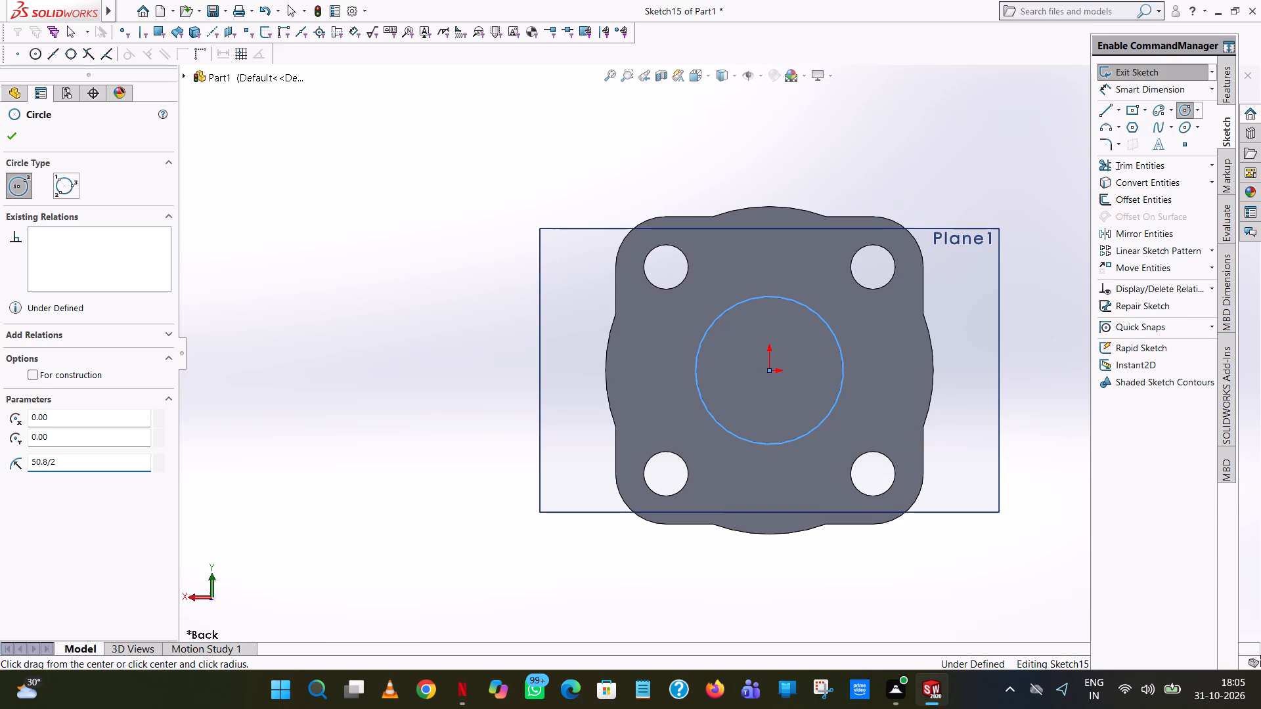
key("Return")
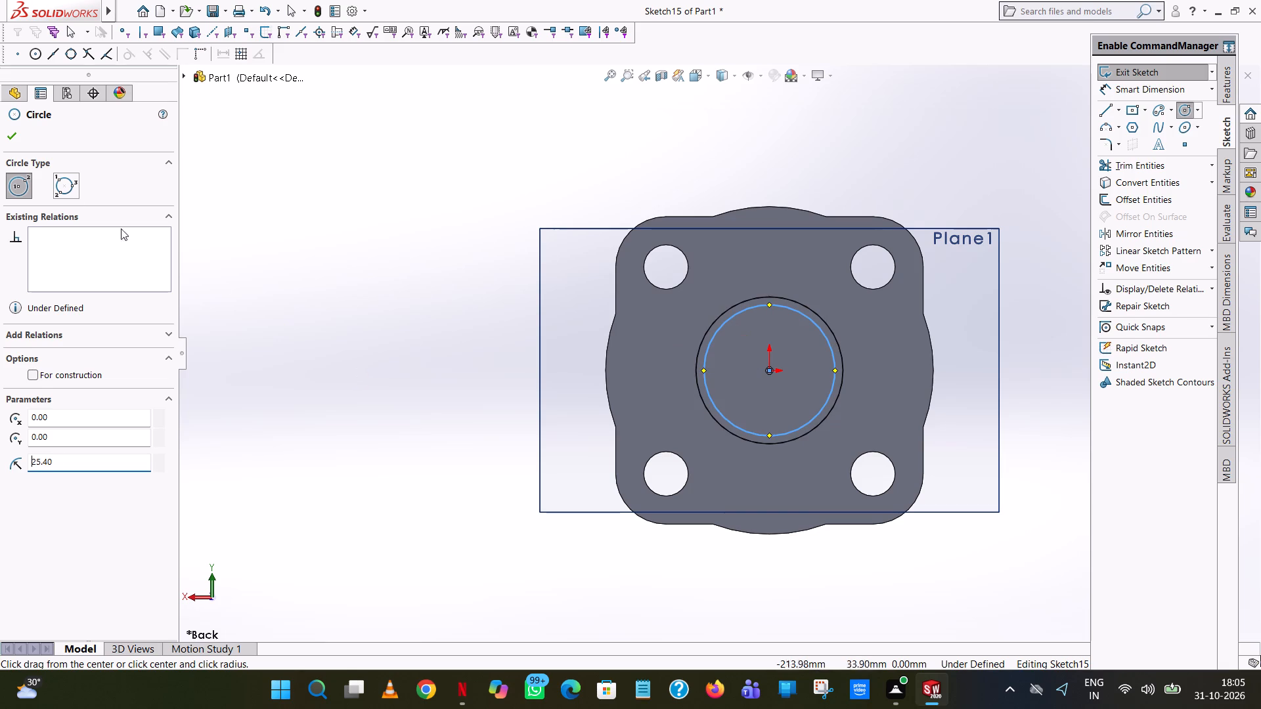
left_click(9, 135)
left_click(307, 281)
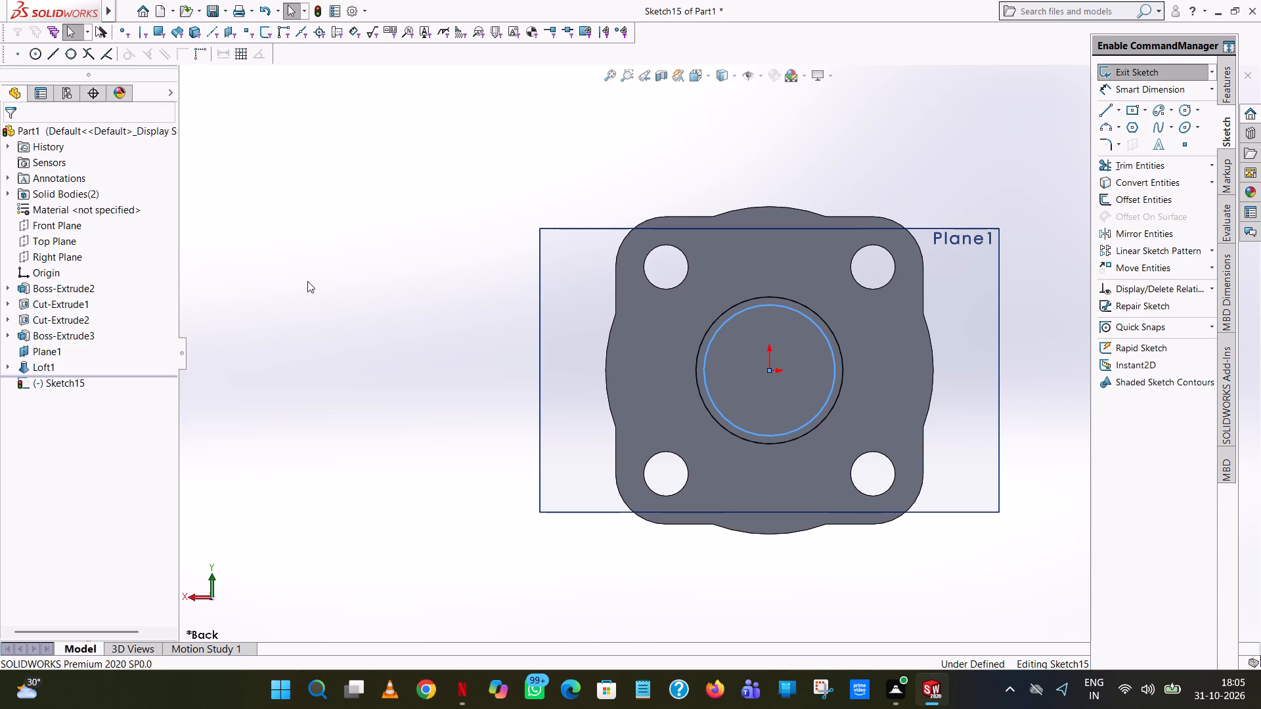
Cut the circle blind about 109.9 mm through the plate, neck and loft.
middle_click_drag(307, 282, 449, 383)
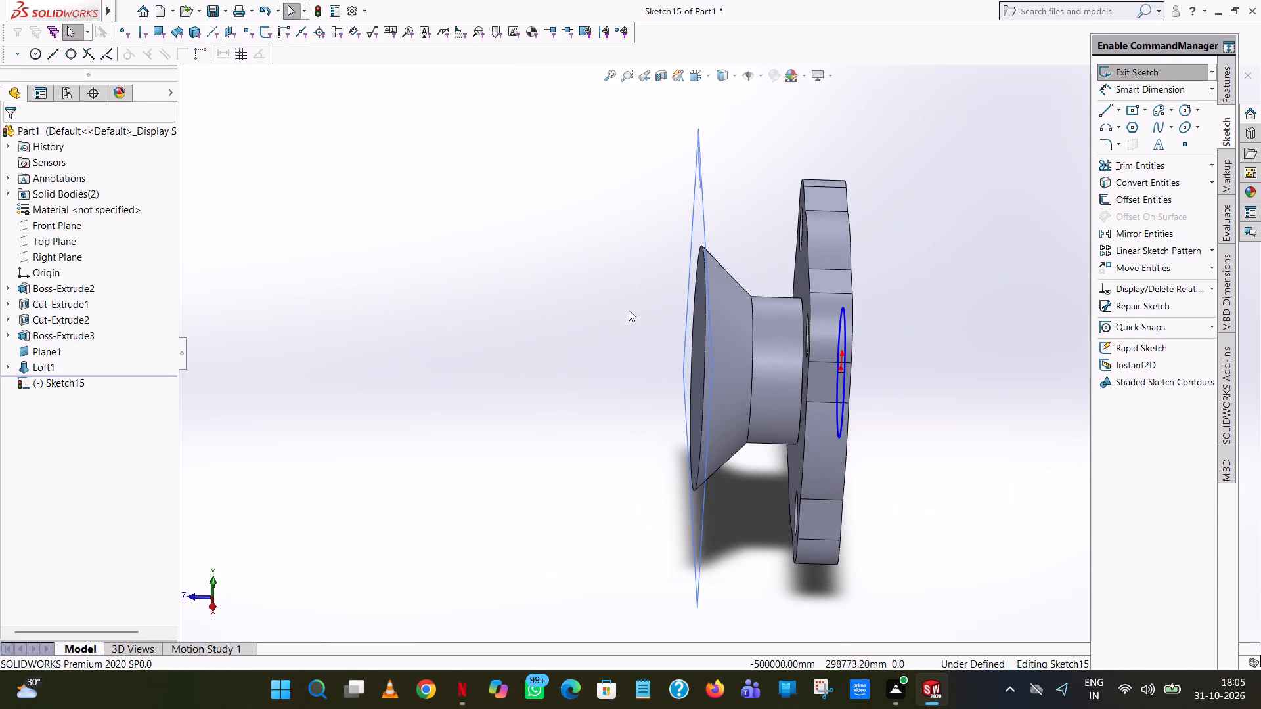
left_click(1229, 94)
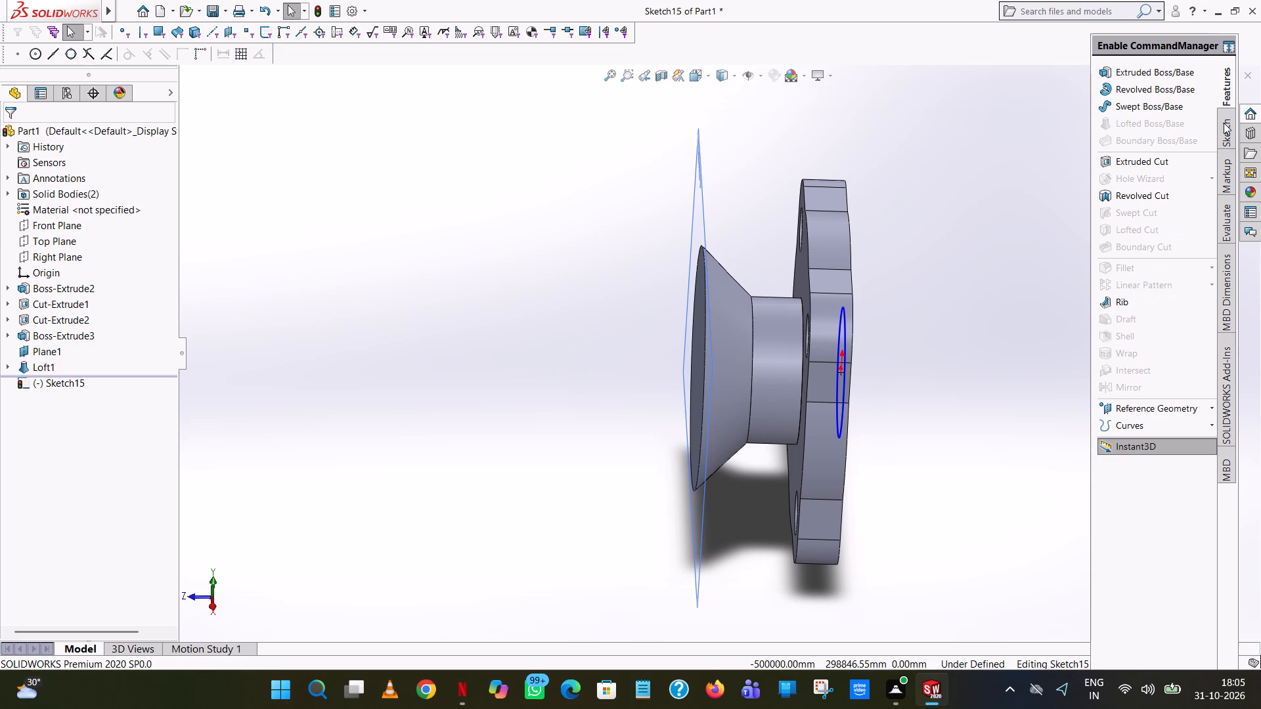
left_click(1180, 164)
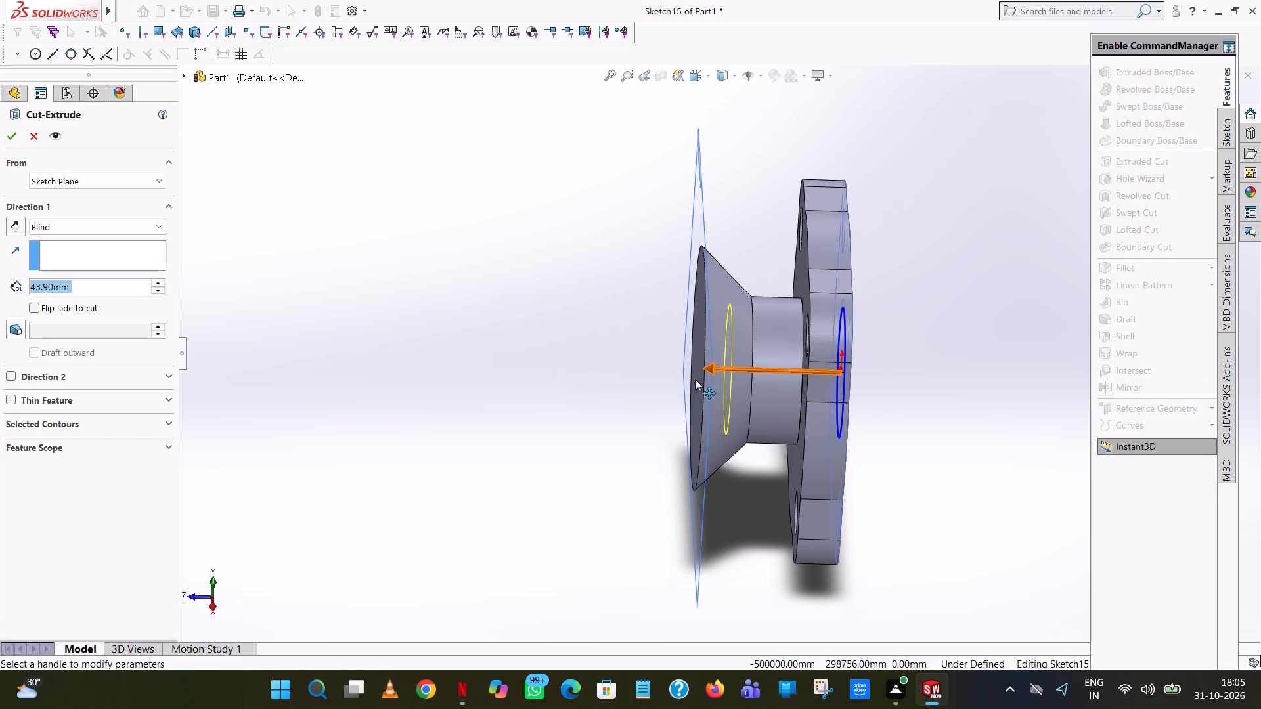
left_click_drag(699, 372, 555, 393)
left_click(11, 140)
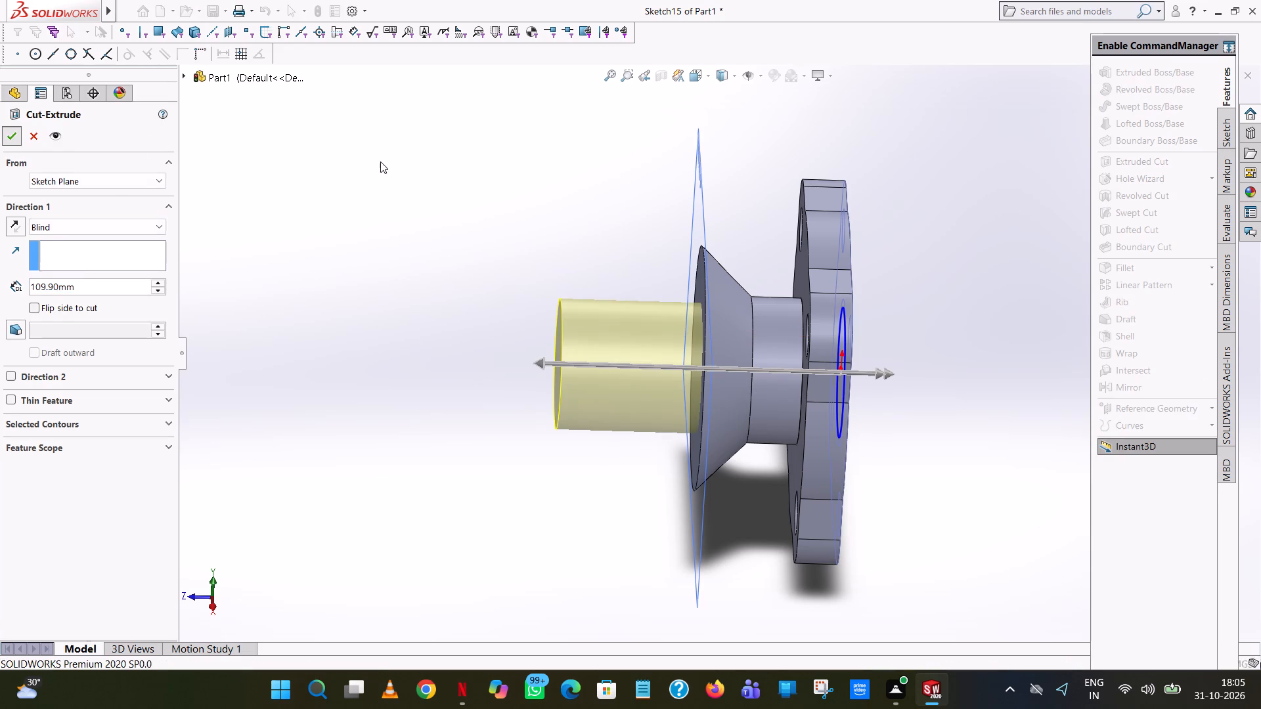
left_click(380, 161)
Start an Extruded Boss sketch on the narrow ring face inside the bore and draw an origin-centred circle of 28.6 mm radius.
middle_click_drag(378, 198, 206, 183)
scroll(371, 205, "up", 1)
scroll(745, 350, "down", 4)
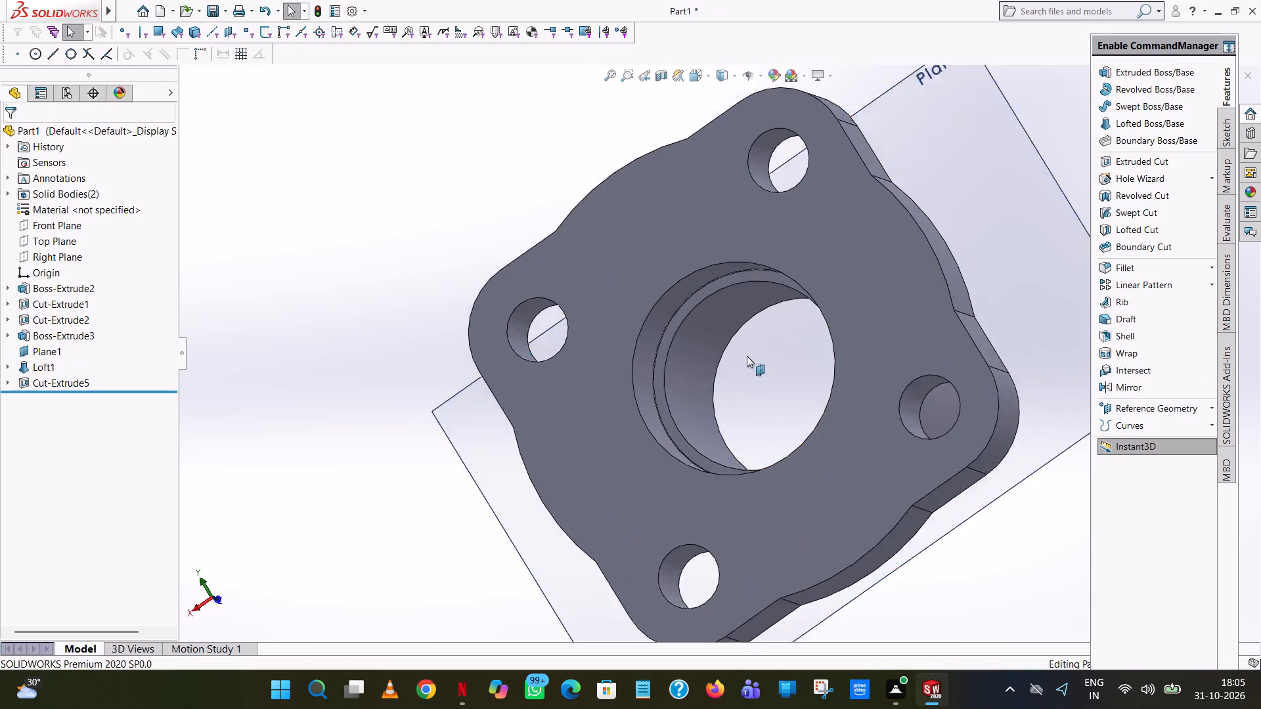
scroll(747, 356, "down", 7)
middle_click_drag(740, 277, 730, 182)
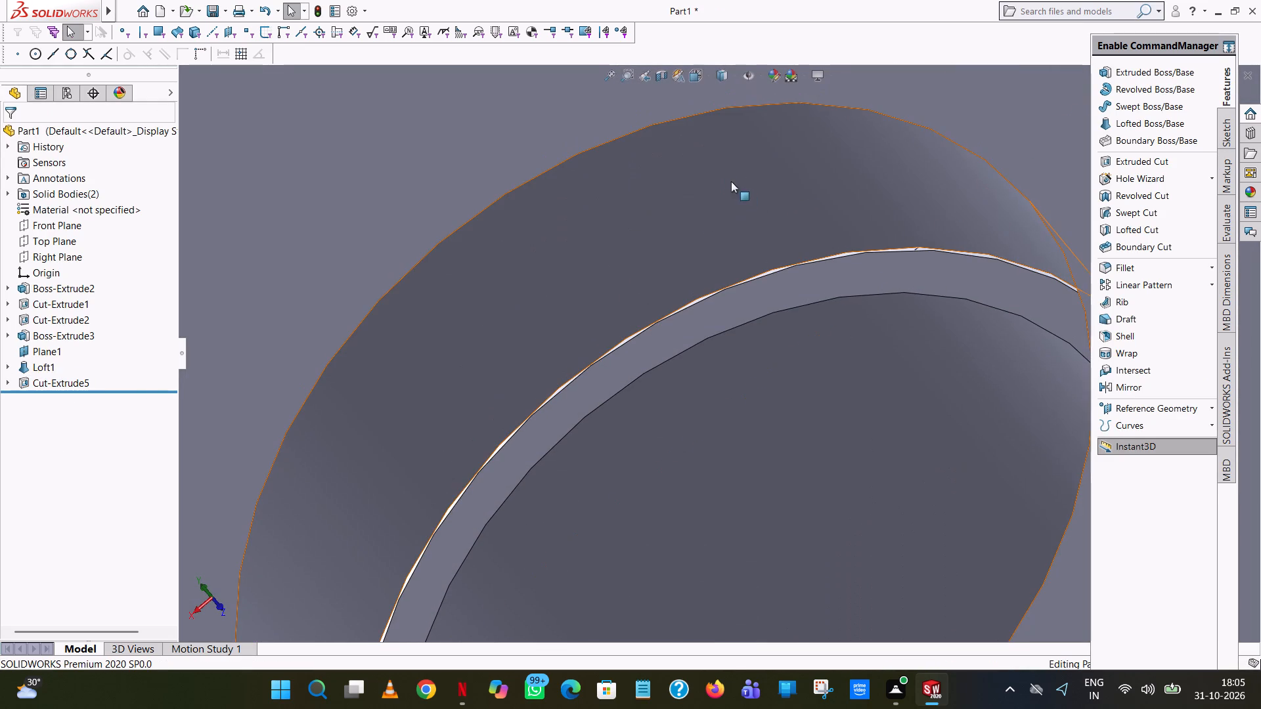
scroll(785, 241, "down", 6)
scroll(787, 267, "up", 6)
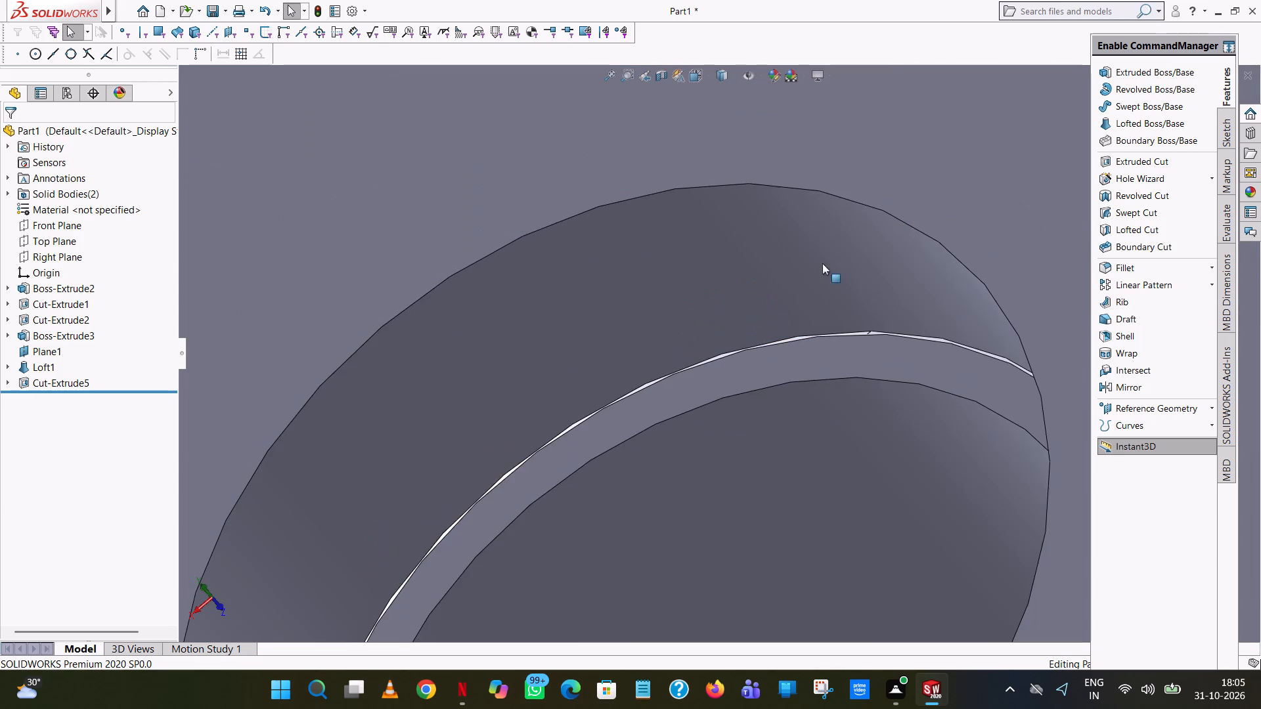
left_click(1191, 74)
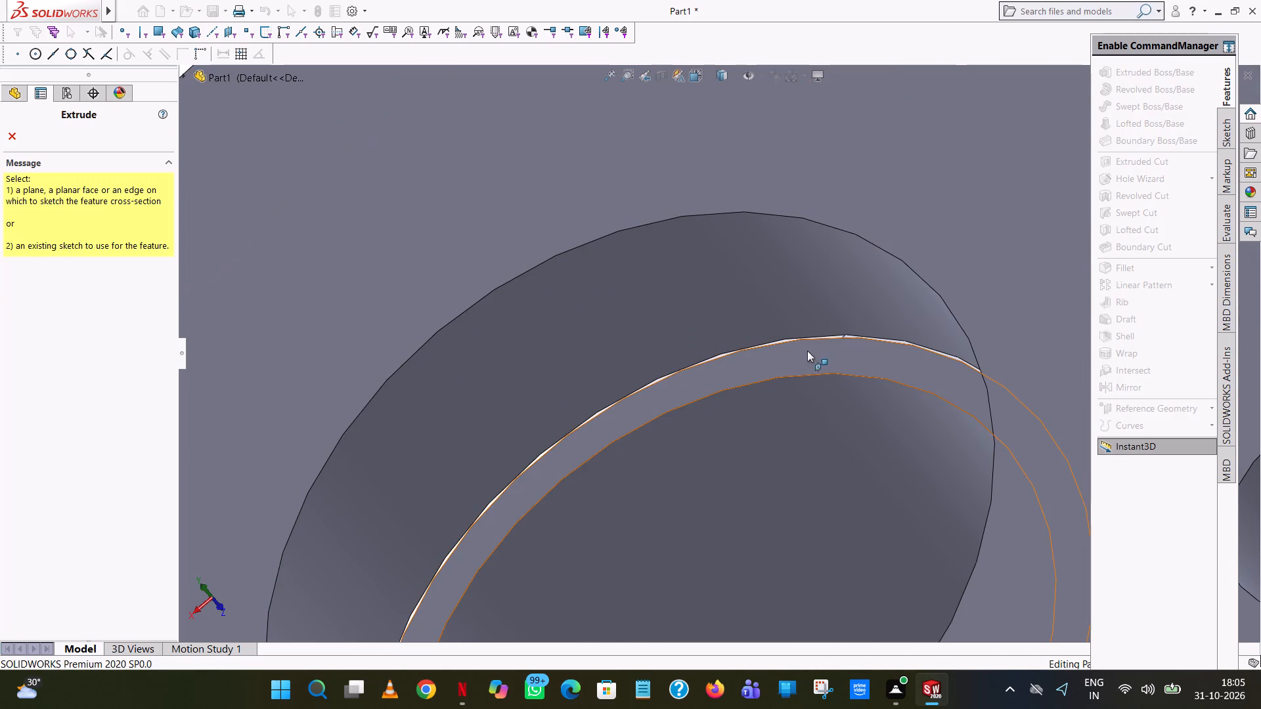
left_click(807, 351)
scroll(933, 332, "up", 6)
middle_click_drag(639, 415, 671, 474)
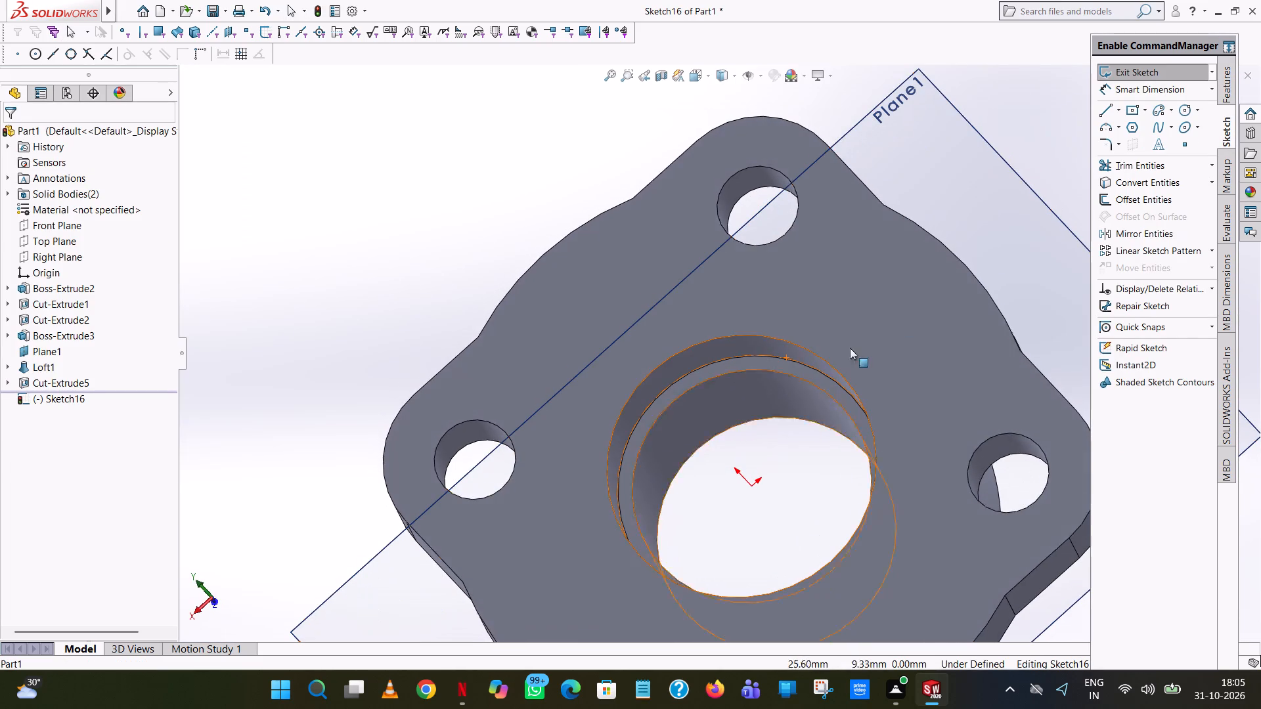
left_click(1187, 111)
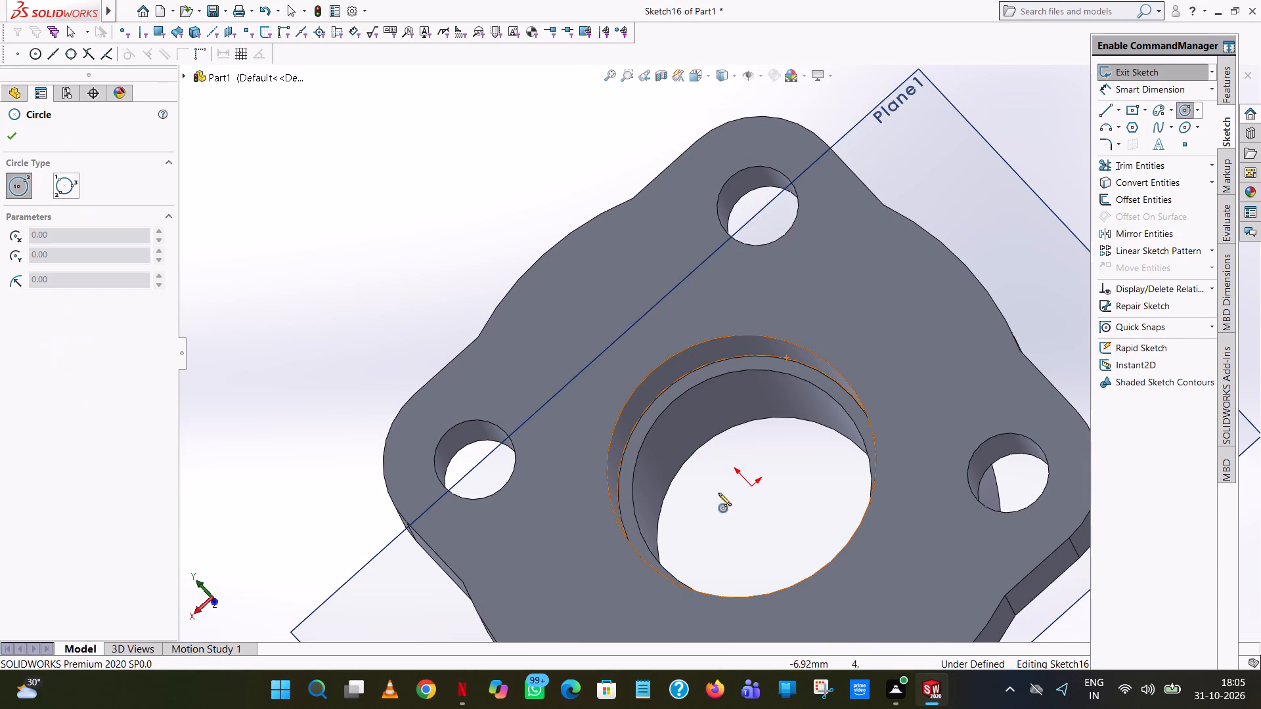
left_click(754, 484)
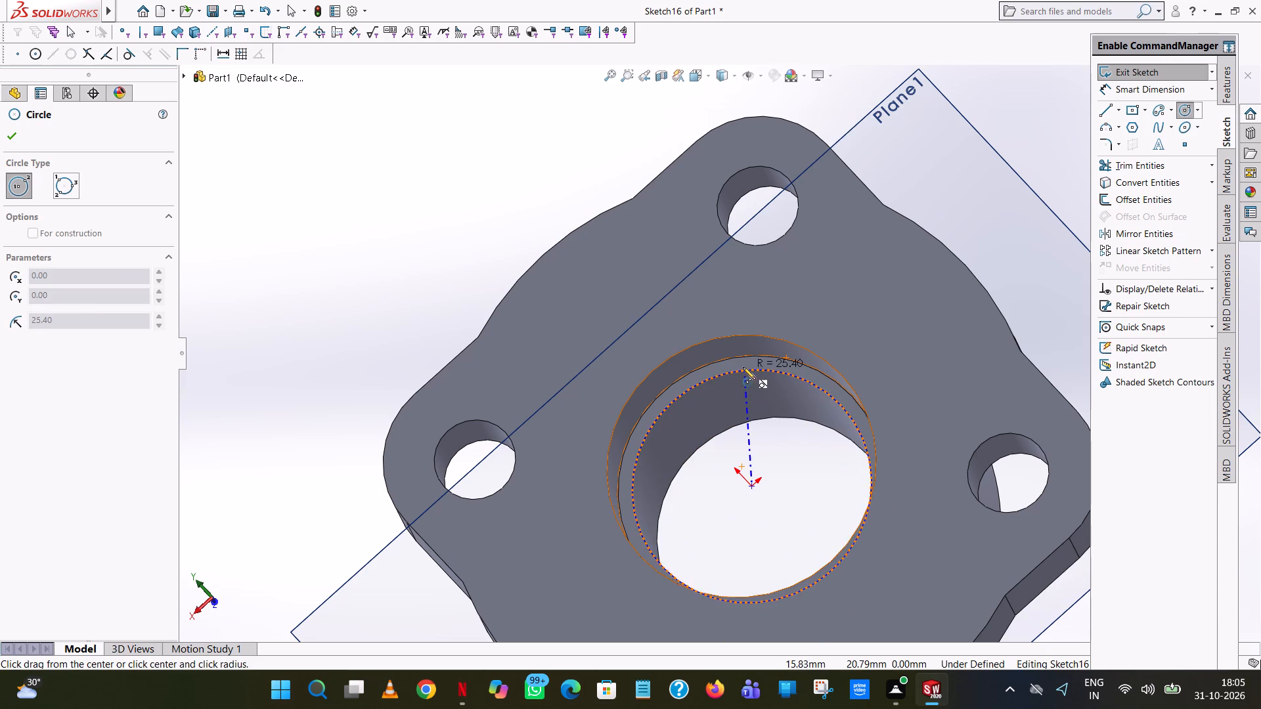
scroll(743, 367, "down", 6)
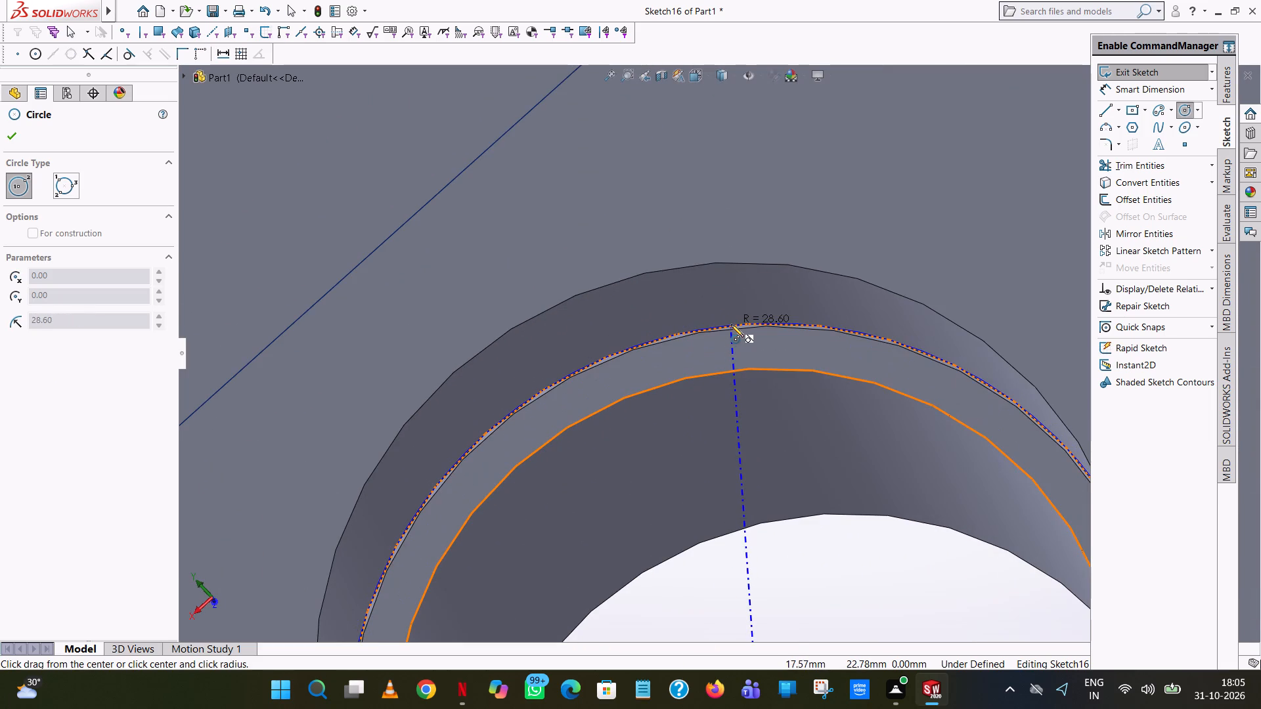
left_click(731, 324)
right_click(731, 324)
left_click(755, 334)
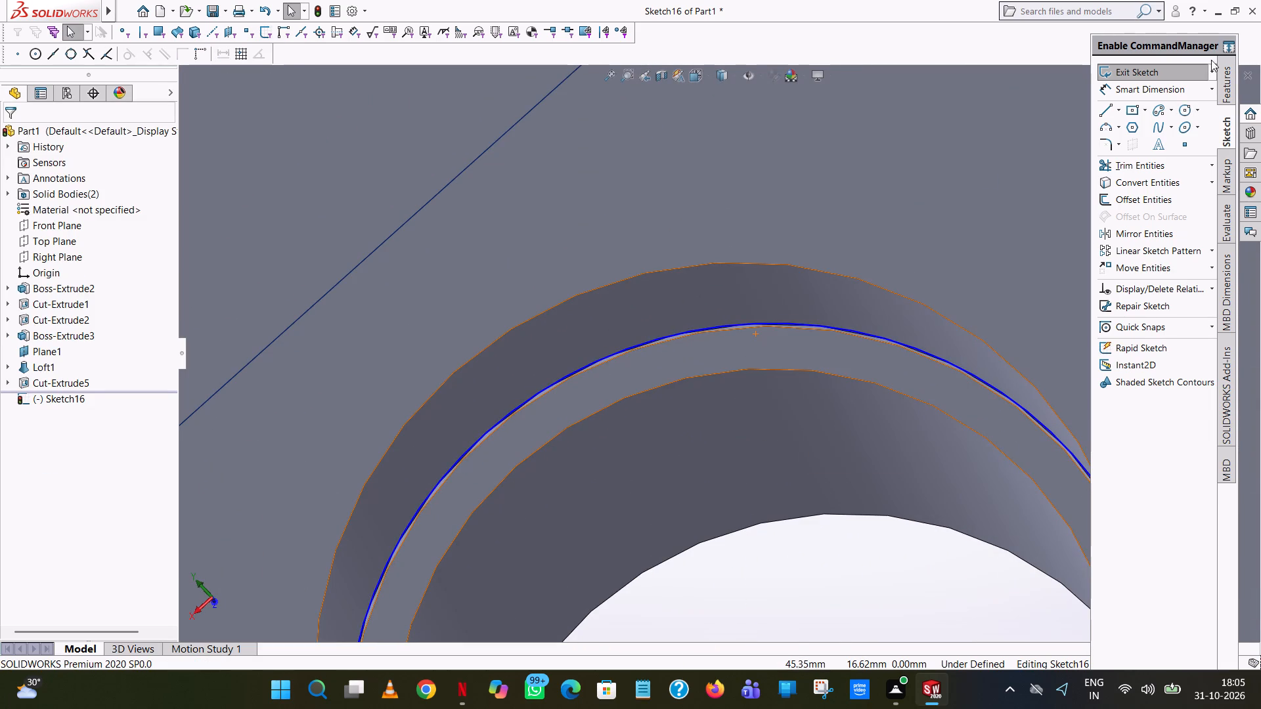
Extrude the 28.6 mm radius circle 2 mm as a blind boss with merged result.
left_click(1226, 89)
left_click(1155, 76)
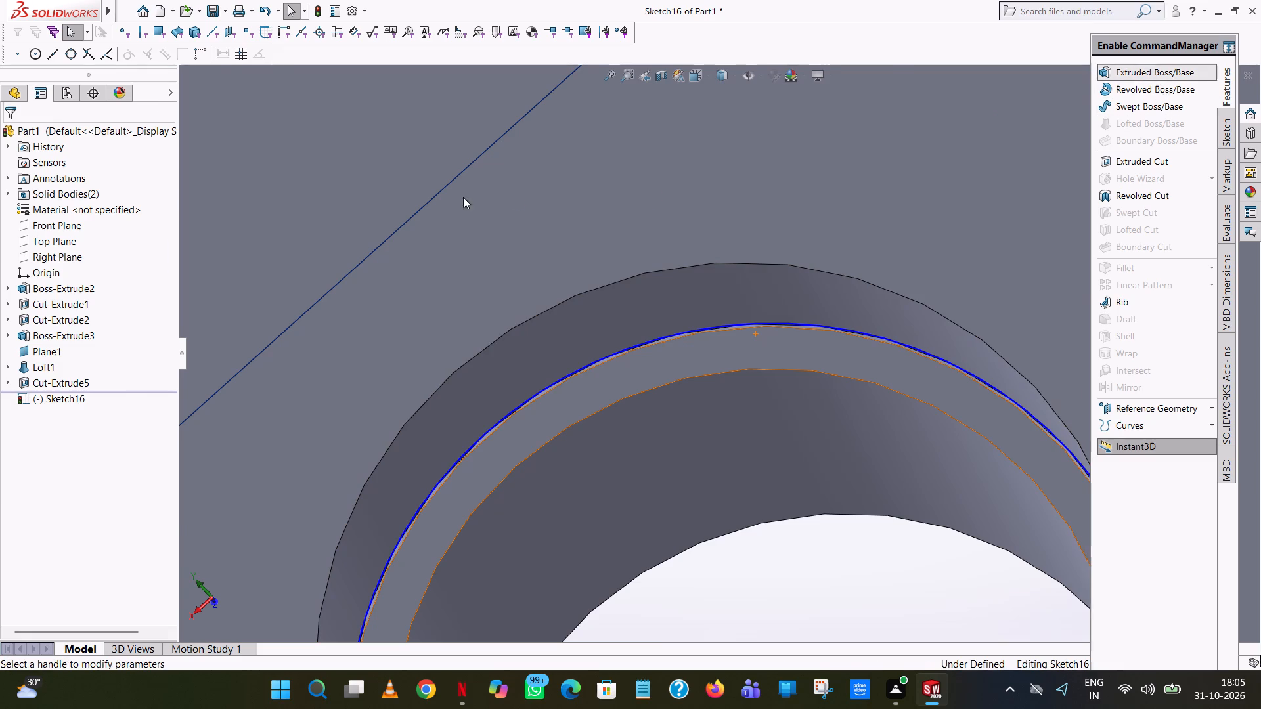
key("2")
key("Return")
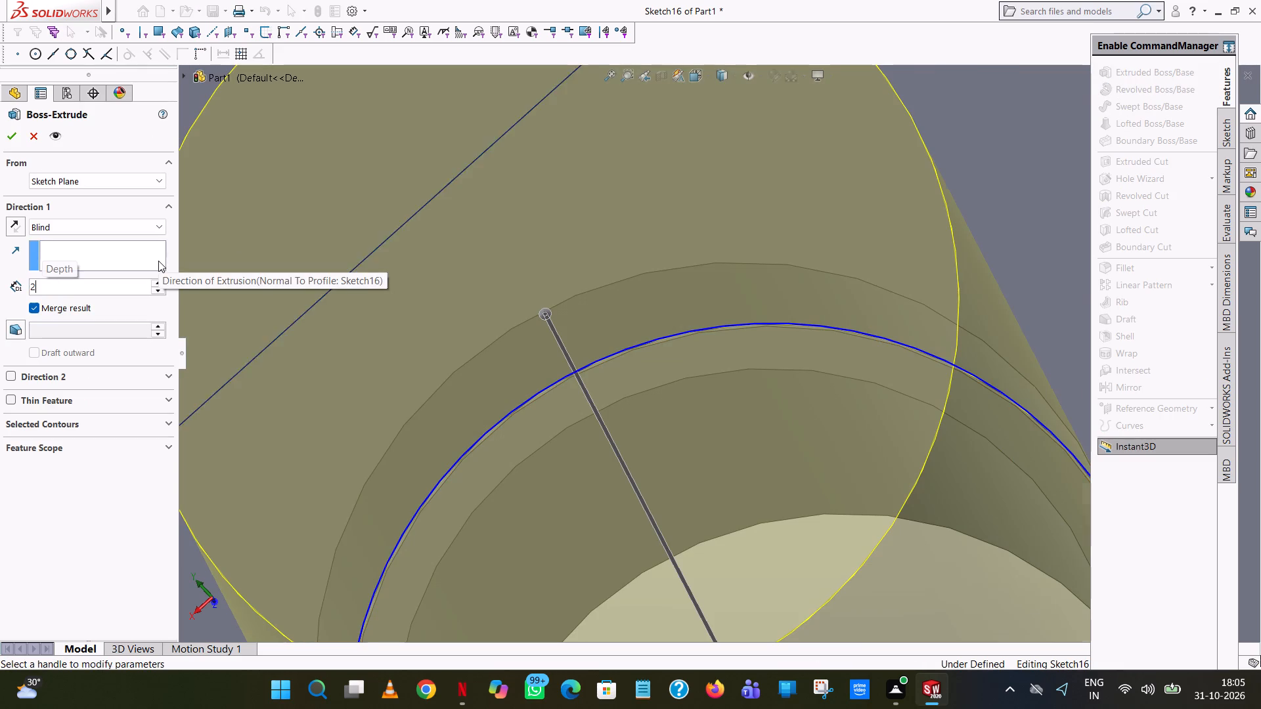
left_click(15, 135)
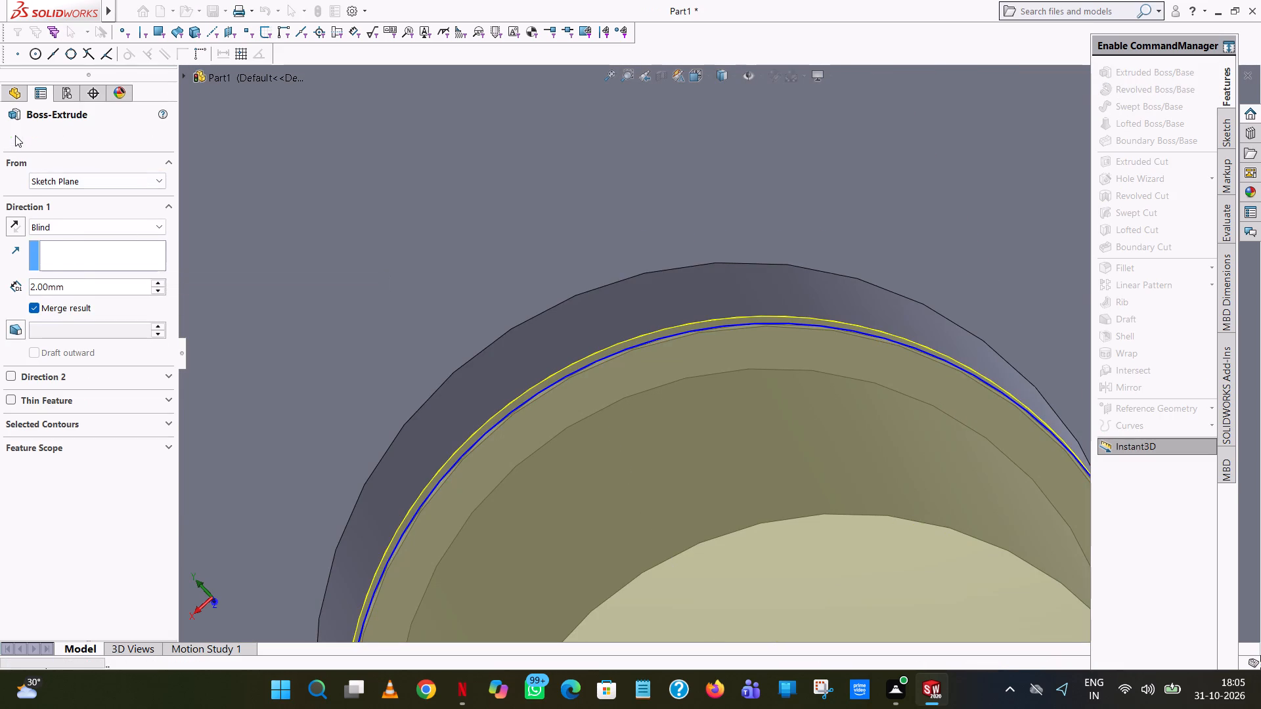
Examine the new boss inside the bore up close, plus the neck and flared end from several sides.
scroll(743, 351, "up", 2)
scroll(745, 351, "down", 5)
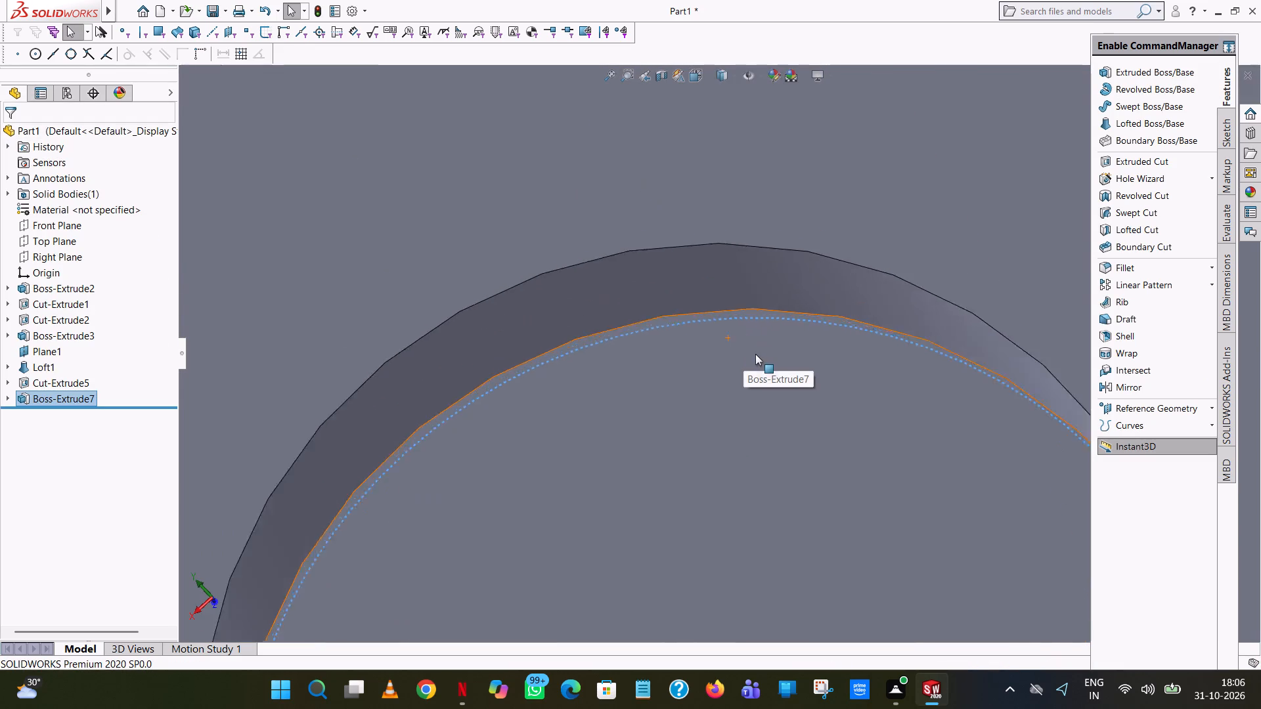
scroll(755, 354, "down", 5)
scroll(750, 212, "down", 18)
scroll(751, 211, "up", 10)
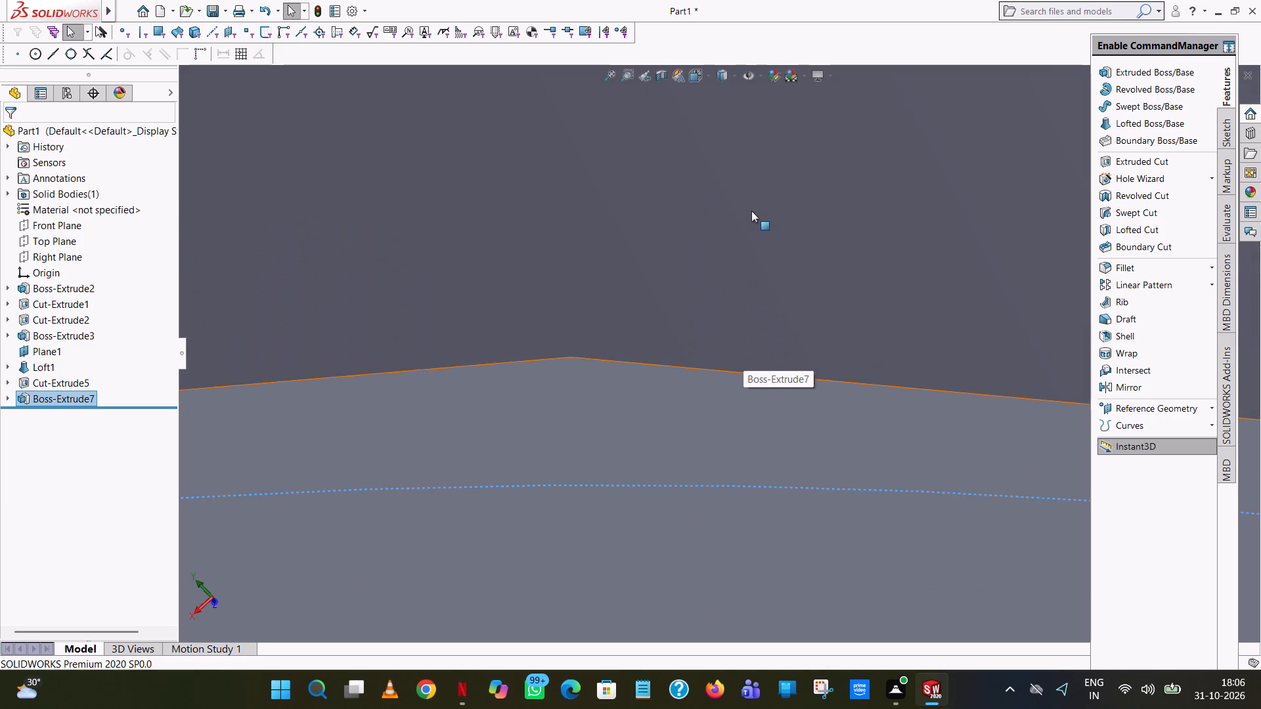
scroll(751, 211, "up", 20)
scroll(751, 211, "up", 15)
left_click(879, 152)
scroll(765, 264, "up", 1)
middle_click_drag(766, 271, 925, 196)
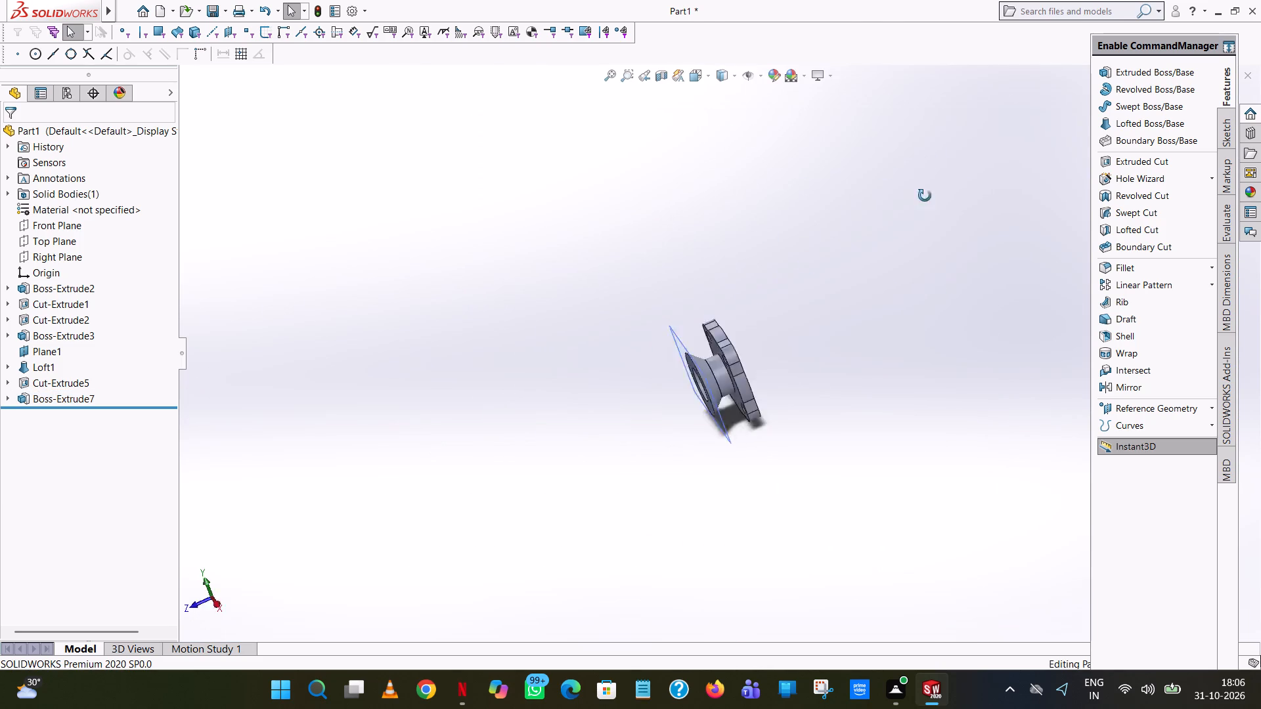
middle_click_drag(925, 196, 968, 160)
scroll(941, 203, "down", 1)
middle_click(933, 225)
scroll(933, 225, "up", 1)
scroll(682, 405, "down", 12)
scroll(800, 244, "down", 9)
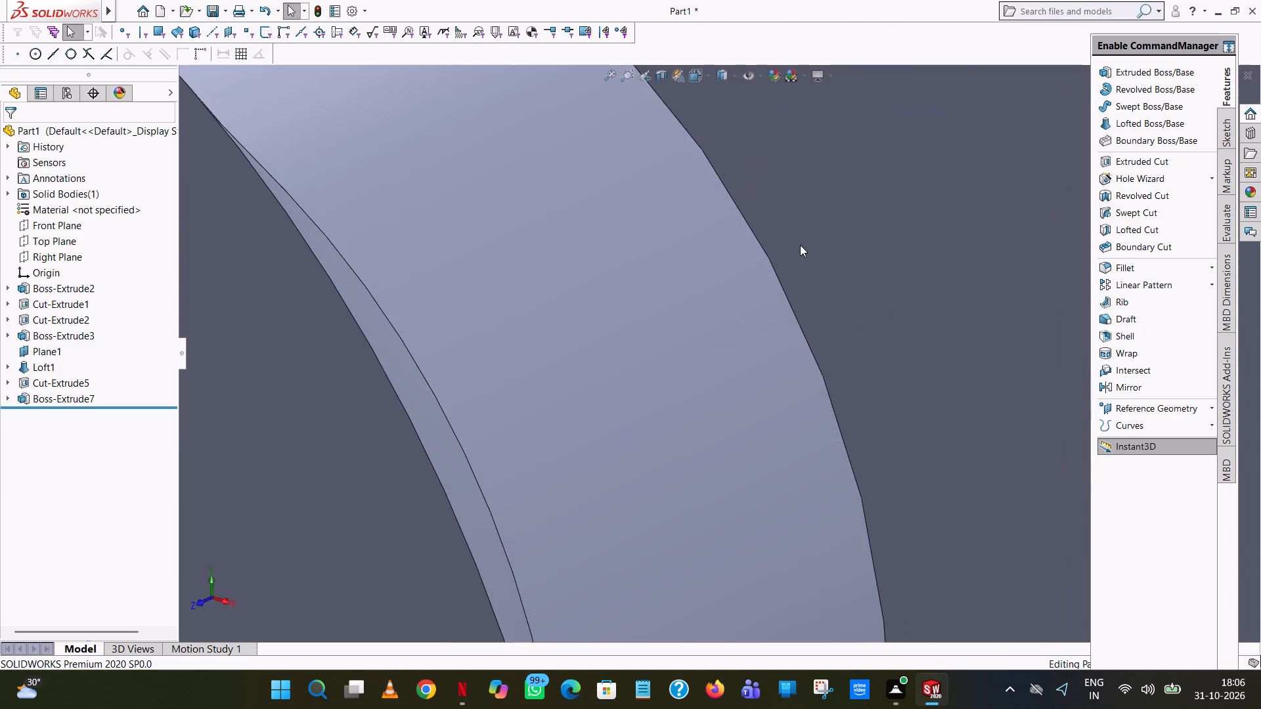
scroll(799, 246, "down", 7)
scroll(523, 326, "up", 20)
scroll(523, 326, "up", 5)
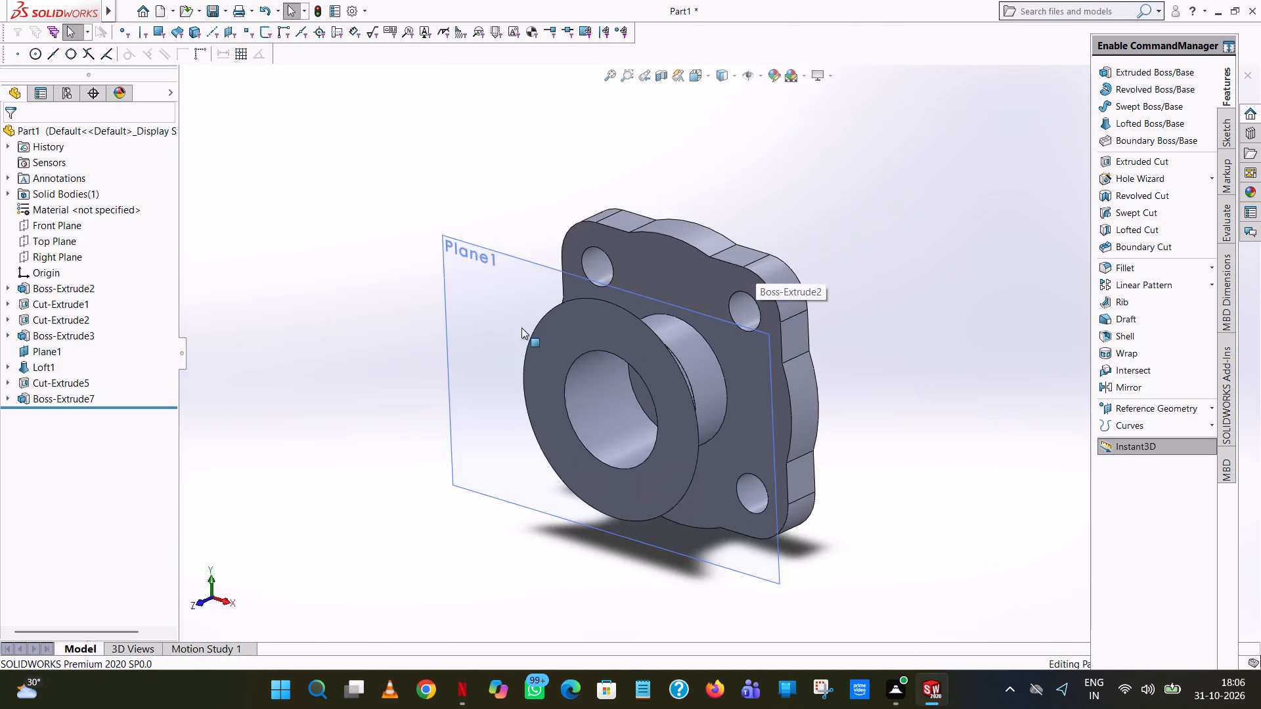
middle_click_drag(895, 371, 789, 327)
scroll(831, 408, "up", 1)
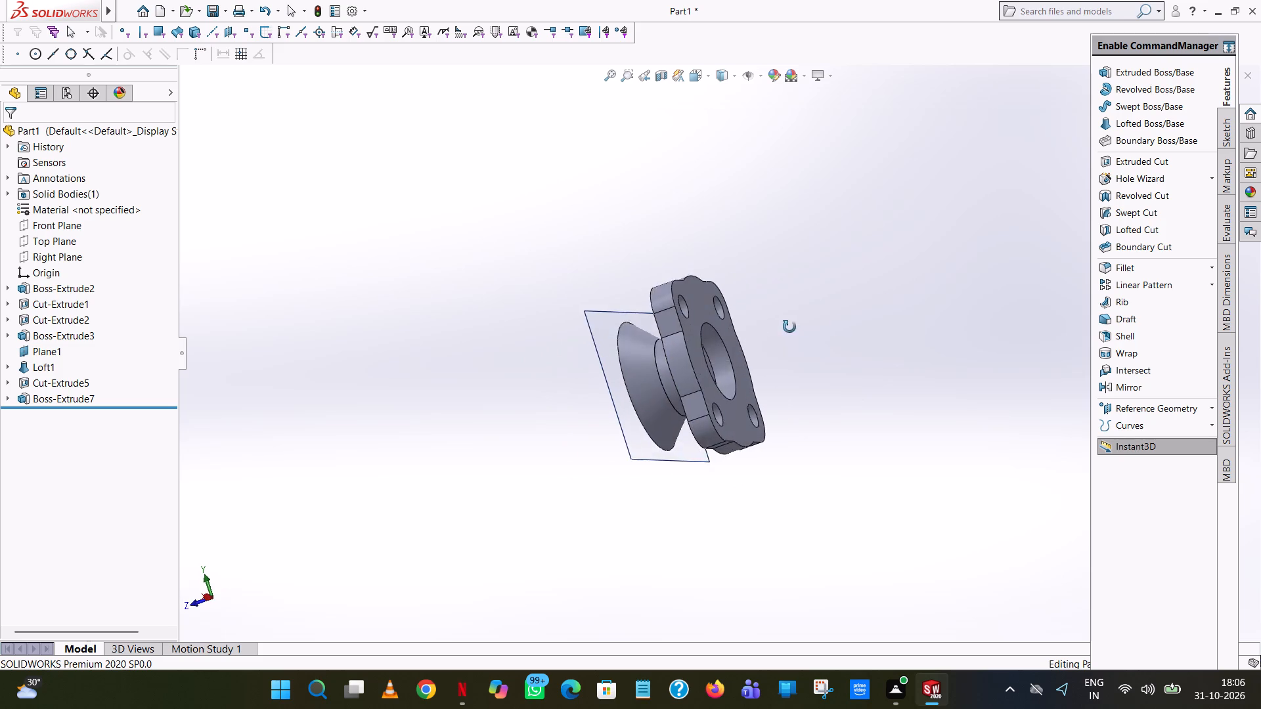
middle_click_drag(789, 327, 821, 398)
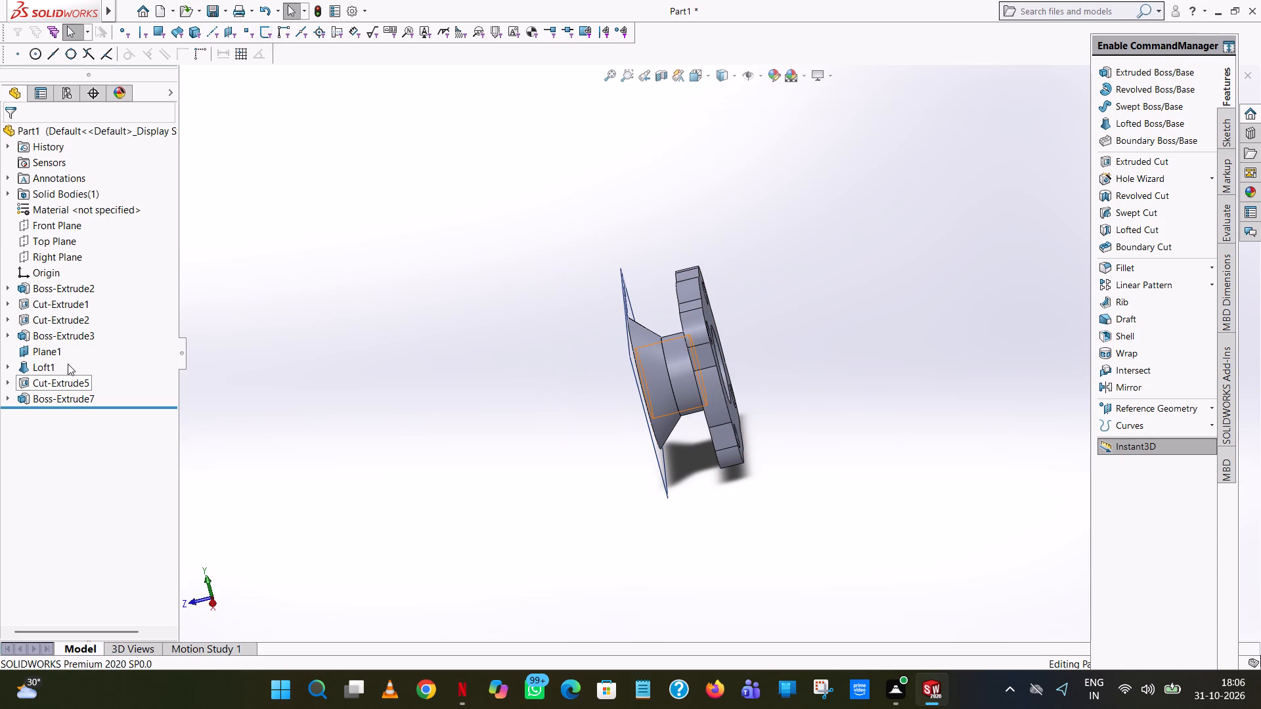
Hide Plane1.
left_click(54, 350)
right_click(54, 350)
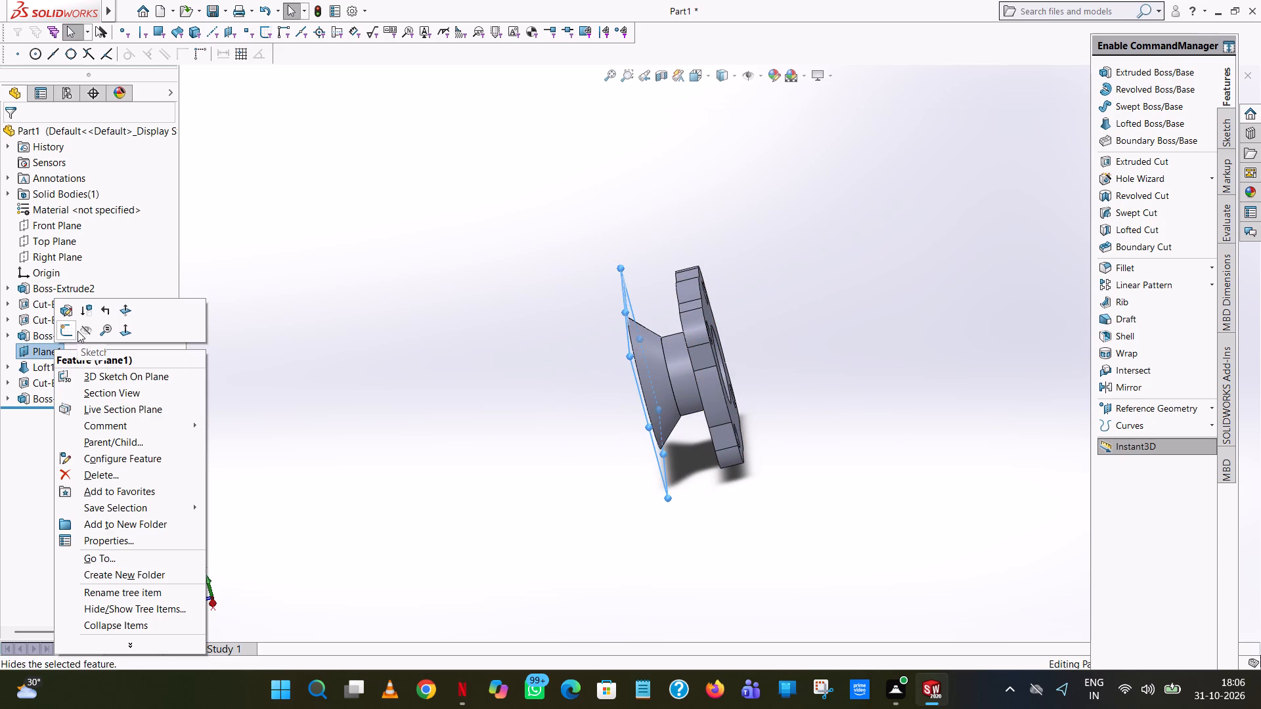
left_click(78, 330)
Start an Extruded Boss sketch on the loft's wide end face and draw an origin-centred circle of 152.4/2 mm radius.
left_click(1120, 68)
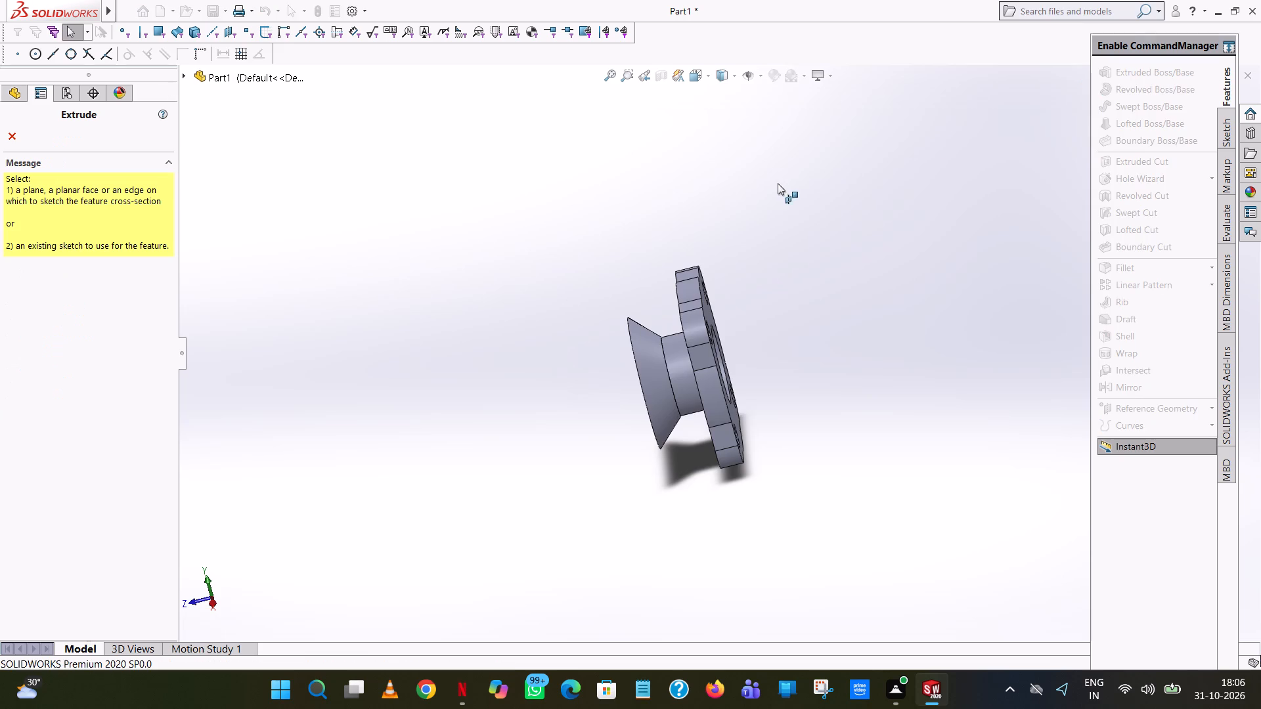
middle_click_drag(776, 184, 886, 121)
scroll(886, 129, "up", 1)
left_click(668, 331)
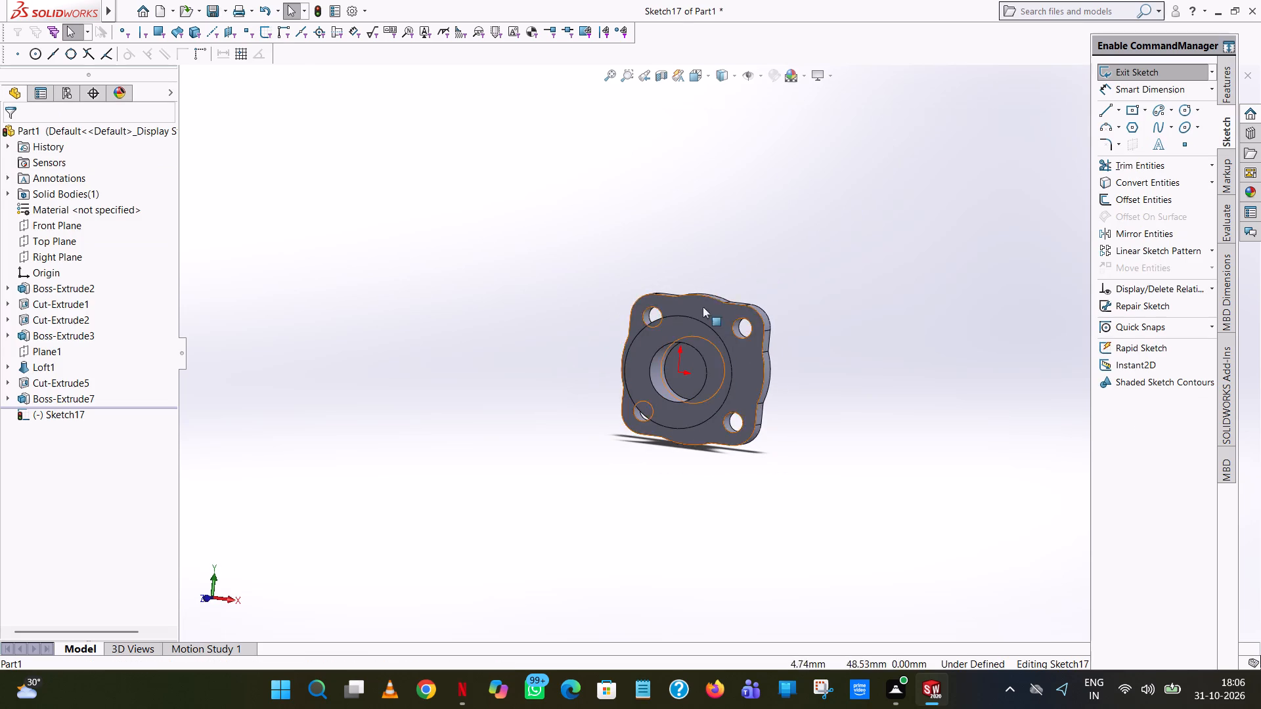
left_click(1187, 105)
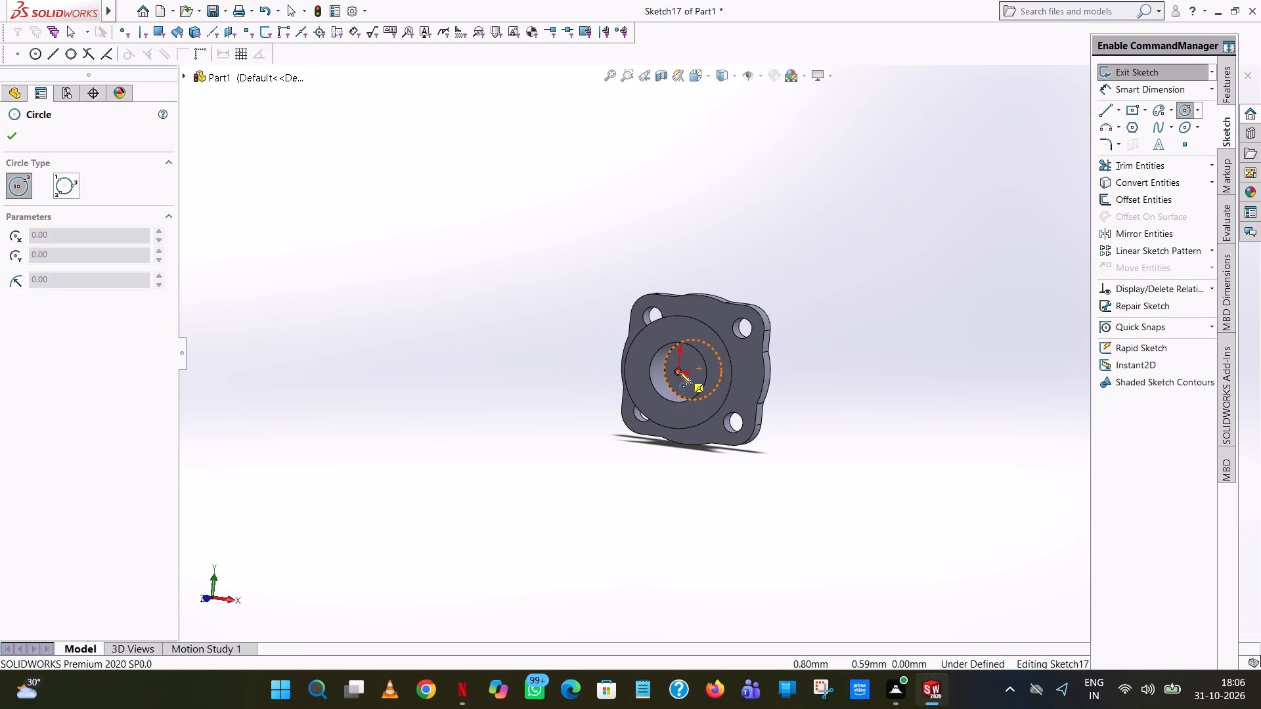
middle_click_drag(708, 368, 735, 371)
scroll(683, 378, "down", 9)
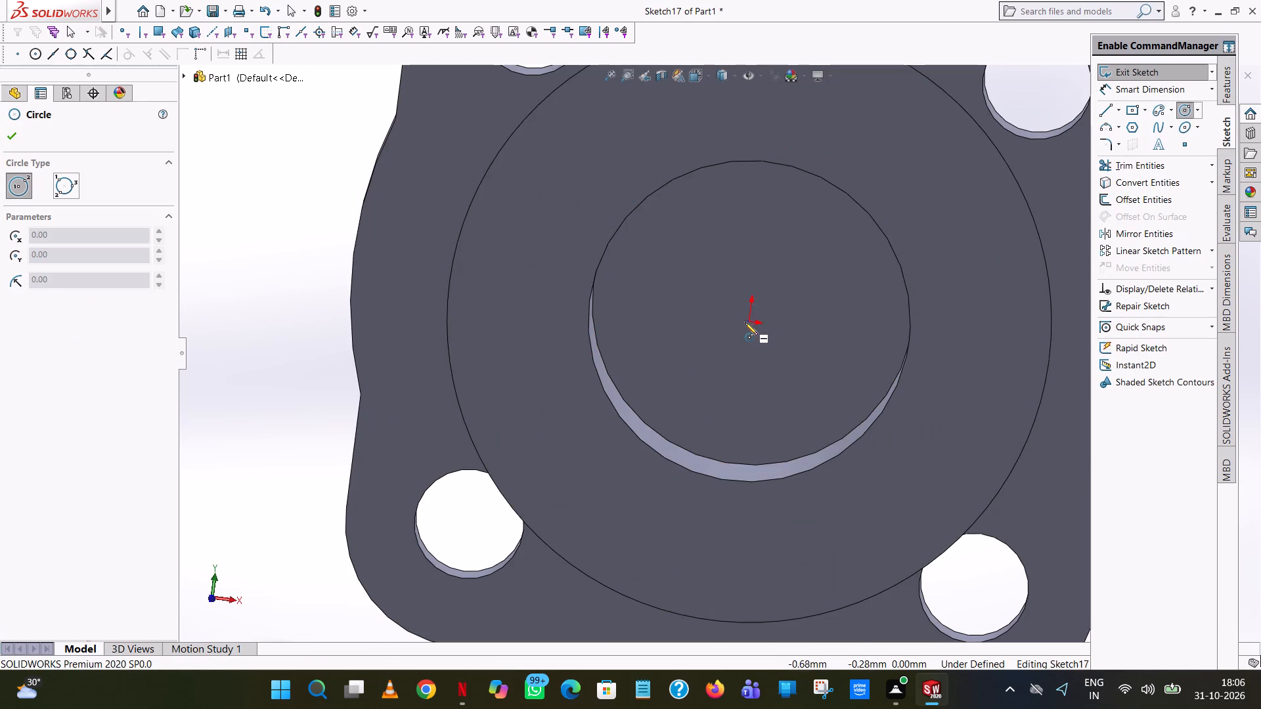
left_click(747, 322)
scroll(799, 129, "up", 3)
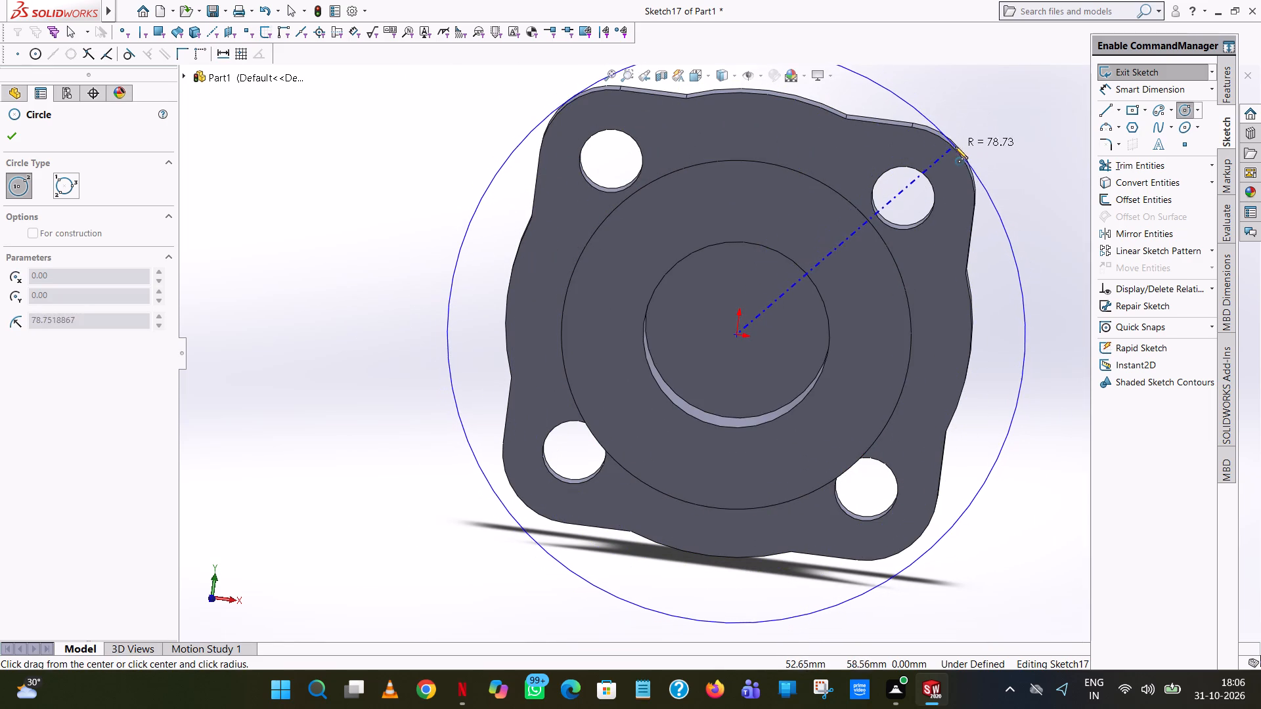
left_click(981, 133)
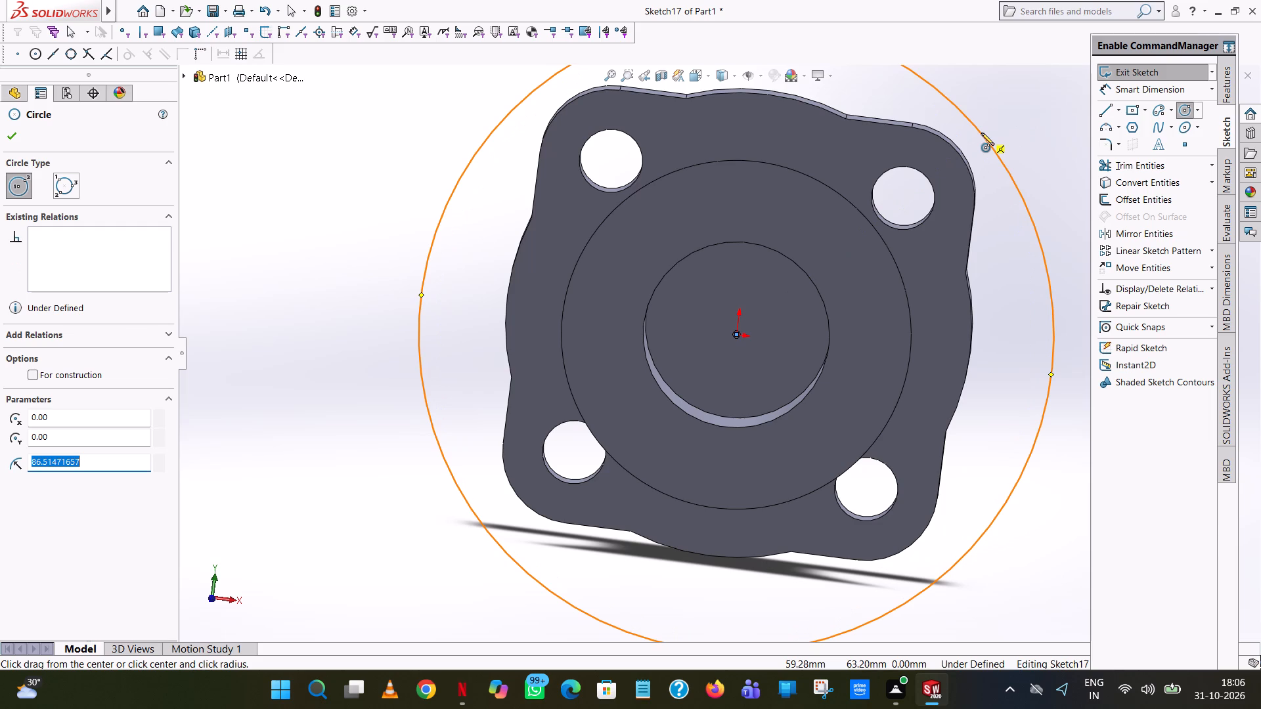
type("152")
type(".4/2")
key("Return")
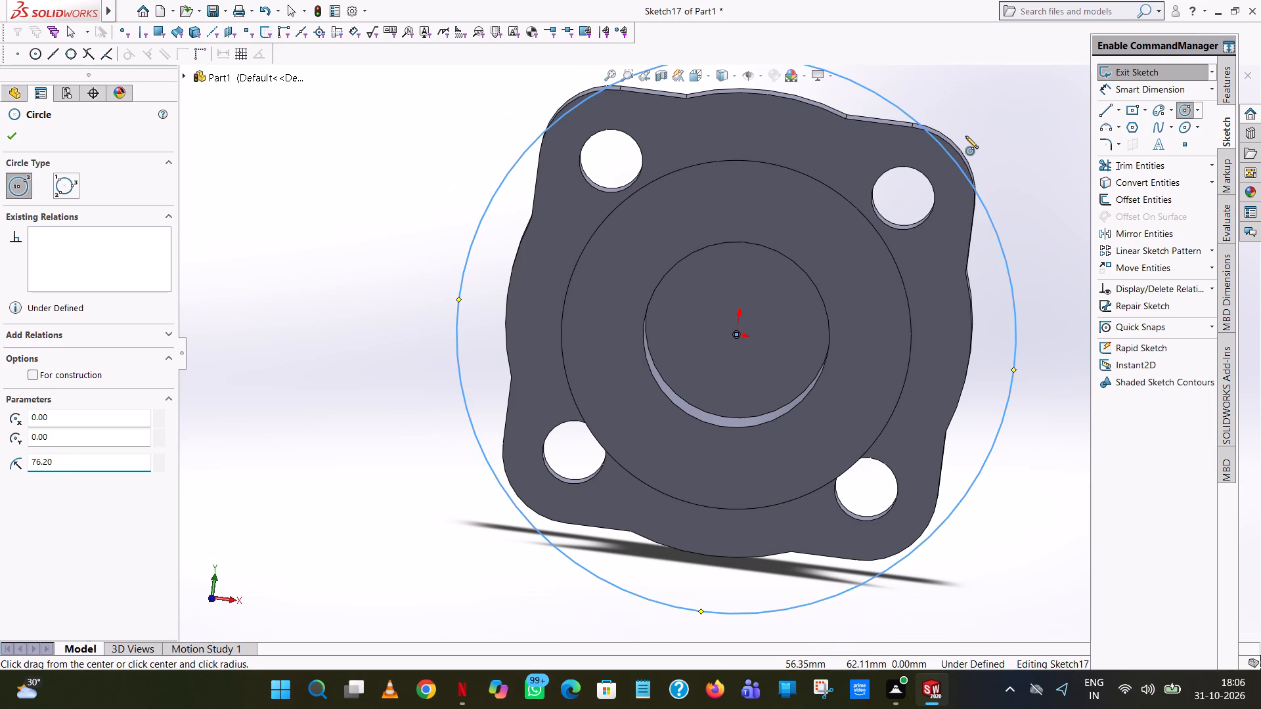
left_click(10, 135)
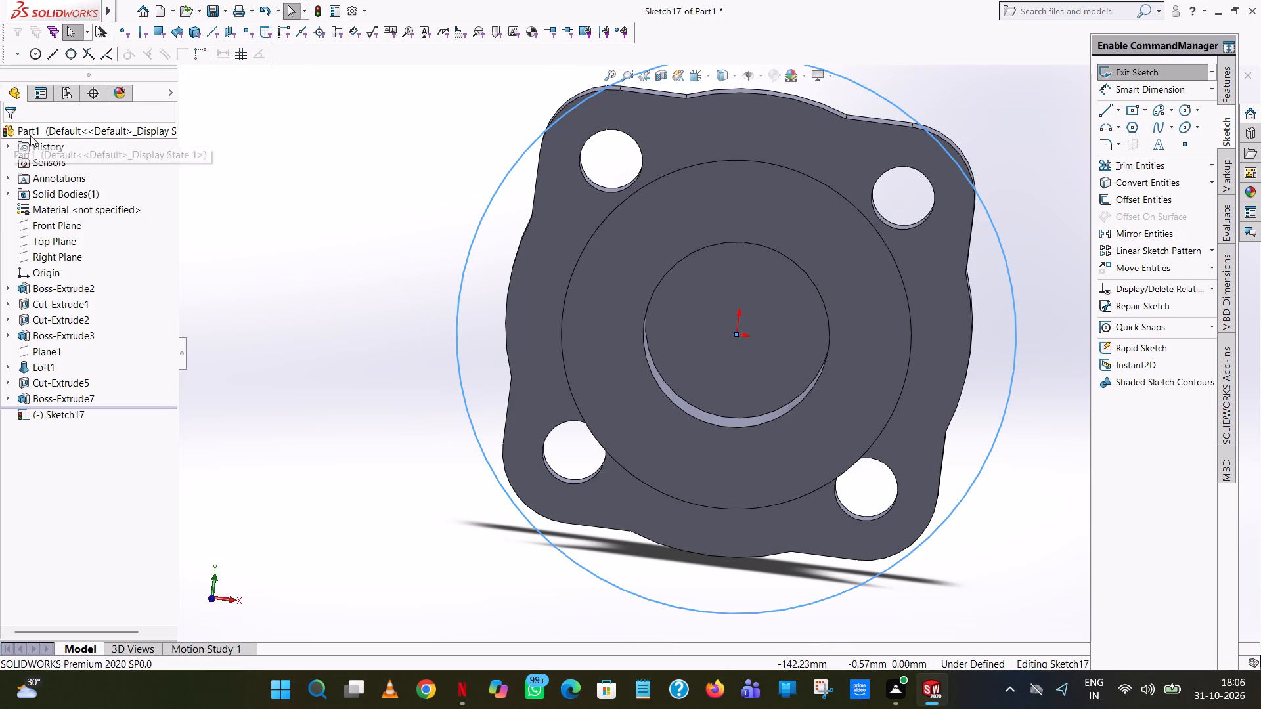
Dimension the circle's diameter as 152.4 mm.
left_click(1009, 192)
left_click(1108, 87)
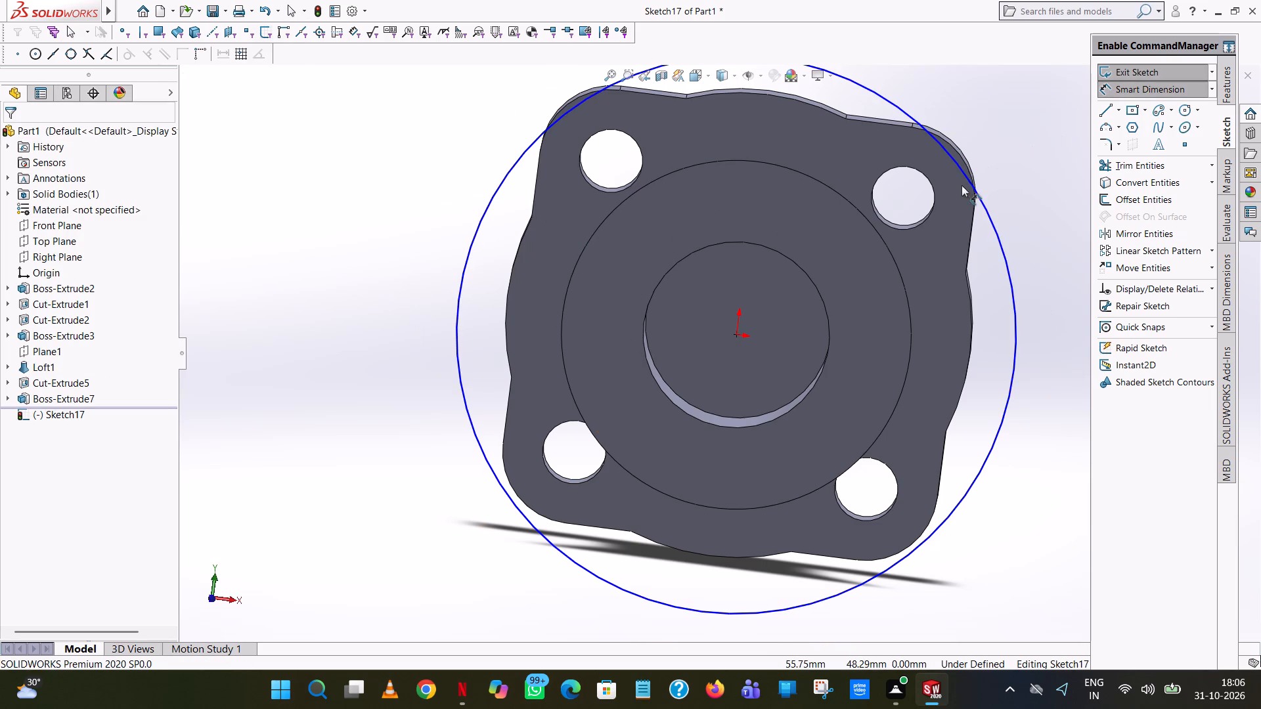
left_click(972, 179)
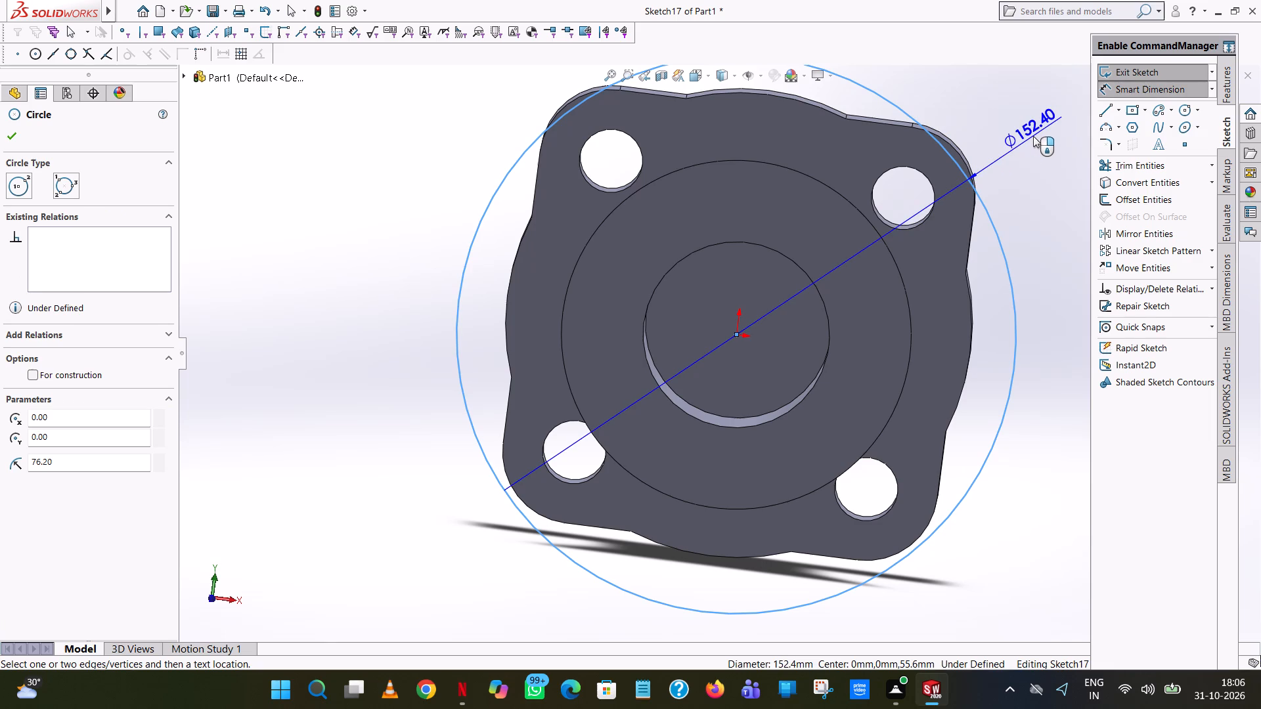
left_click(1033, 136)
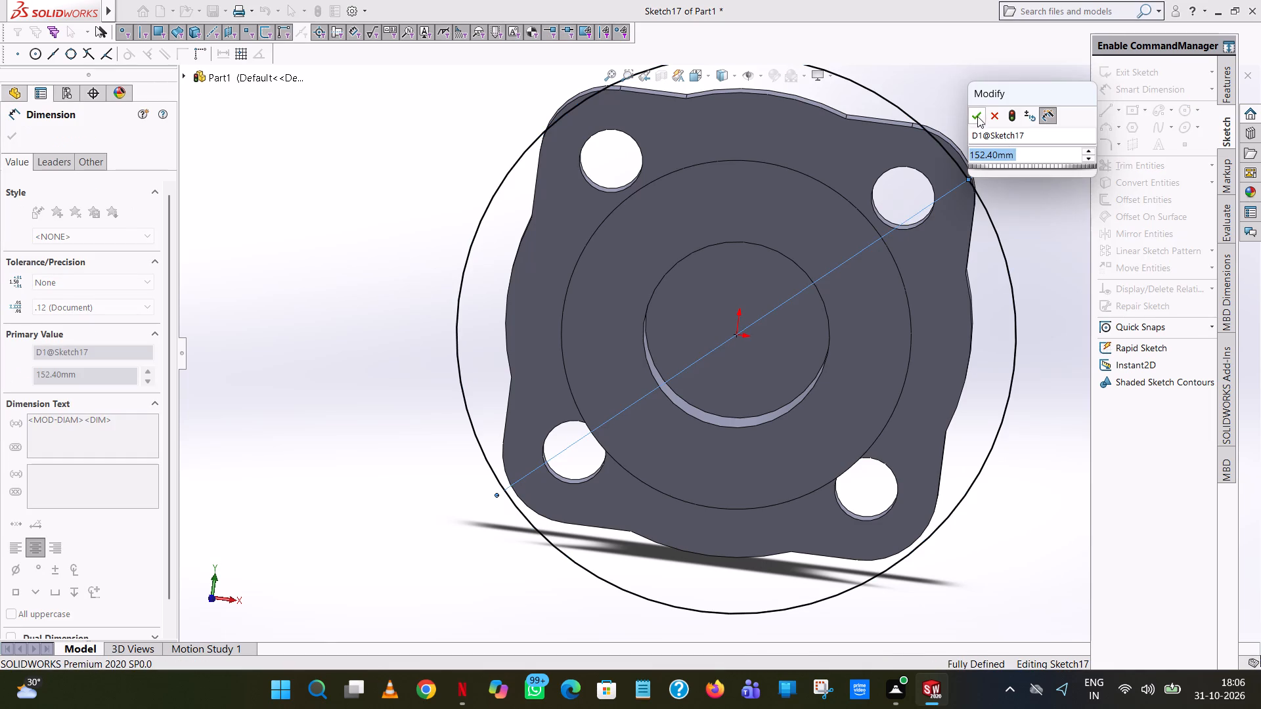
left_click(978, 114)
left_click(1049, 215)
Extrude the circle 14.9 mm outward from the loft's wide end as a blind boss with merged result.
middle_click_drag(1048, 216, 878, 243)
scroll(1023, 223, "up", 1)
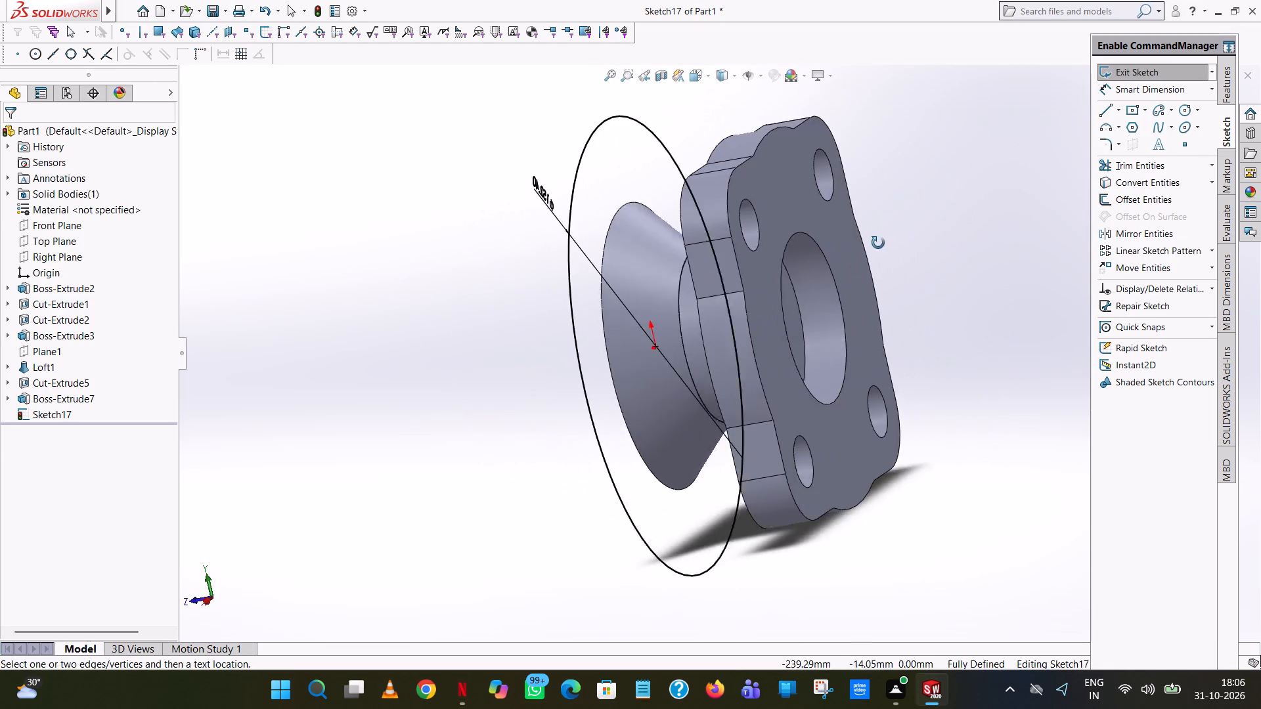
middle_click_drag(878, 243, 924, 322)
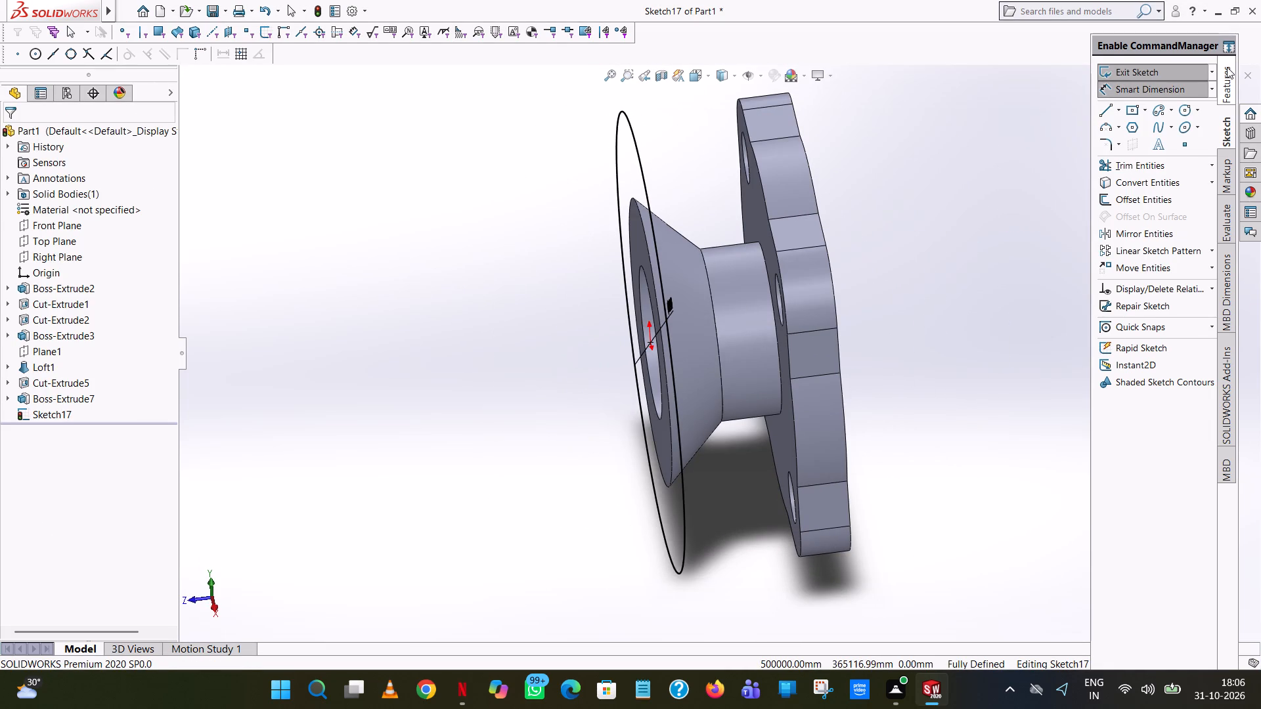
left_click(1227, 66)
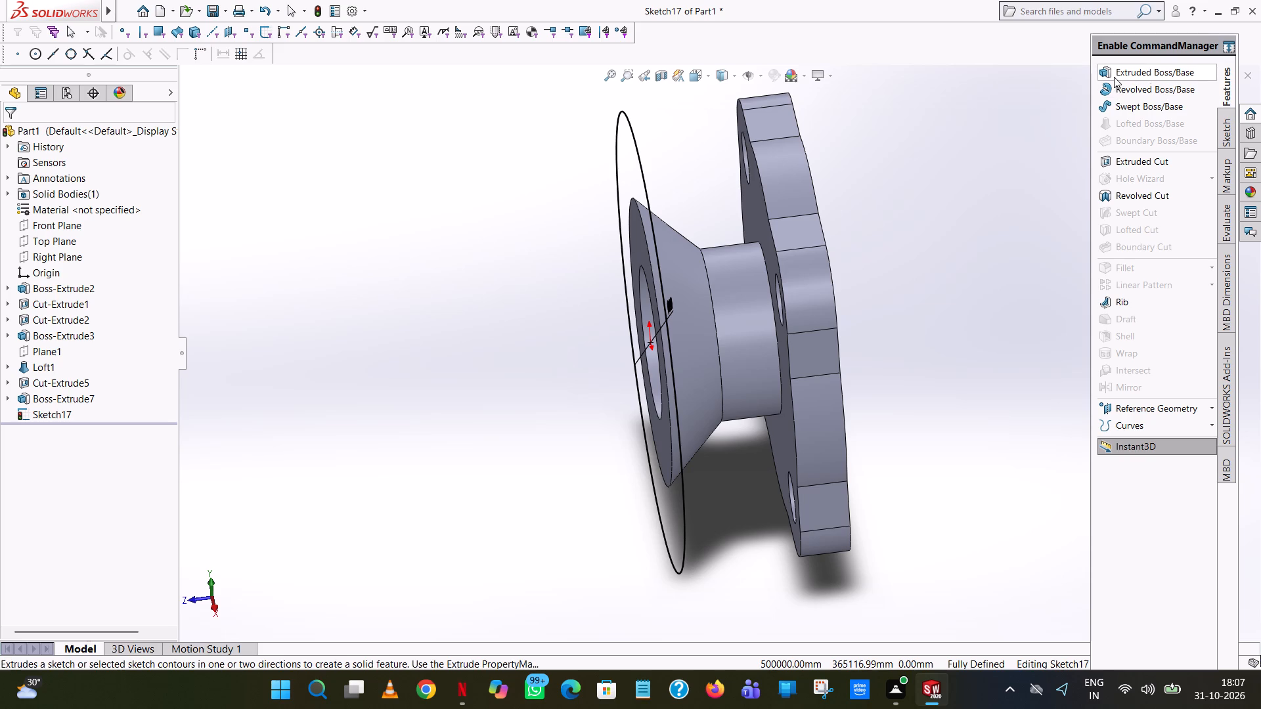
left_click(1114, 77)
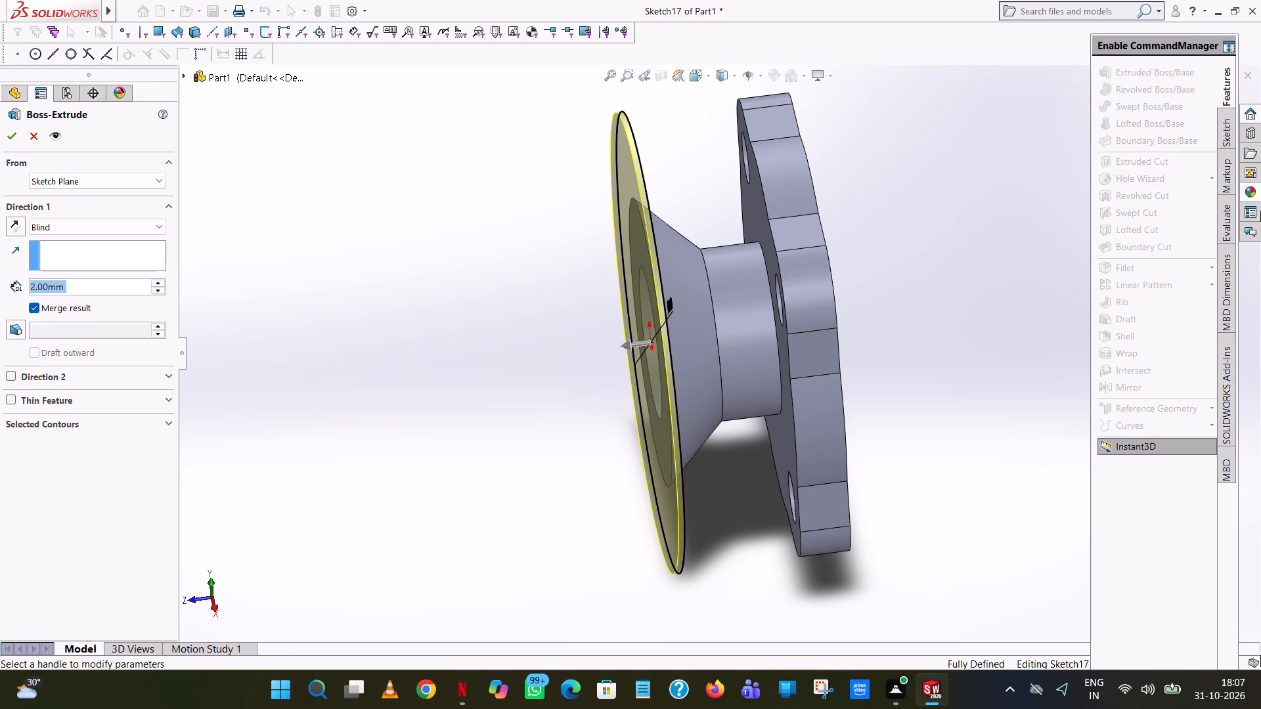
type("14.9")
key("Return")
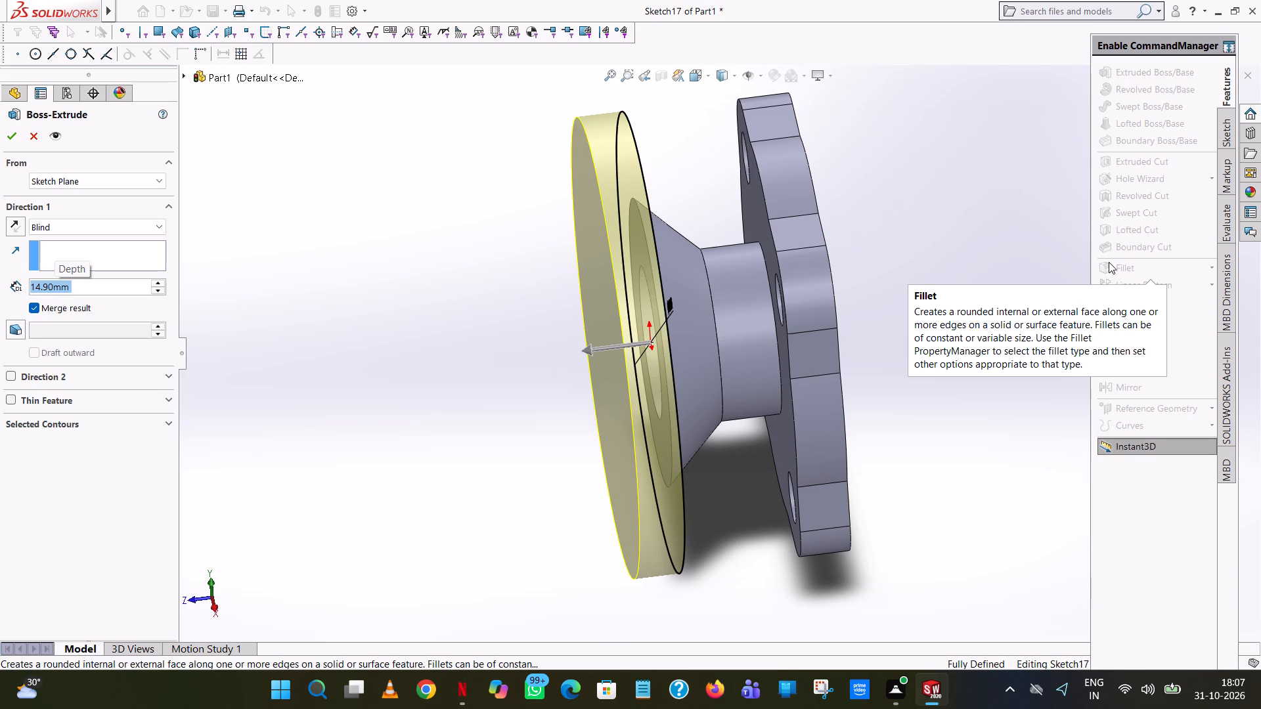
left_click(3, 135)
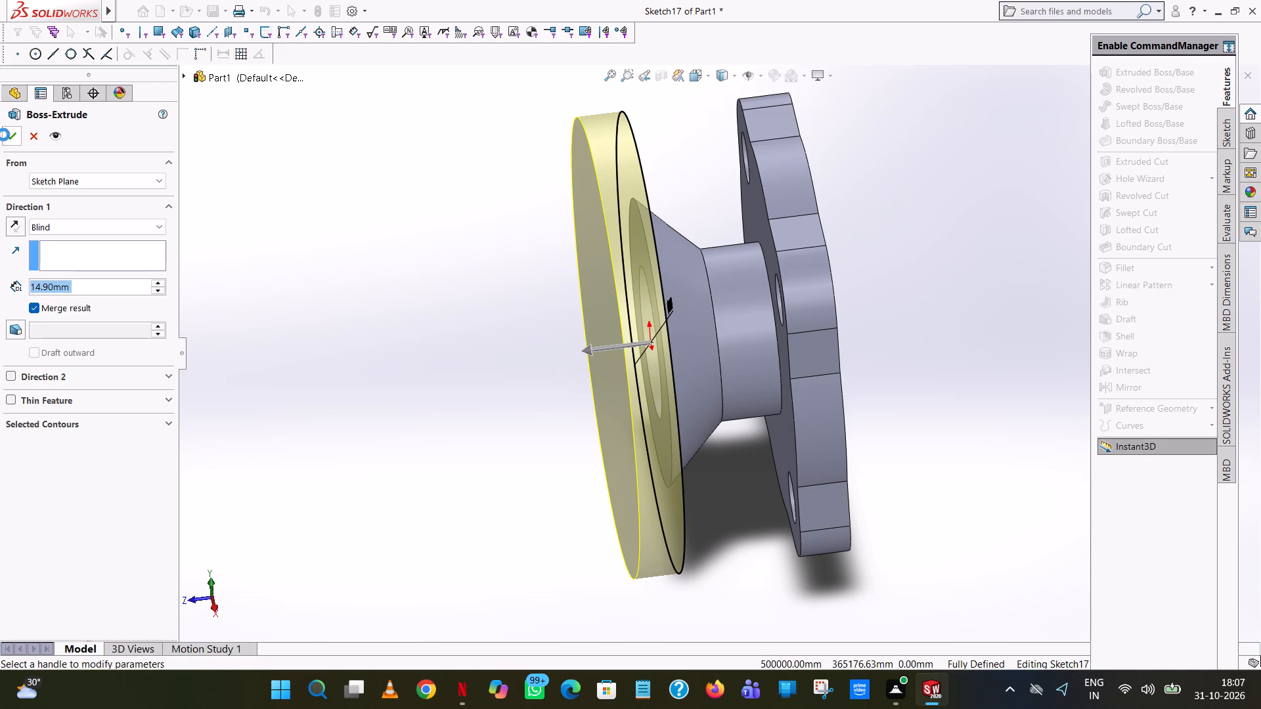
left_click(891, 208)
Start an Extruded Cut sketch on the outer flat face of the new disc, viewed normal to the sketch plane.
scroll(839, 253, "up", 1)
middle_click_drag(827, 256, 805, 244)
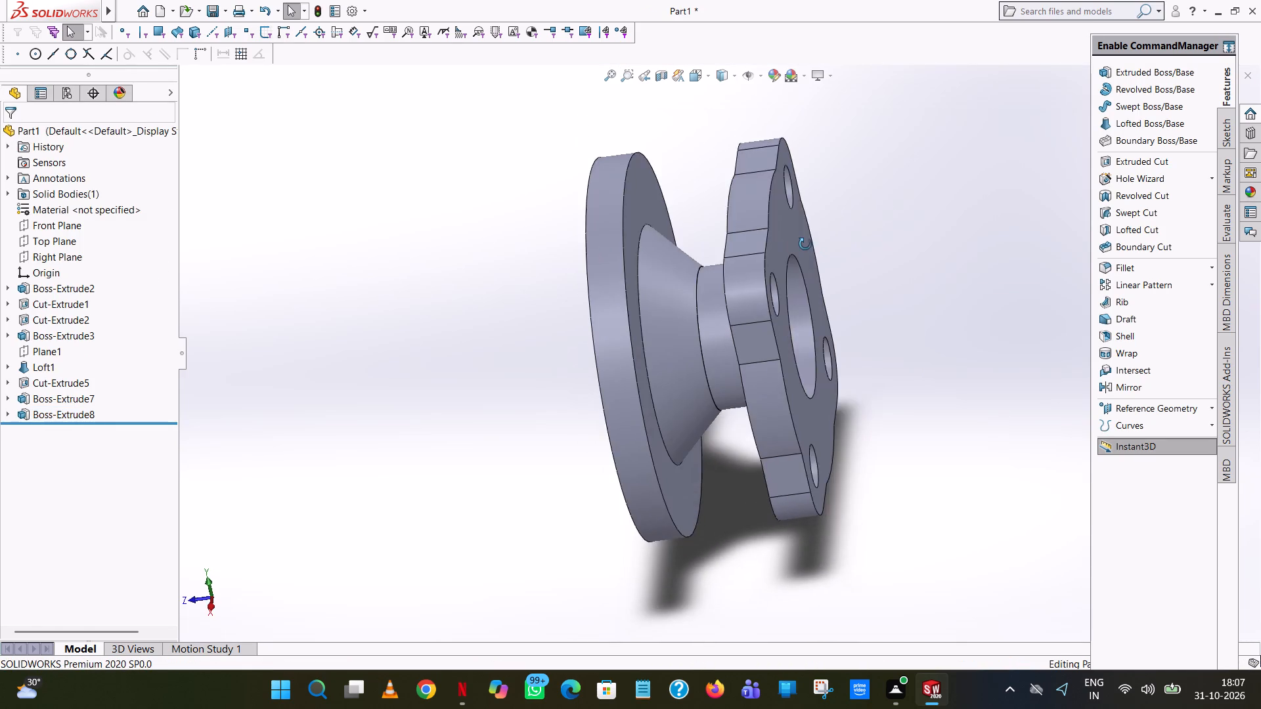
middle_click_drag(805, 244, 820, 259)
scroll(751, 314, "down", 6)
scroll(751, 315, "up", 9)
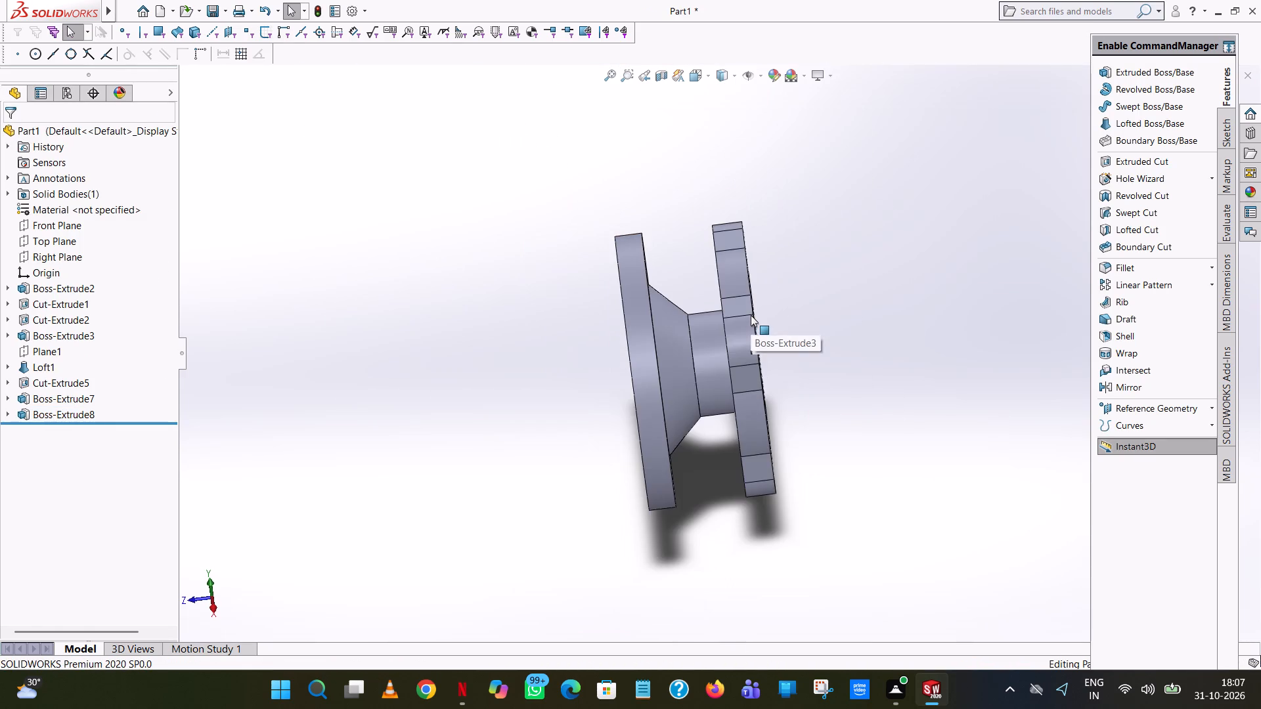
middle_click_drag(751, 315, 894, 440)
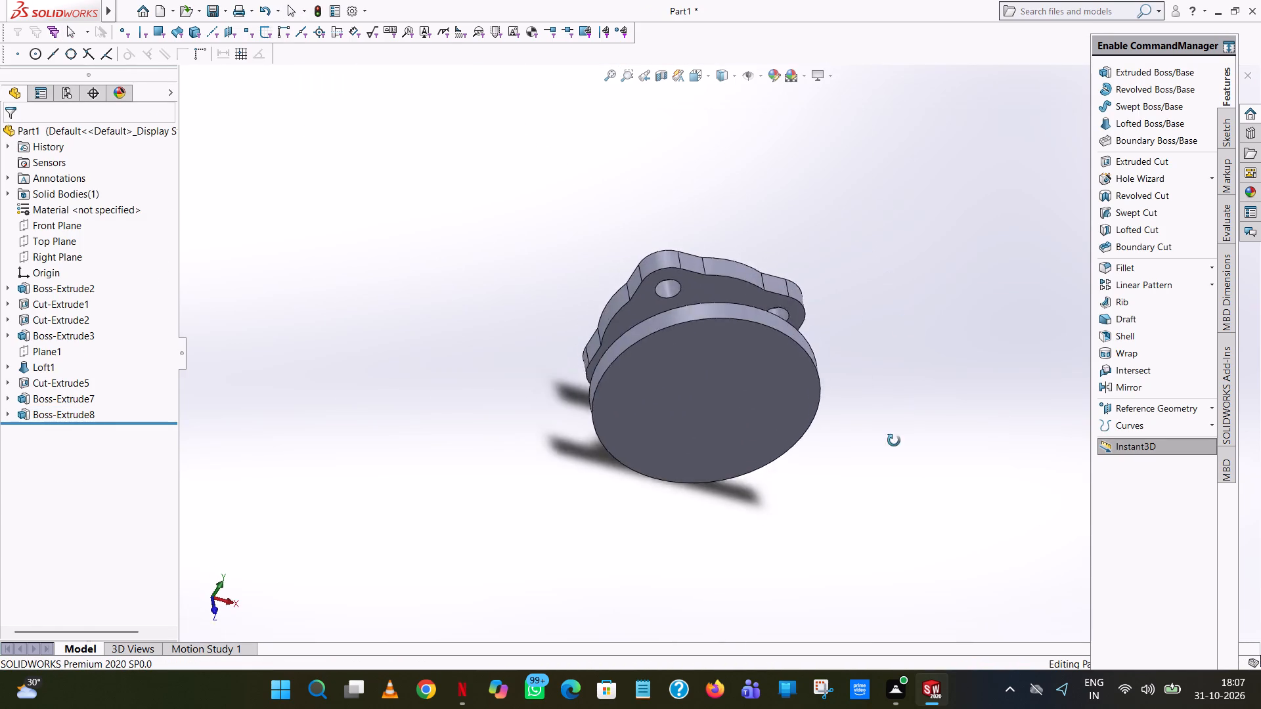
middle_click_drag(894, 440, 816, 301)
scroll(695, 601, "down", 1)
middle_click_drag(756, 152, 757, 152)
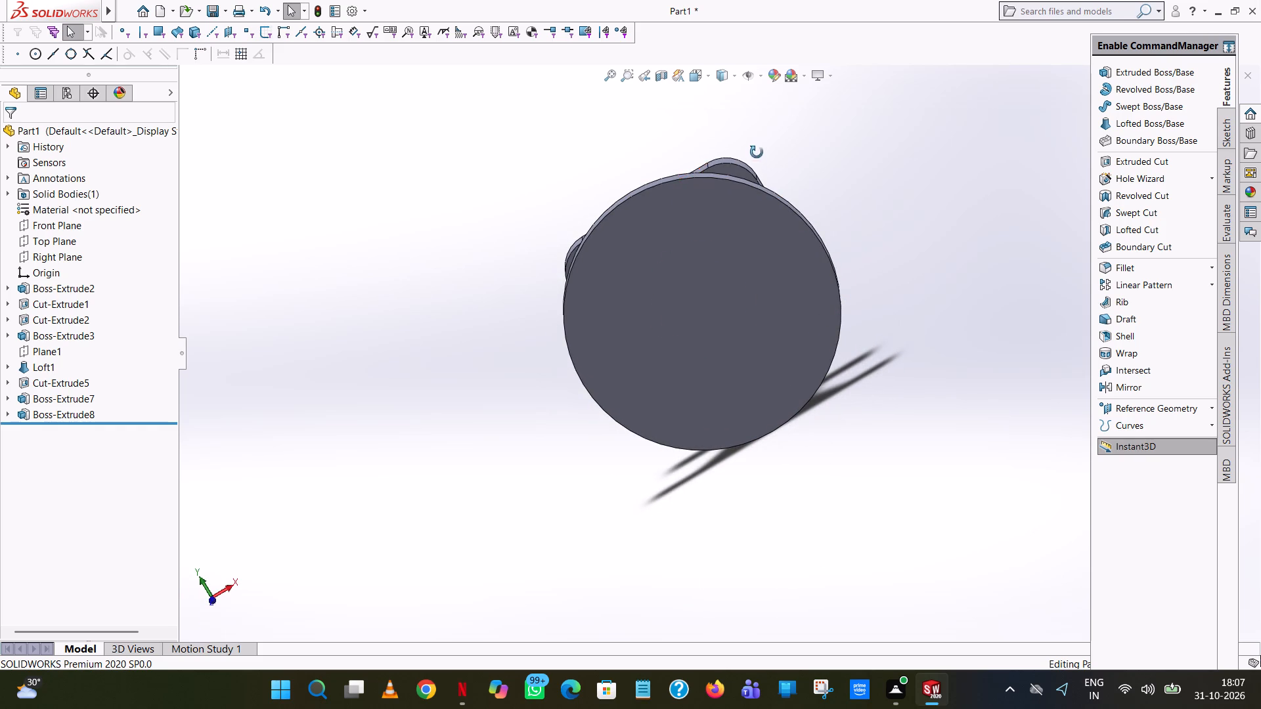
middle_click_drag(757, 152, 756, 114)
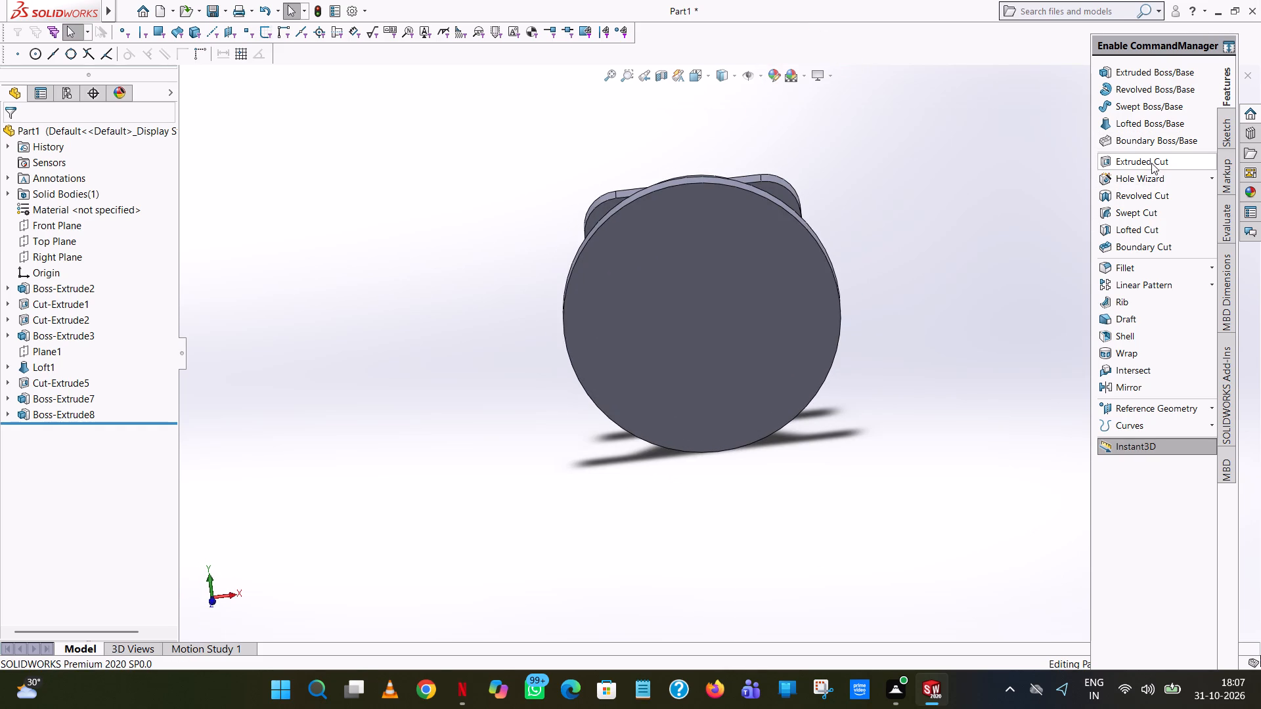
left_click(1151, 163)
left_click(674, 326)
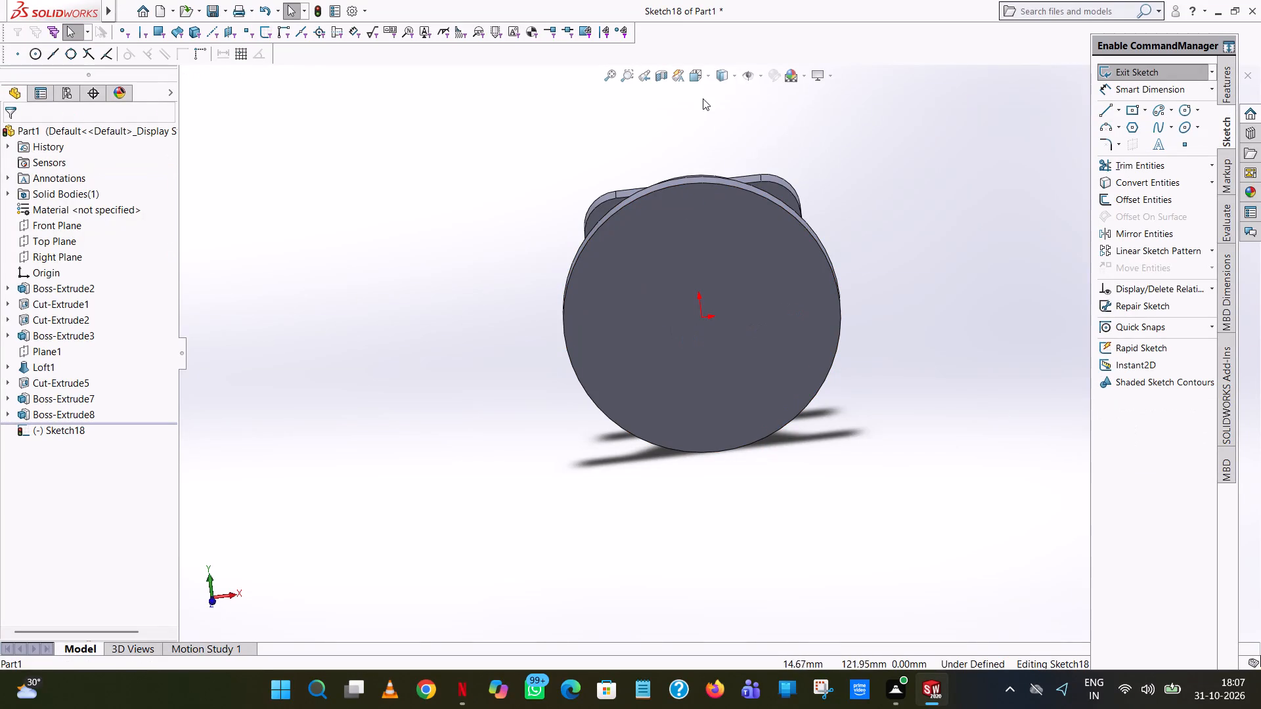
left_click(709, 78)
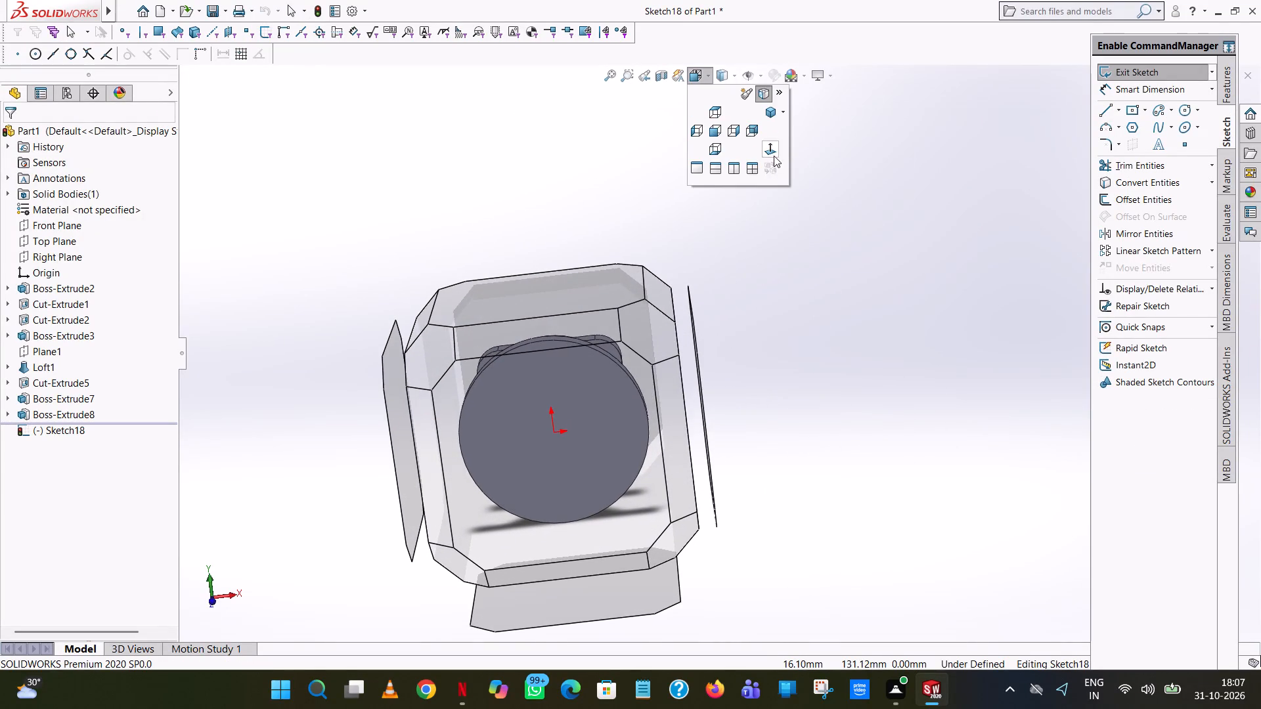
left_click(774, 156)
Sketch a horizontal line from the origin toward the disc's edge with a length of 85.3/2 mm.
left_click(1107, 112)
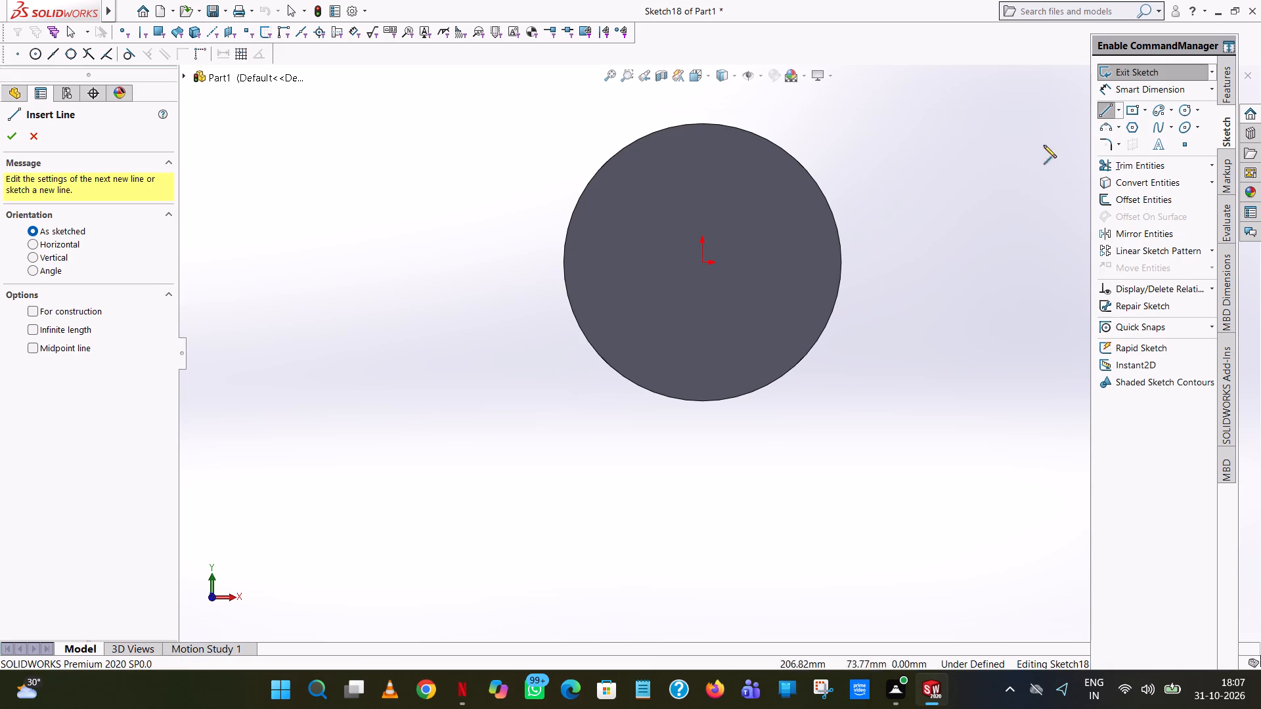
left_click(704, 263)
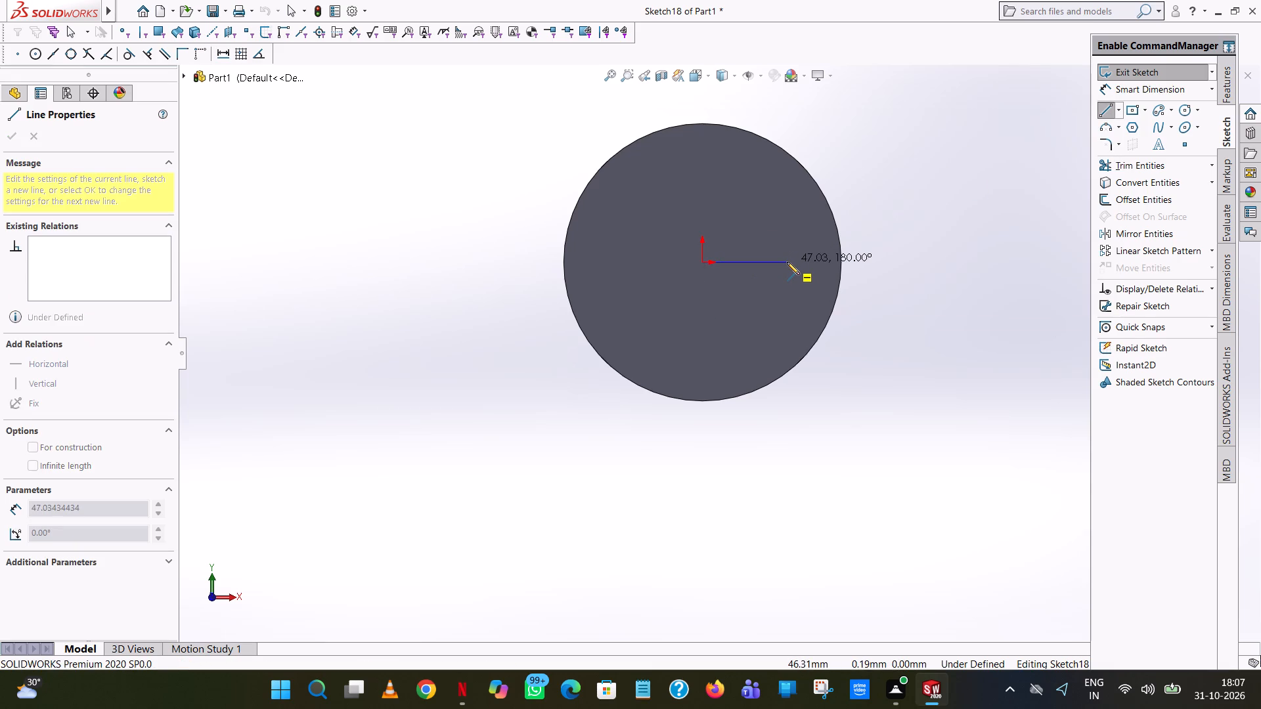
left_click(787, 262)
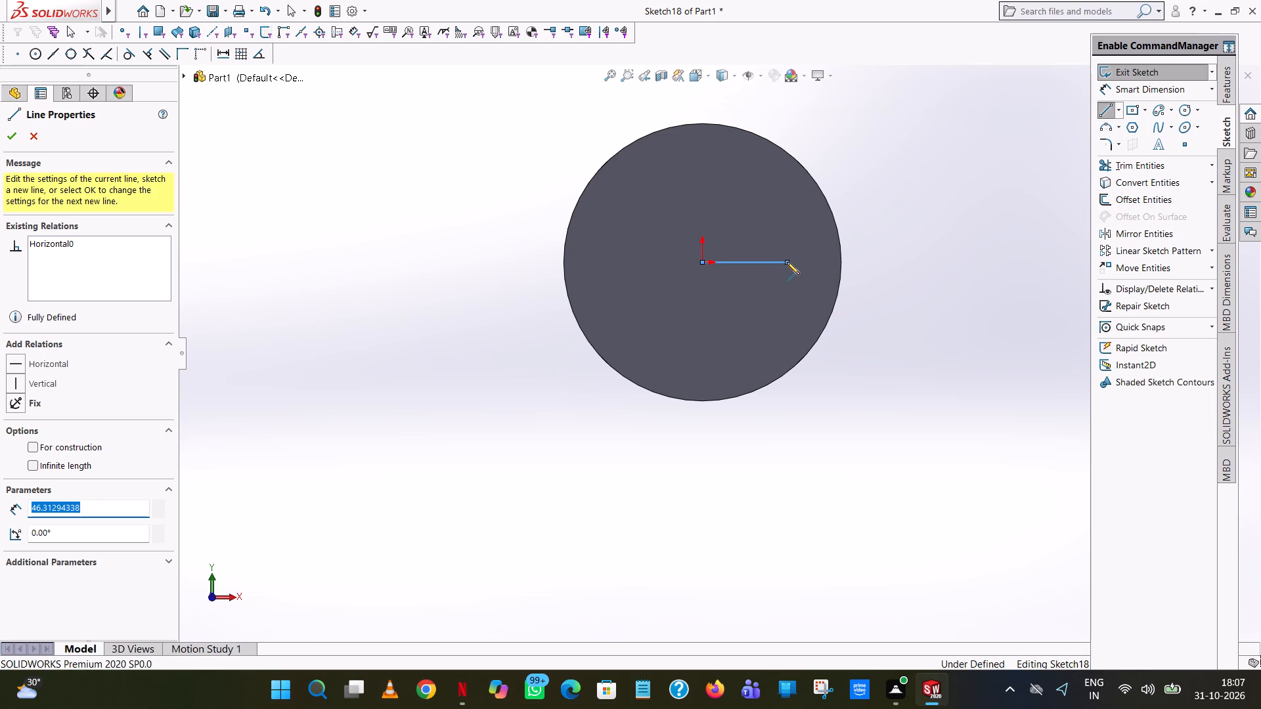
type("85.3")
key("slash")
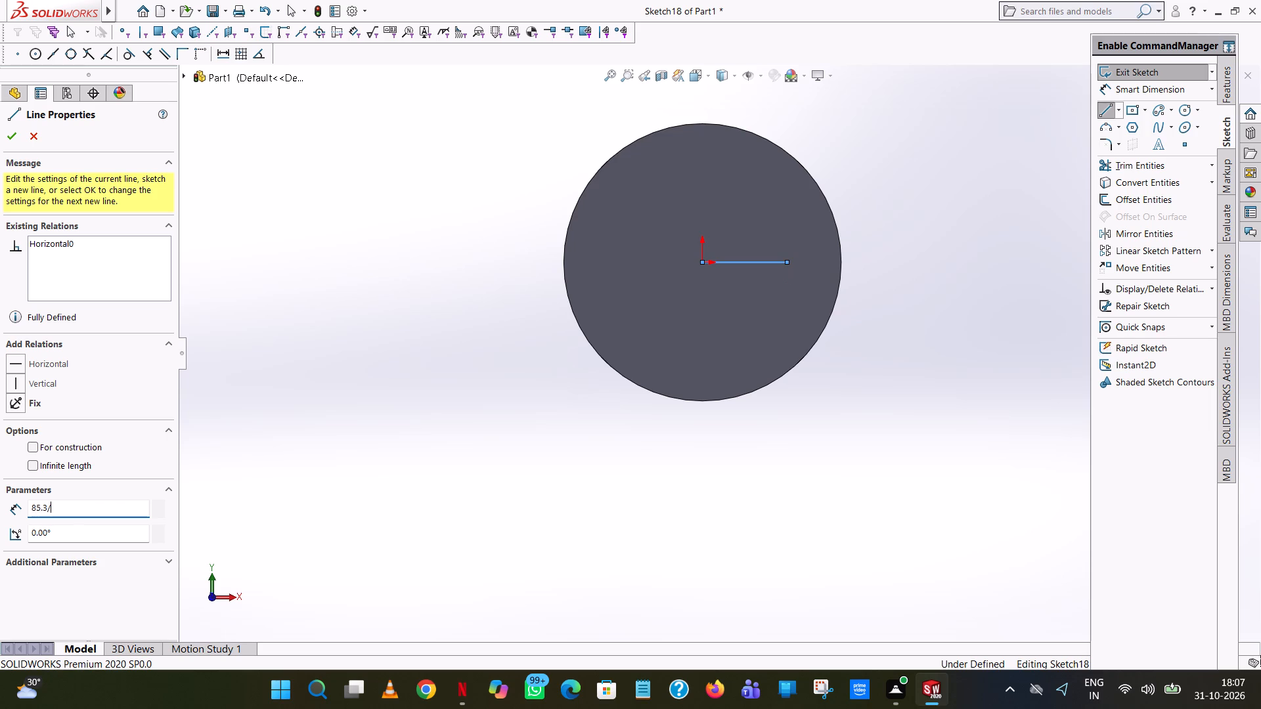
key("2")
key("Return")
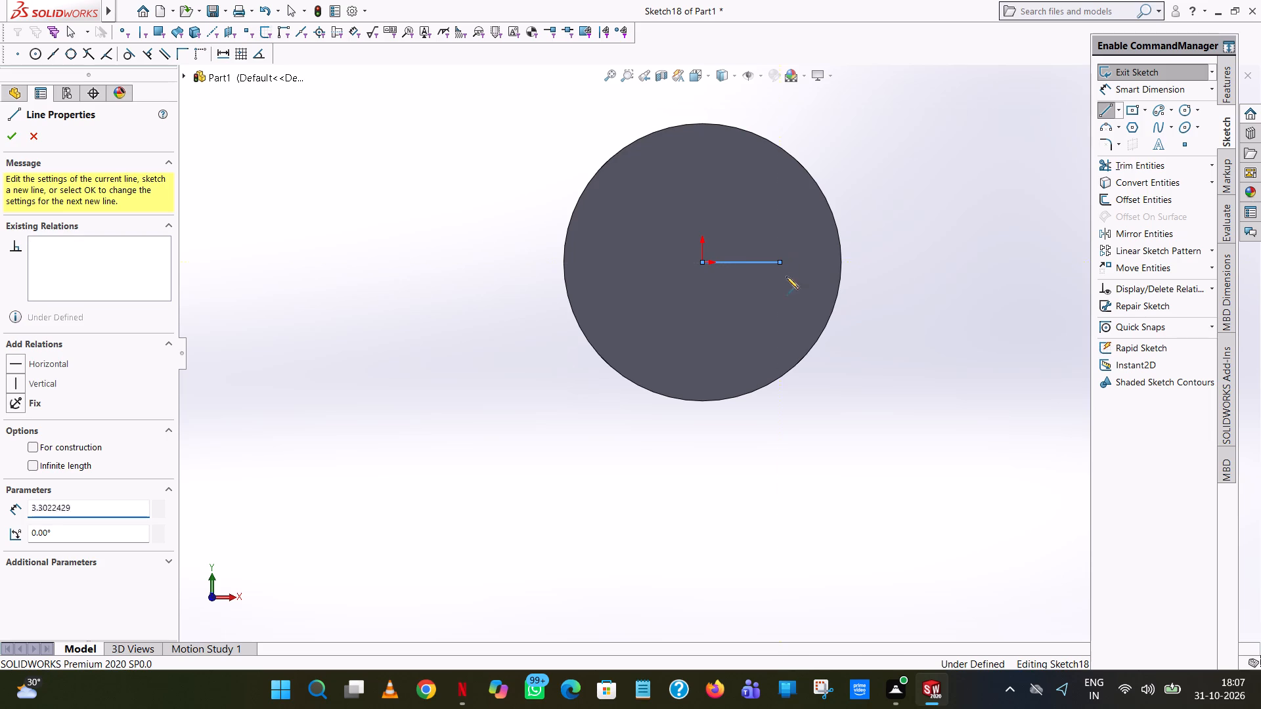
Sketch a vertical line downward from the horizontal line's outer end, 85.3/2 mm long, and end the chain.
left_click(779, 318)
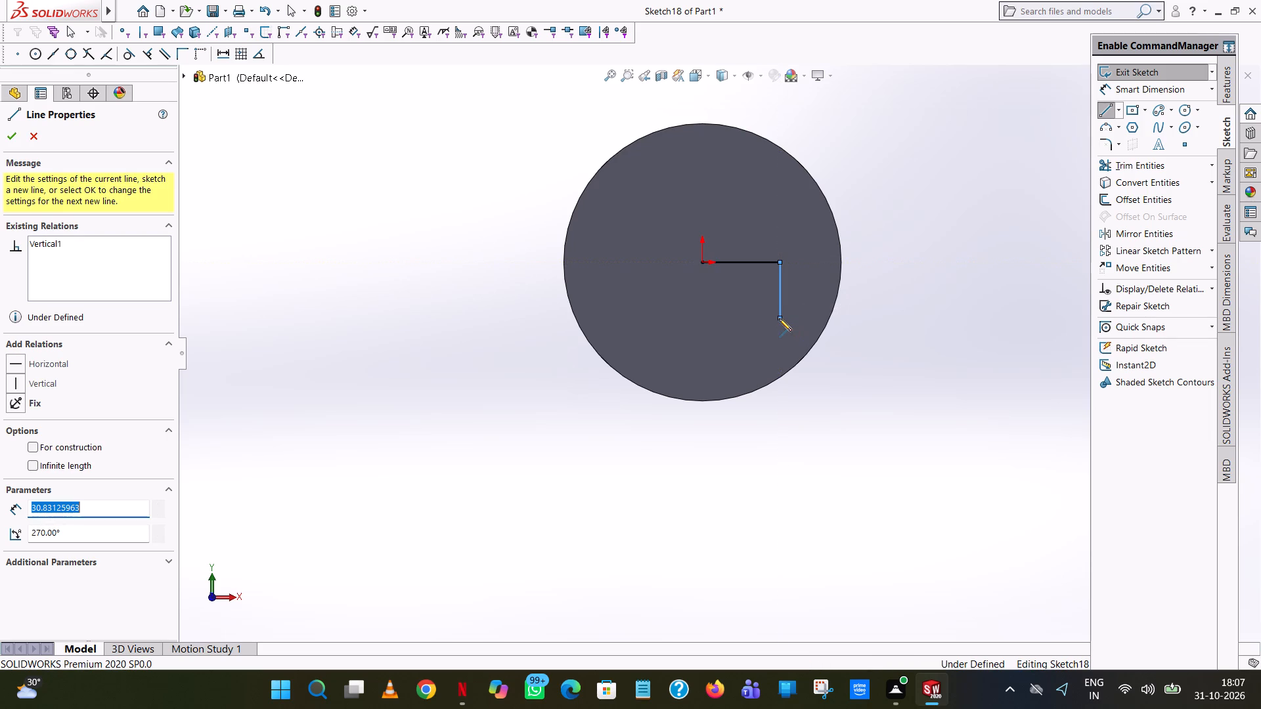
type("85.3")
type("/2")
key("Return")
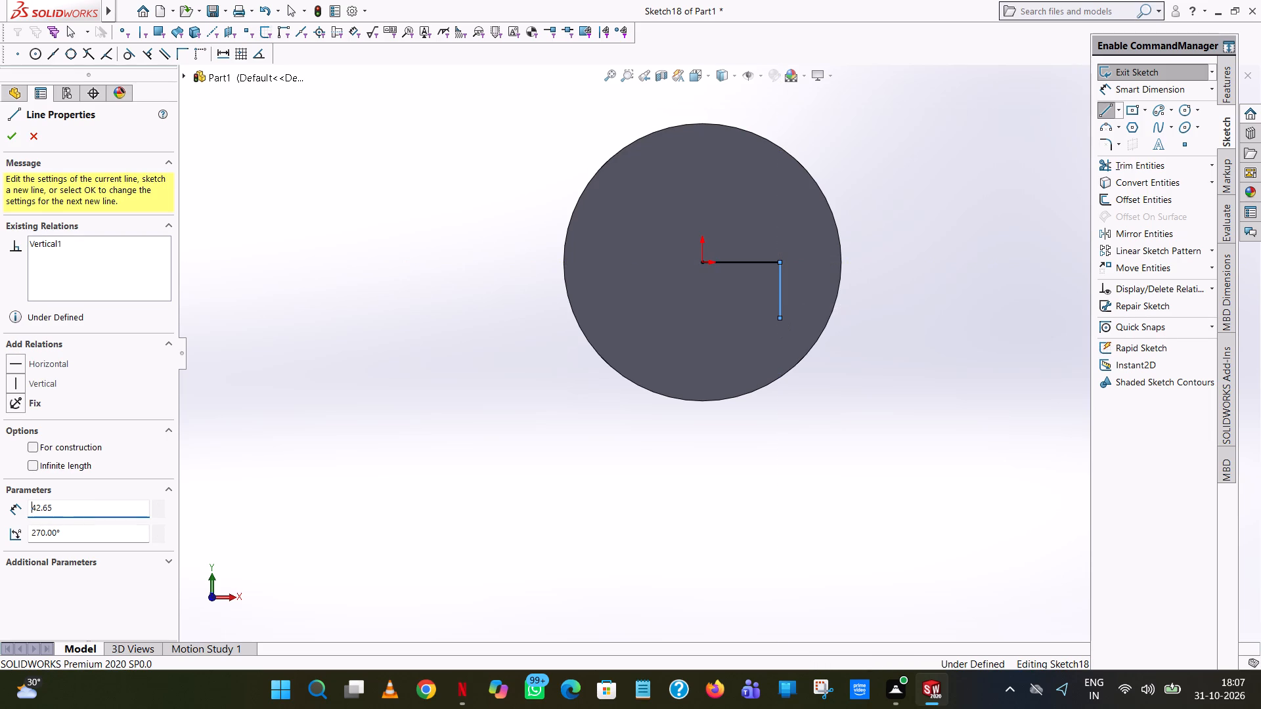
right_click(779, 318)
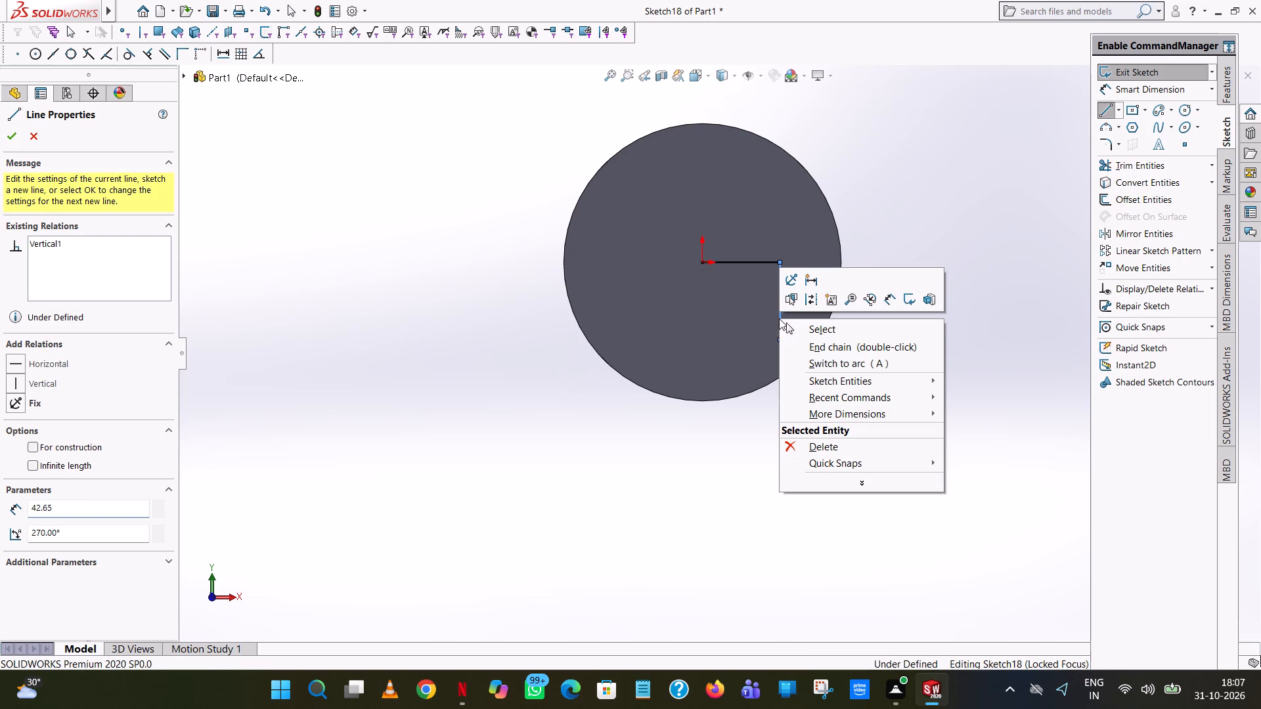
left_click(878, 313)
right_click(862, 313)
left_click(885, 330)
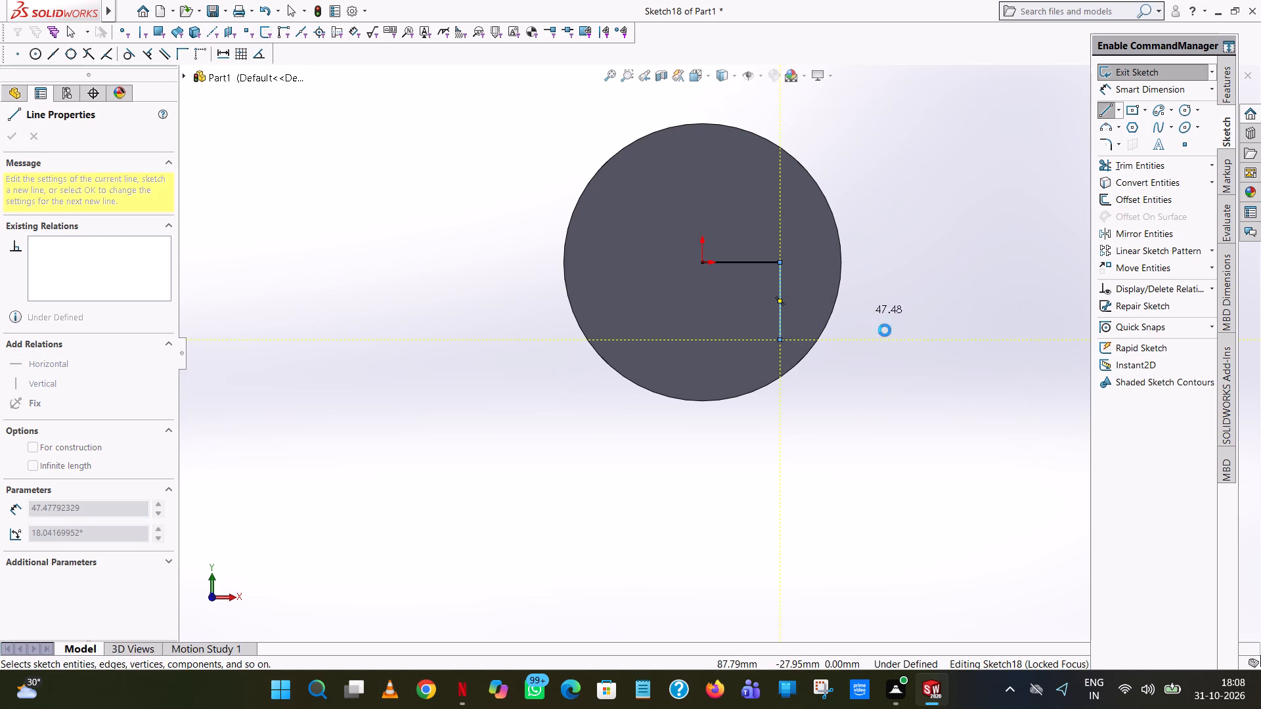
Continue the line path from the vertical line's lower end with the square's bottom, left and top sides, each 85.3 mm long, and end the chain.
left_click(1103, 108)
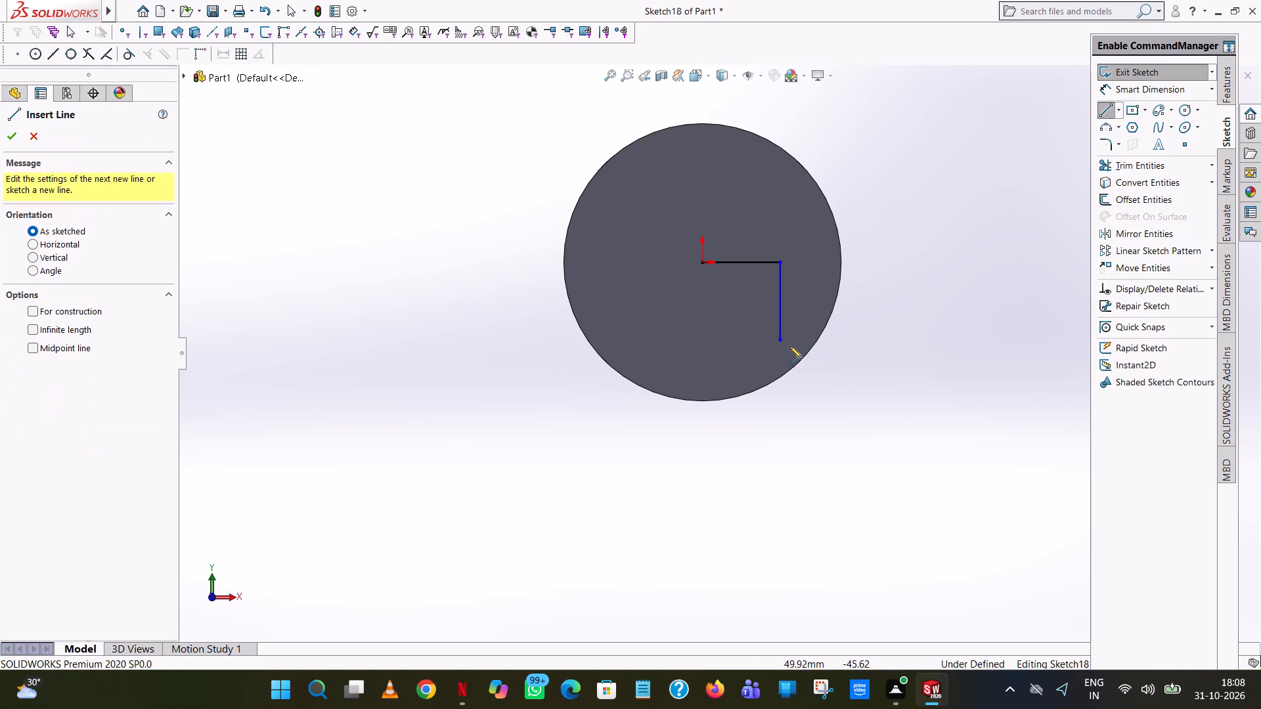
left_click(783, 342)
left_click(636, 341)
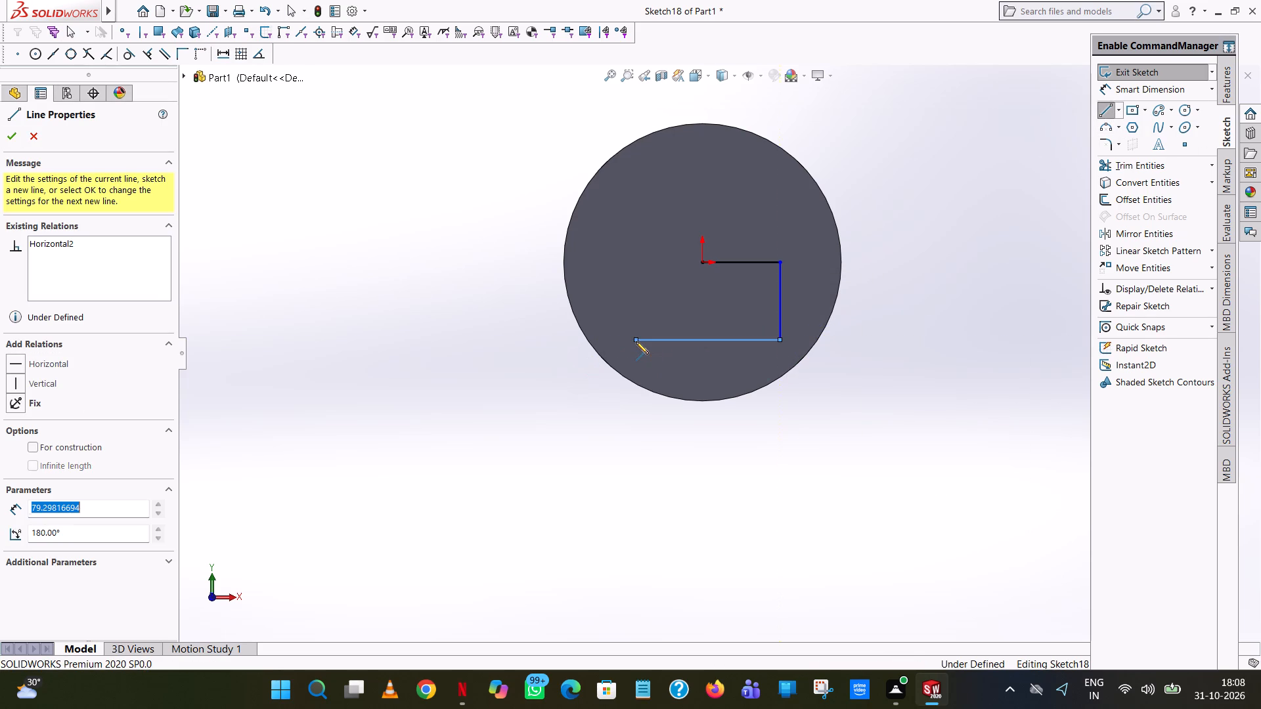
type("85.3")
key("Return")
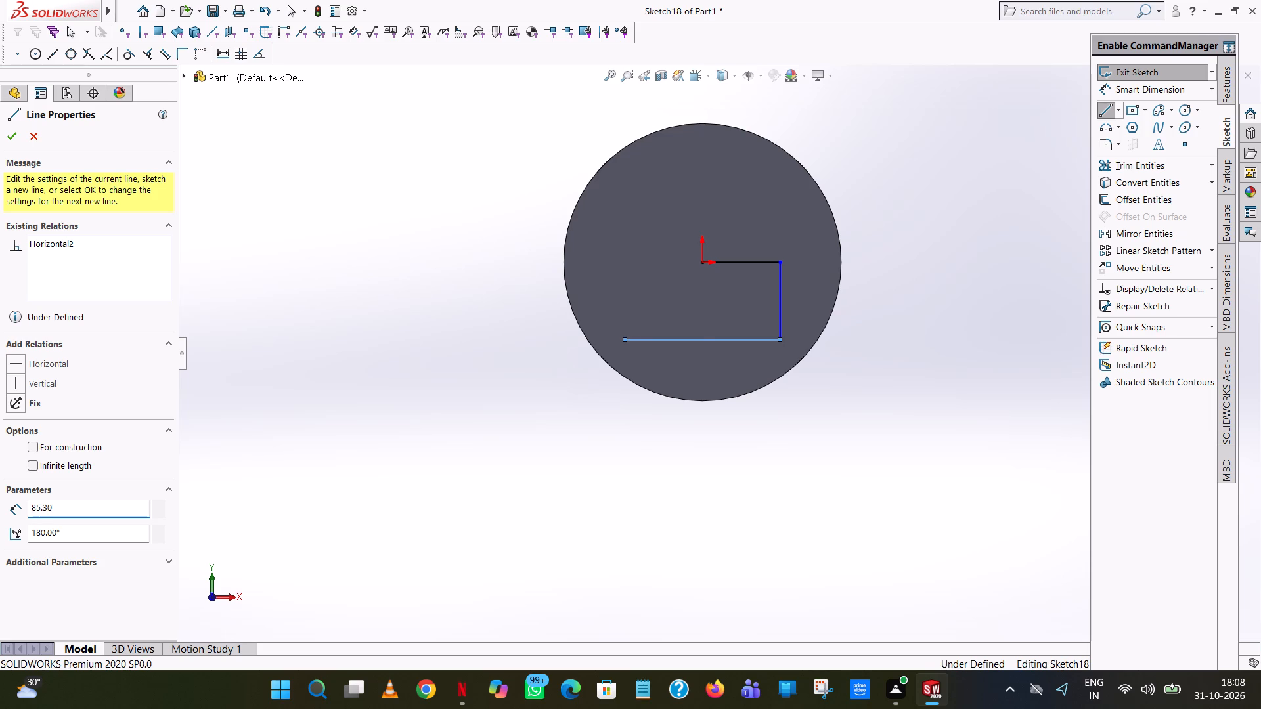
left_click(623, 192)
type("85.3")
key("Return")
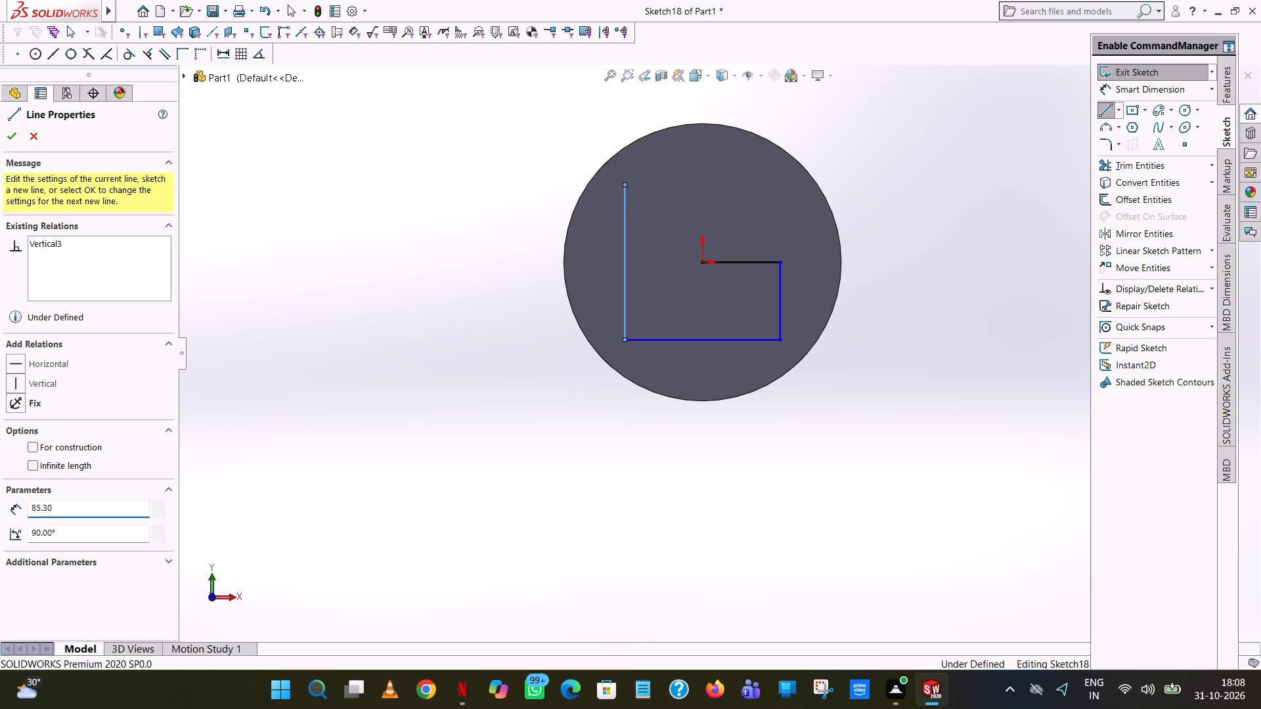
left_click(781, 186)
right_click(781, 186)
left_click(807, 193)
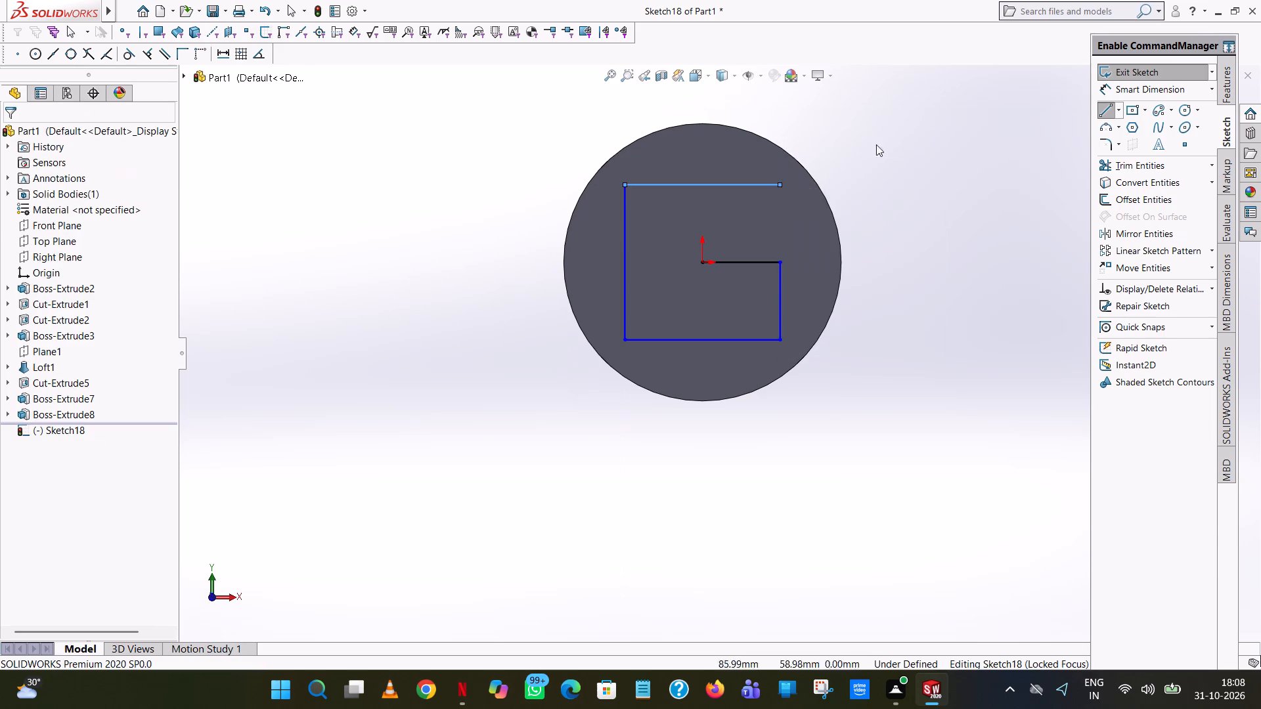
Sketch a circle with radius 19.1/2 mm centred on the free end of the top line.
scroll(919, 149, "up", 1)
middle_click_drag(919, 149, 678, 181)
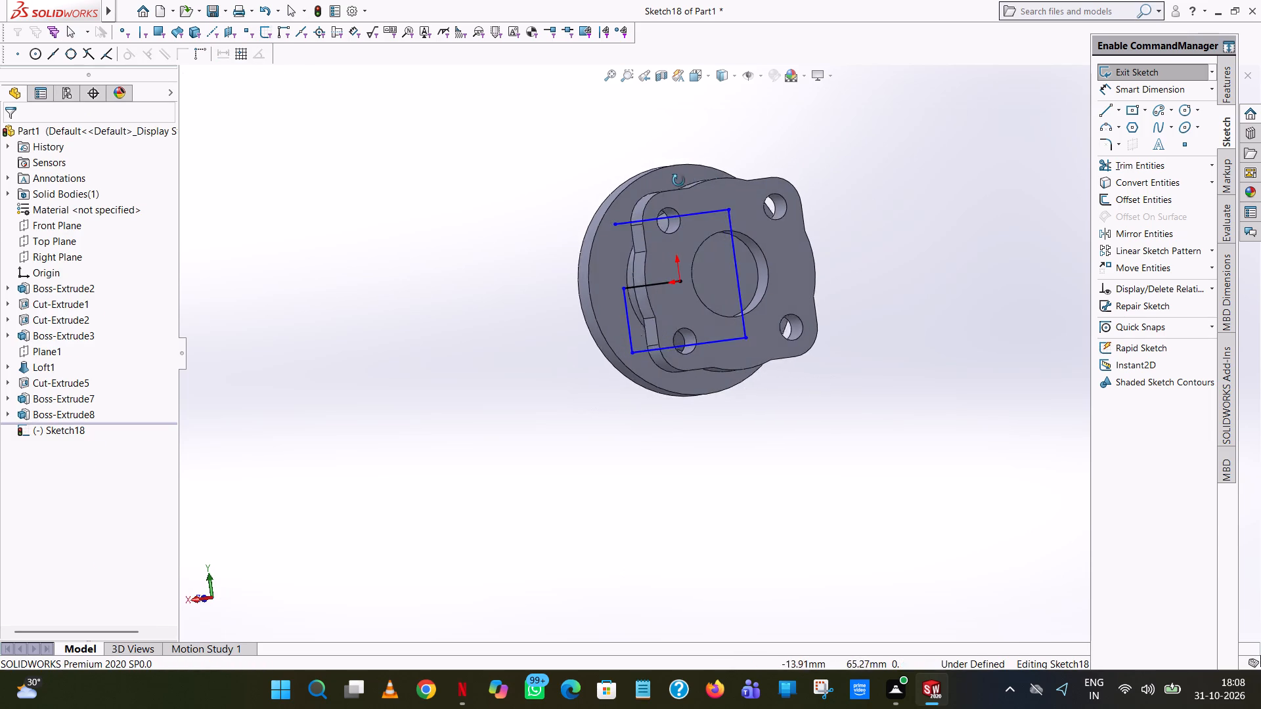
middle_click_drag(678, 181, 637, 331)
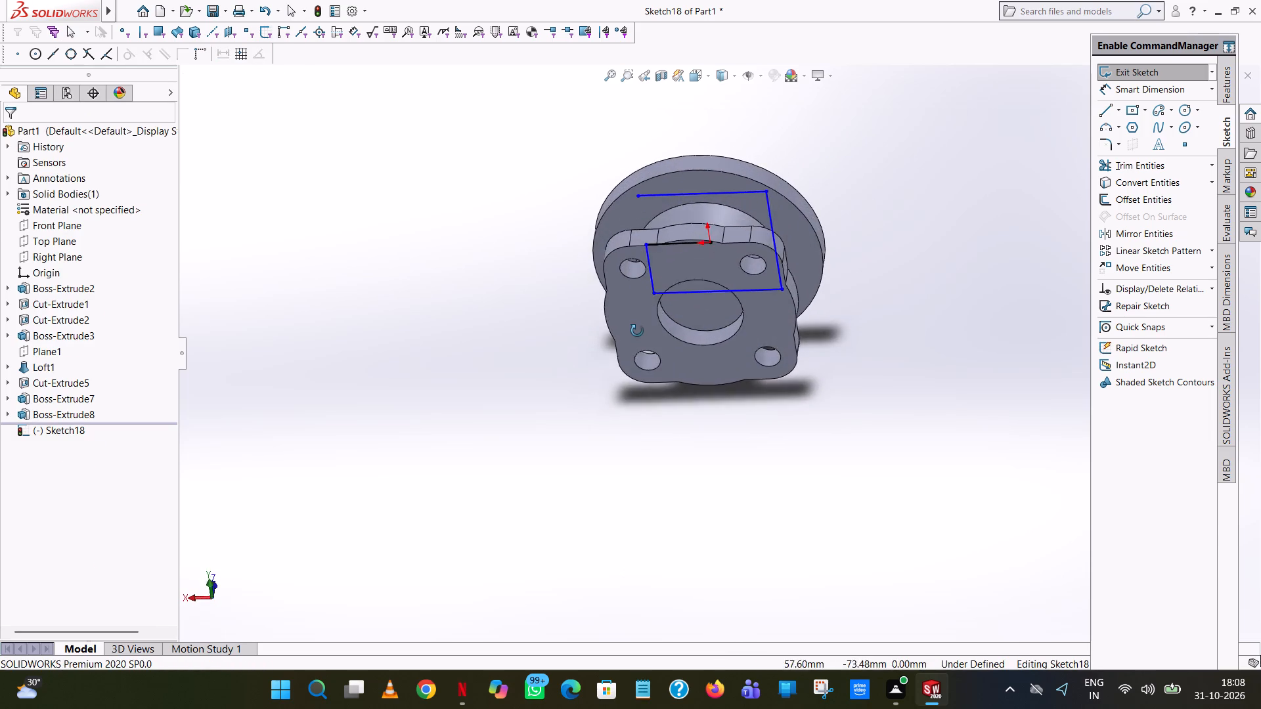
middle_click_drag(637, 331, 935, 372)
scroll(877, 276, "up", 1)
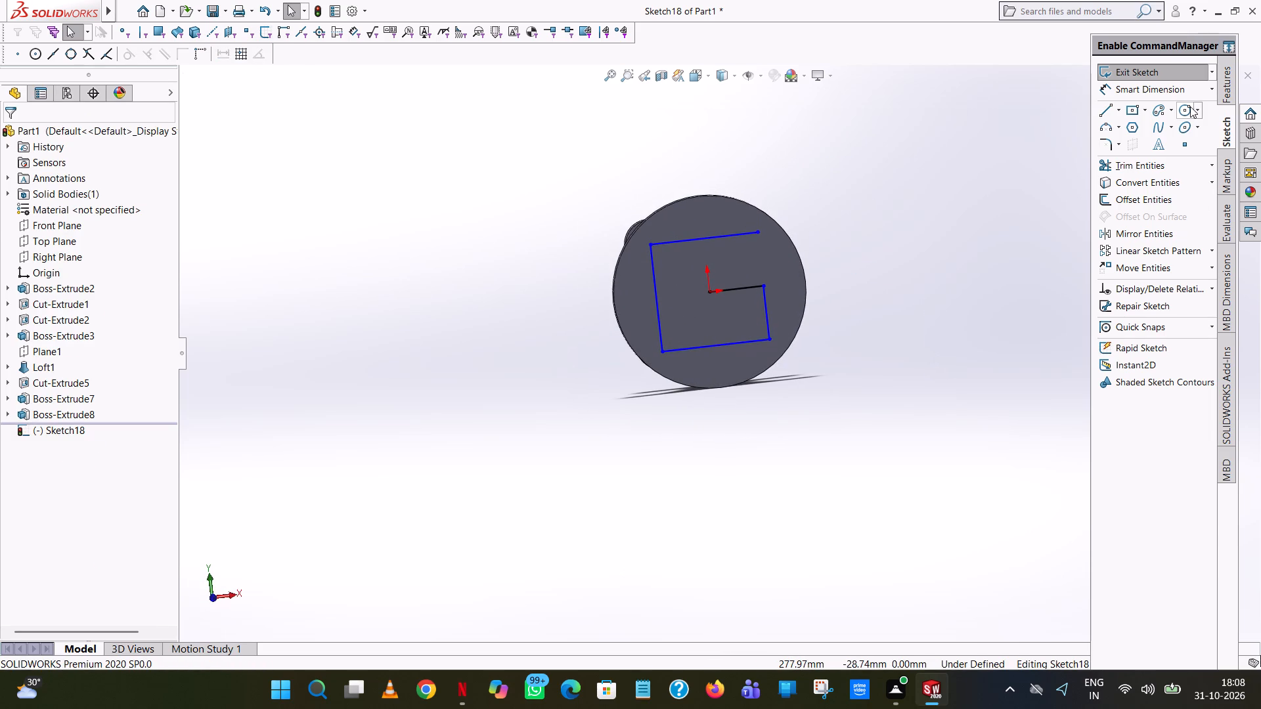
left_click(1190, 106)
scroll(773, 249, "down", 8)
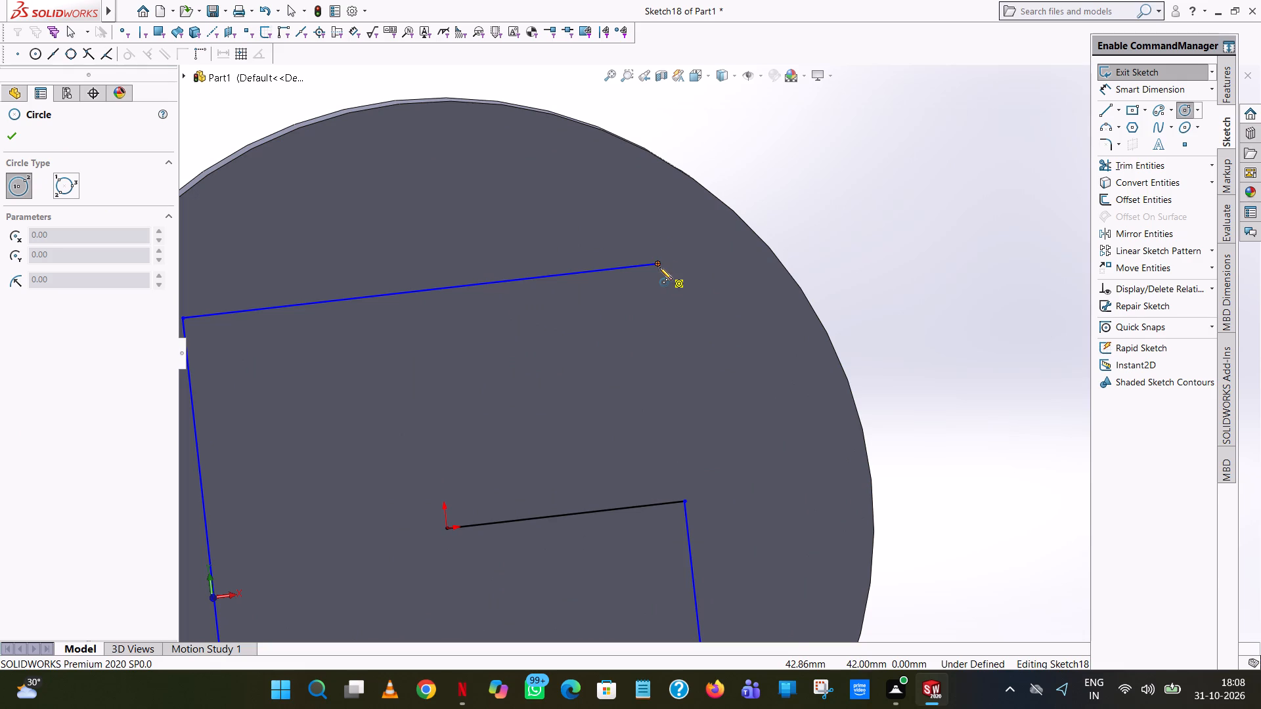
left_click(659, 267)
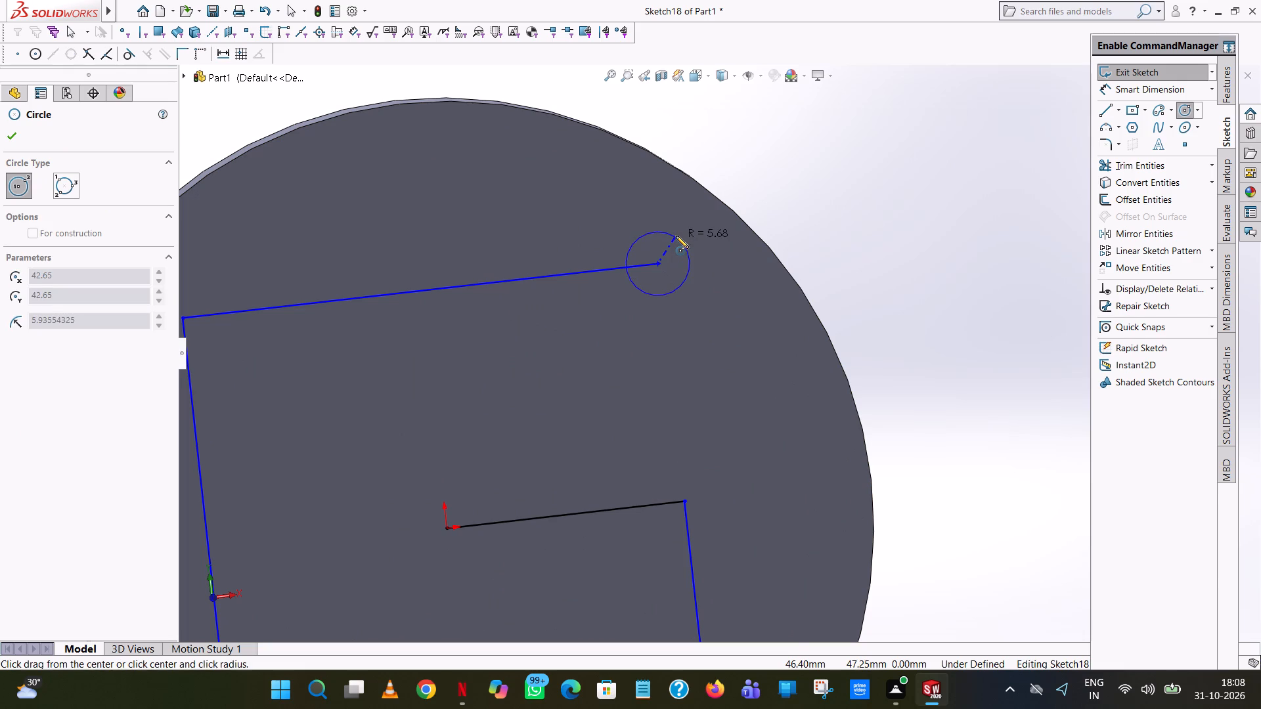
left_click(676, 236)
type("19.1/")
key("2")
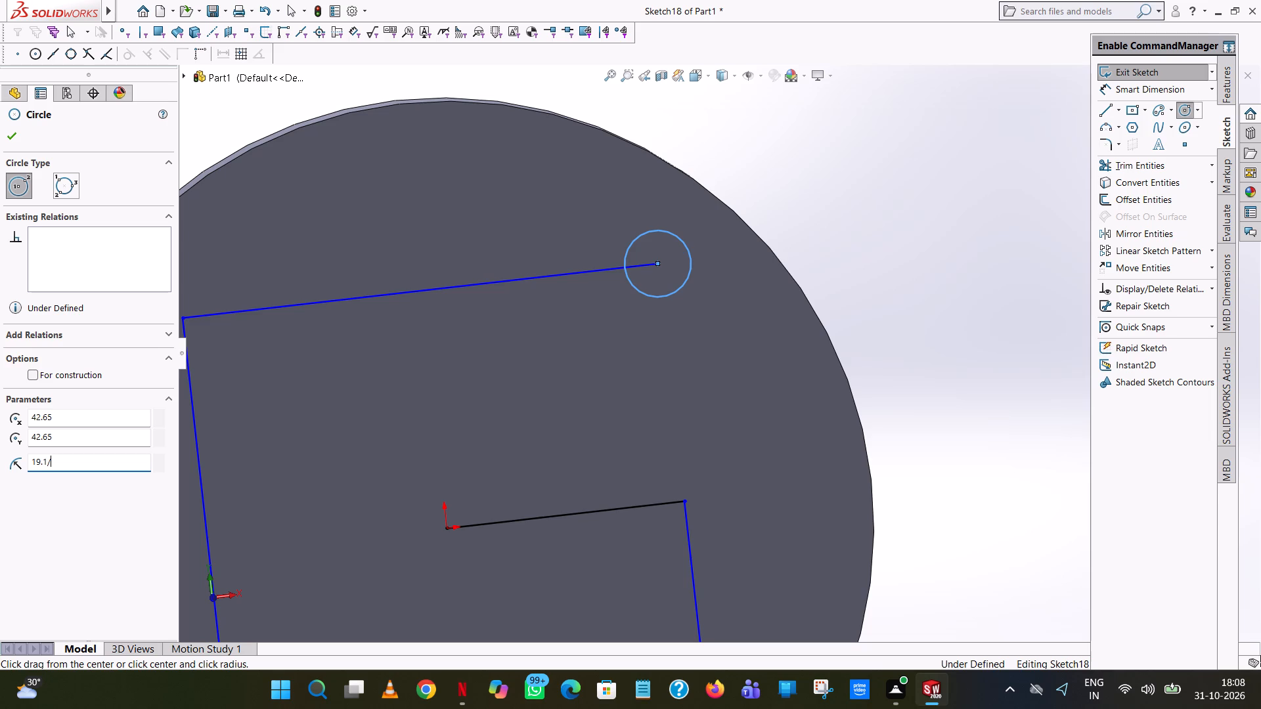
key("Return")
right_click(676, 235)
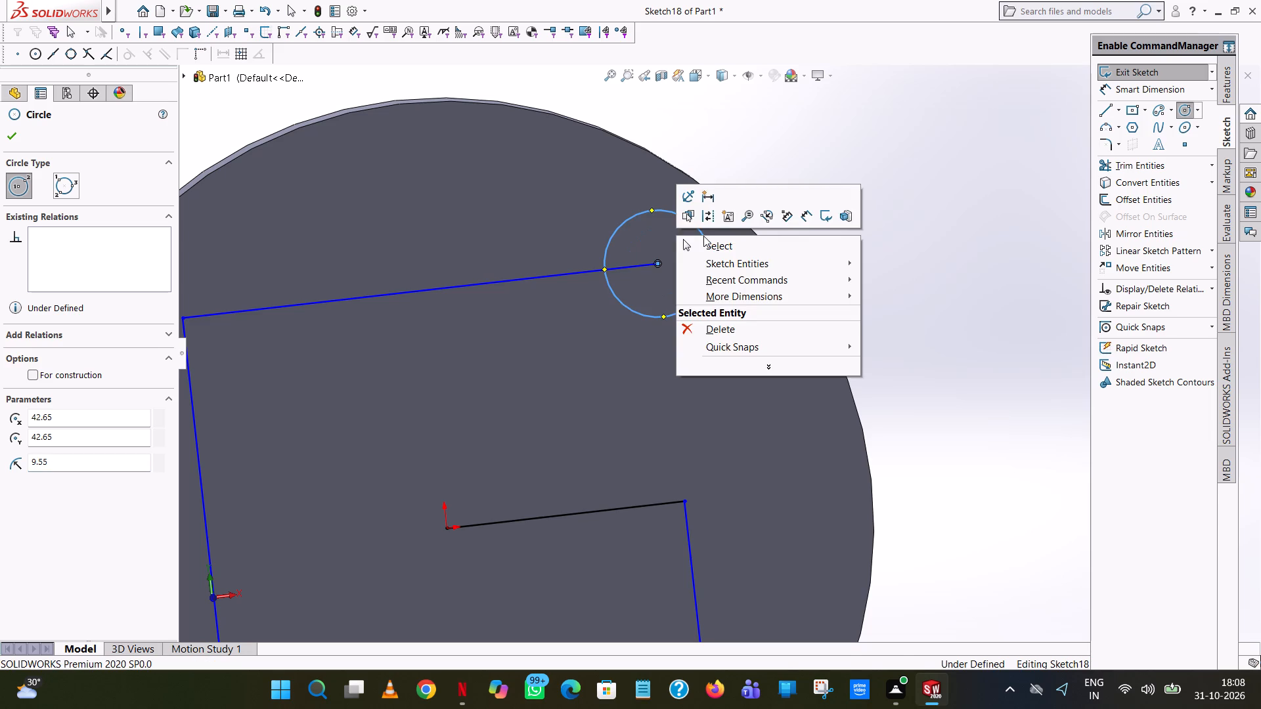
left_click(704, 236)
right_click(705, 237)
left_click(720, 241)
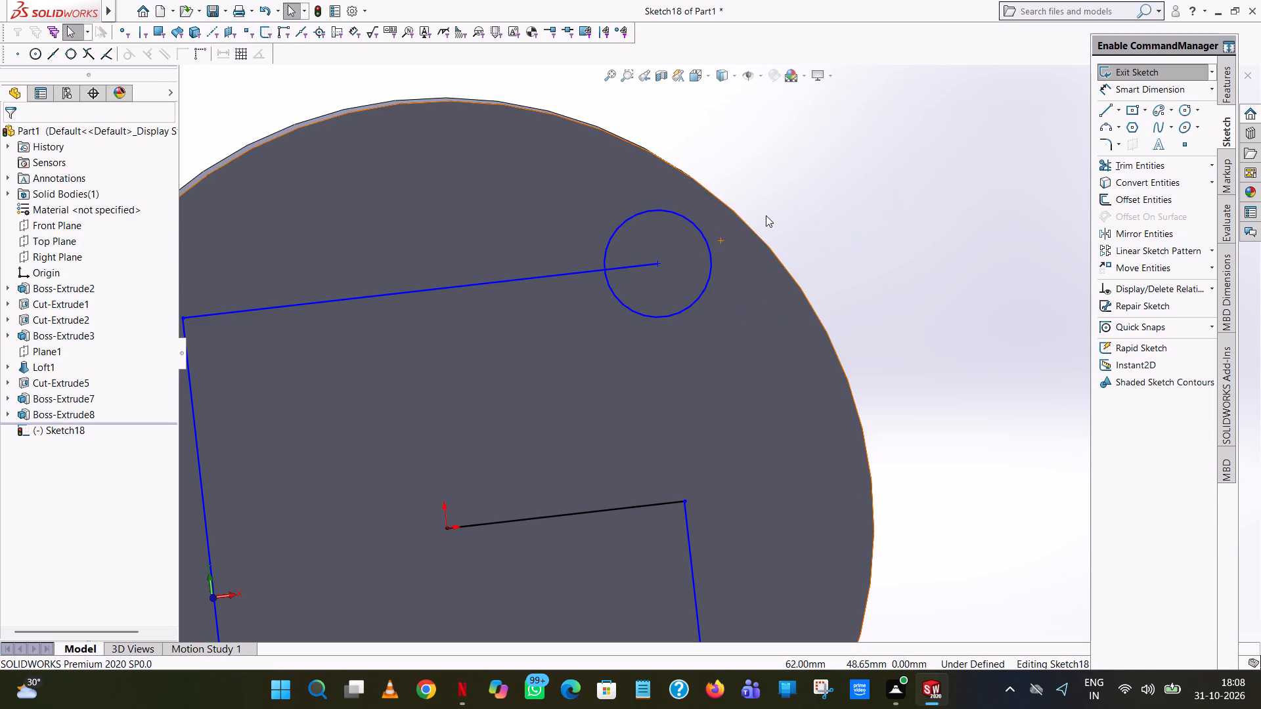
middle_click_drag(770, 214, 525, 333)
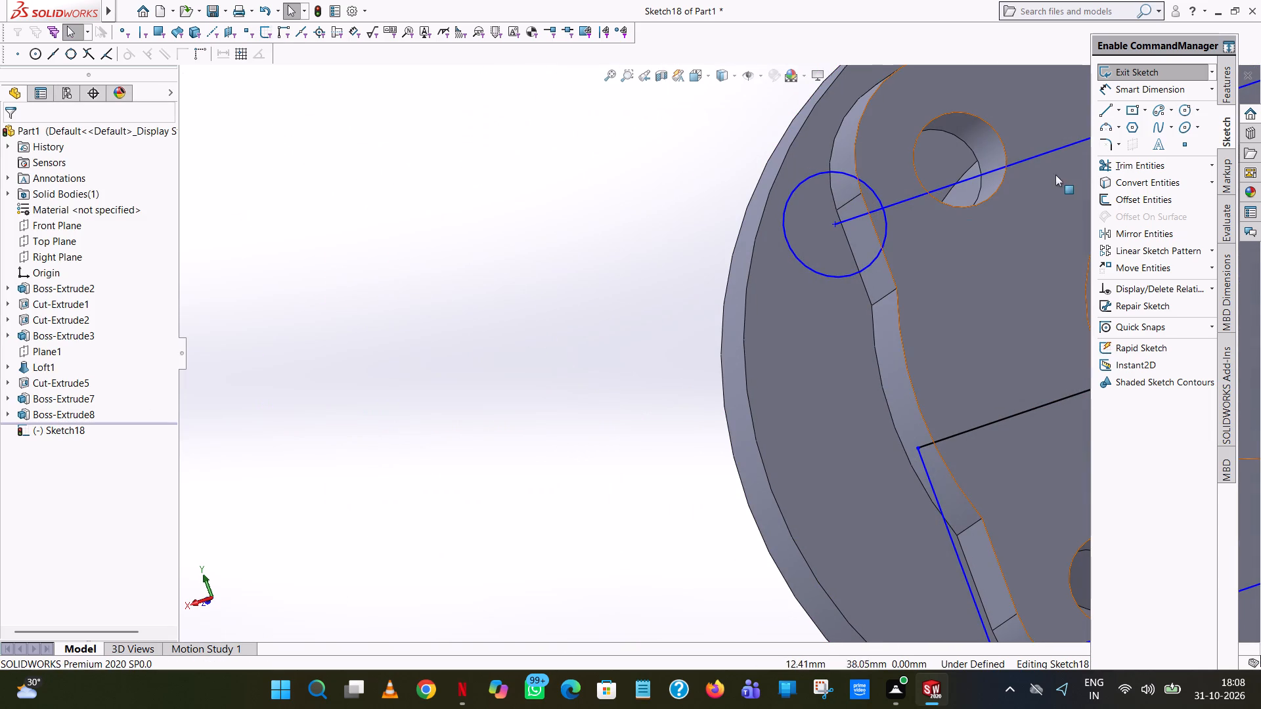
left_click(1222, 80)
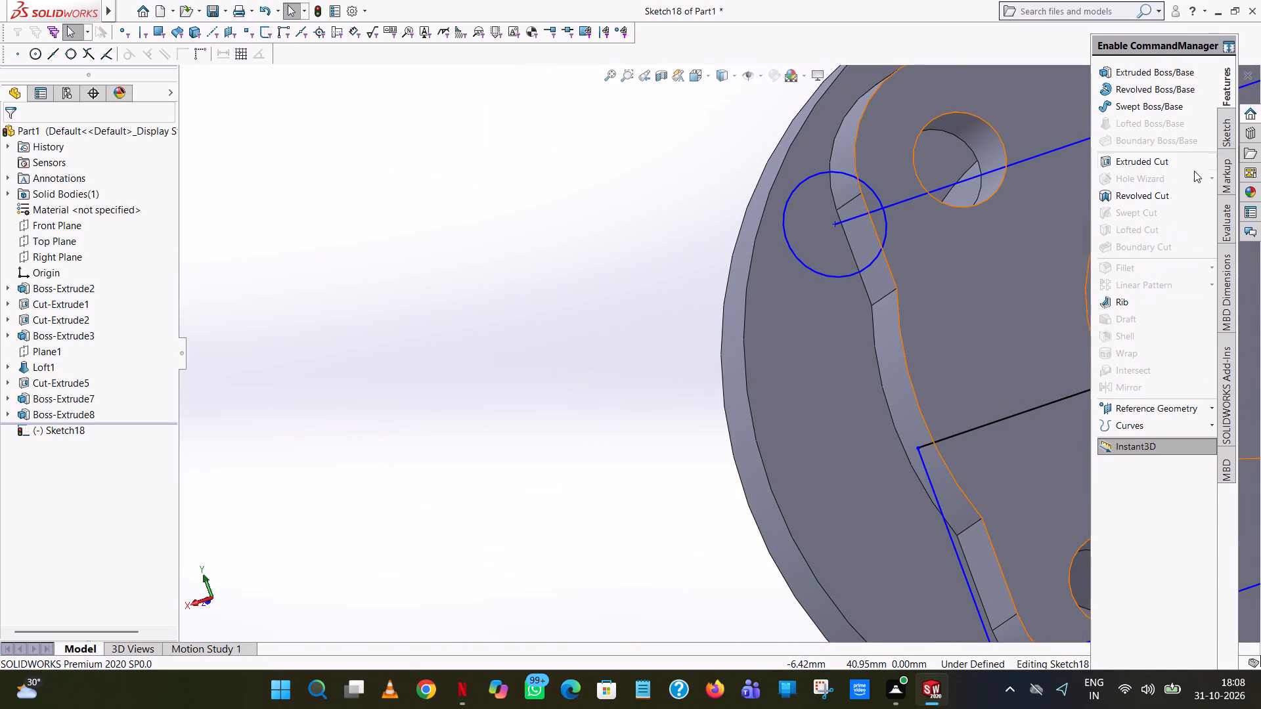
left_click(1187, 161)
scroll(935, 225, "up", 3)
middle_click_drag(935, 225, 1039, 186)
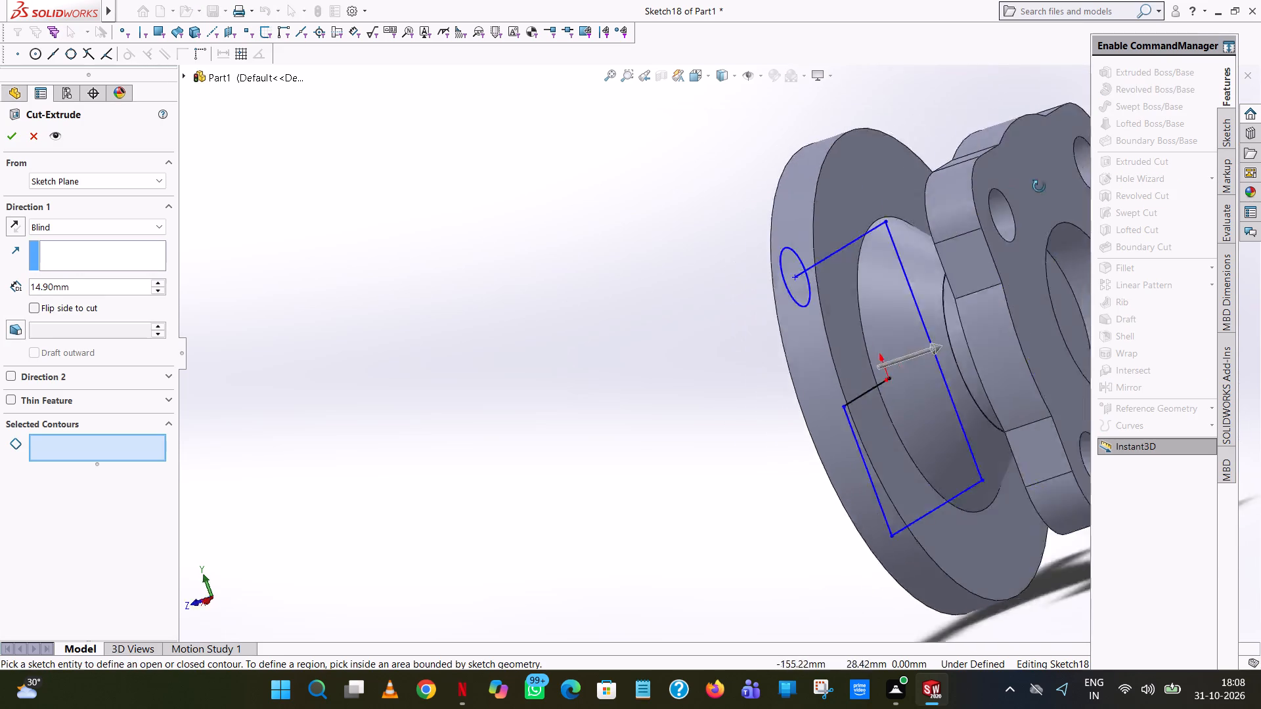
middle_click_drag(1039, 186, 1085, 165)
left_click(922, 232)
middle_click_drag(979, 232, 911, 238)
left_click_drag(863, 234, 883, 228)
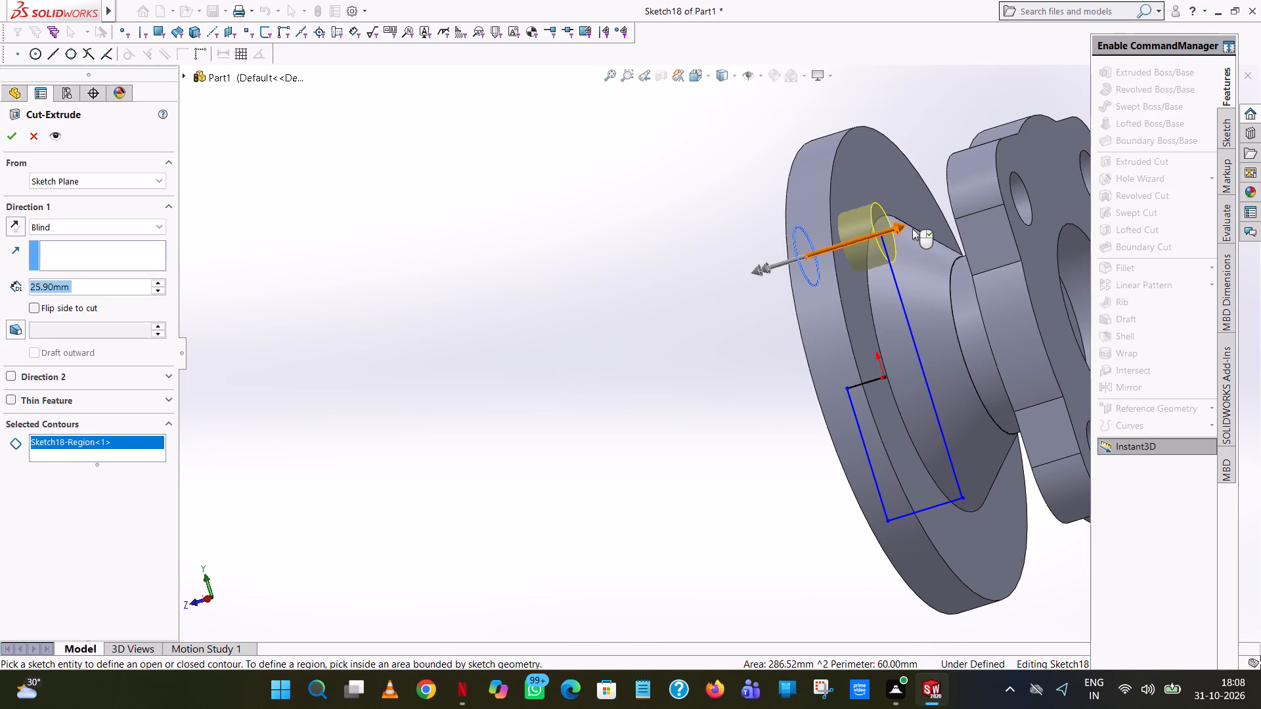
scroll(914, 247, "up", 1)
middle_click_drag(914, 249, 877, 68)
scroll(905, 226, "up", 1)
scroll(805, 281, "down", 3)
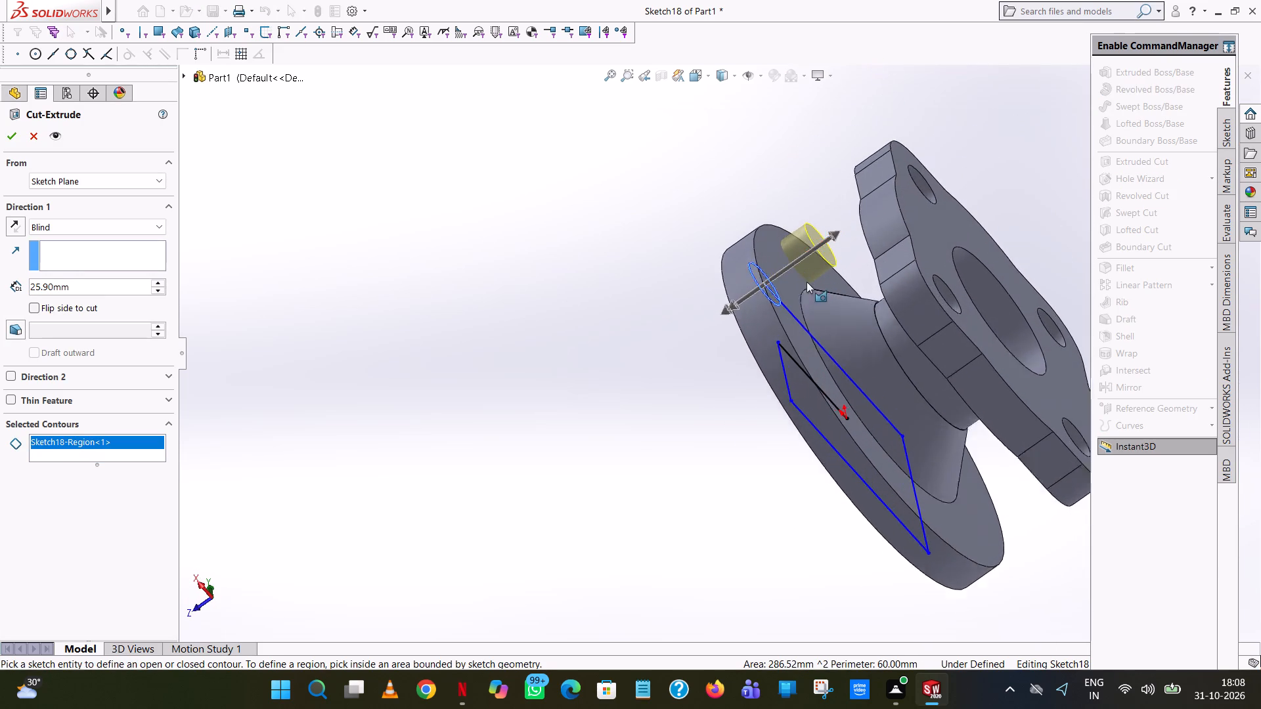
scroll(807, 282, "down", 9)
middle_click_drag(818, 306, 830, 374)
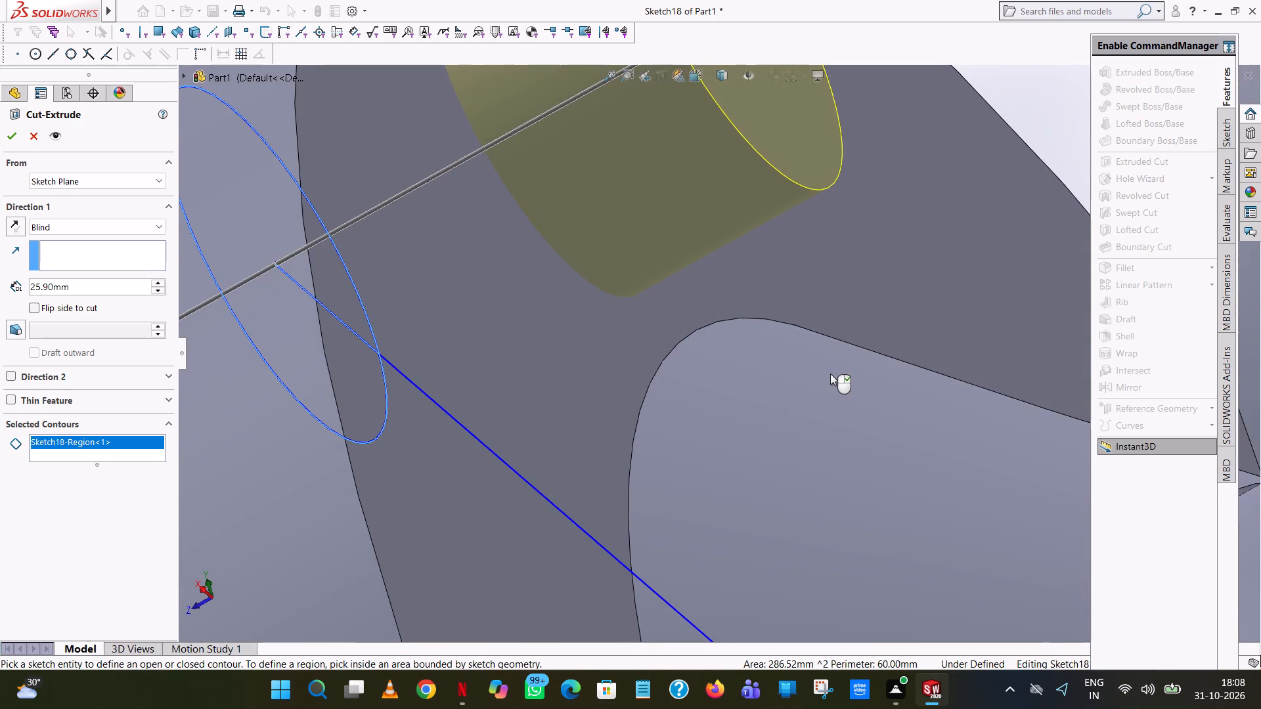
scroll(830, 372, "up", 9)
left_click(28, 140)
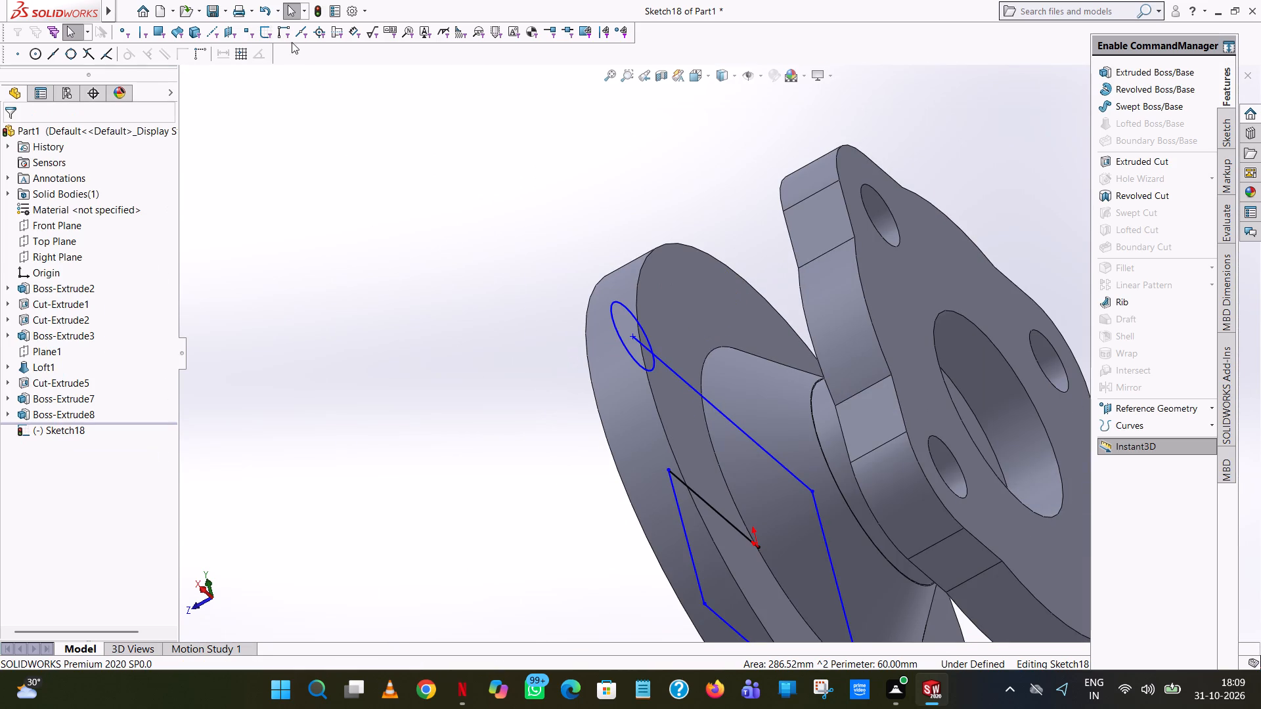
Re-enter the radius of the circle at the top line's free end as 19.1/2 mm.
middle_click_drag(337, 153, 341, 155)
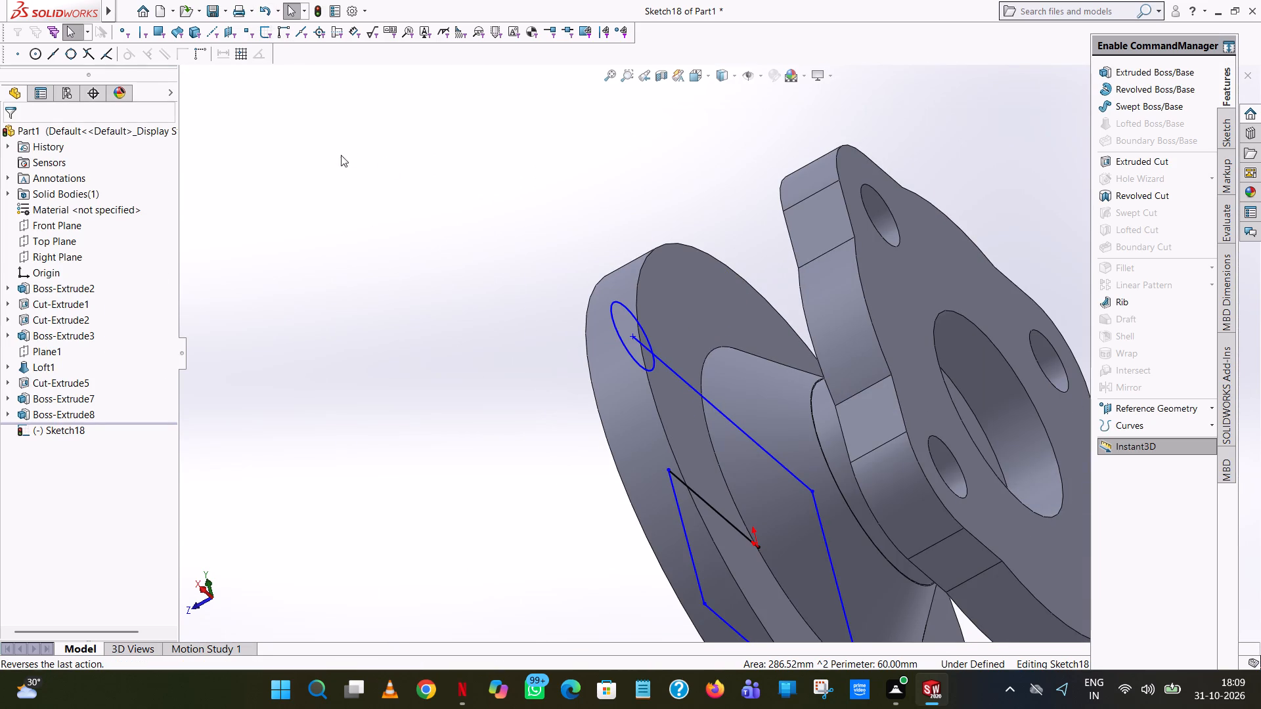
middle_click_drag(341, 155, 494, 164)
left_click(709, 79)
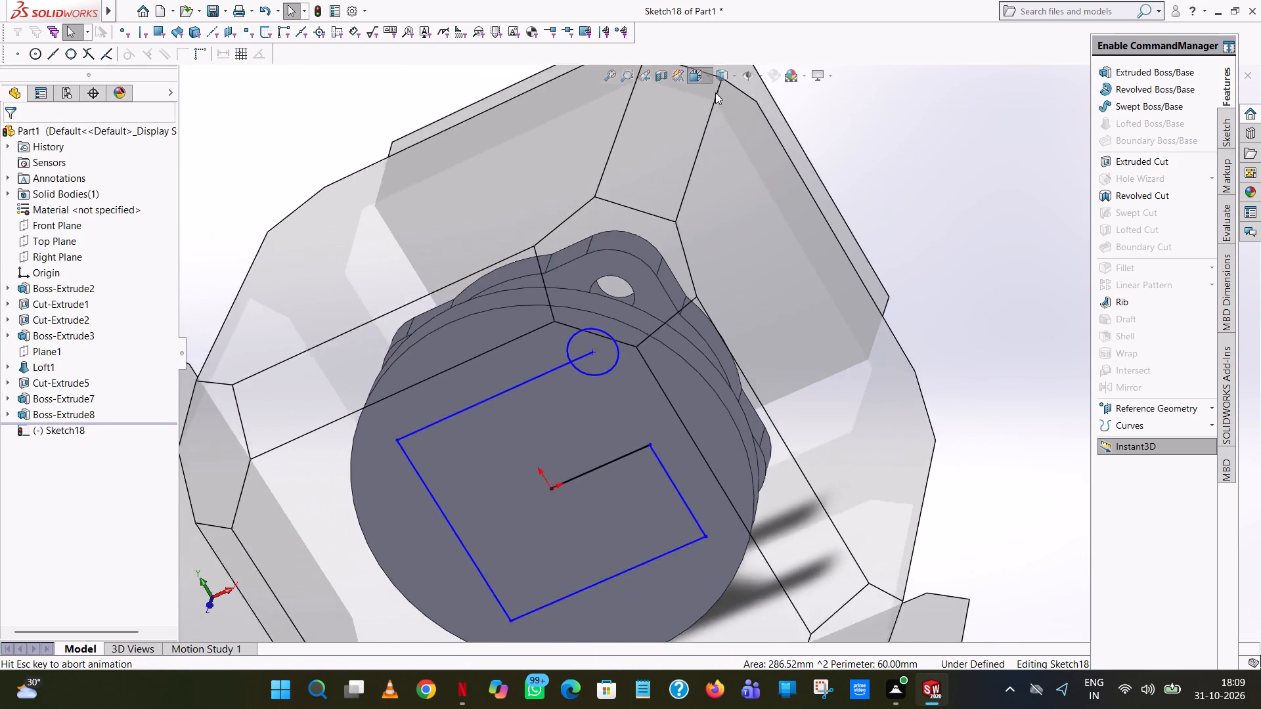
left_click(766, 151)
scroll(512, 348, "up", 7)
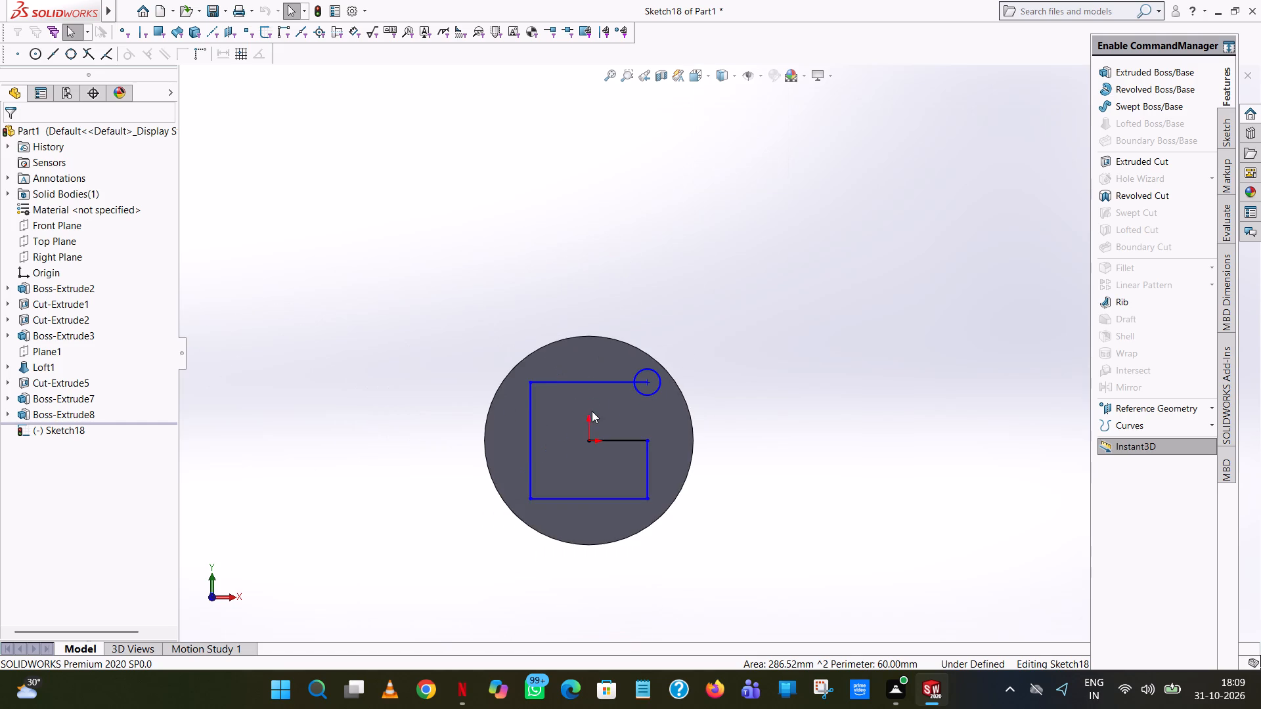
scroll(595, 412, "down", 1)
left_click(692, 368)
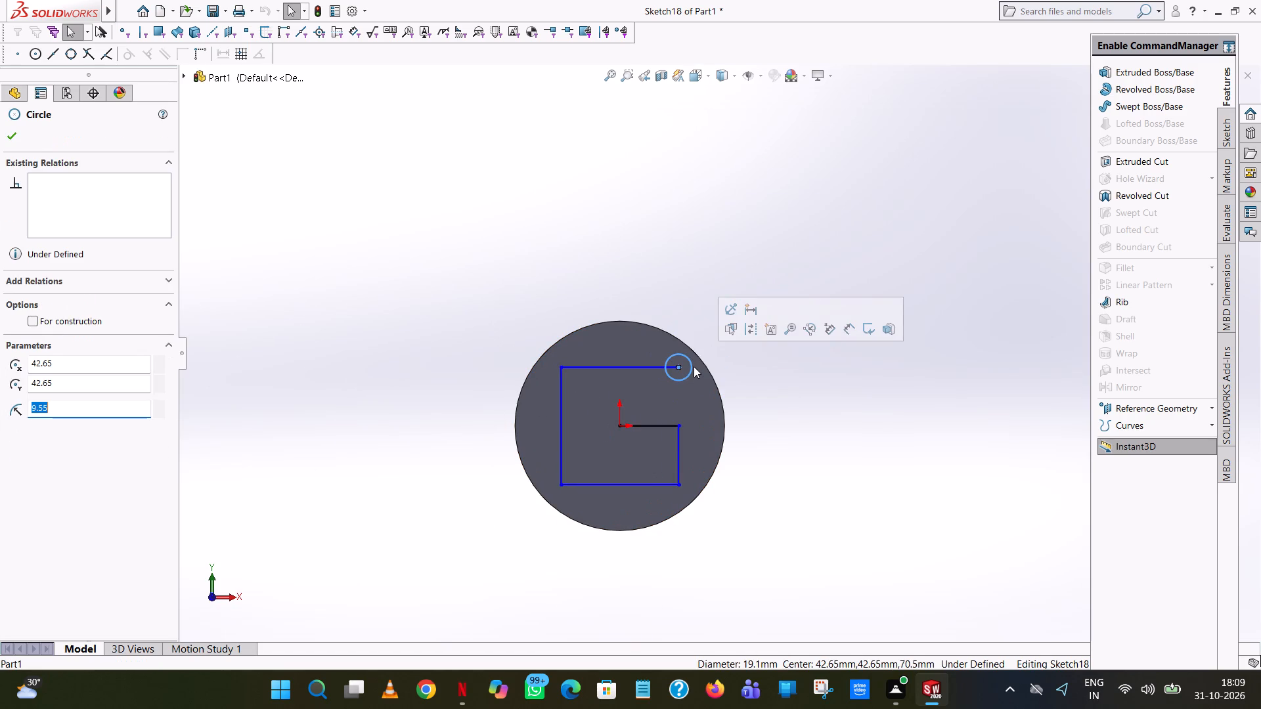
type("19.")
key("1")
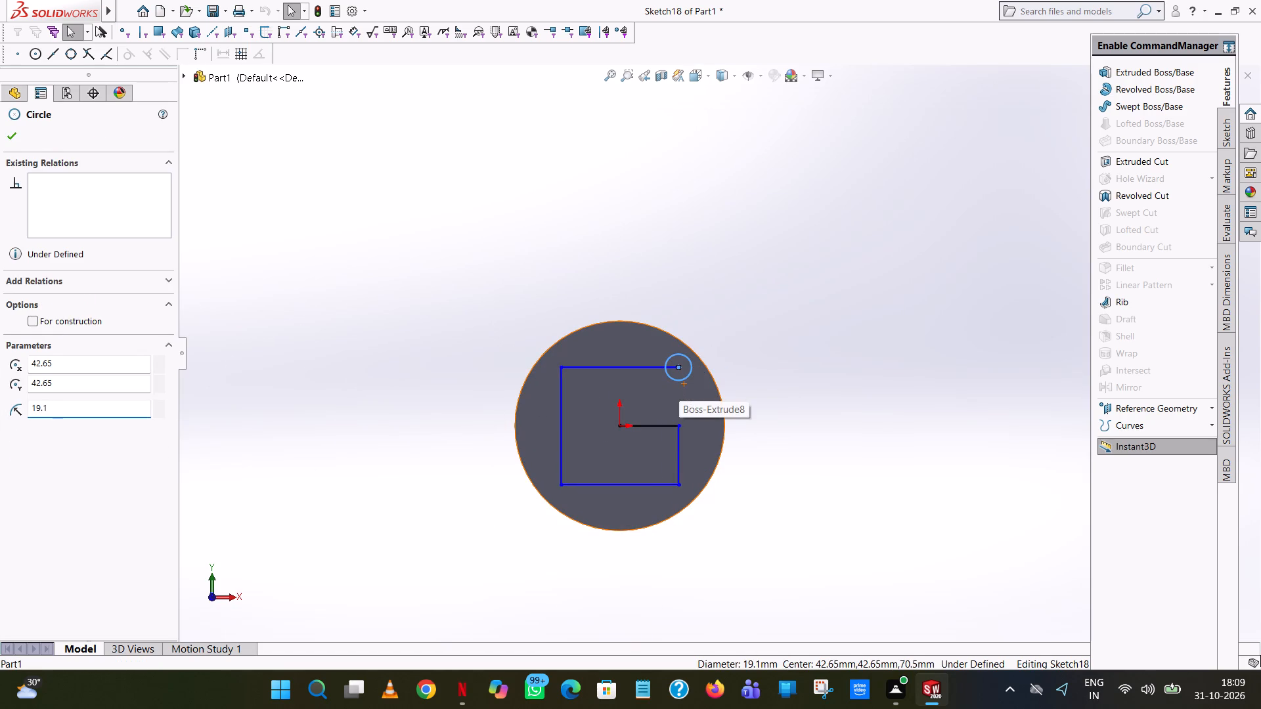
type("/2")
key("Return")
left_click(749, 318)
Sketch a circle with radius 19.1/2 mm centred on the lower-right corner of the square line path.
scroll(696, 500, "down", 4)
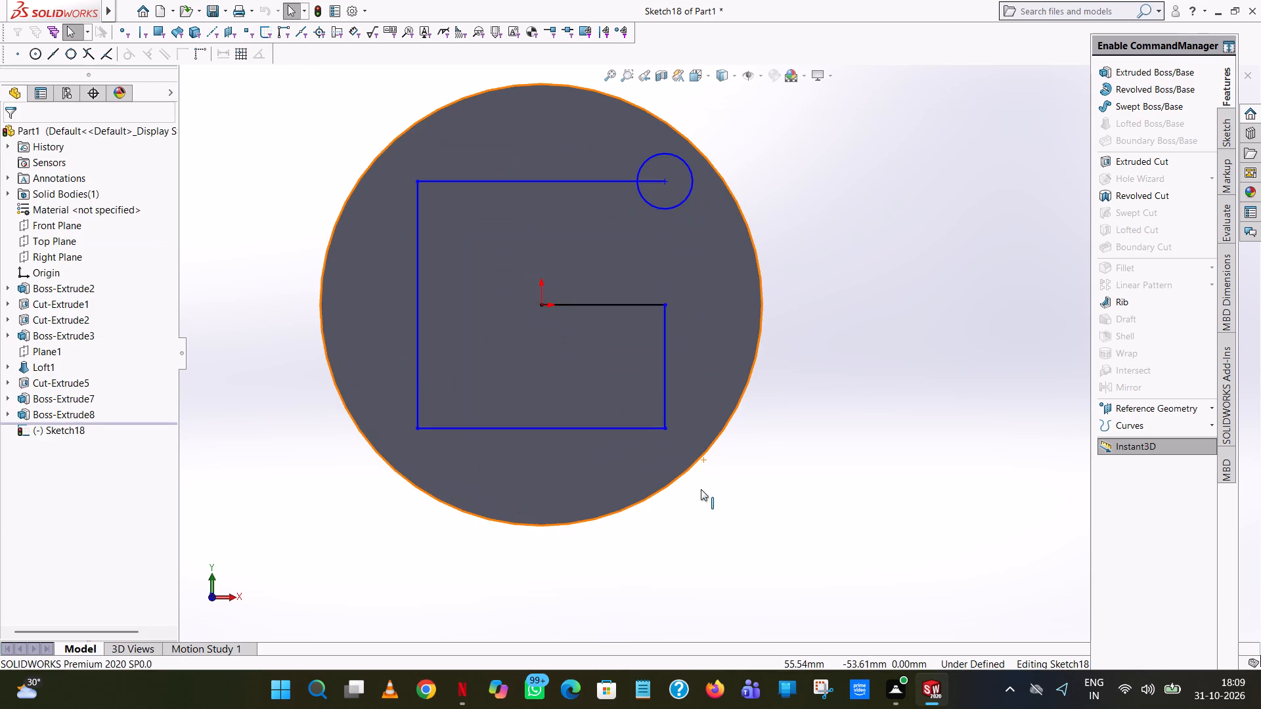
left_click(1224, 133)
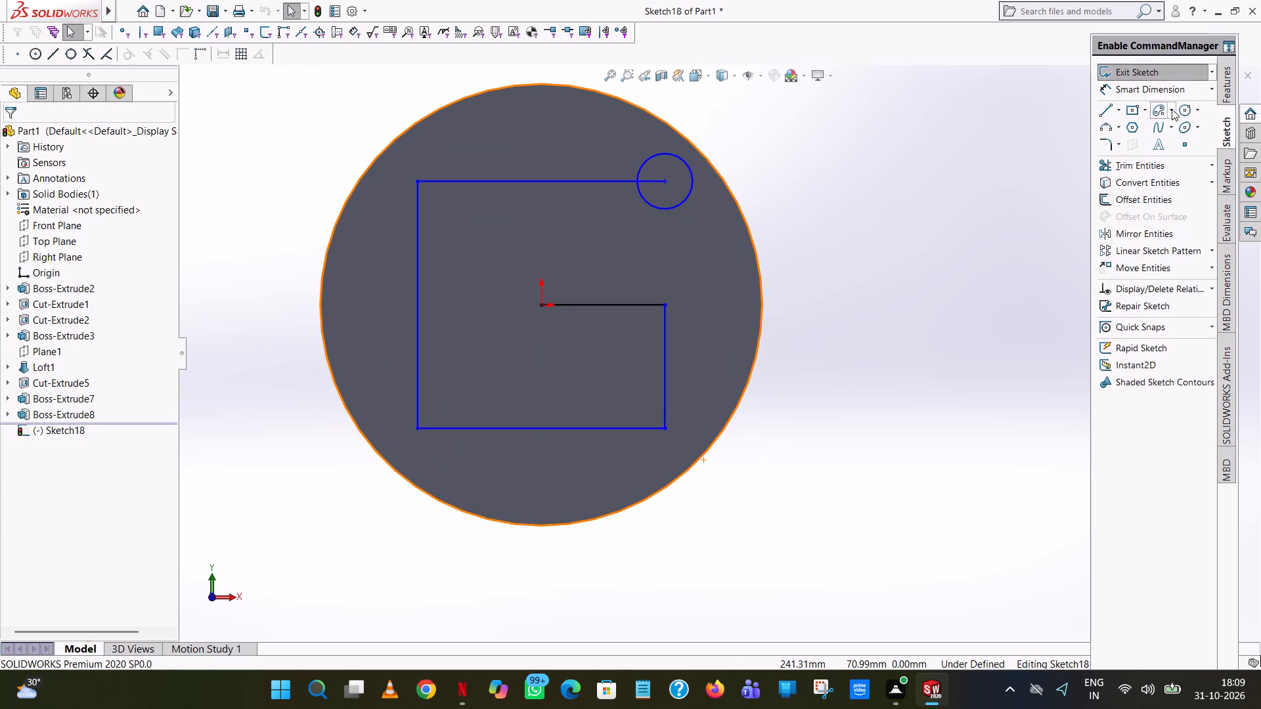
left_click(1181, 109)
left_click(666, 431)
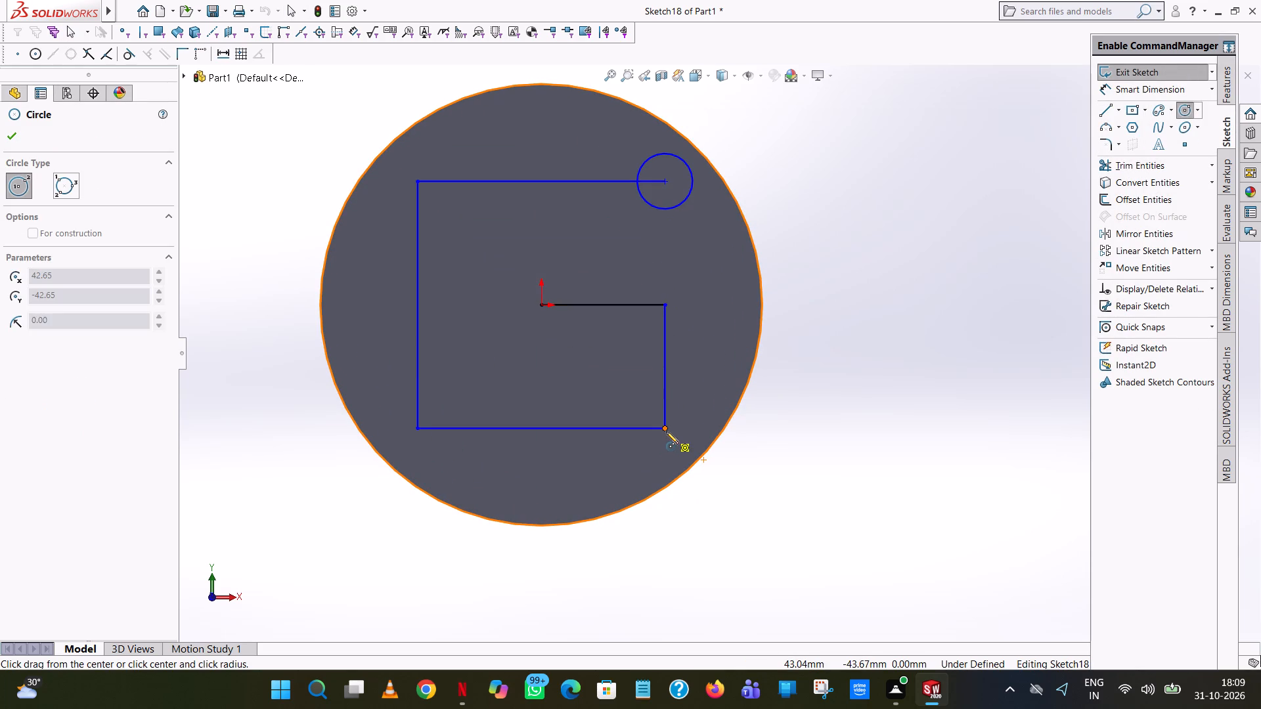
left_click(684, 395)
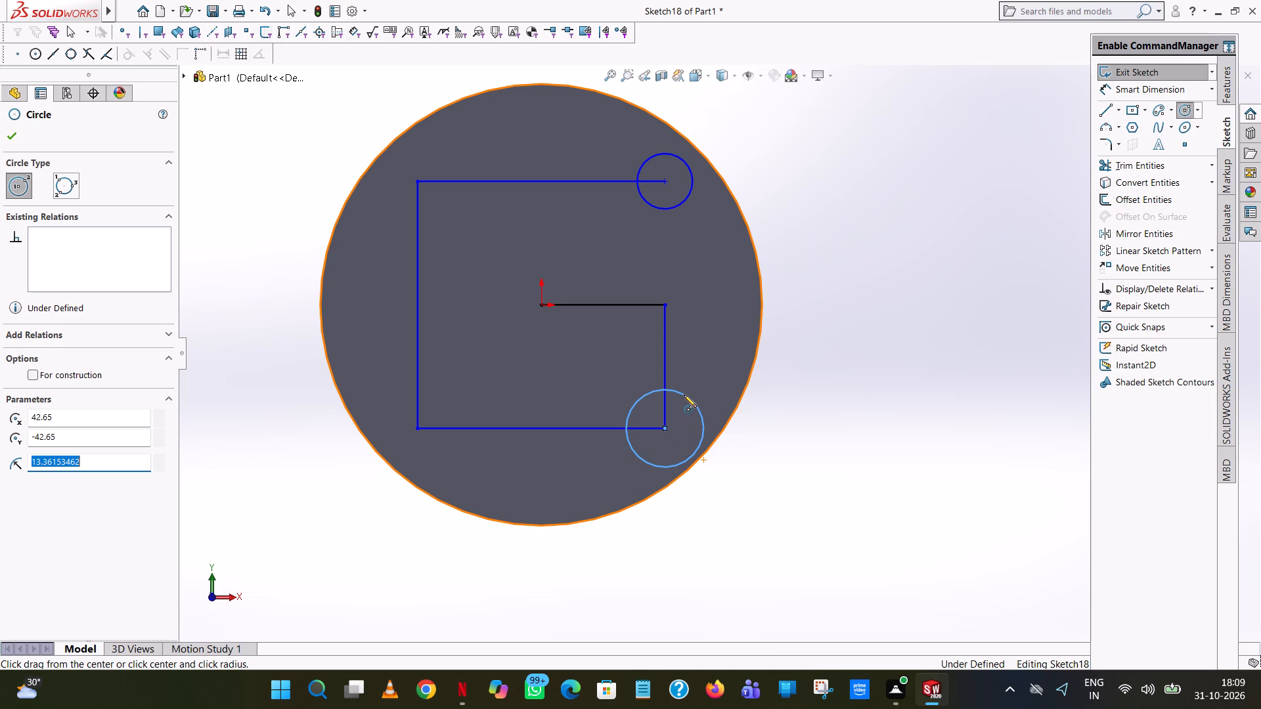
type("19.1/2")
key("Return")
right_click(684, 395)
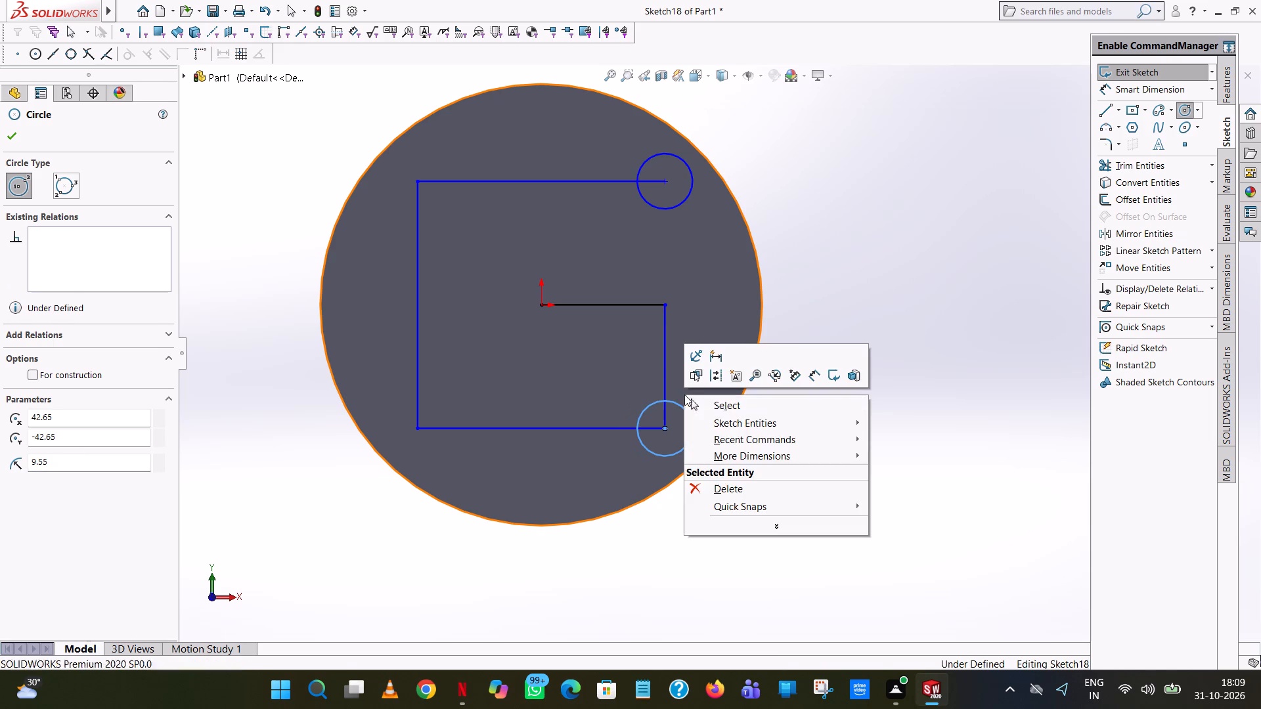
left_click(746, 410)
Sketch a circle with radius 19.1/2 mm centred on the lower-left corner of the square line path.
left_click(1184, 115)
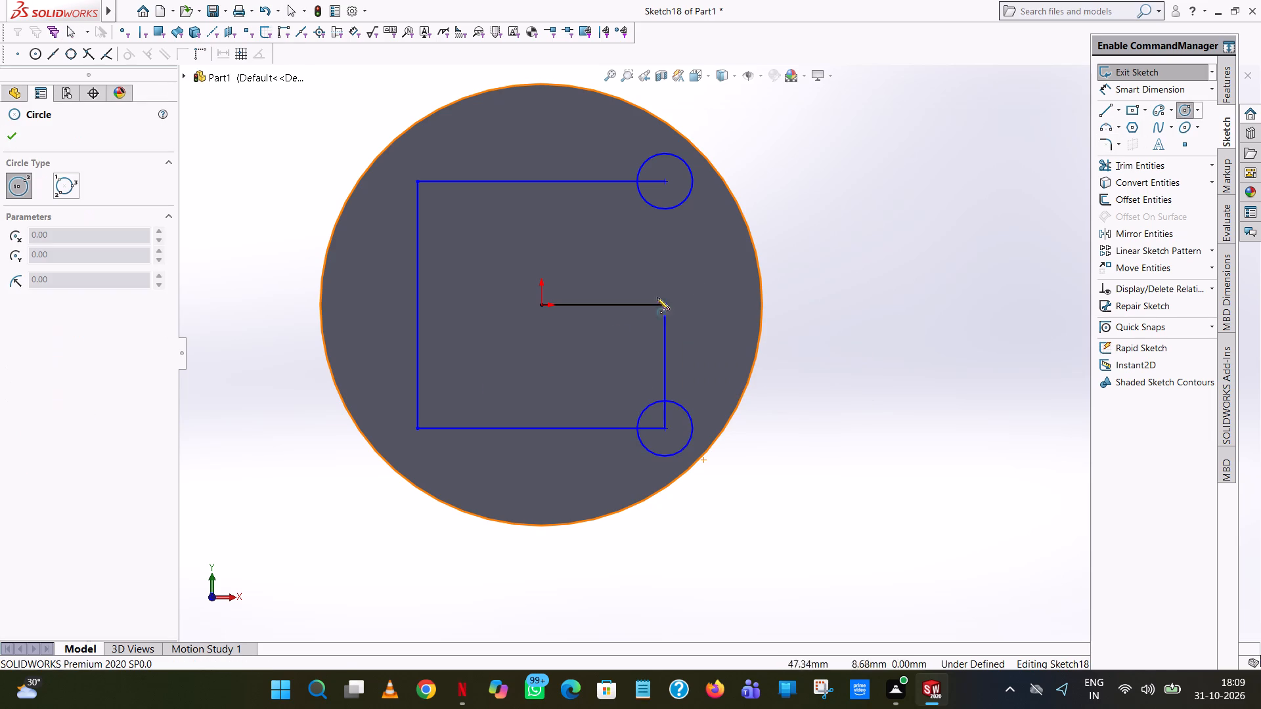
left_click(417, 429)
left_click(422, 384)
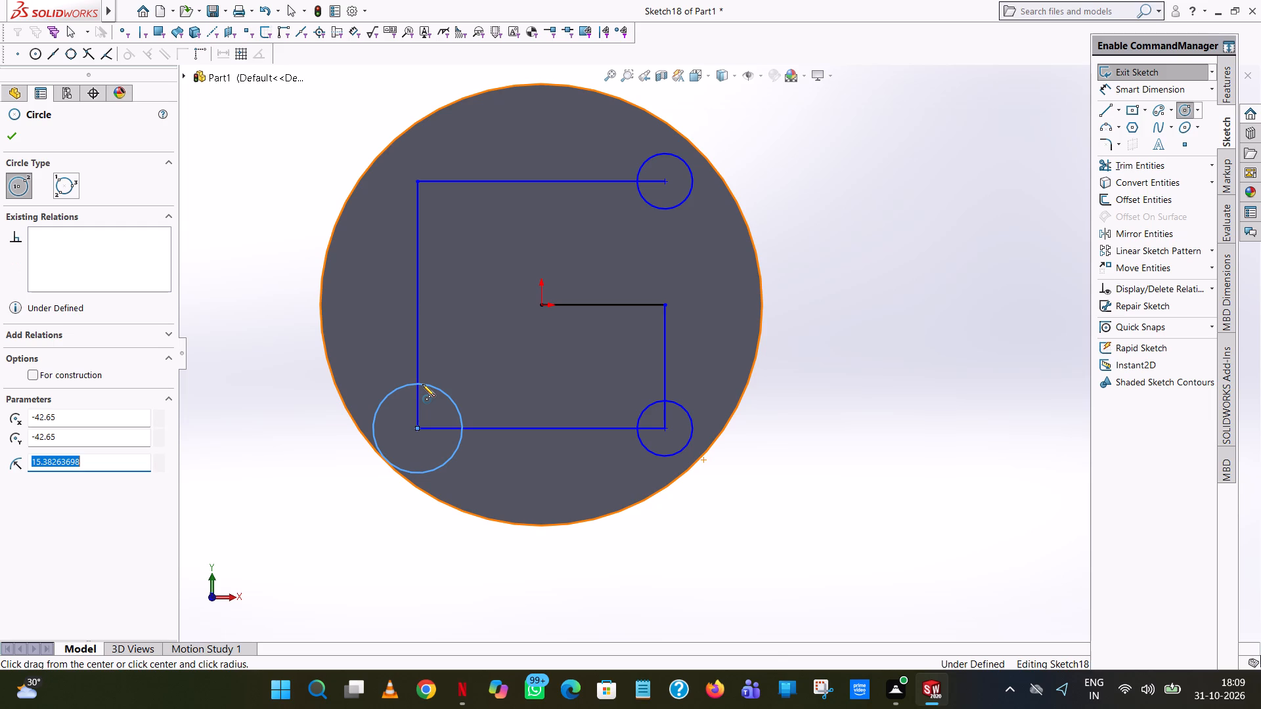
type("19.1/")
key("2")
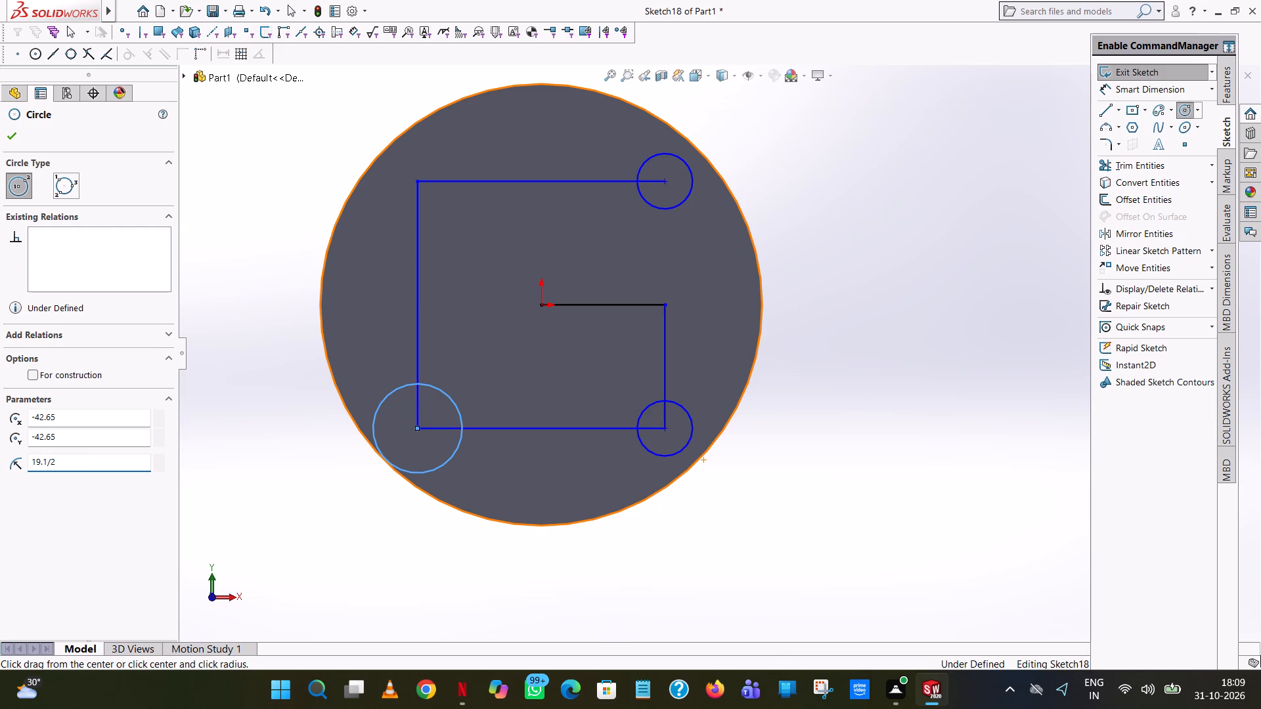
key("Return")
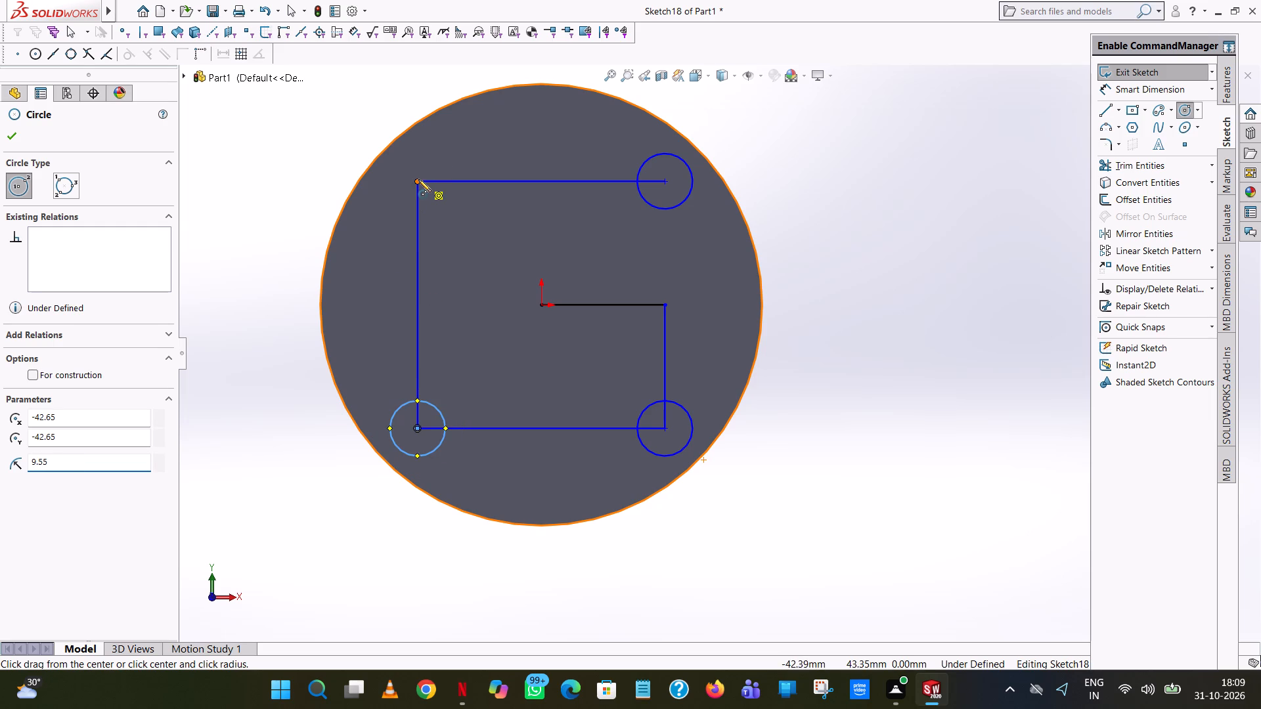
Sketch a circle with radius 19.1/2 mm centred on the upper-left corner of the square line path.
left_click(418, 179)
left_click(428, 164)
type("19.1/2")
key("Return")
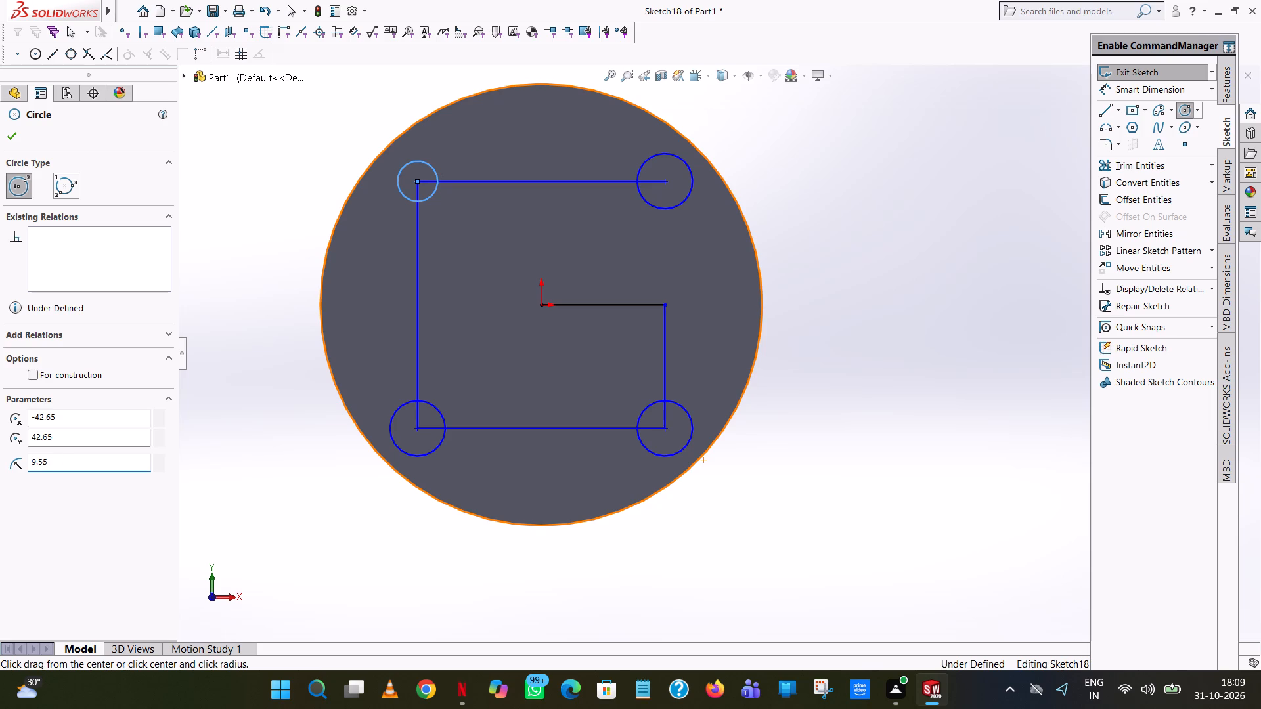
left_click(8, 136)
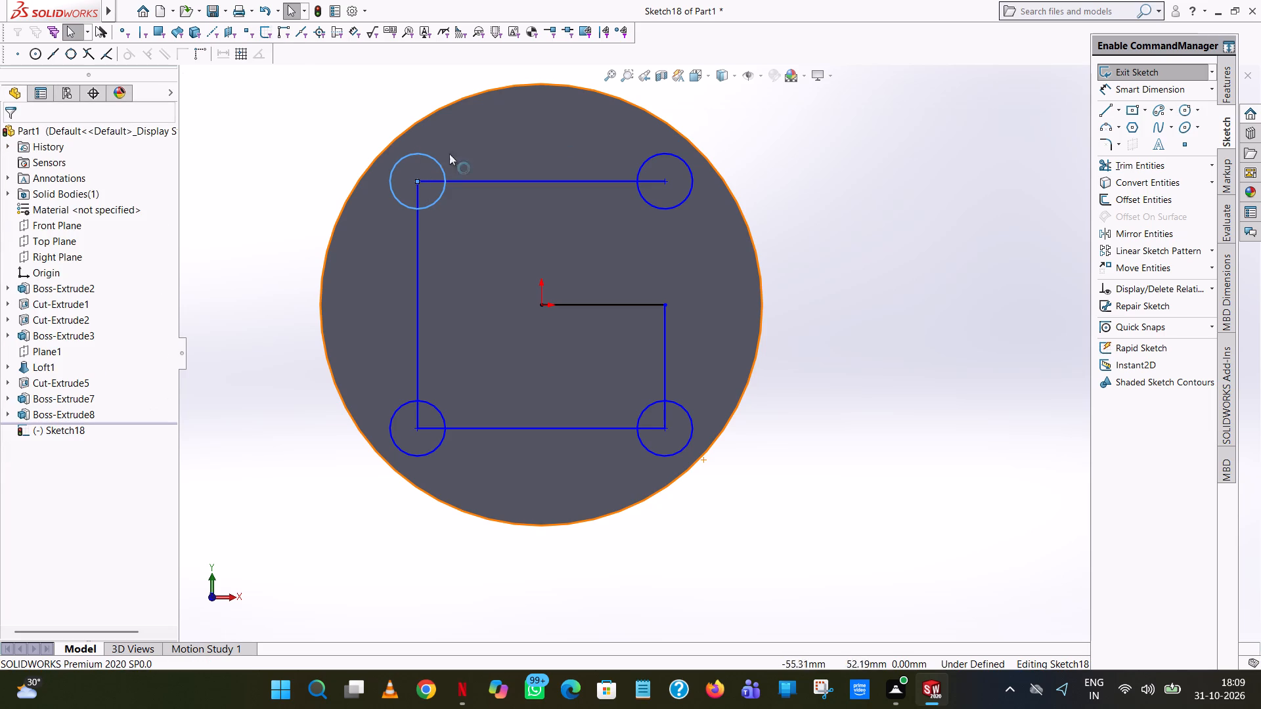
left_click(964, 140)
Trim away all the straight layout lines between the origin and the circle centres, leaving only the four circles.
left_click(1195, 167)
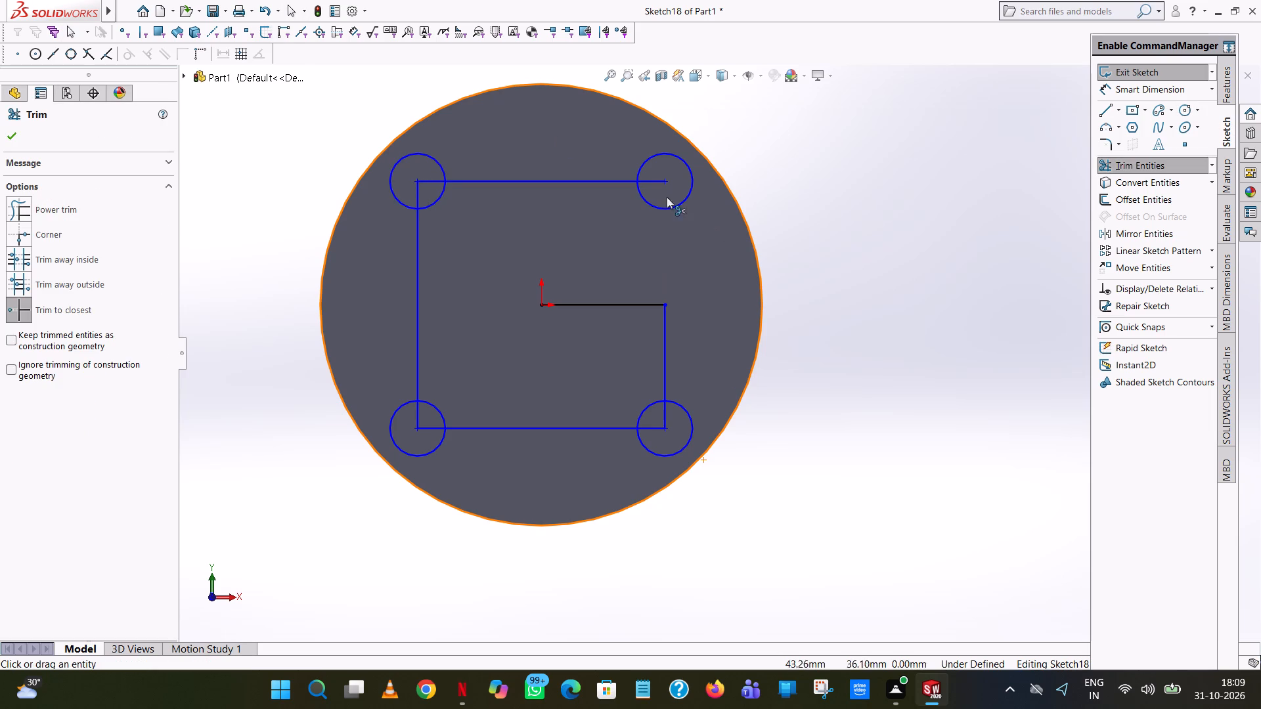
left_click(656, 183)
left_click(619, 184)
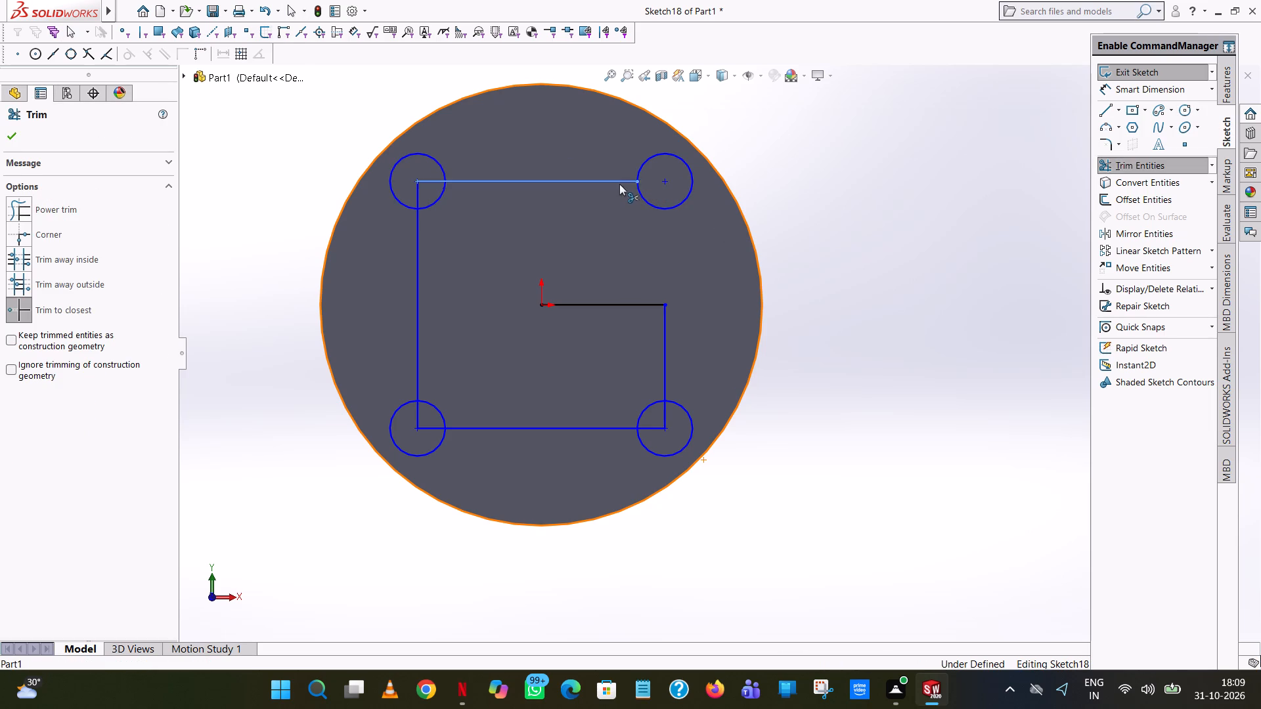
left_click(428, 183)
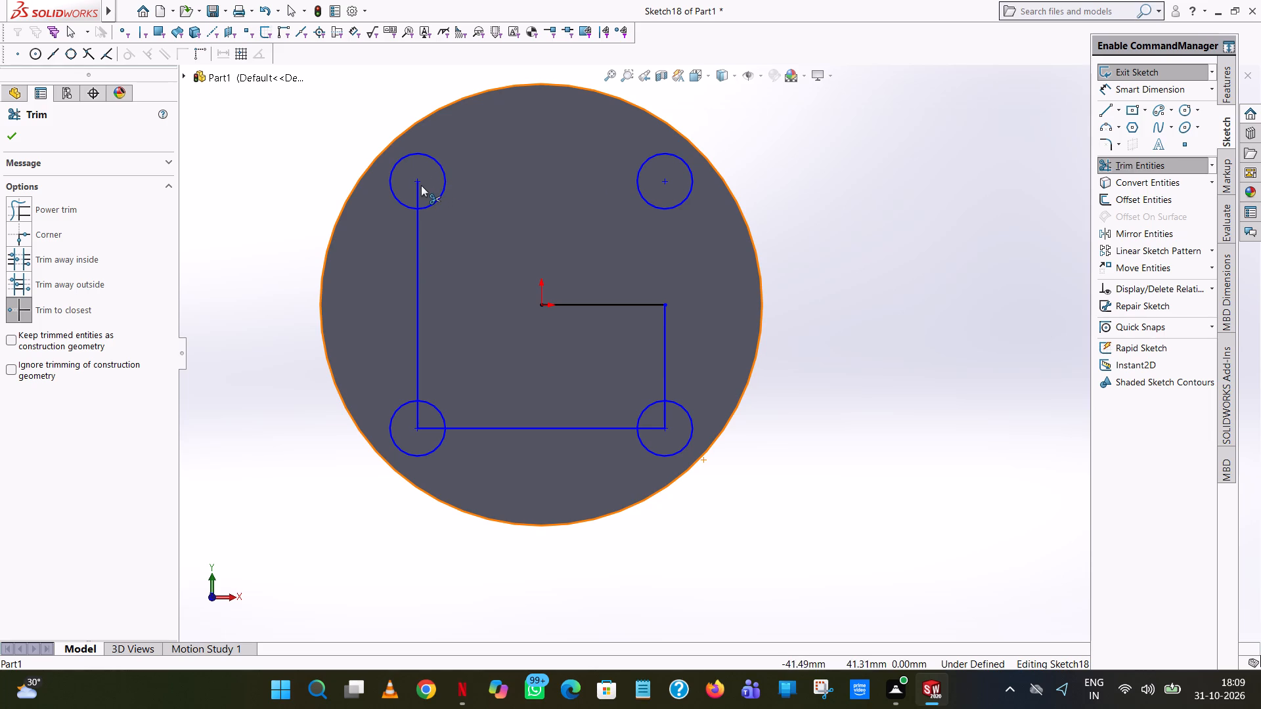
left_click(421, 185)
left_click(418, 240)
left_click(426, 427)
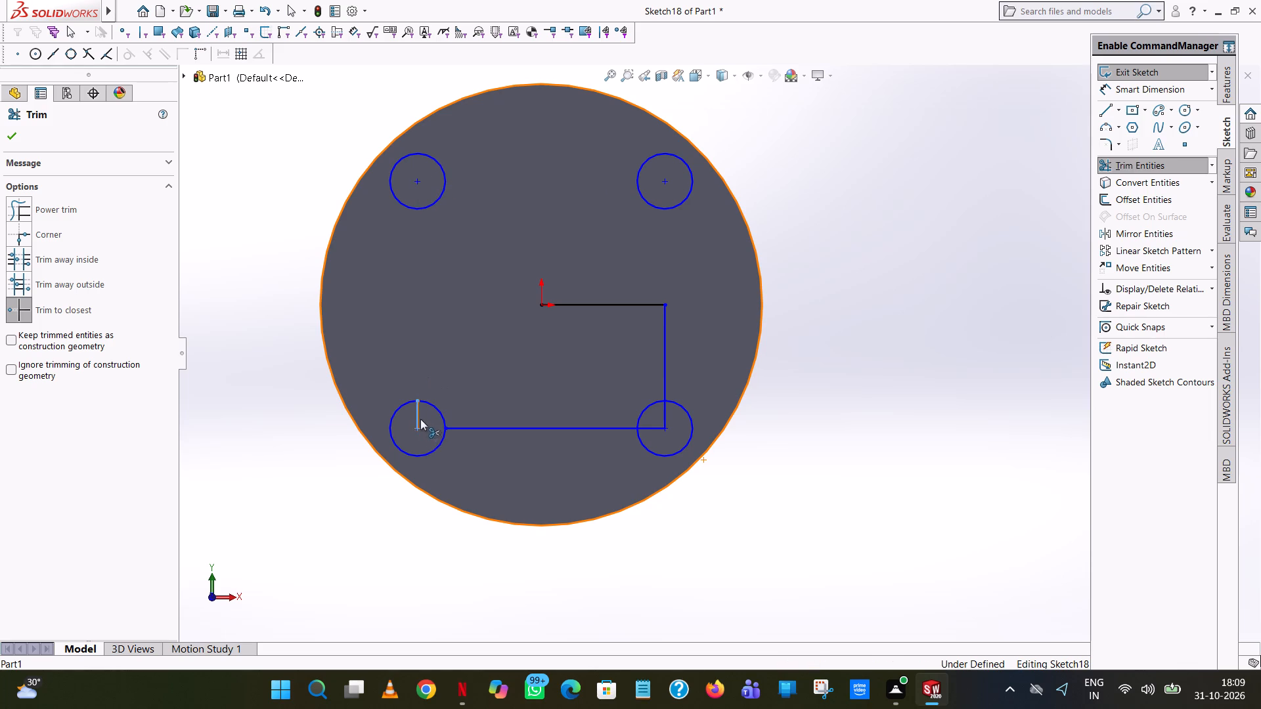
left_click(420, 419)
left_click(454, 428)
left_click(657, 430)
left_click(663, 420)
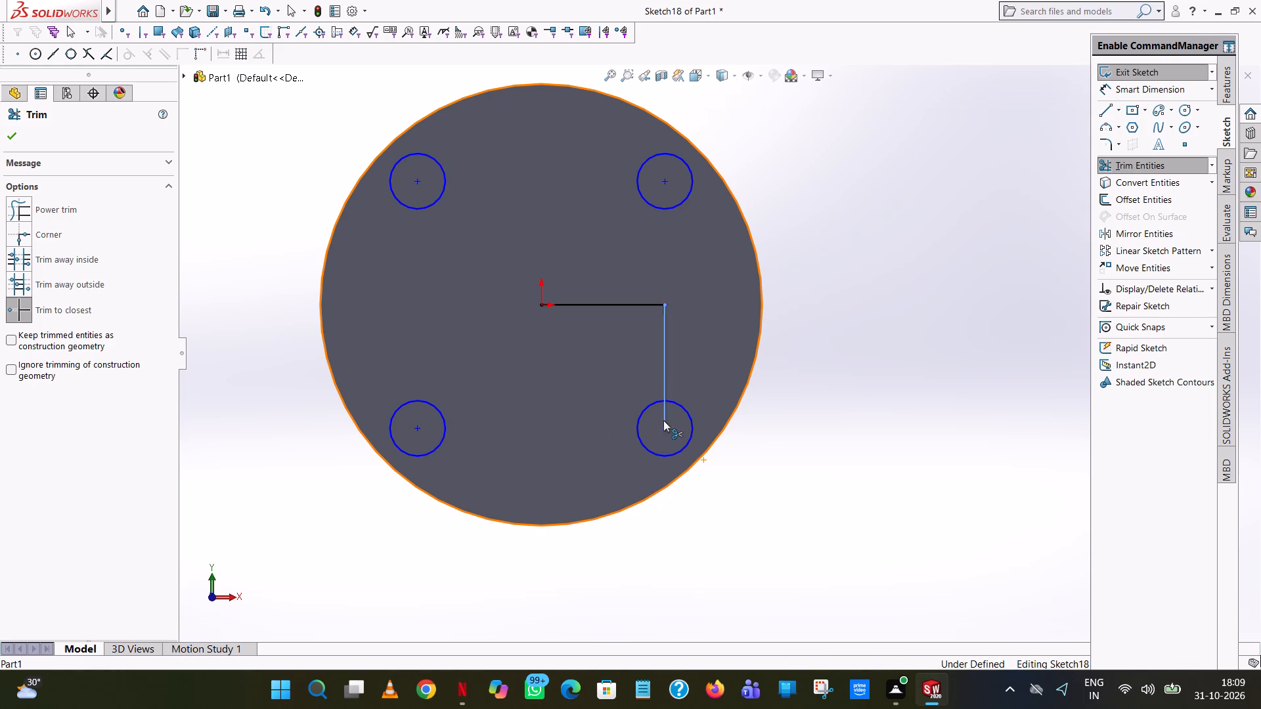
left_click(663, 370)
left_click(619, 304)
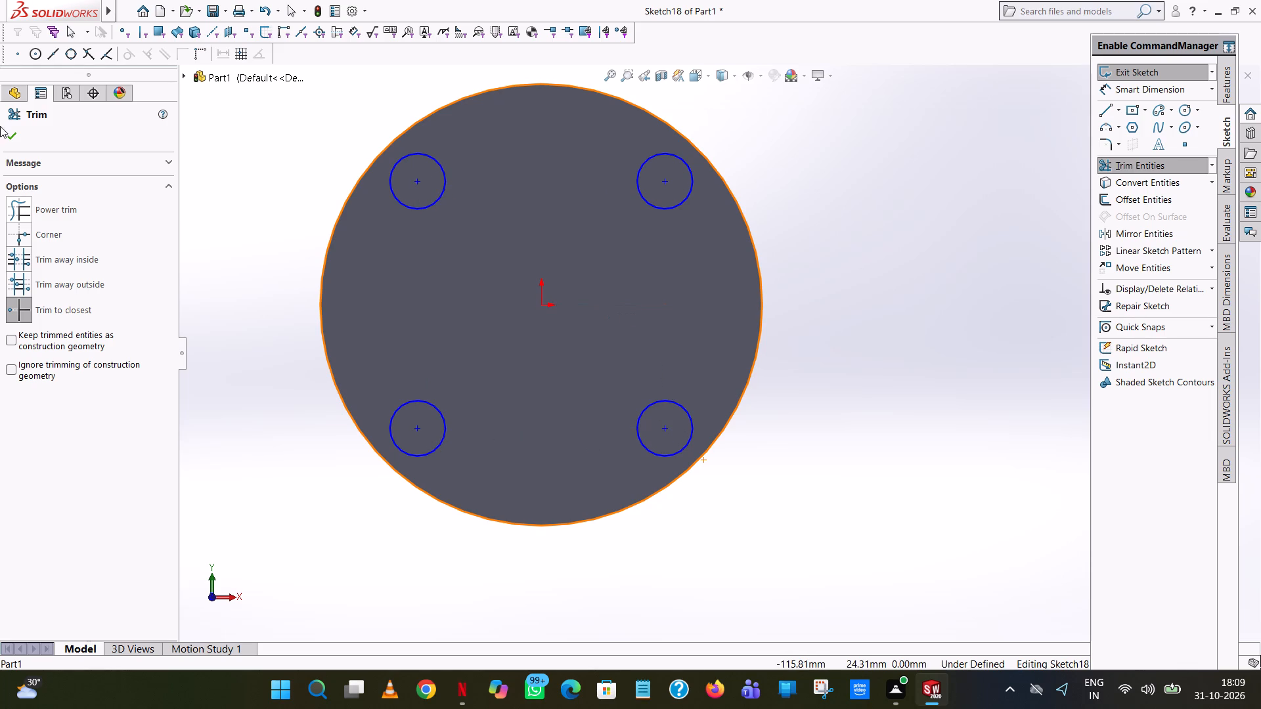
left_click(18, 134)
left_click(830, 172)
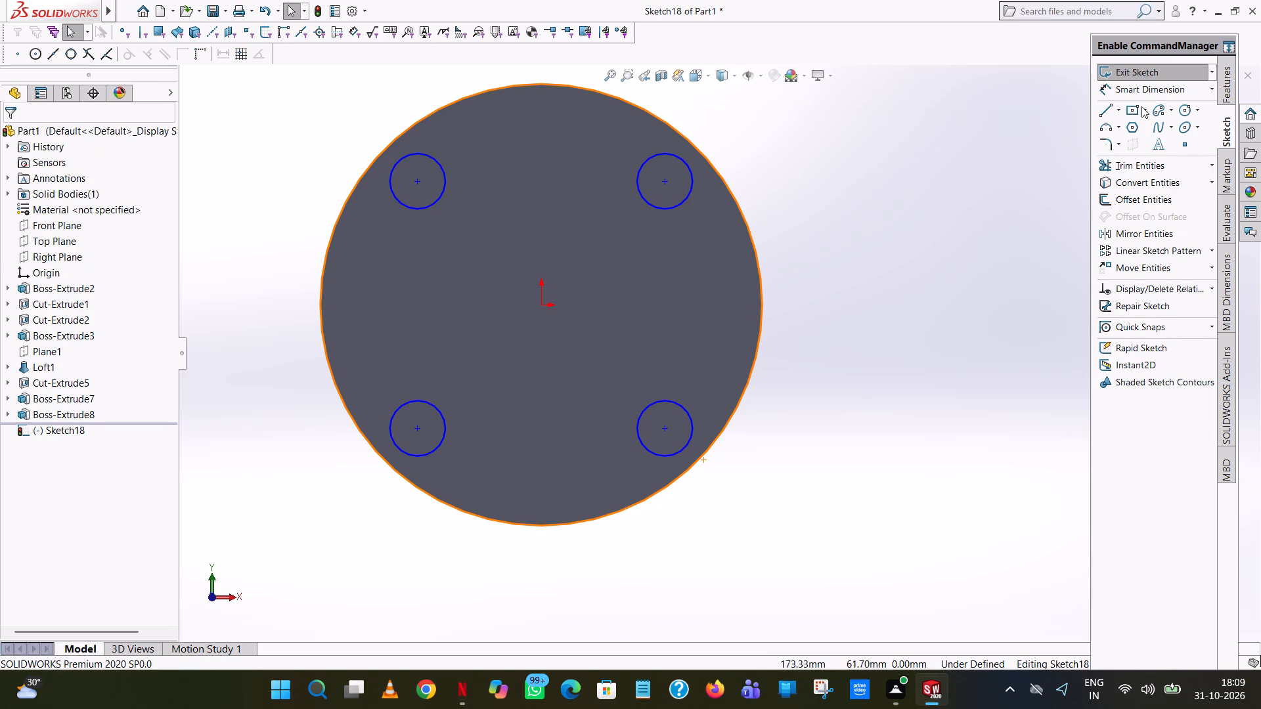
Add diameter dimensions to the upper-right and lower-right circles, keeping their drawn sizes.
left_click(1184, 85)
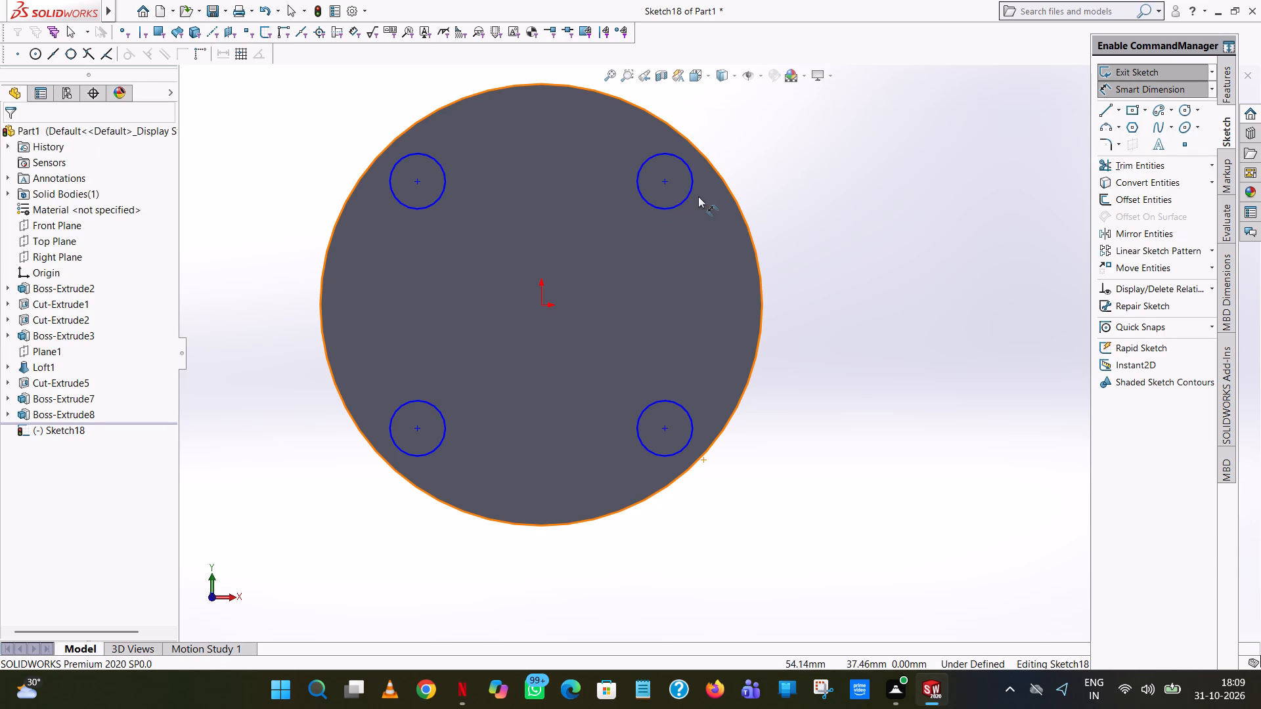
left_click(698, 196)
left_click(692, 171)
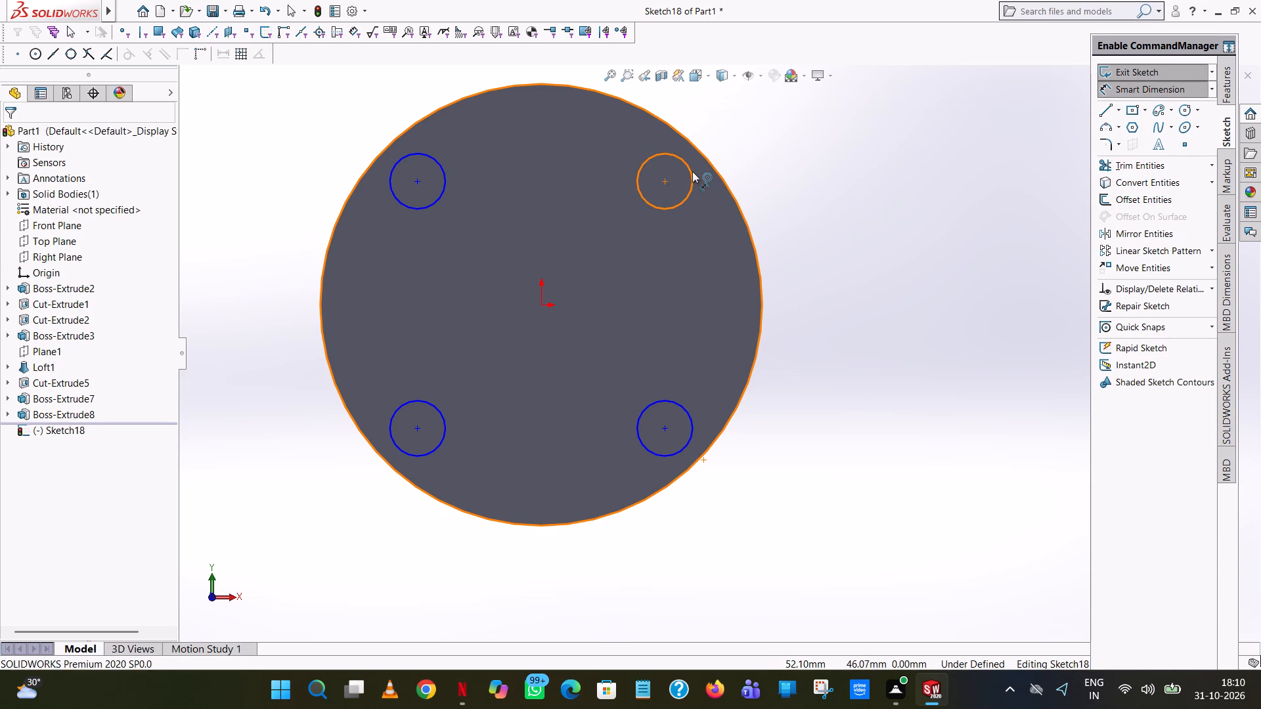
left_click(868, 169)
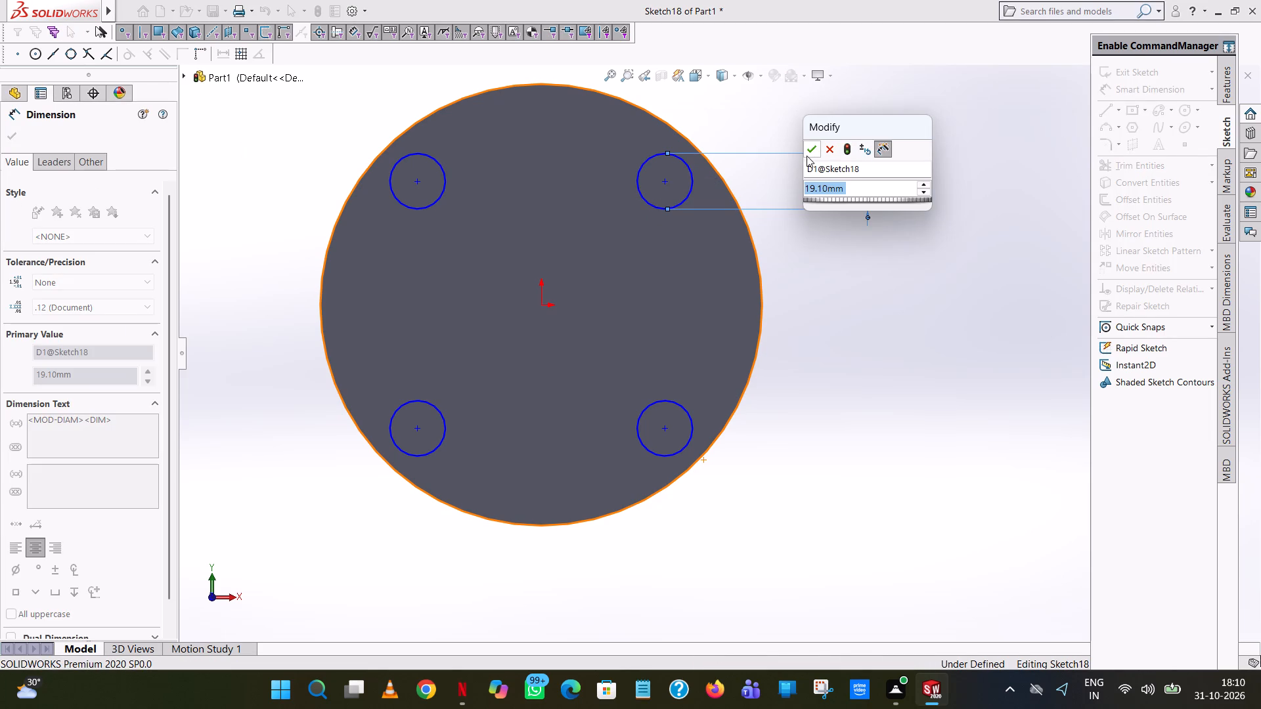
left_click(809, 155)
left_click(866, 265)
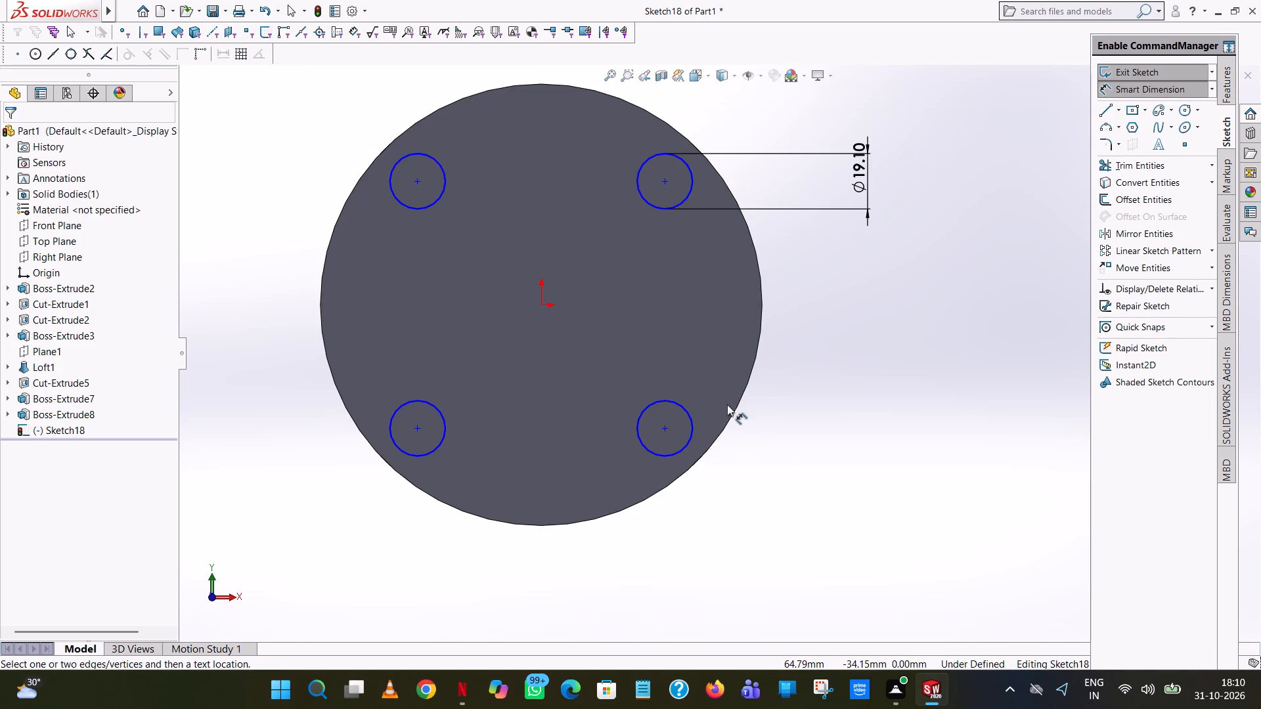
left_click(684, 413)
left_click(990, 410)
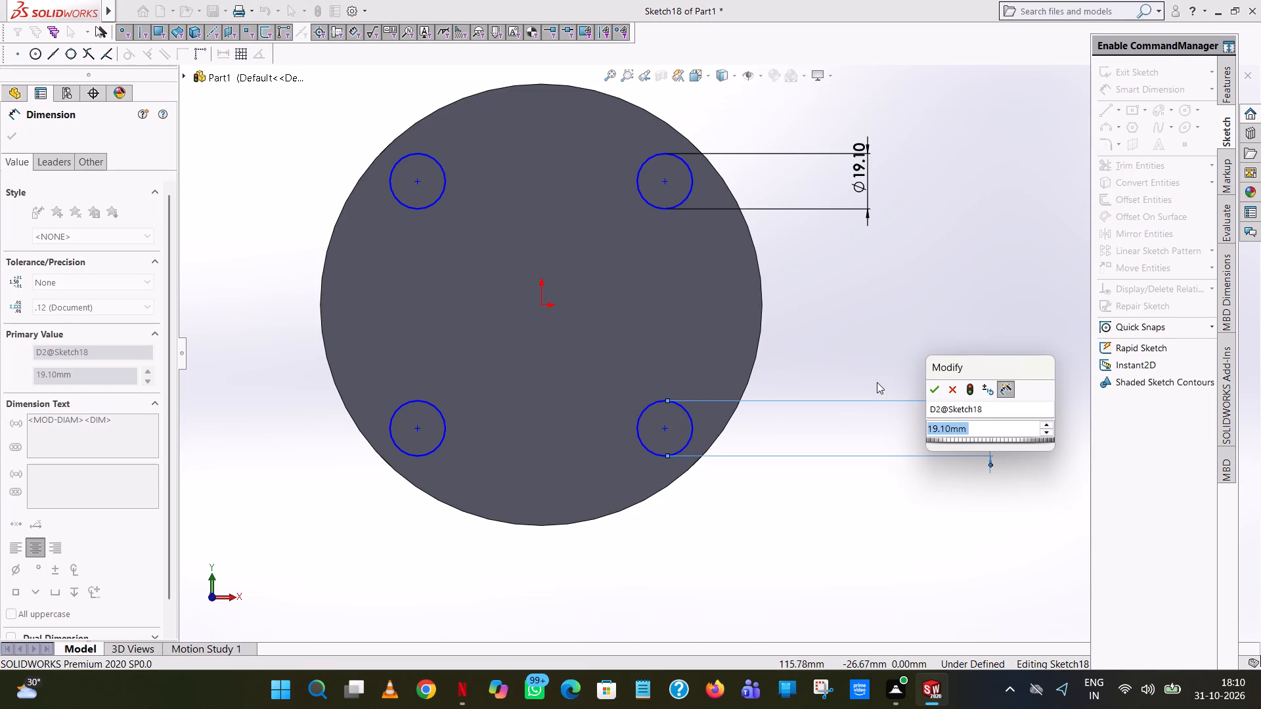
left_click(923, 387)
left_click(927, 385)
left_click(960, 284)
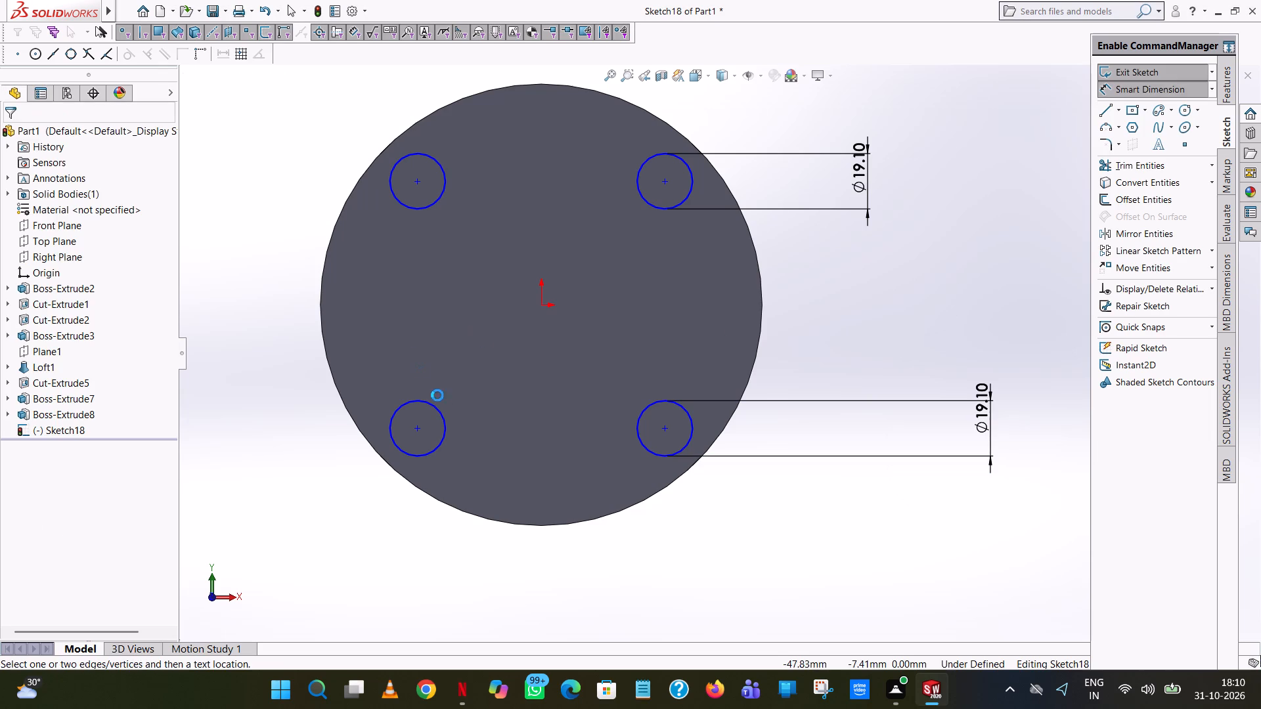
Add diameter dimensions to the lower-left and upper-left circles, keeping their drawn sizes.
left_click(447, 414)
left_click(436, 411)
left_click(272, 326)
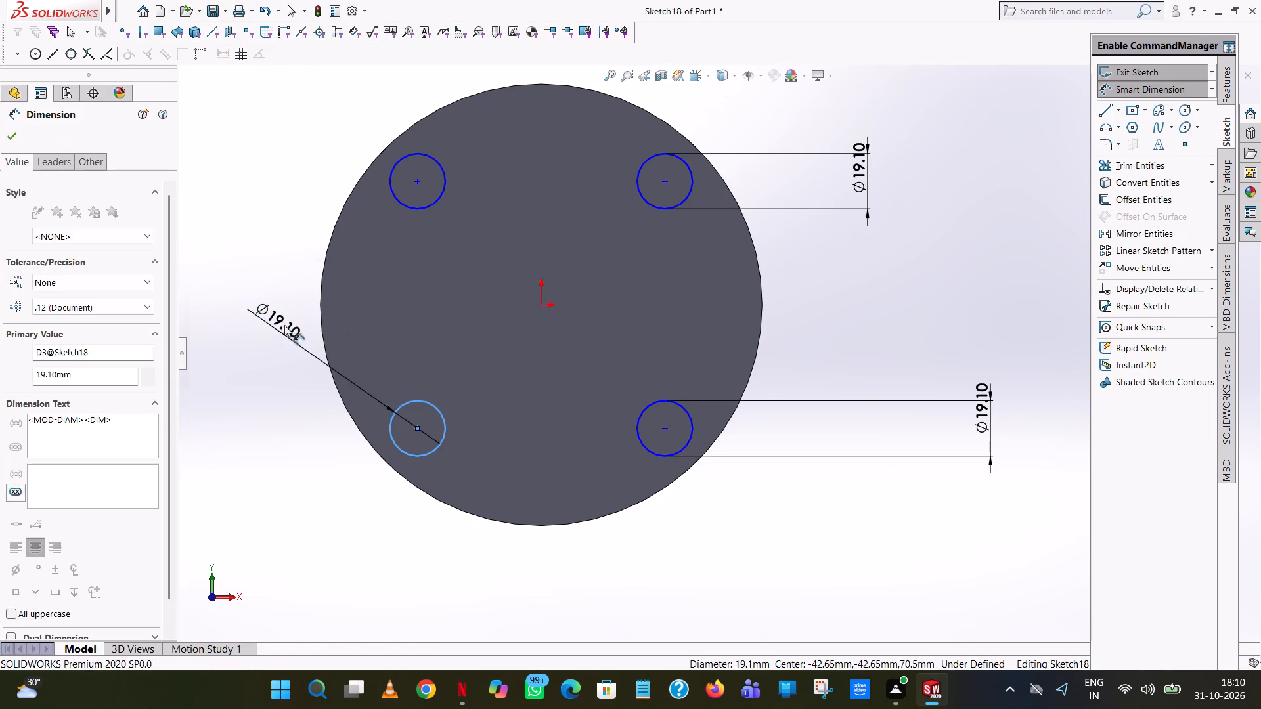
left_click(214, 306)
left_click(254, 207)
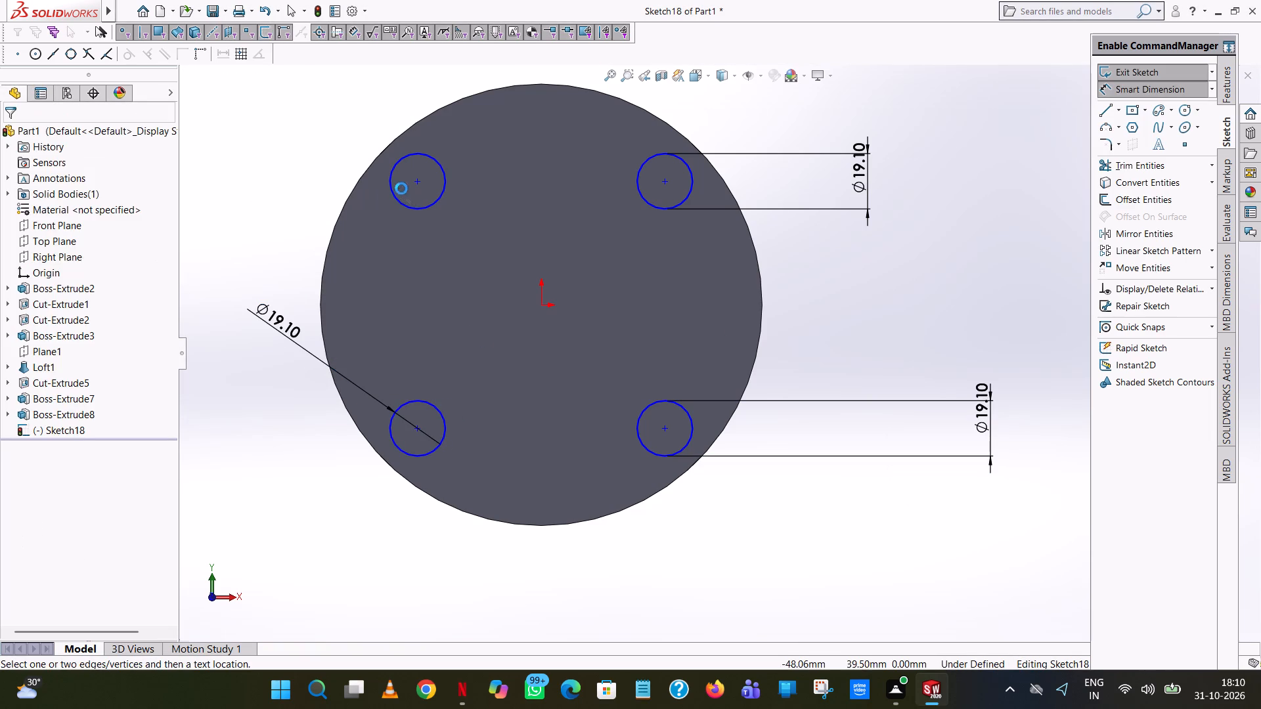
left_click_drag(391, 179, 632, 190)
left_click(327, 101)
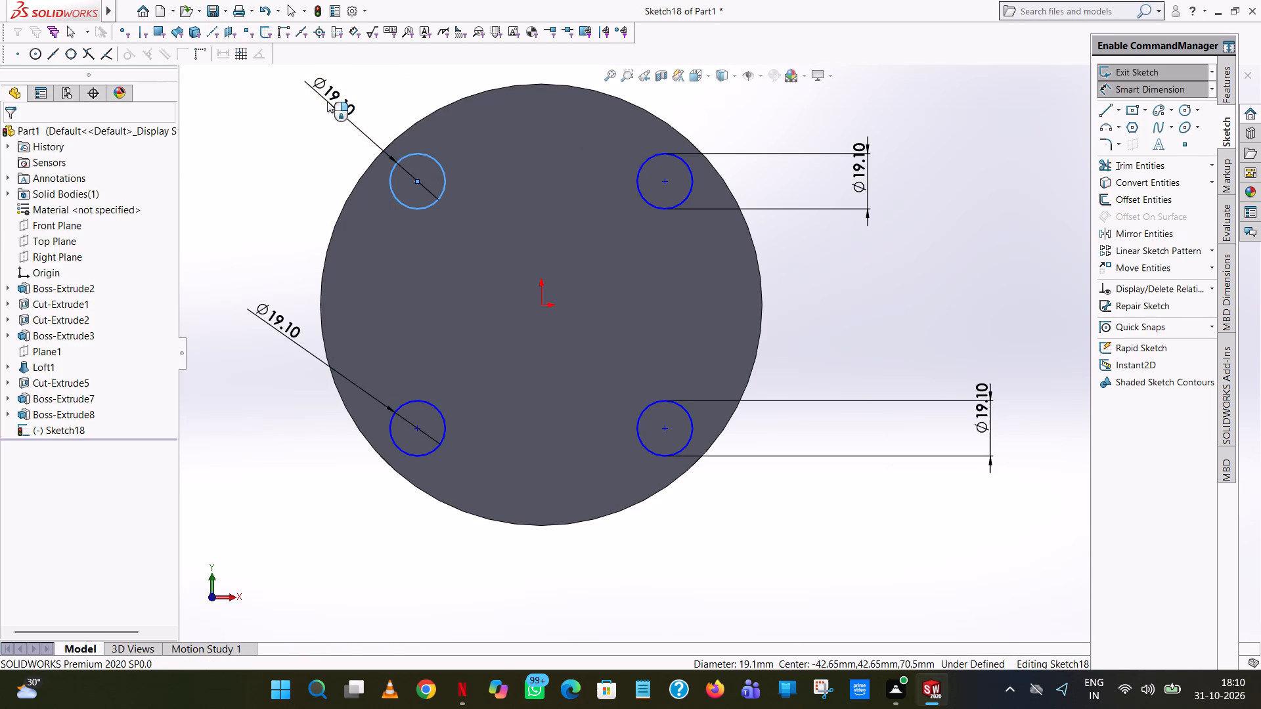
left_click(270, 84)
left_click(255, 127)
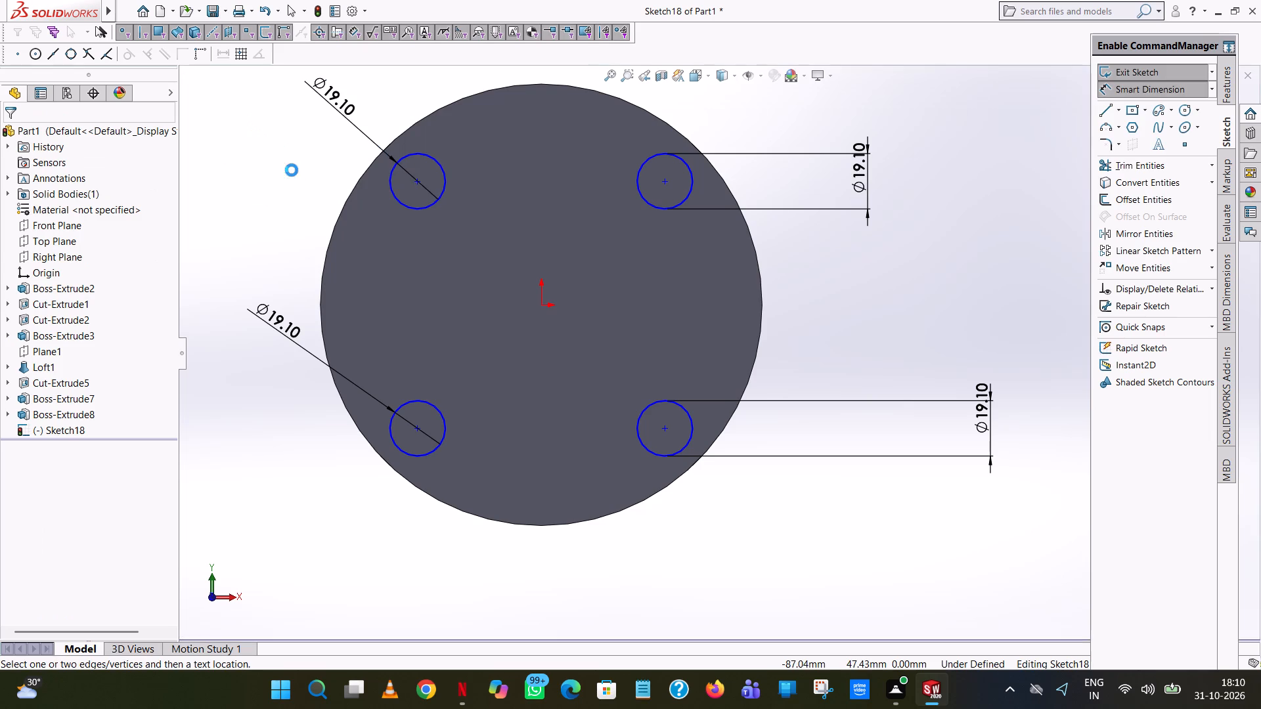
Dimension the vertical and horizontal distances from the origin to the upper-right circle's centre, keeping the drawn position.
left_click(664, 183)
left_click(542, 307)
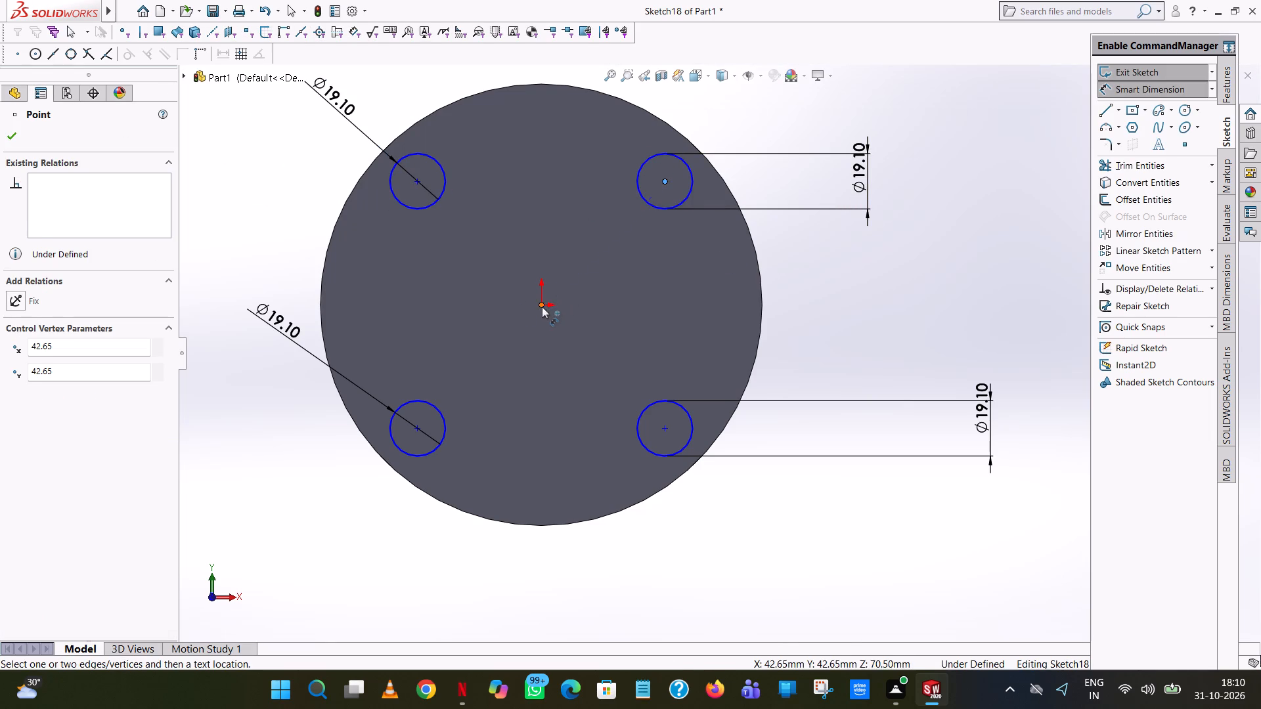
left_click(1009, 301)
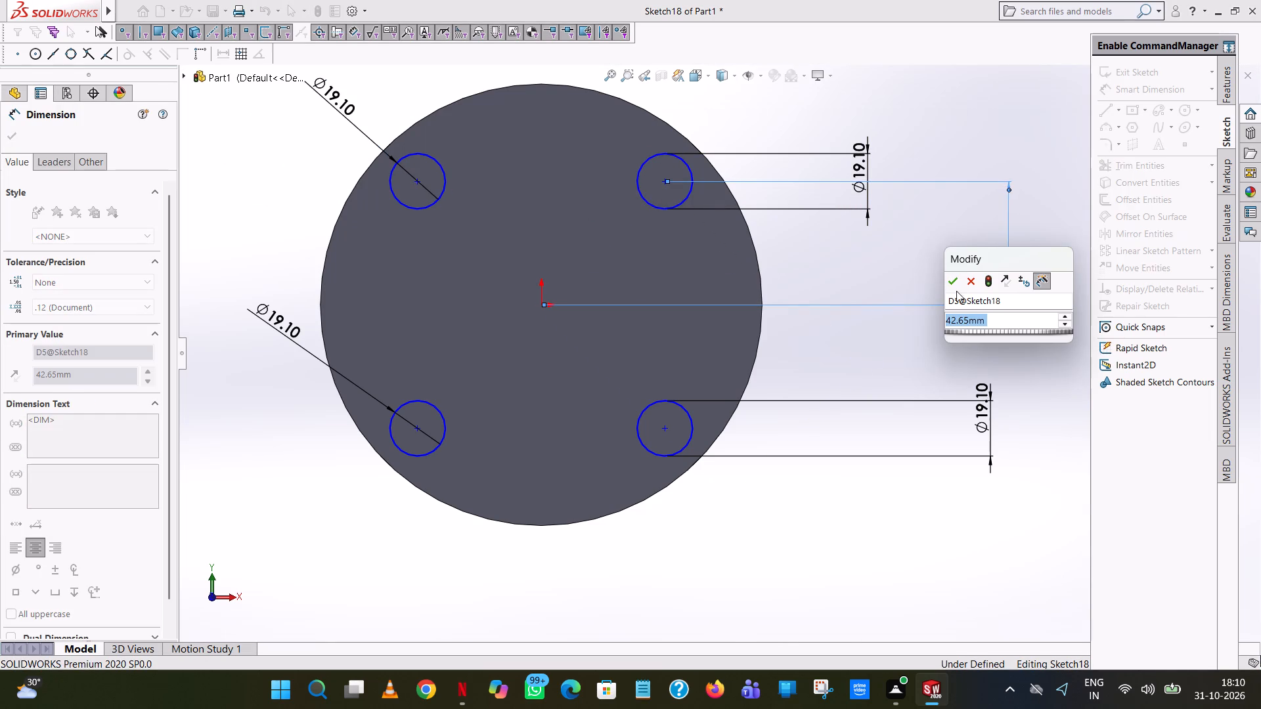
left_click(952, 286)
left_click(924, 267)
left_click(541, 307)
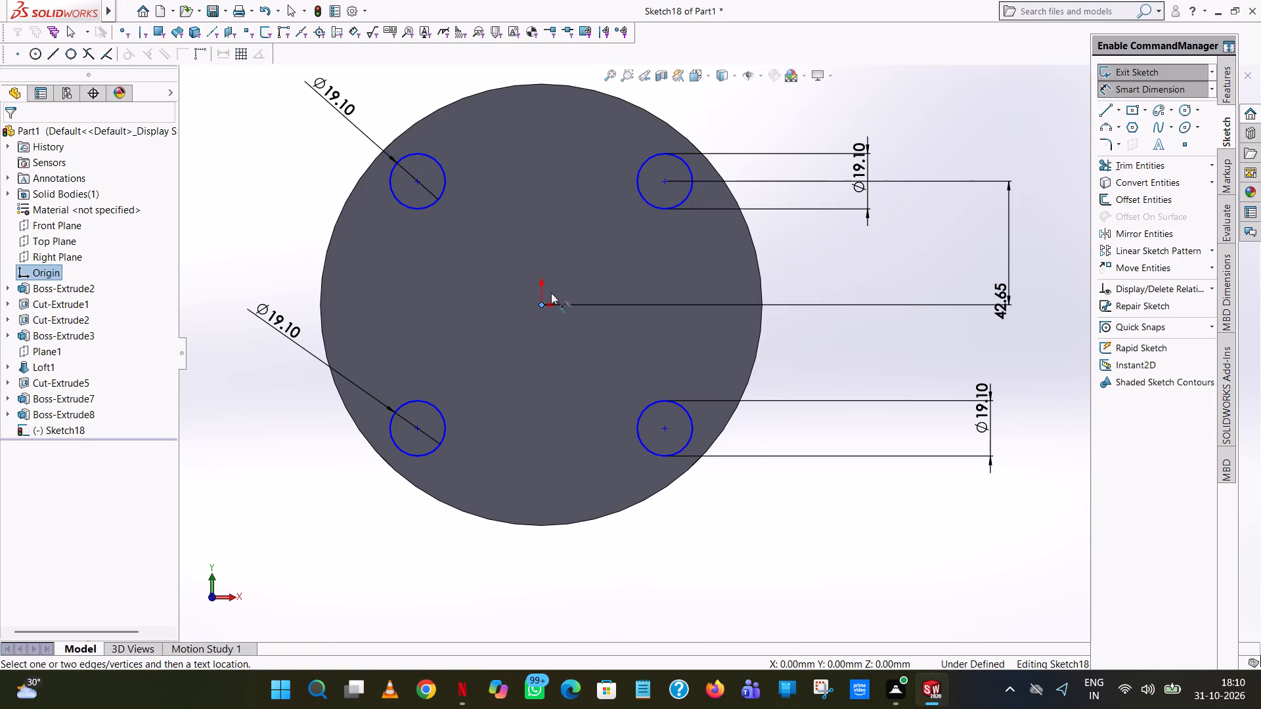
left_click(663, 184)
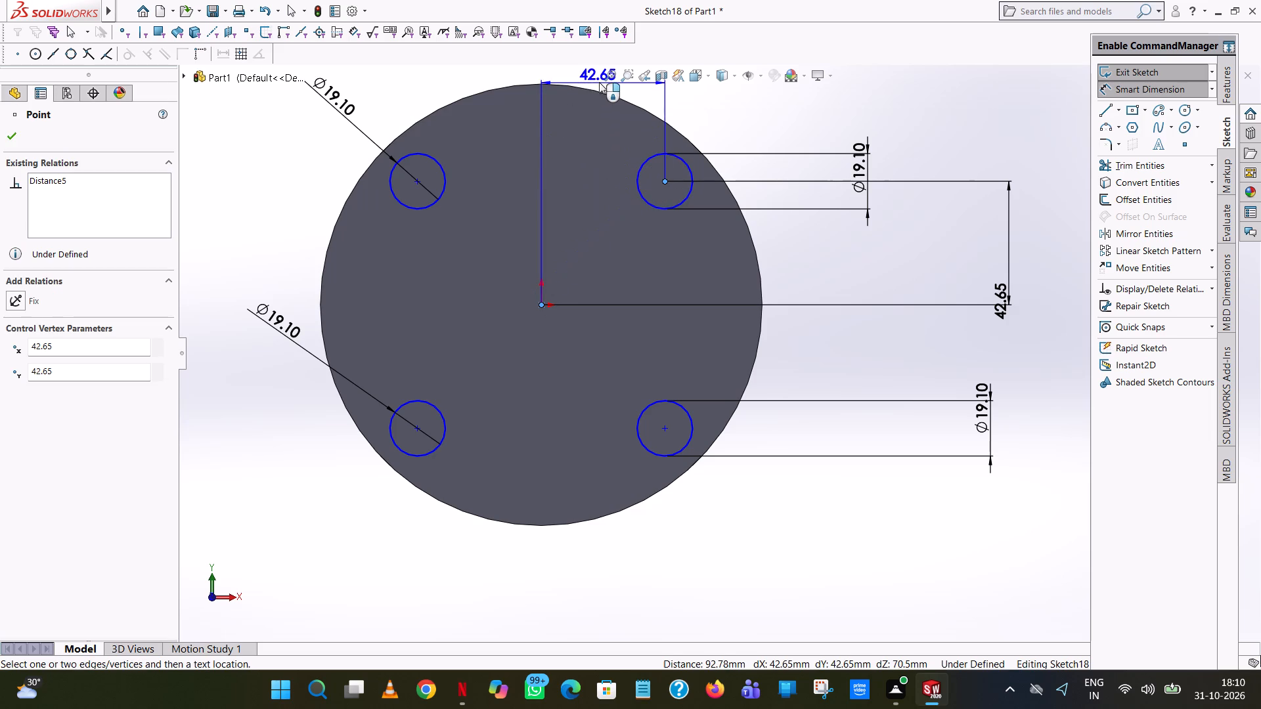
scroll(581, 102, "up", 1)
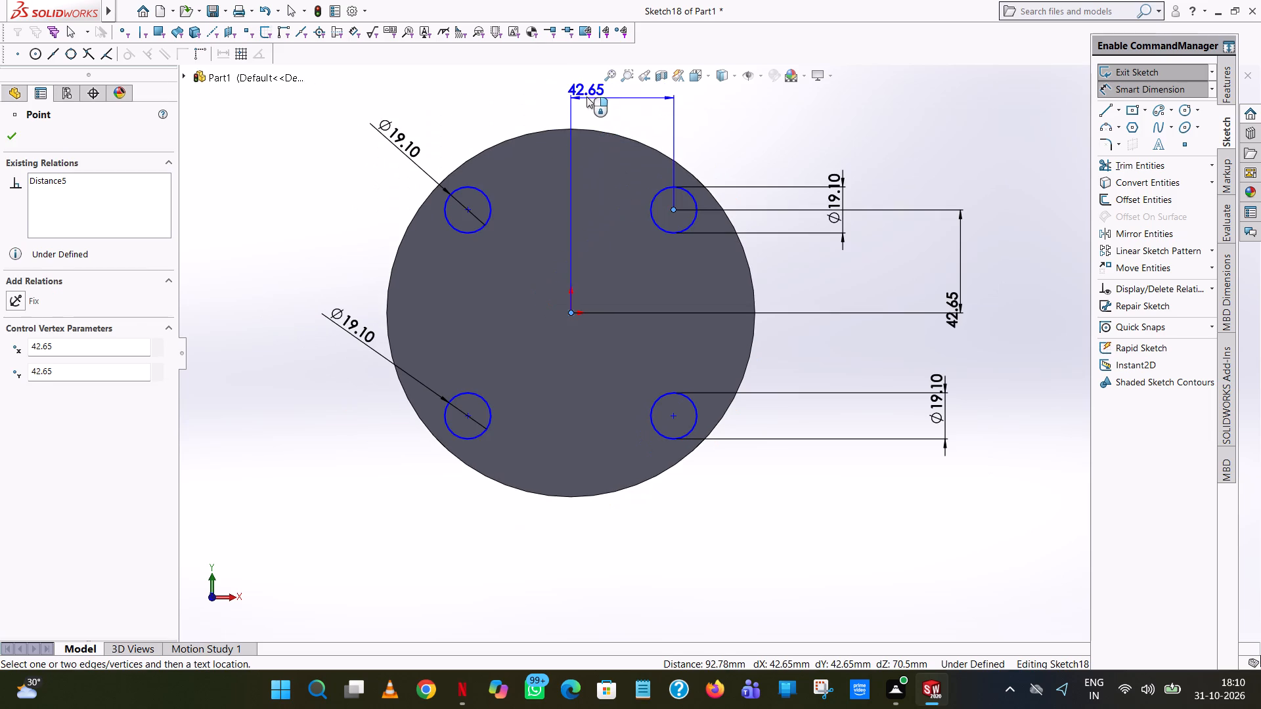
left_click(586, 97)
left_click(532, 81)
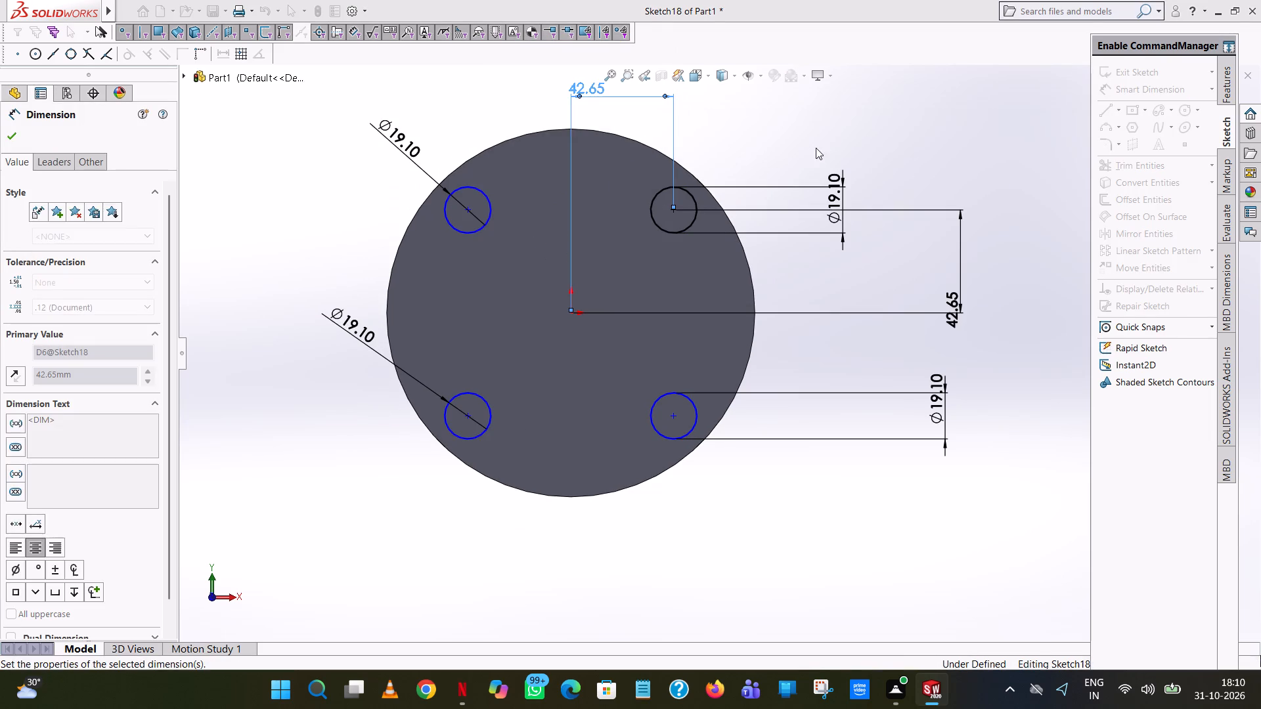
left_click(816, 148)
Dimension the horizontal and vertical distances from the origin to the lower-right circle's centre, keeping the drawn position.
left_click(571, 312)
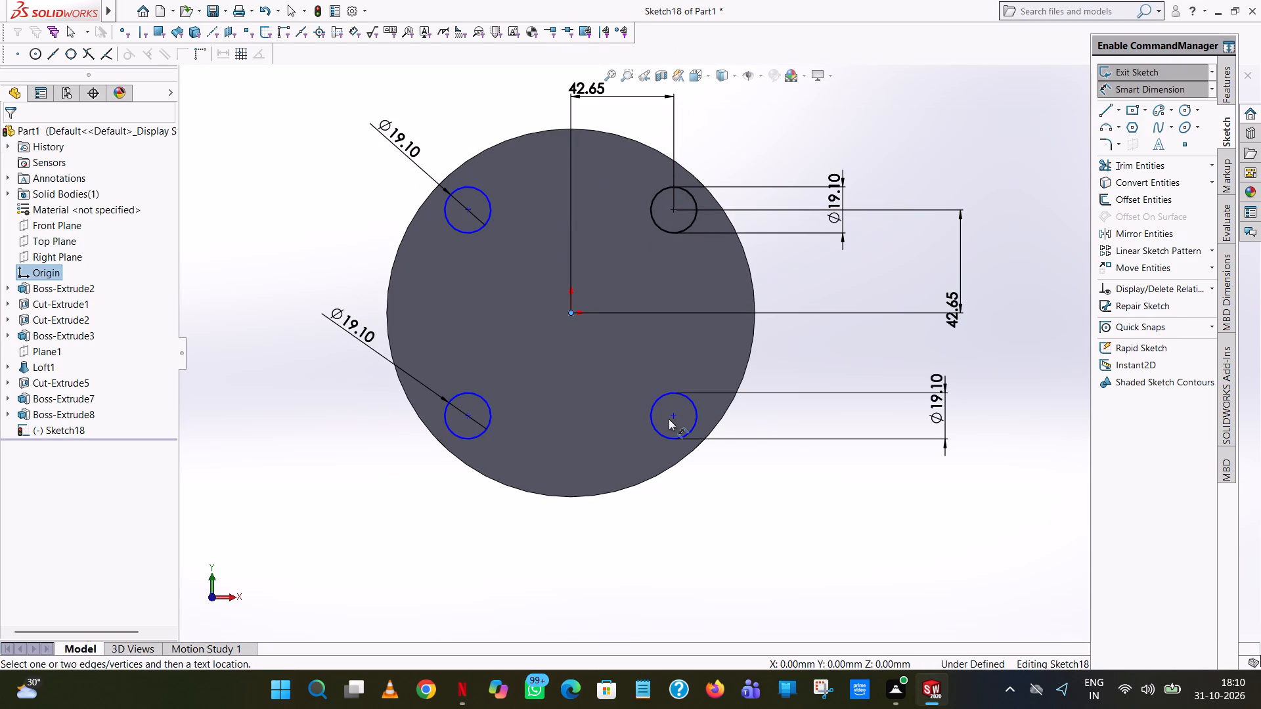
left_click(671, 418)
left_click(596, 538)
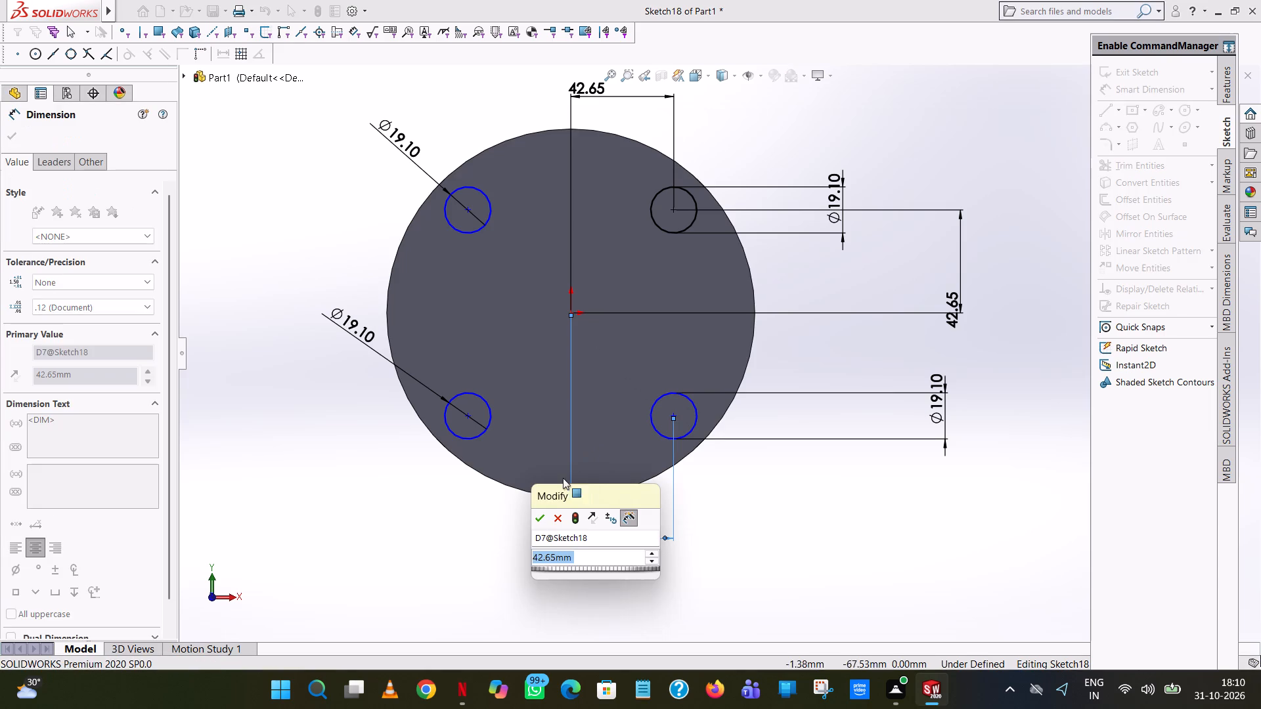
left_click(546, 515)
left_click(856, 536)
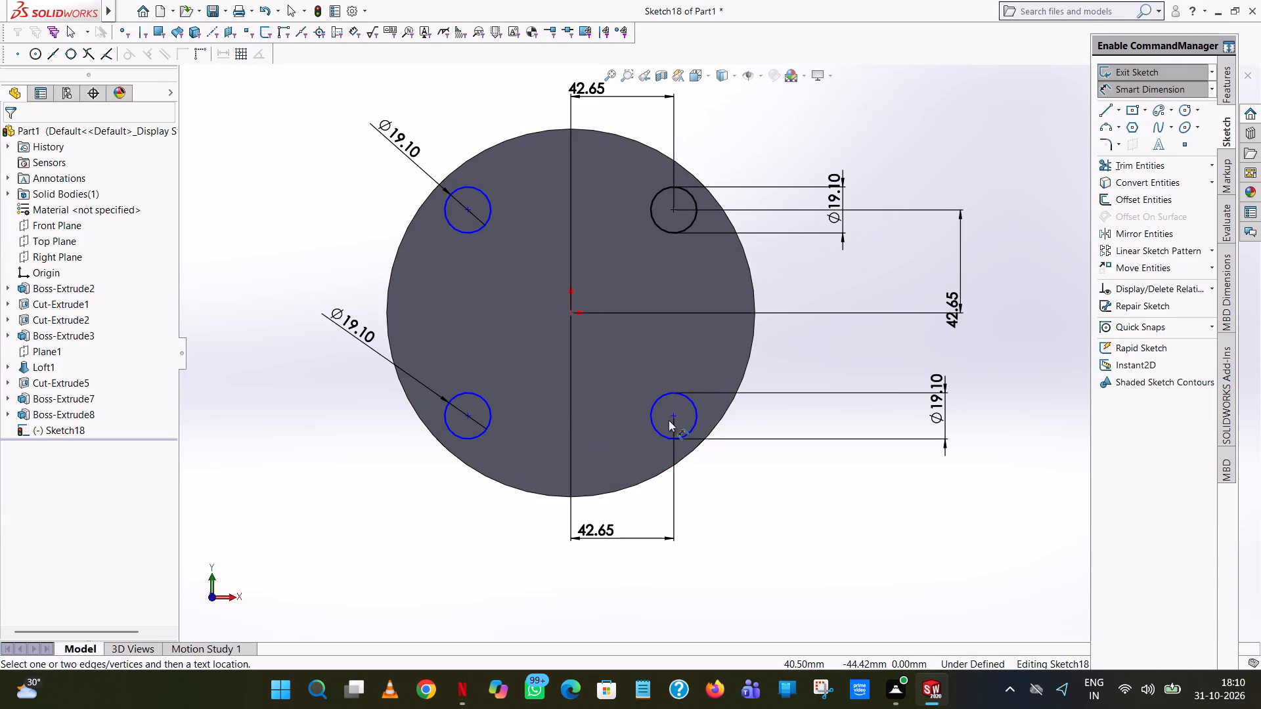
left_click(676, 417)
left_click(572, 309)
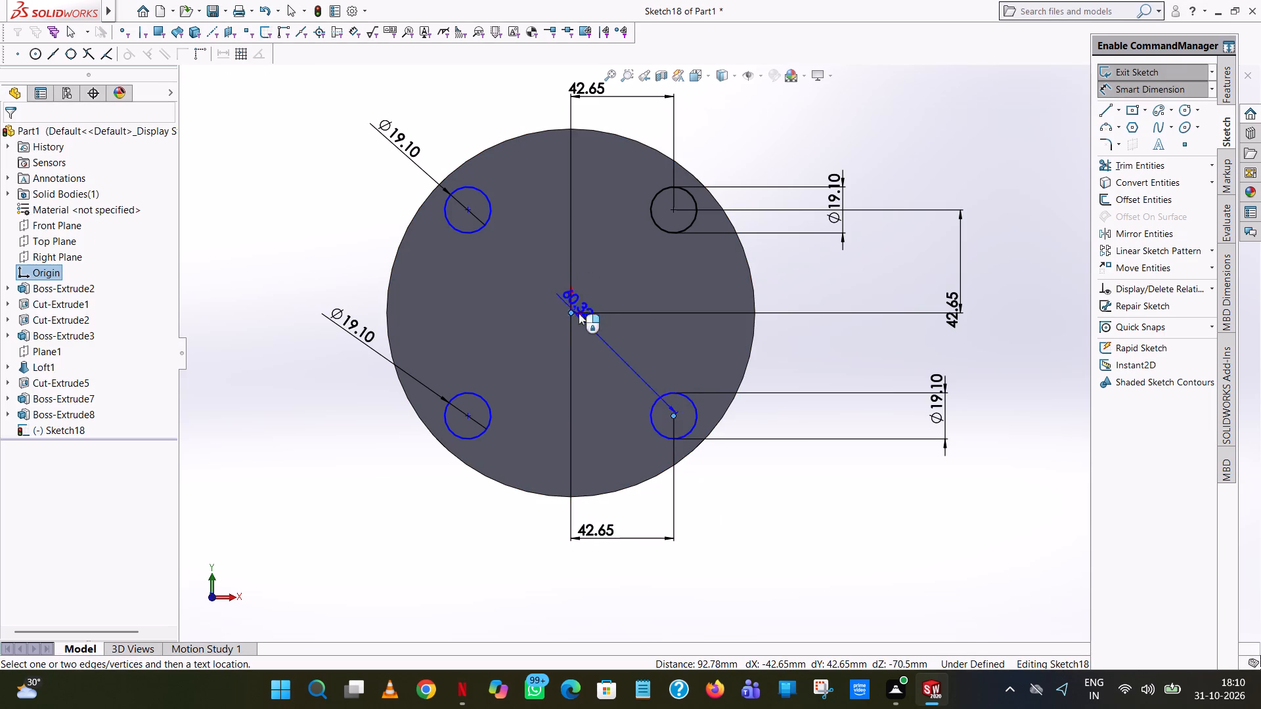
left_click(852, 356)
left_click(796, 338)
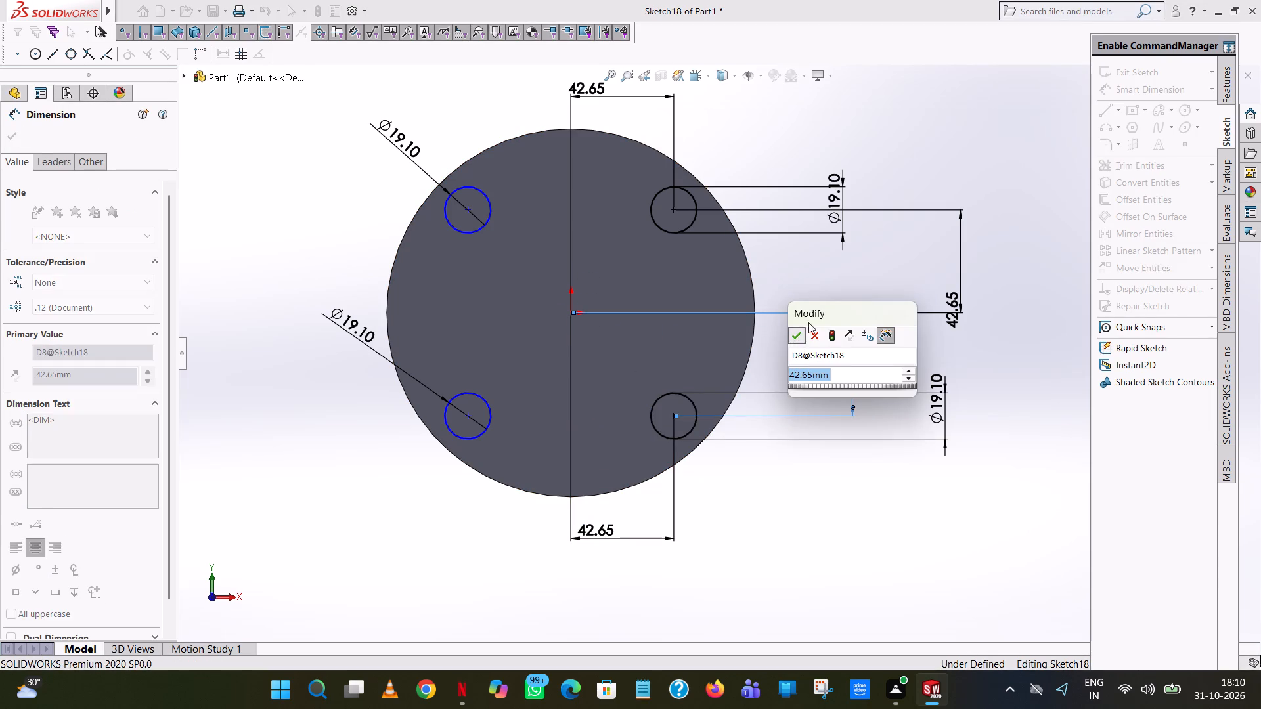
left_click(840, 284)
Dimension the horizontal and vertical distances from the origin to the lower-left circle's centre, keeping the drawn position.
left_click(571, 314)
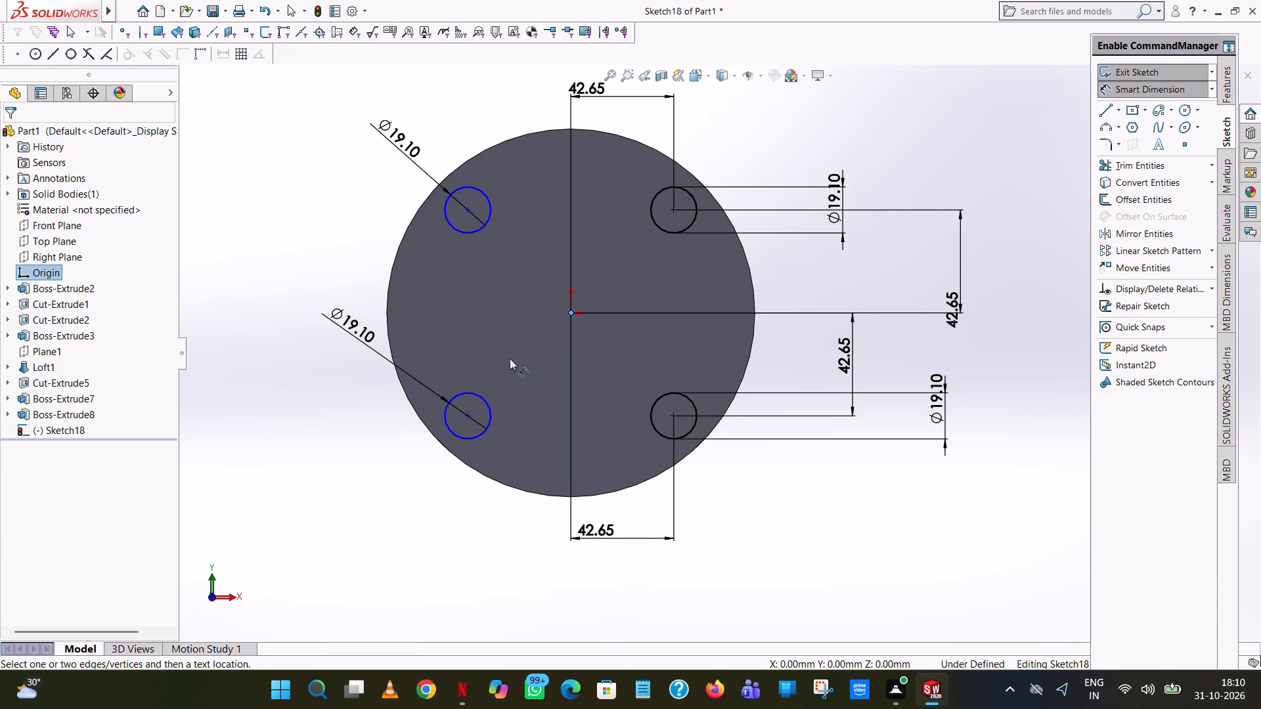
left_click(466, 419)
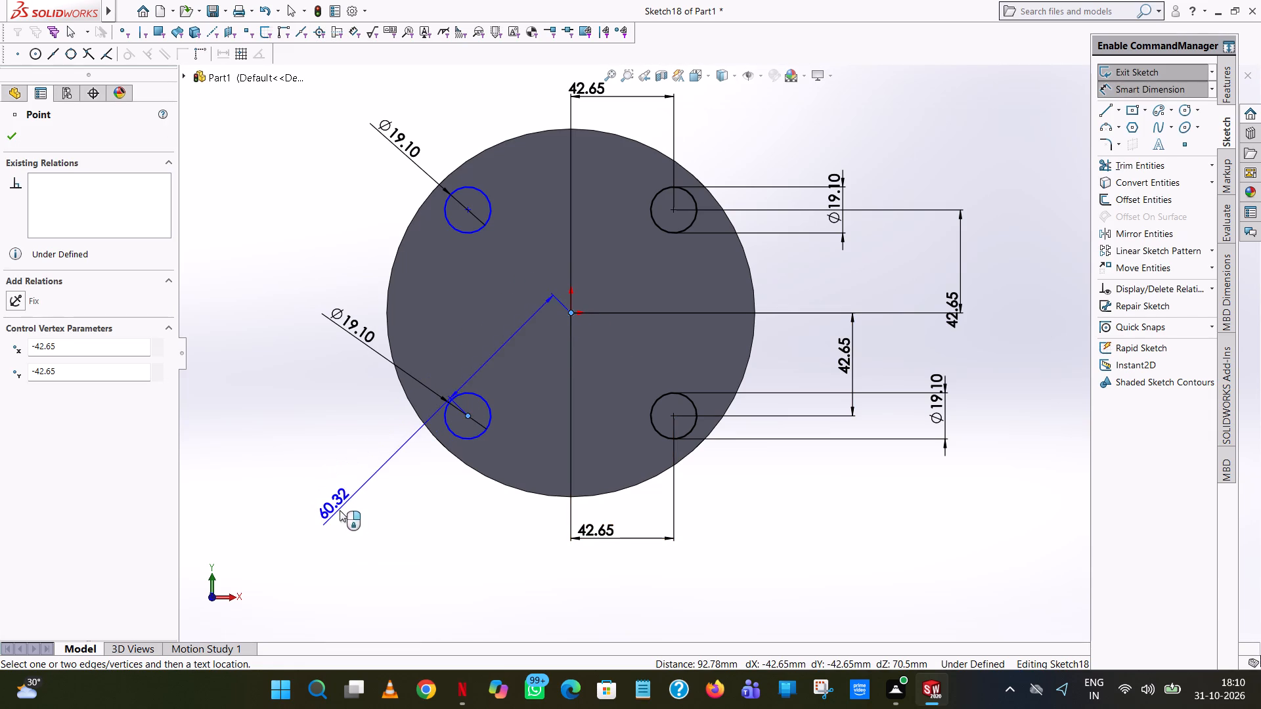
left_click(498, 541)
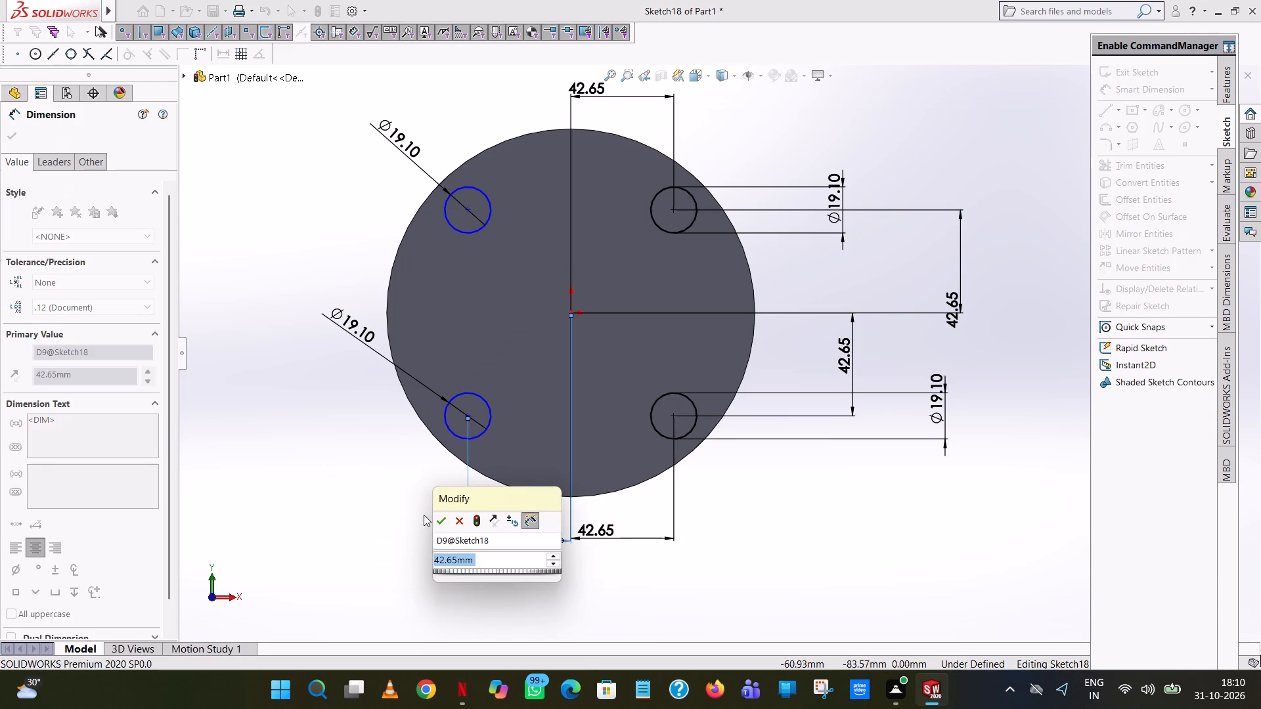
left_click(445, 517)
left_click(312, 454)
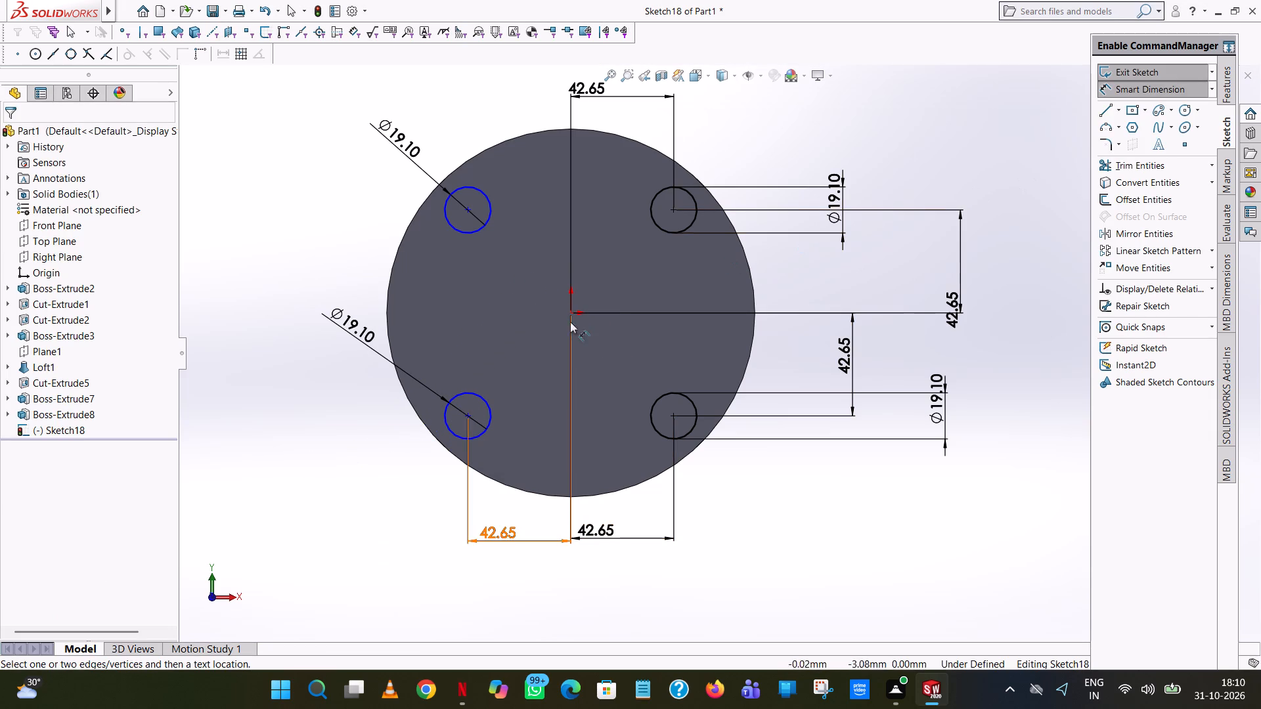
left_click(466, 416)
left_click(569, 314)
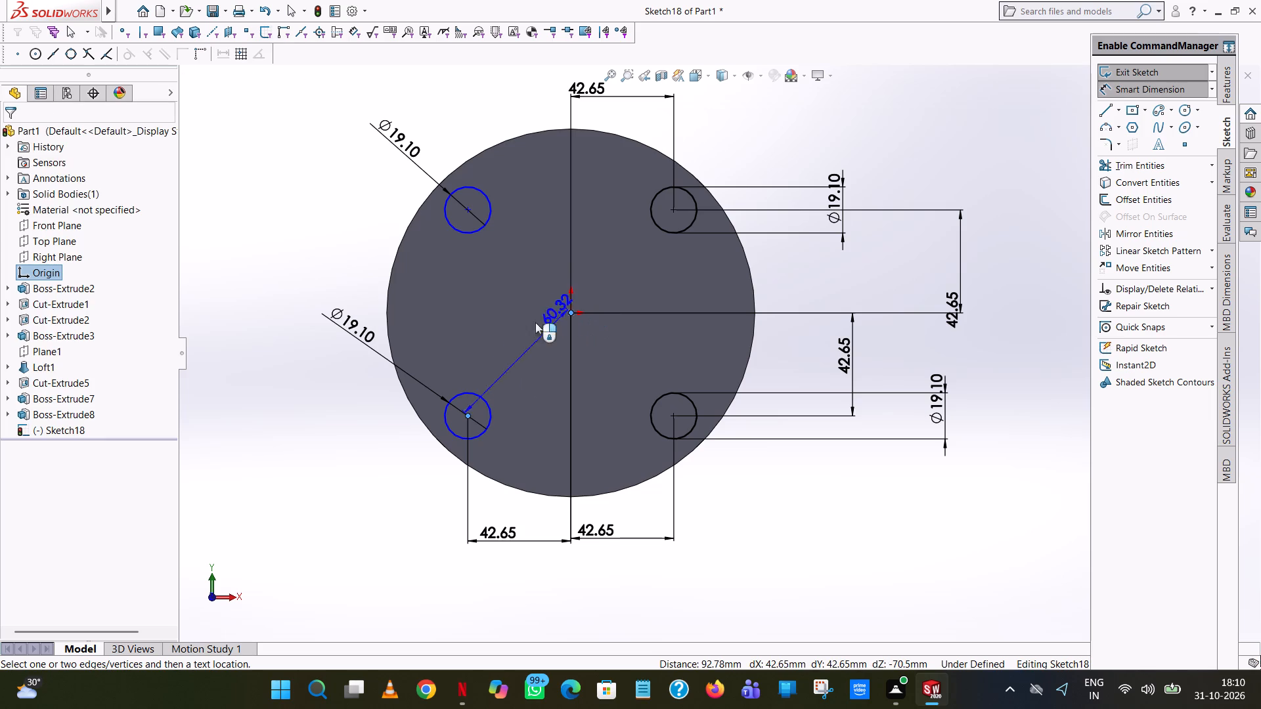
left_click(280, 367)
left_click(227, 346)
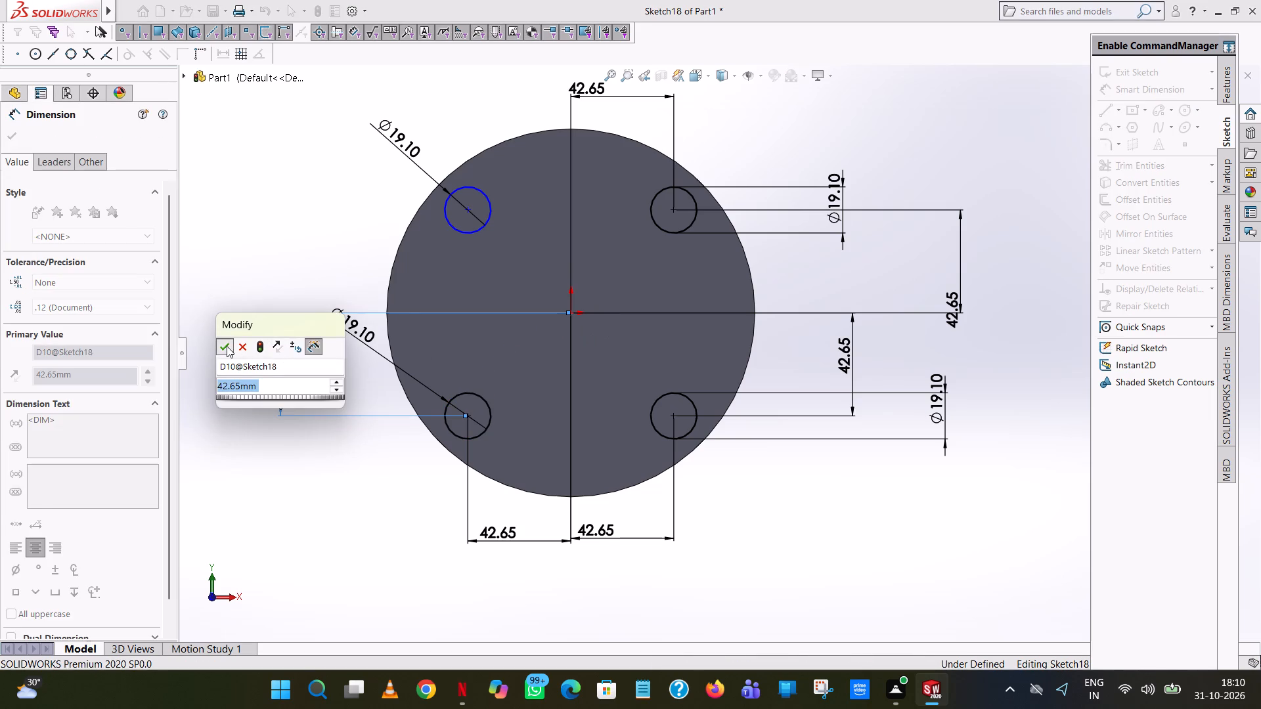
left_click(256, 223)
Dimension the horizontal and vertical distances from the origin to the upper-left circle's centre, keeping the drawn position.
left_click(469, 211)
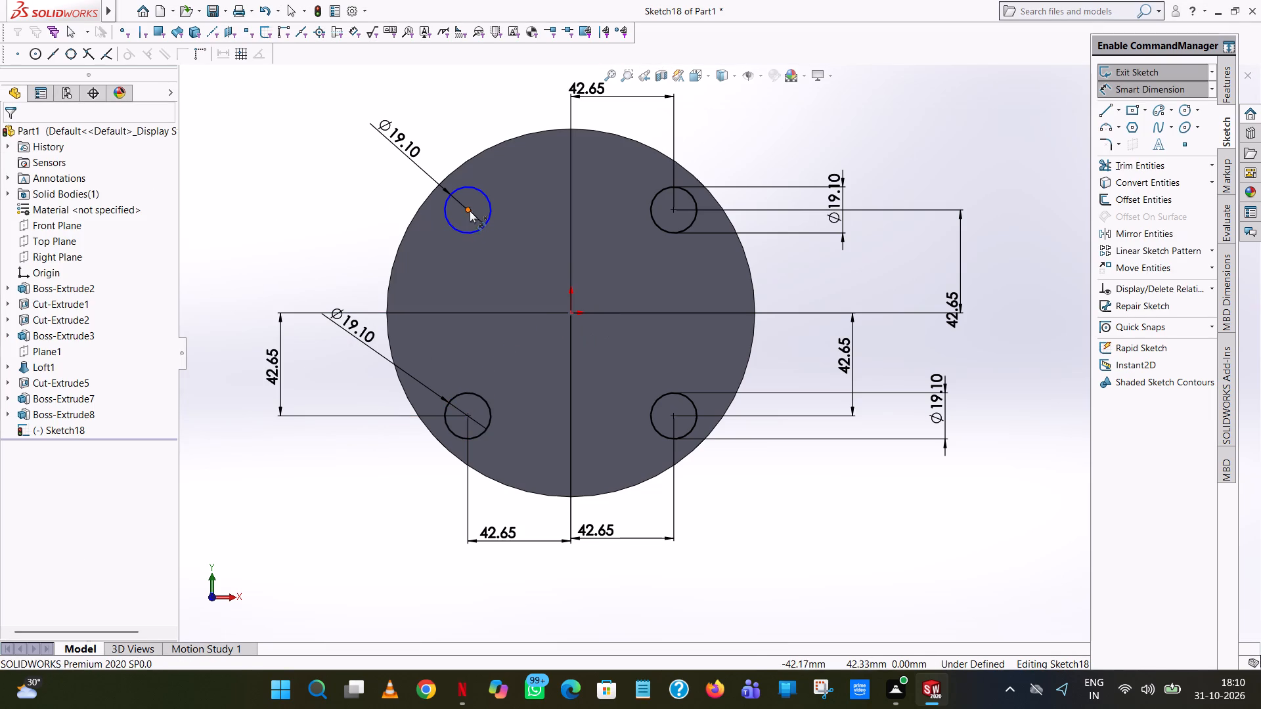
left_click(568, 314)
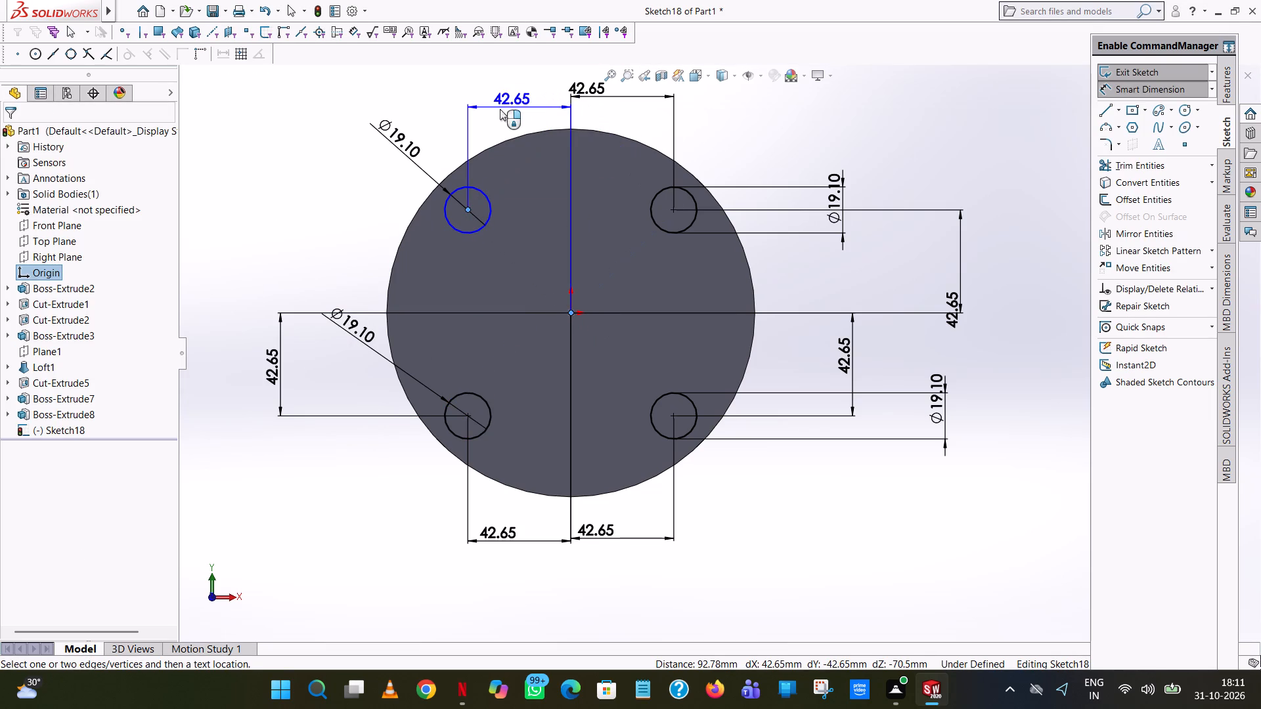
left_click(500, 109)
left_click(449, 97)
left_click(379, 144)
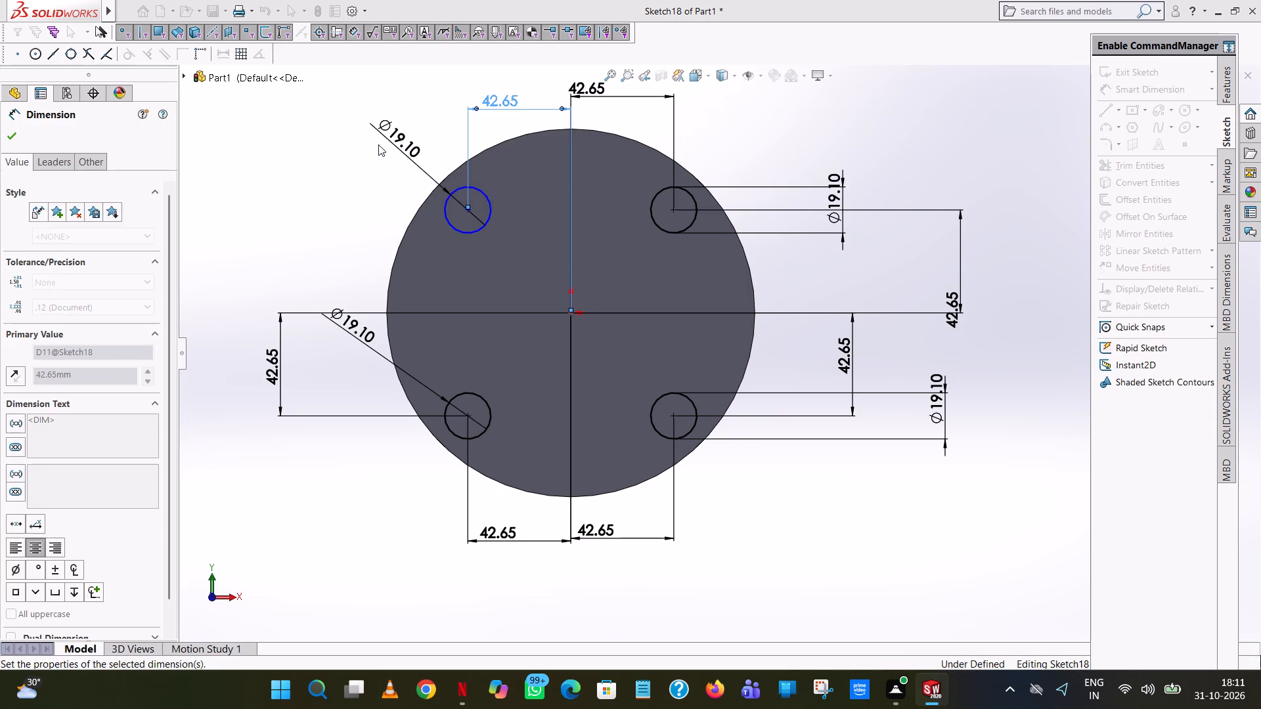
left_click(466, 213)
left_click(572, 314)
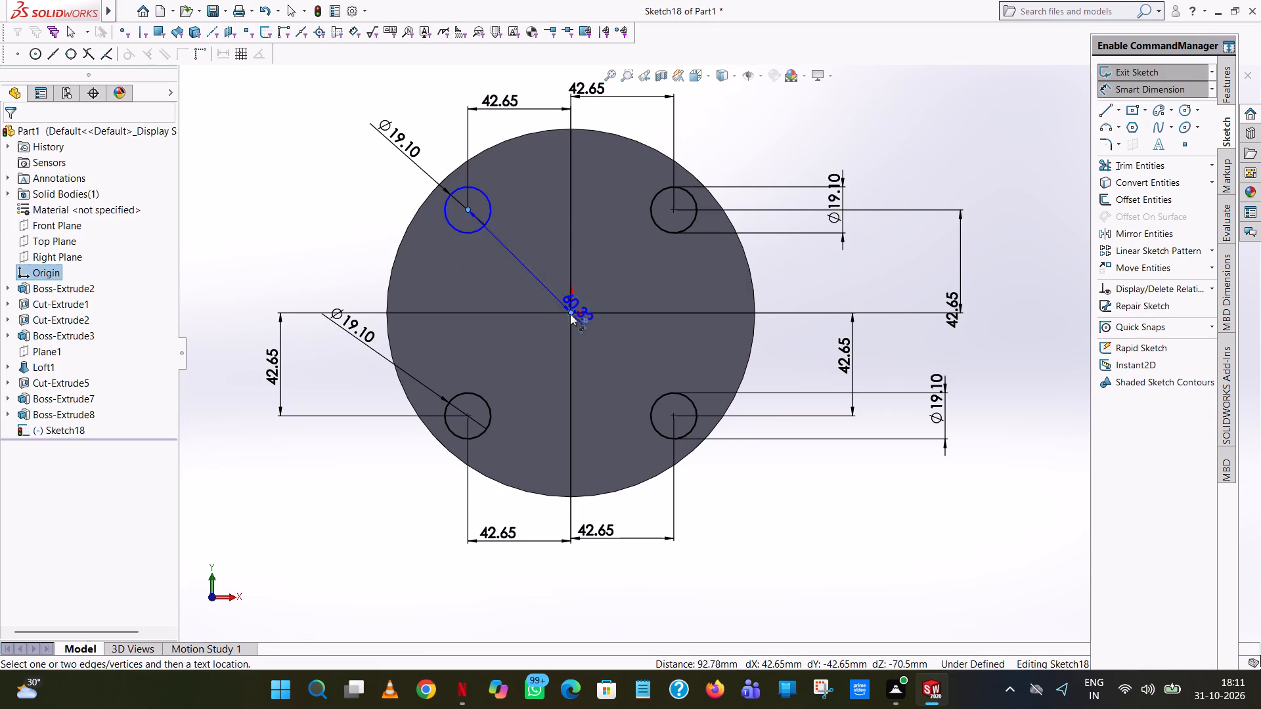
left_click(316, 271)
left_click(263, 249)
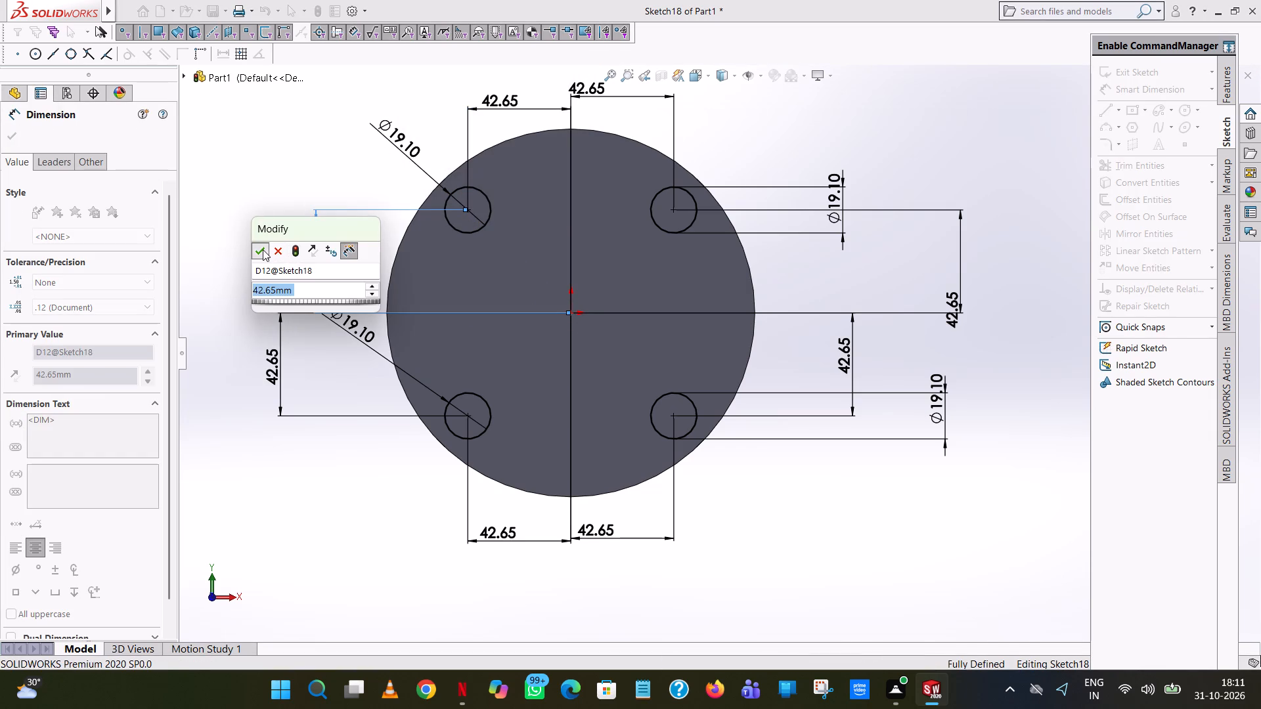
left_click(261, 189)
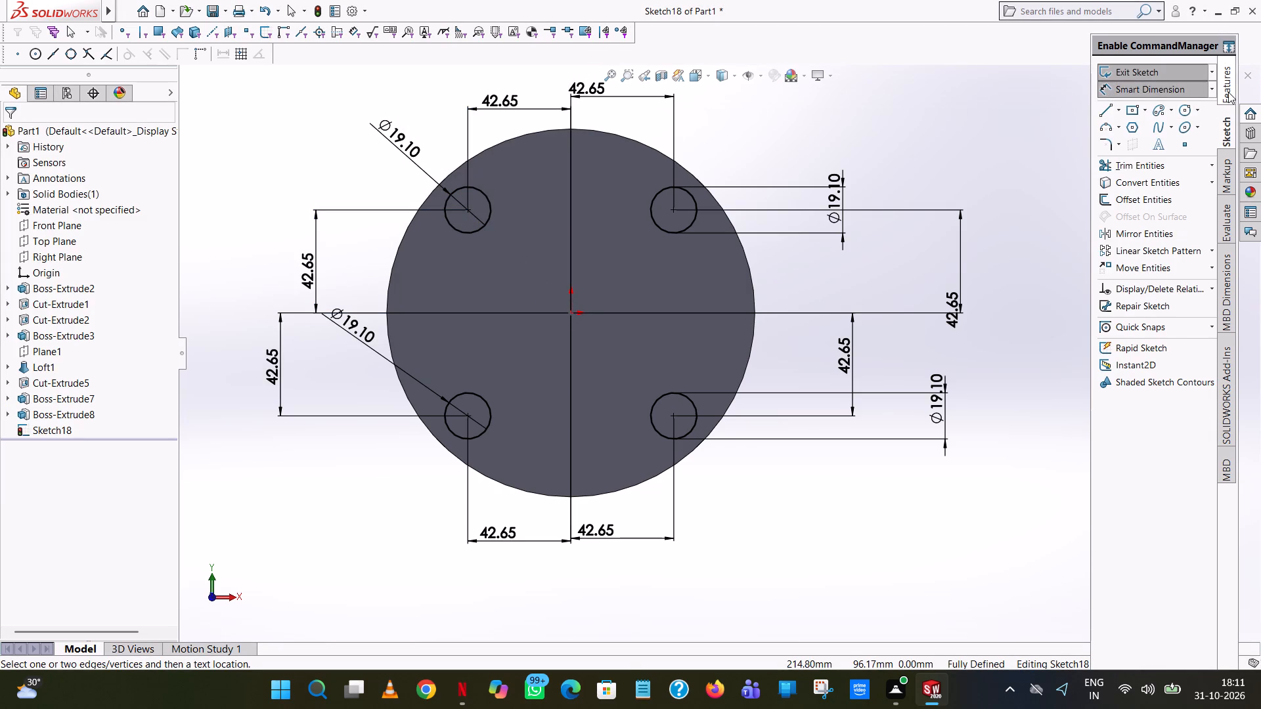
Cut-extrude the four circles through the disc flange with a blind depth of about 35.9 mm.
left_click(1228, 92)
left_click(1157, 160)
scroll(864, 149, "up", 1)
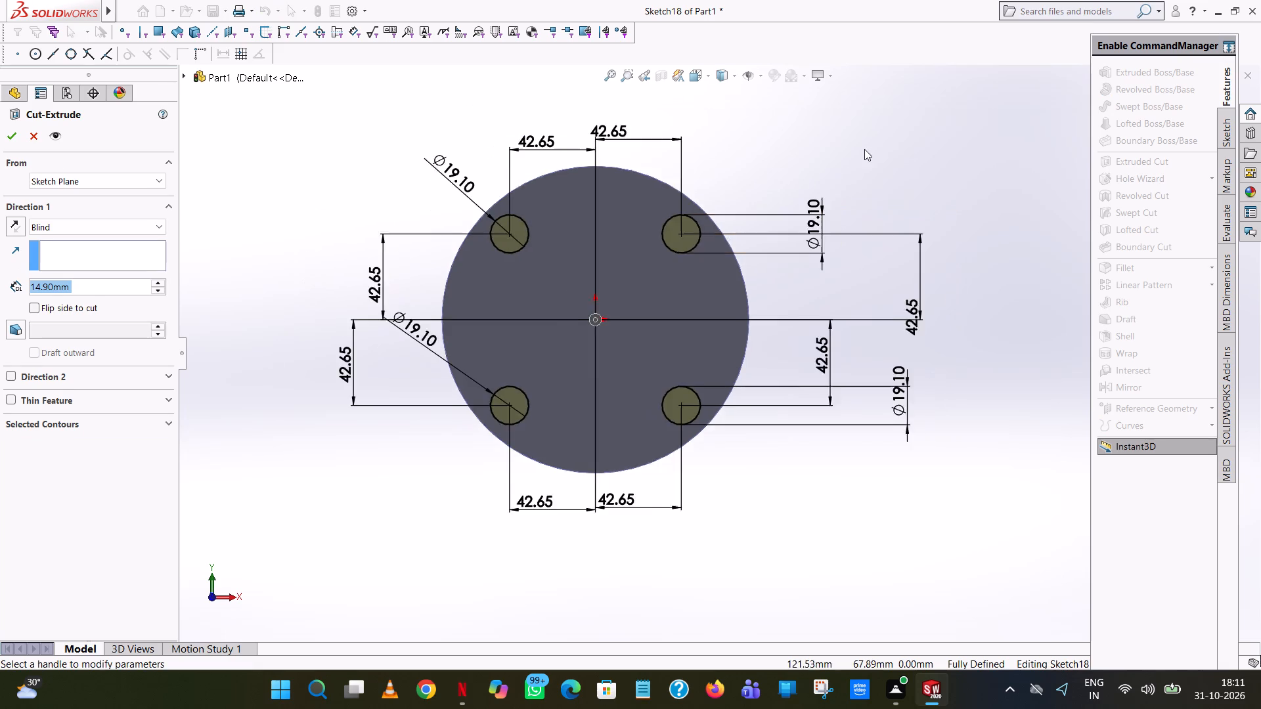
middle_click_drag(864, 149, 725, 226)
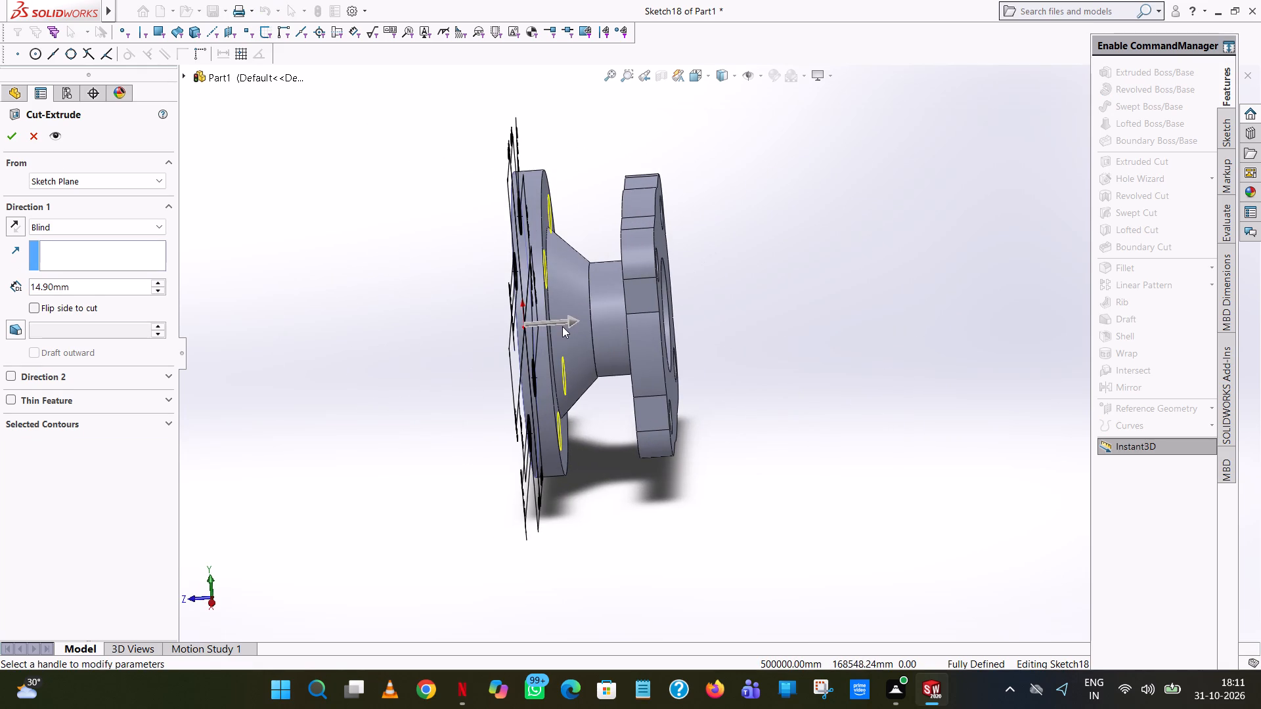
left_click_drag(570, 323, 598, 316)
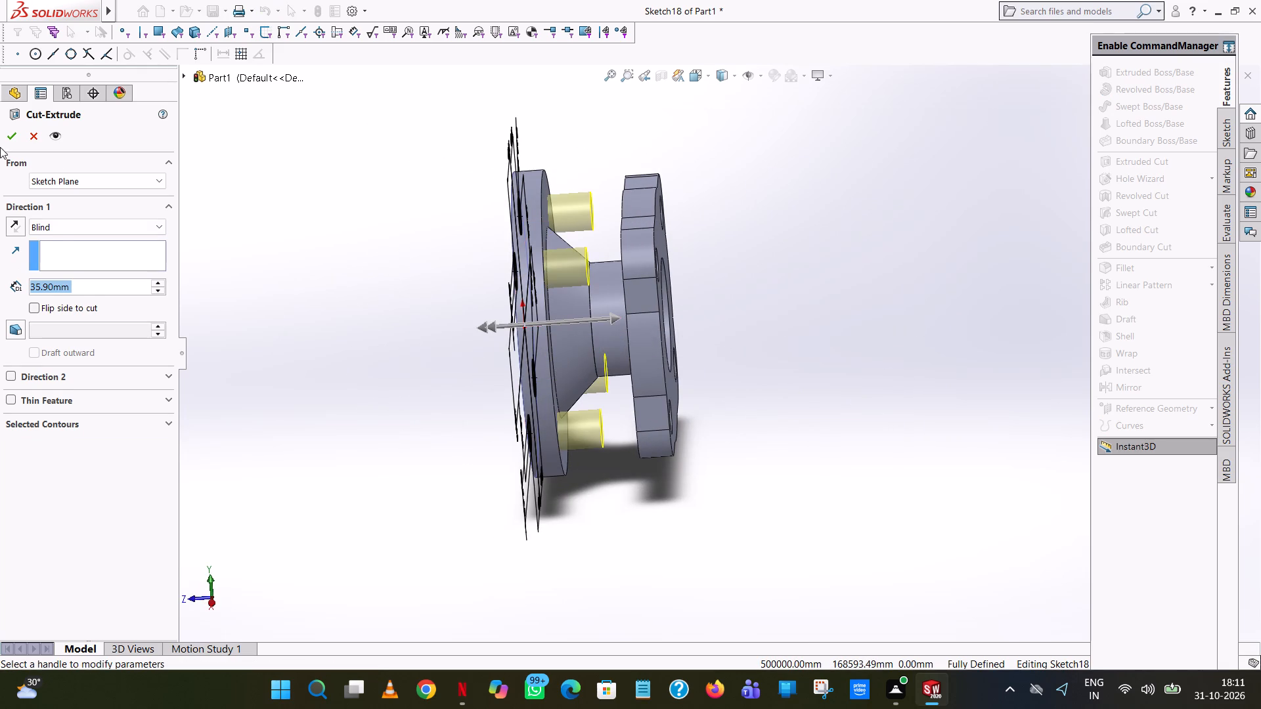
left_click(7, 132)
left_click(740, 281)
Start an extruded-cut sketch on the disc flange's outer face and draw a circle of 25.4 mm radius centred on the origin.
middle_click_drag(718, 280, 637, 294)
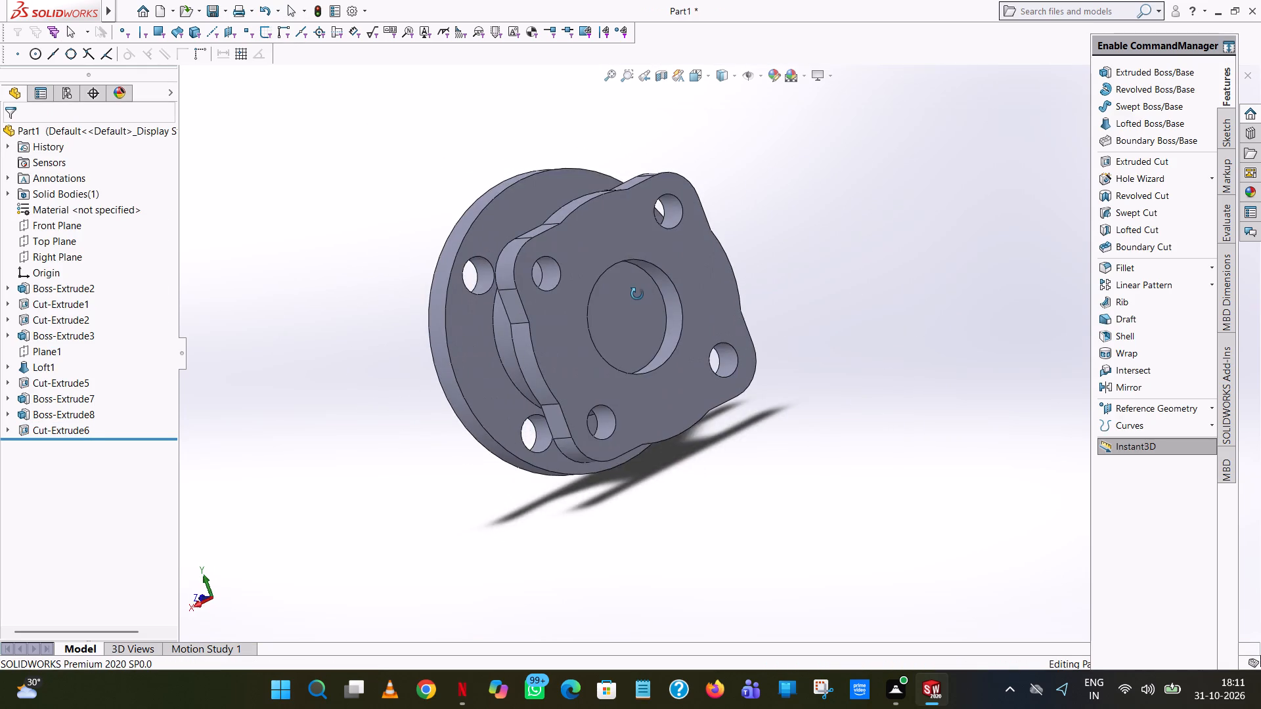
middle_click_drag(637, 294, 835, 209)
scroll(835, 209, "up", 2)
middle_click_drag(821, 213, 828, 247)
left_click(1149, 167)
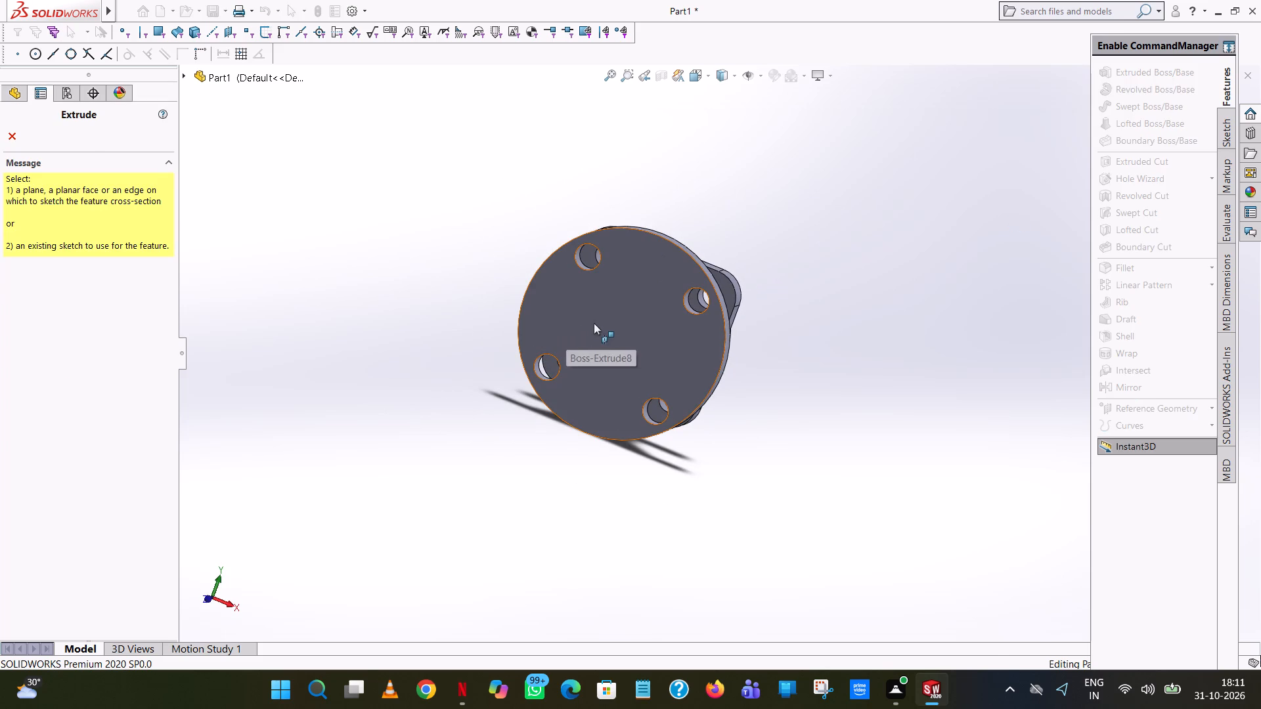
left_click(603, 322)
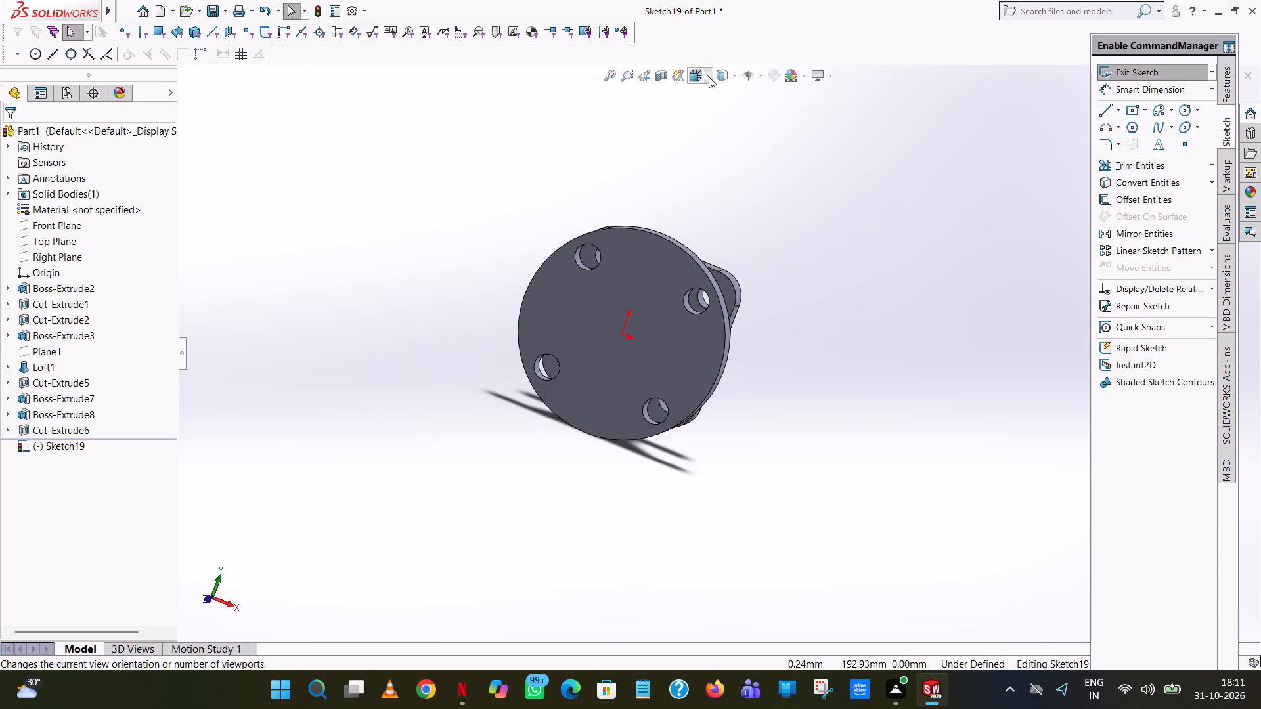
left_click(709, 77)
left_click(768, 146)
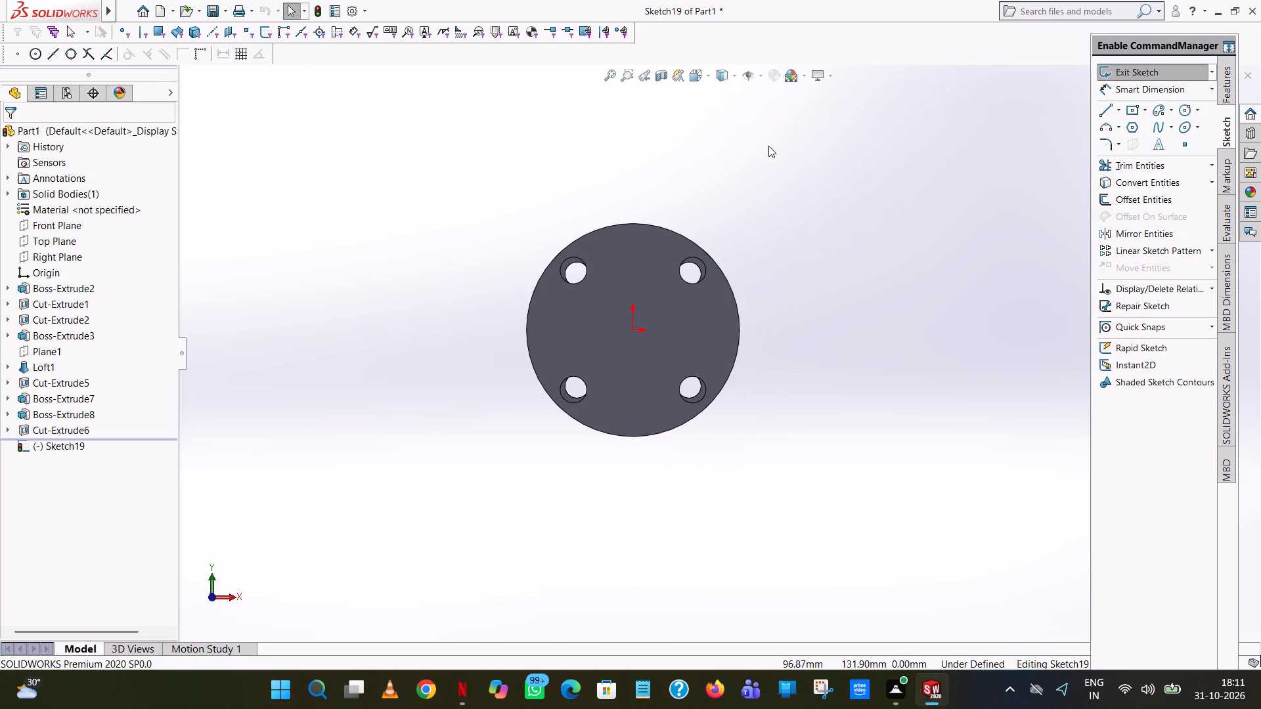
left_click(1185, 110)
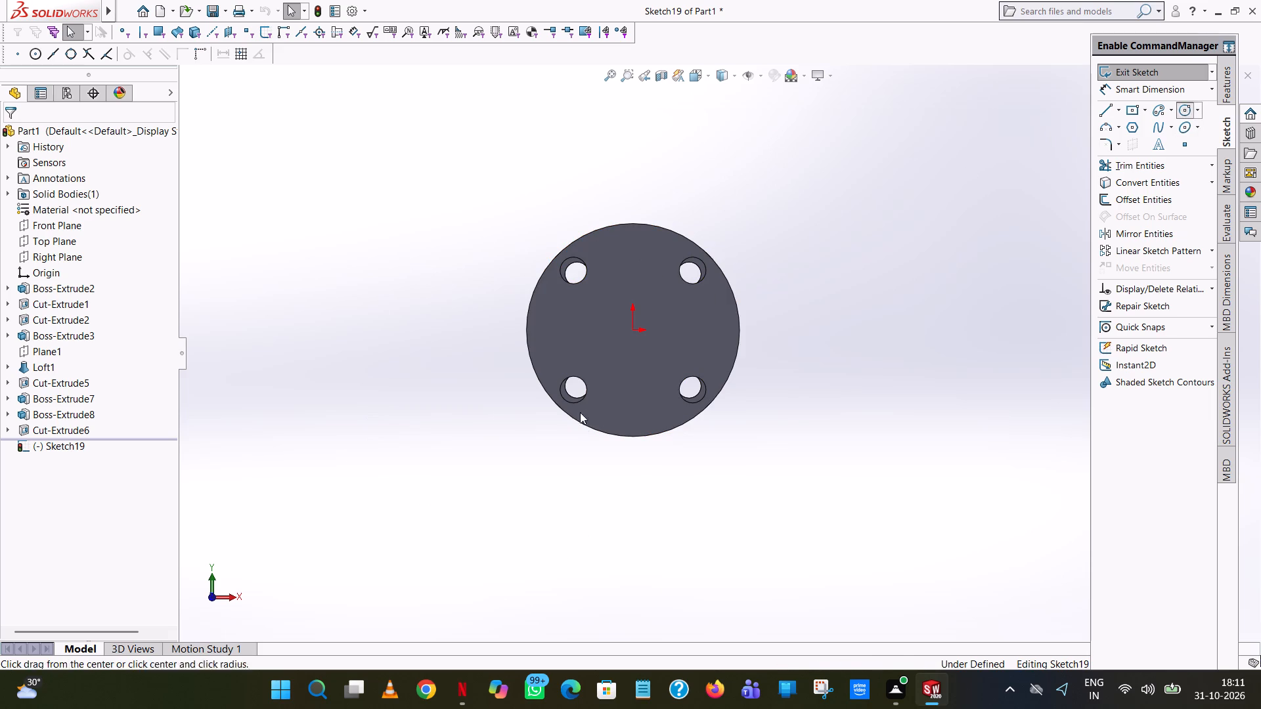
scroll(662, 331, "down", 3)
left_click(622, 337)
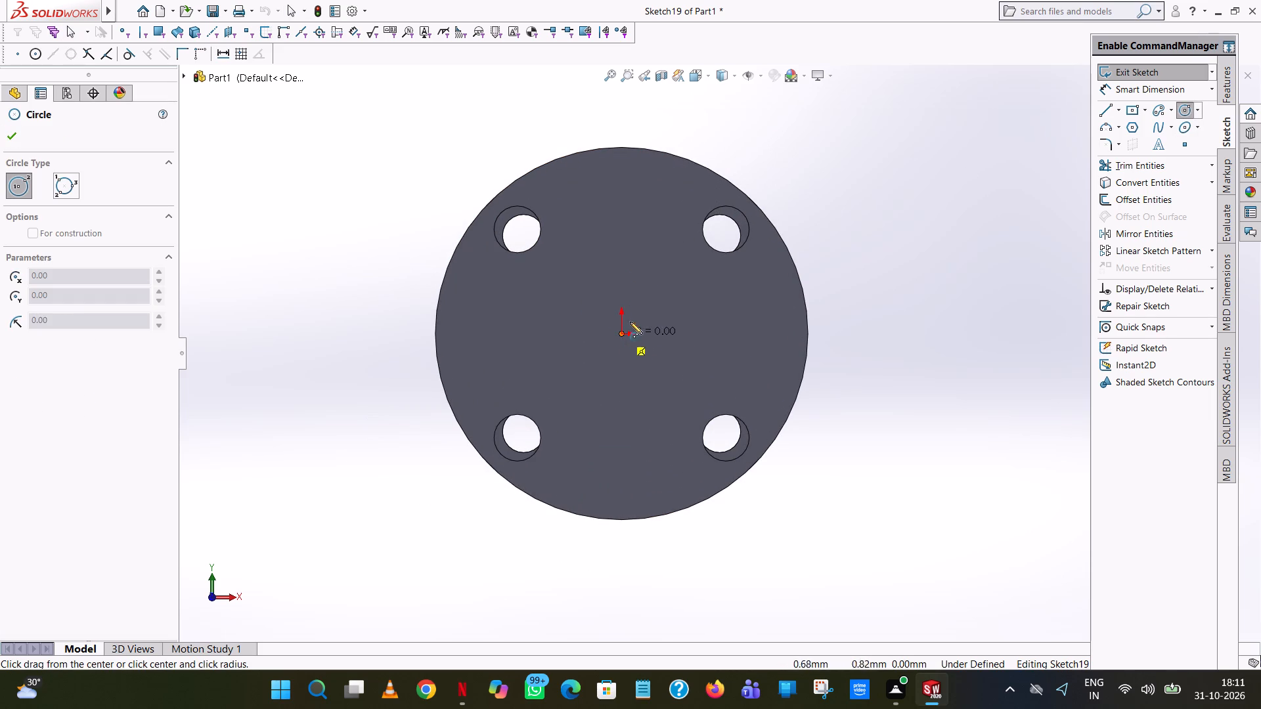
left_click(656, 273)
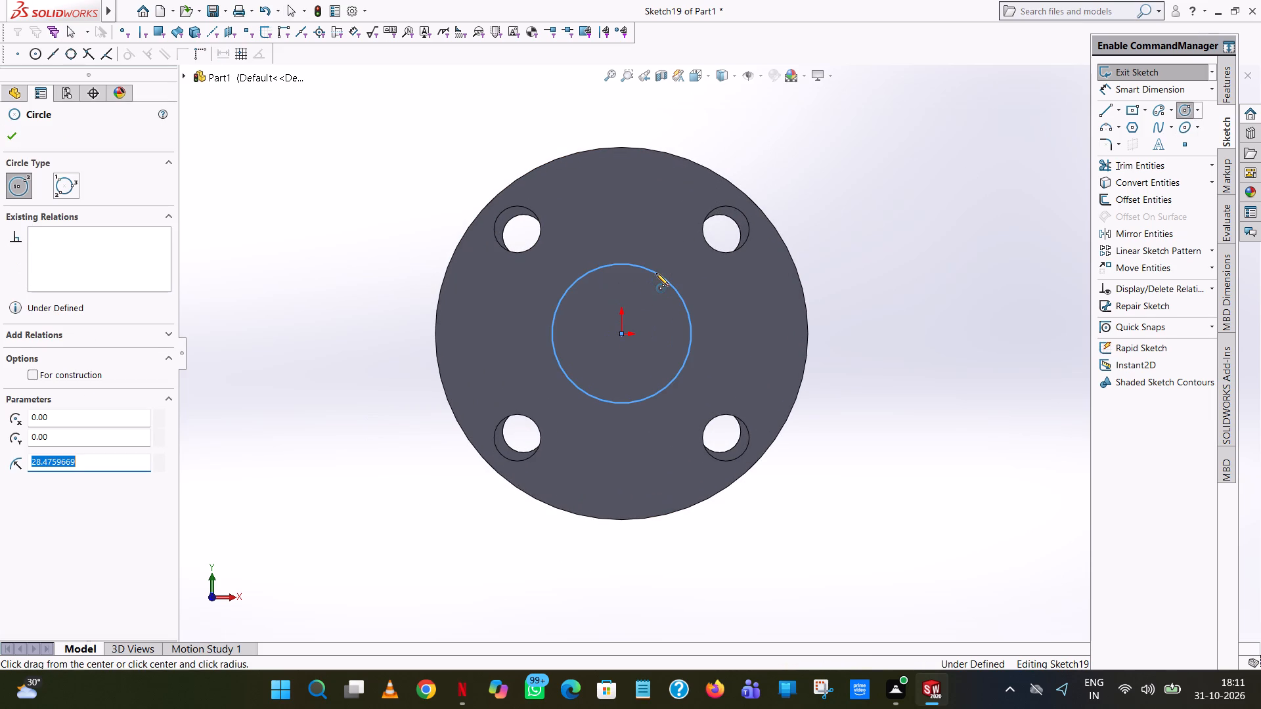
key("5")
type("0.8/2")
key("Return")
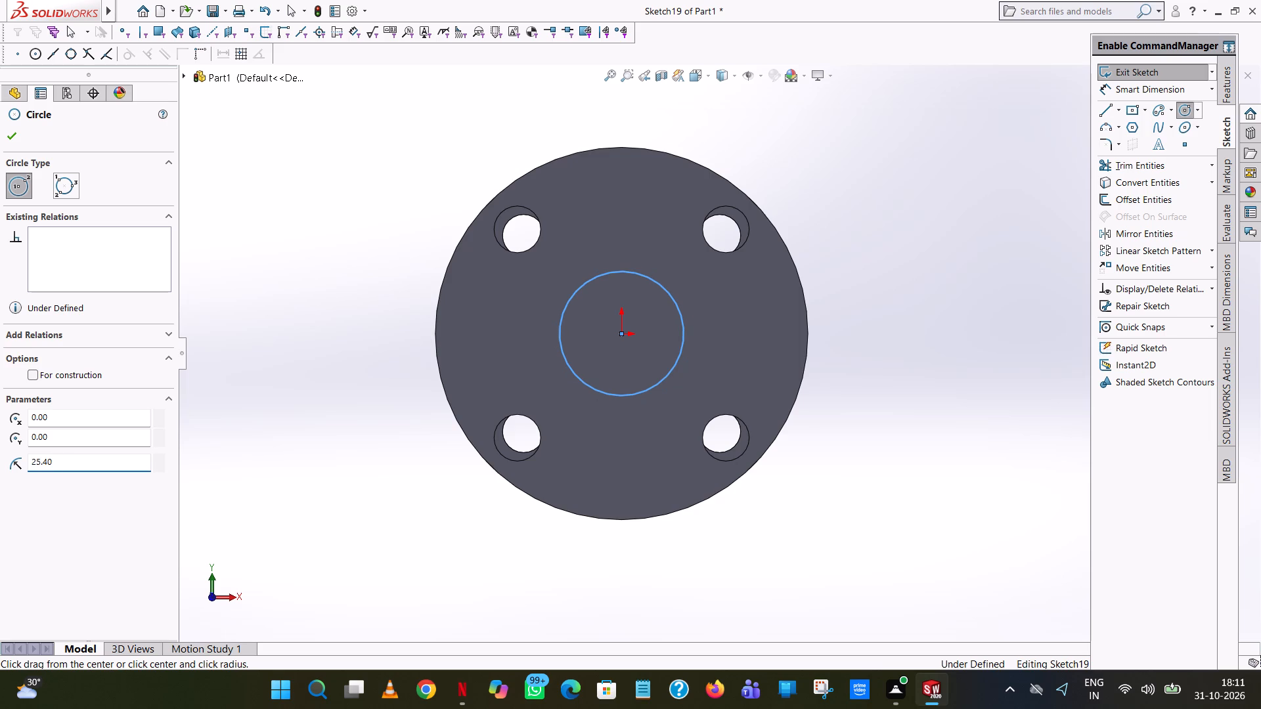
right_click(656, 272)
left_click(703, 286)
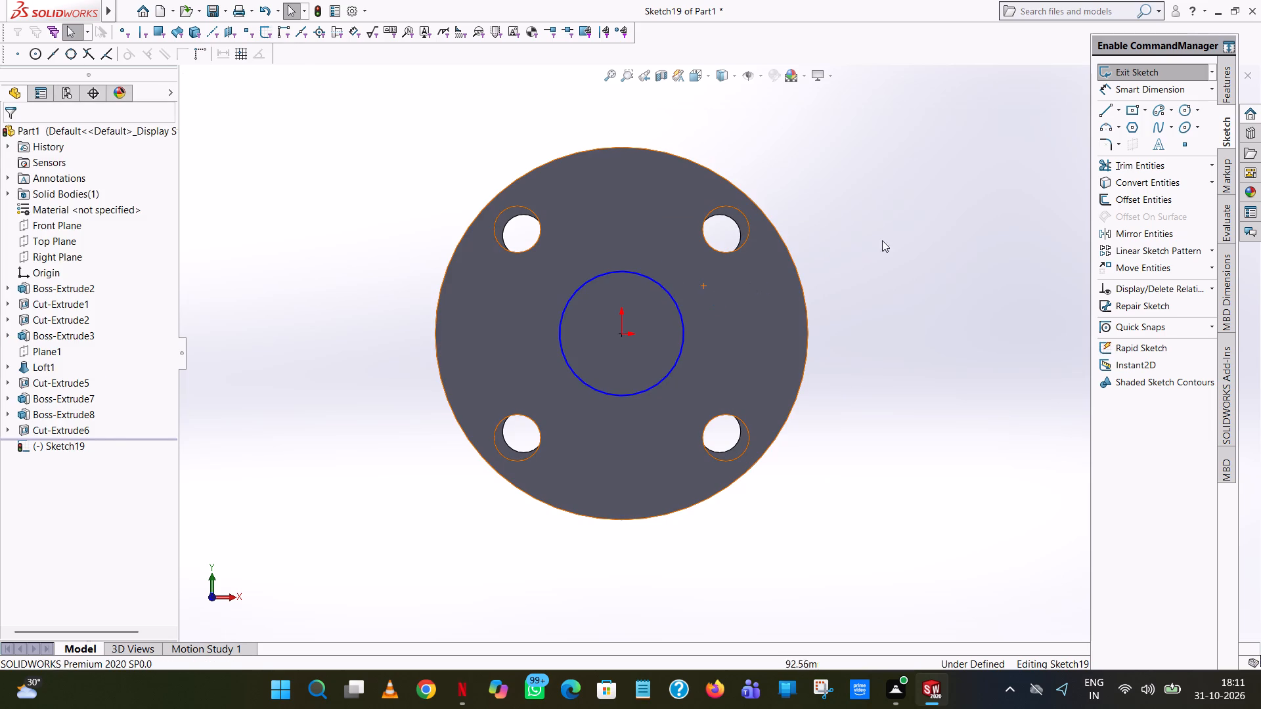
Add a diameter dimension to the central circle, keeping its drawn size.
left_click(1157, 93)
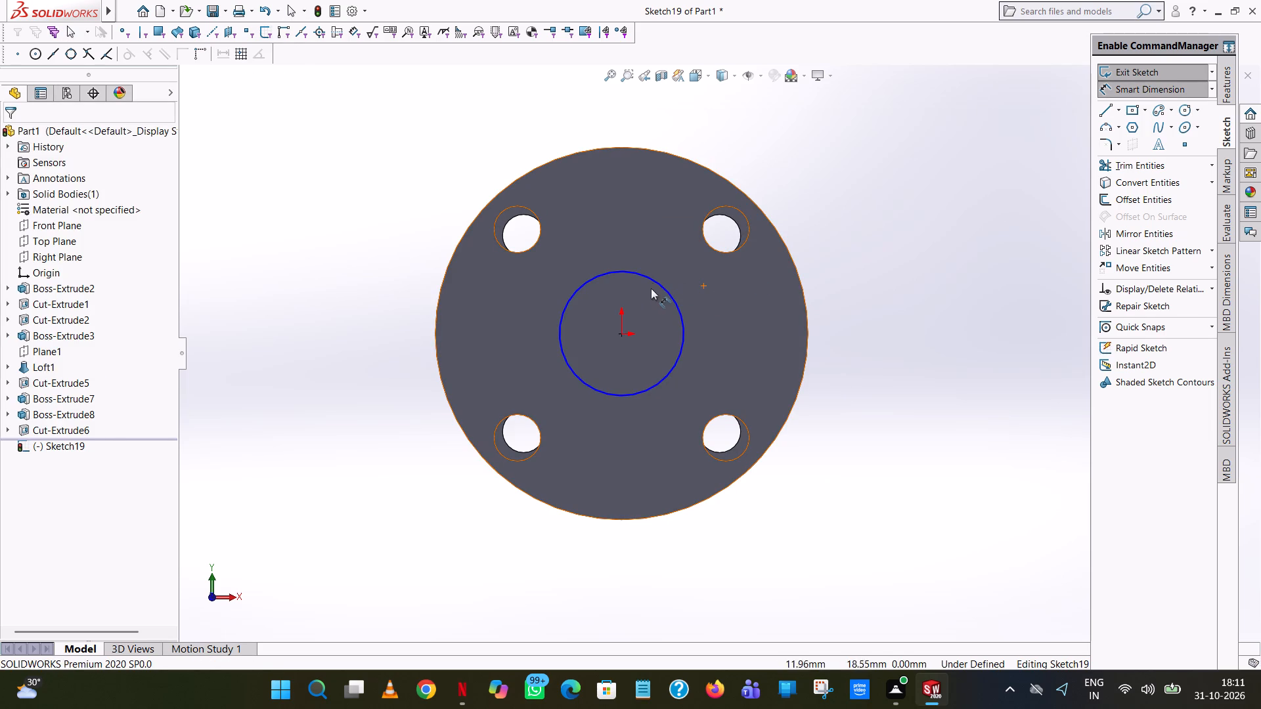
left_click(654, 277)
left_click(902, 207)
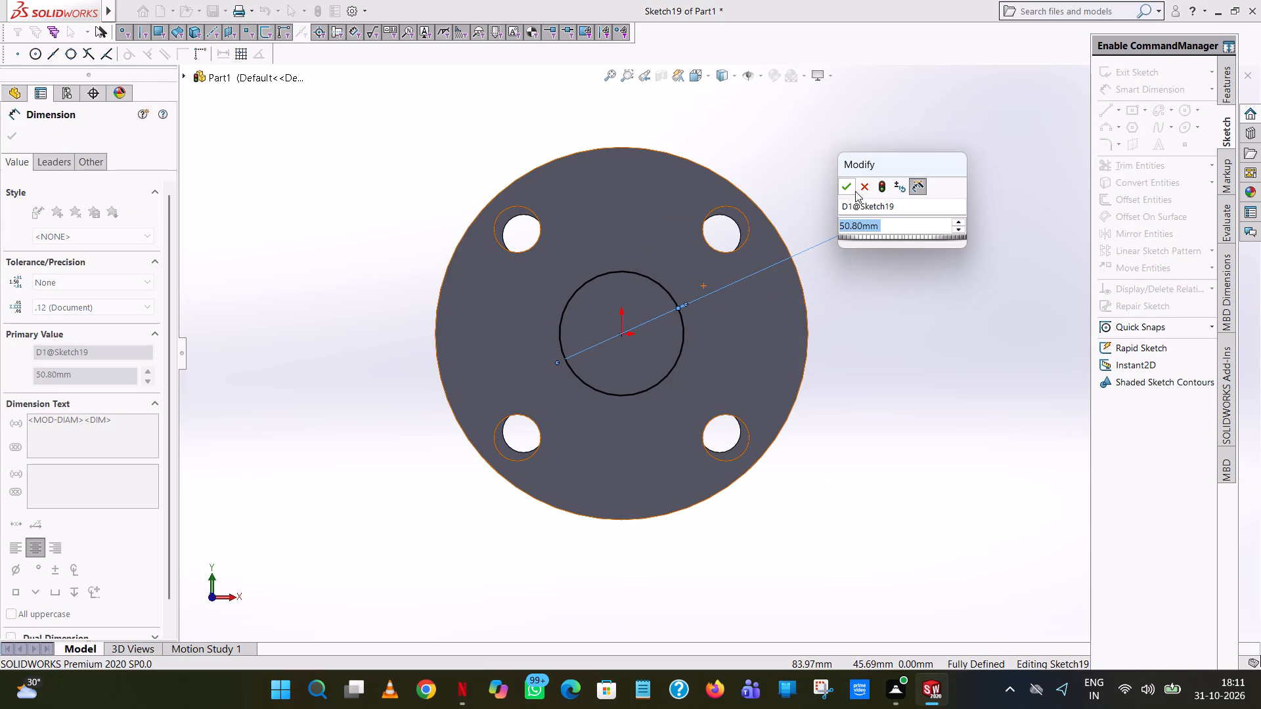
left_click(845, 182)
left_click(815, 165)
Cut-extrude the central circle through the whole part with a blind depth of about 112.9 mm.
left_click(1224, 80)
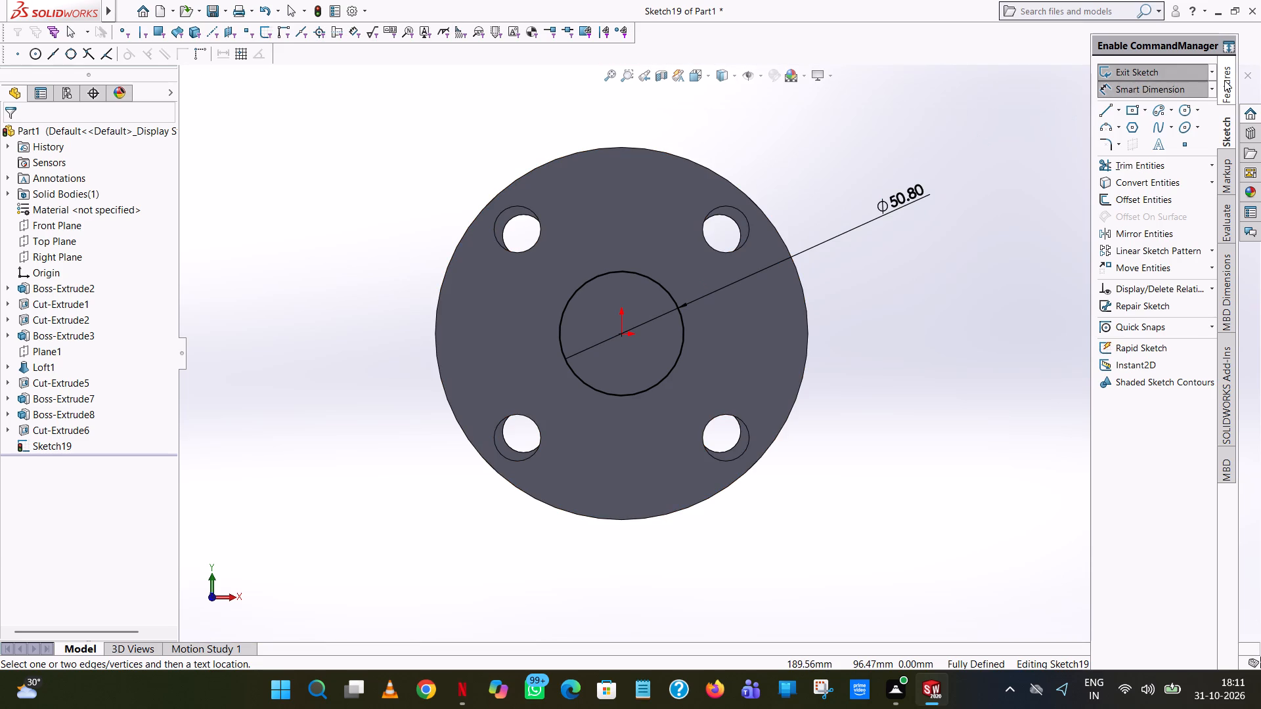
left_click(1120, 163)
middle_click_drag(874, 235, 785, 265)
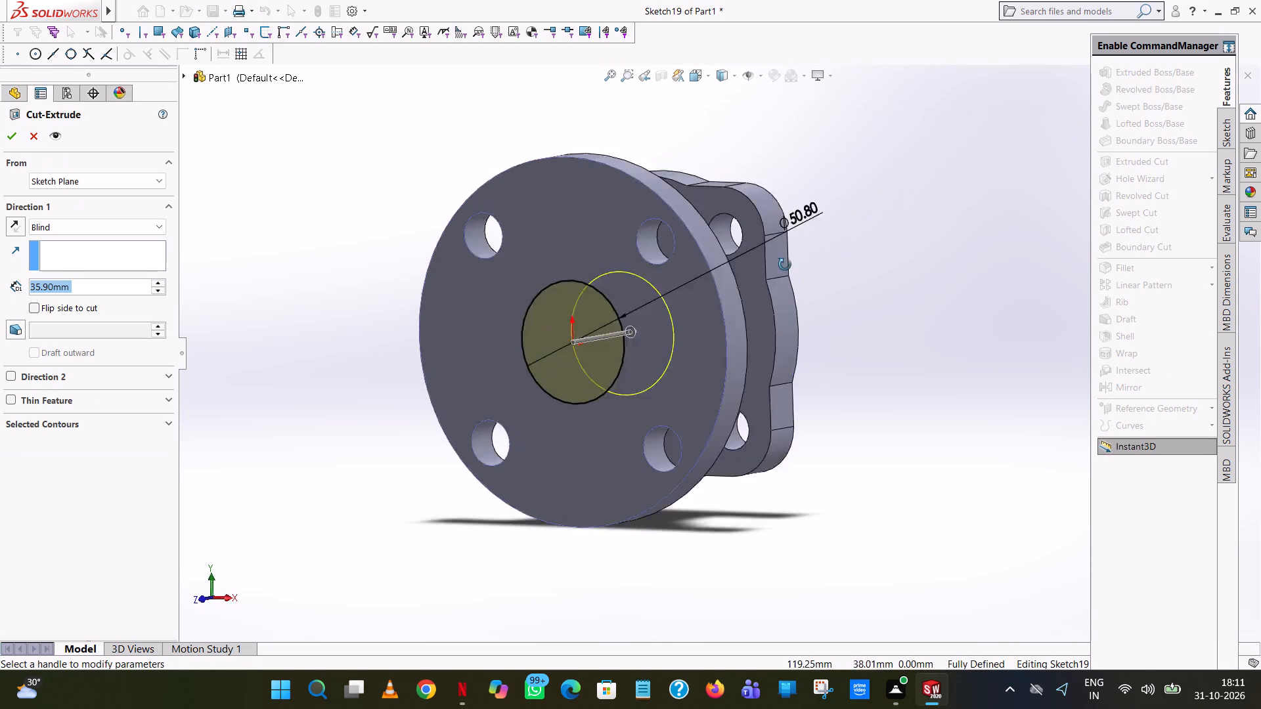
middle_click_drag(785, 265, 742, 309)
left_click_drag(644, 334, 809, 304)
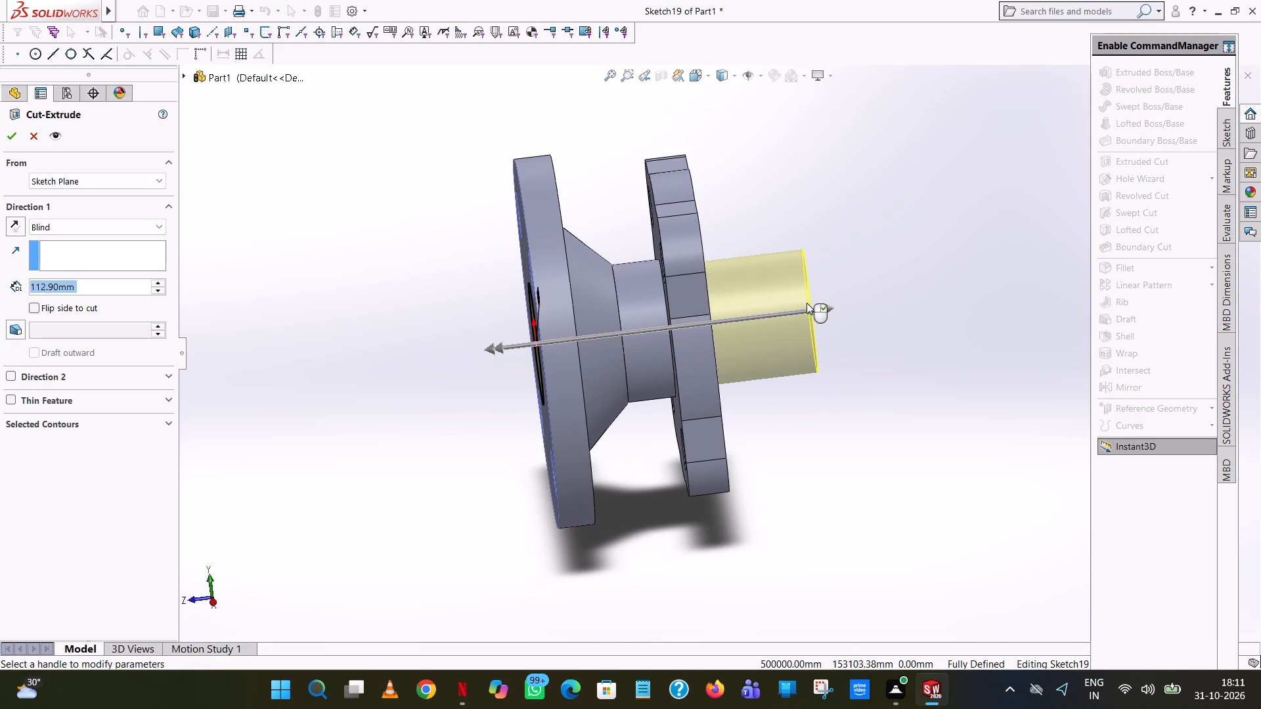
left_click(12, 134)
left_click(289, 292)
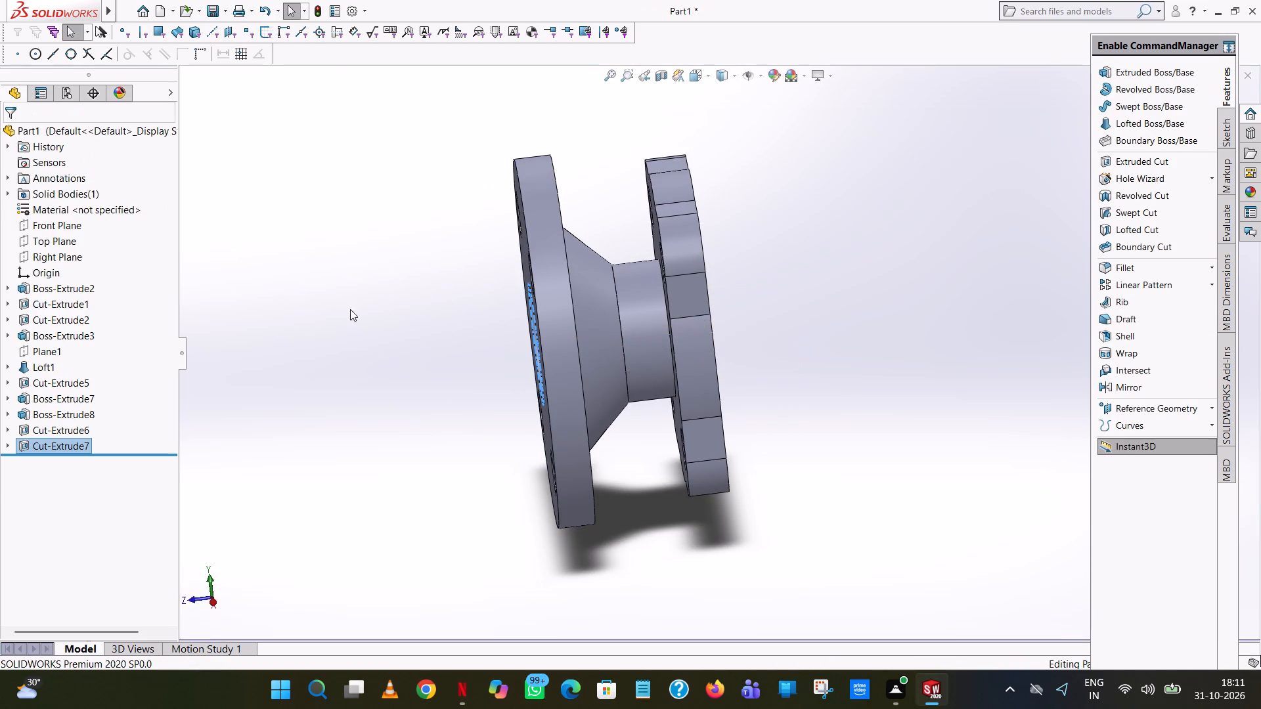
Set the whole part's colour to the medium grey swatch from the standard palette.
middle_click_drag(361, 315, 728, 267)
scroll(548, 261, "up", 1)
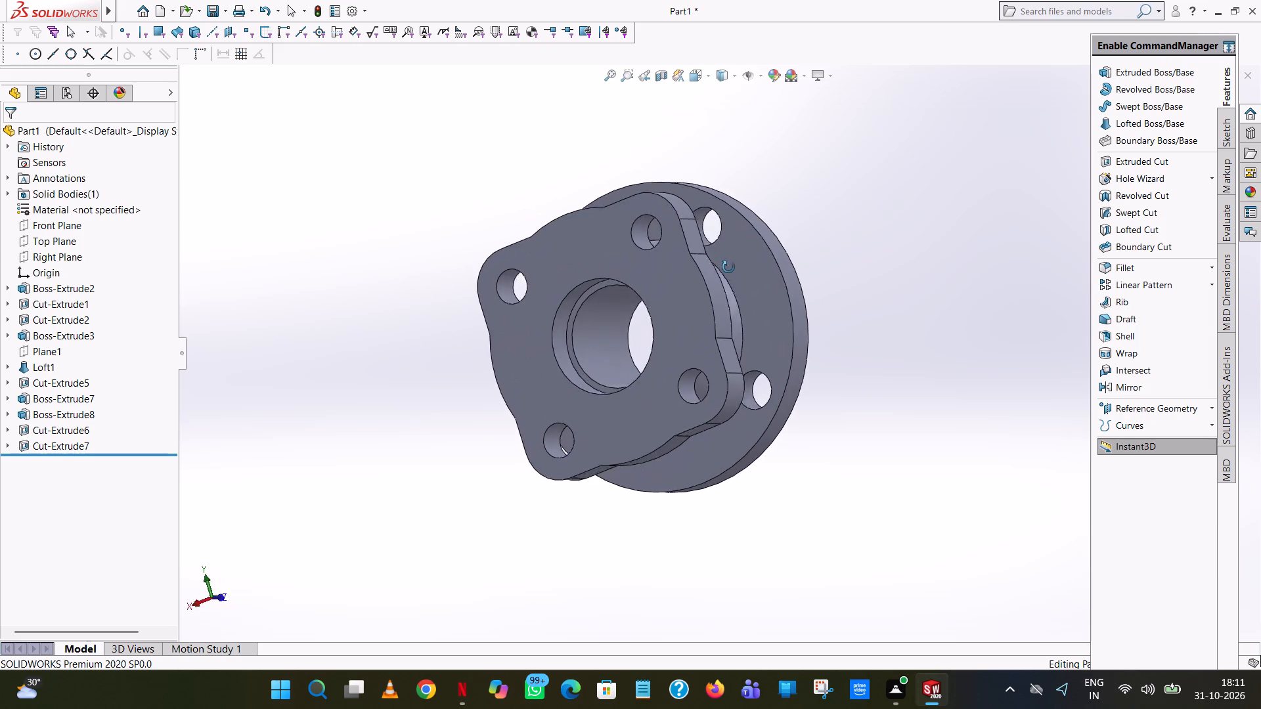
middle_click_drag(728, 267, 863, 304)
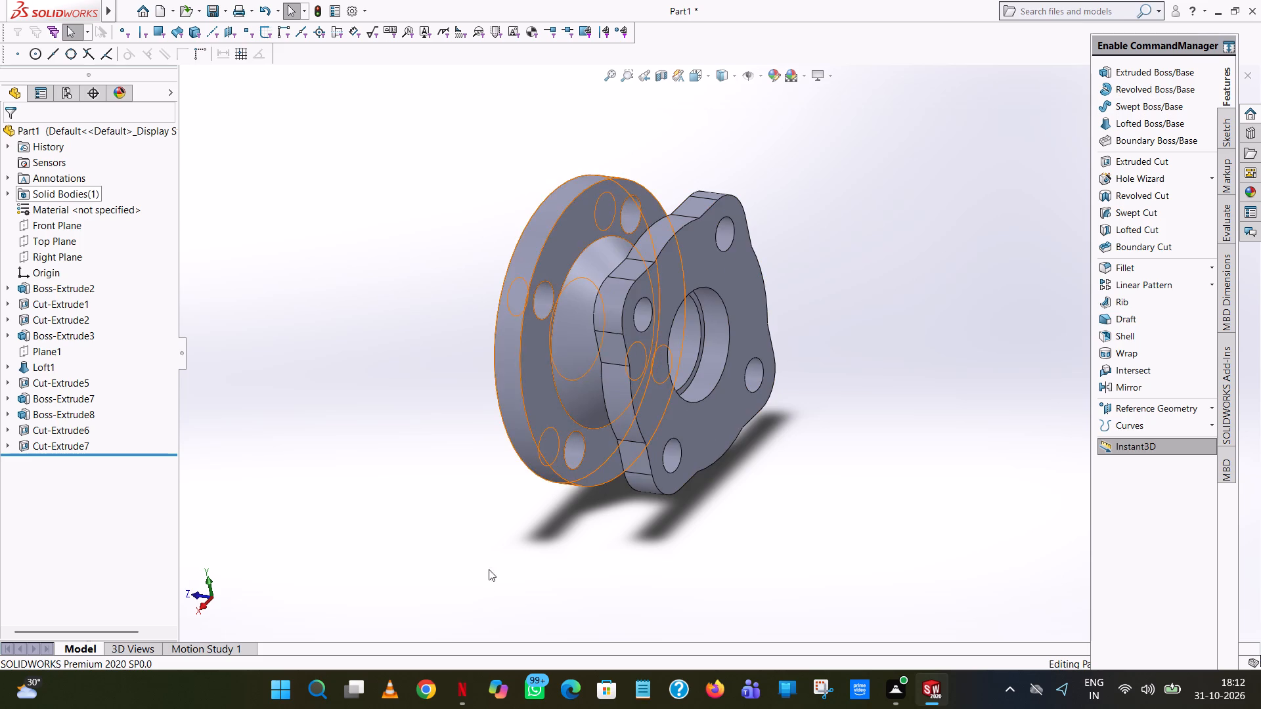
middle_click_drag(891, 274, 944, 282)
scroll(944, 282, "up", 1)
middle_click_drag(691, 415, 727, 432)
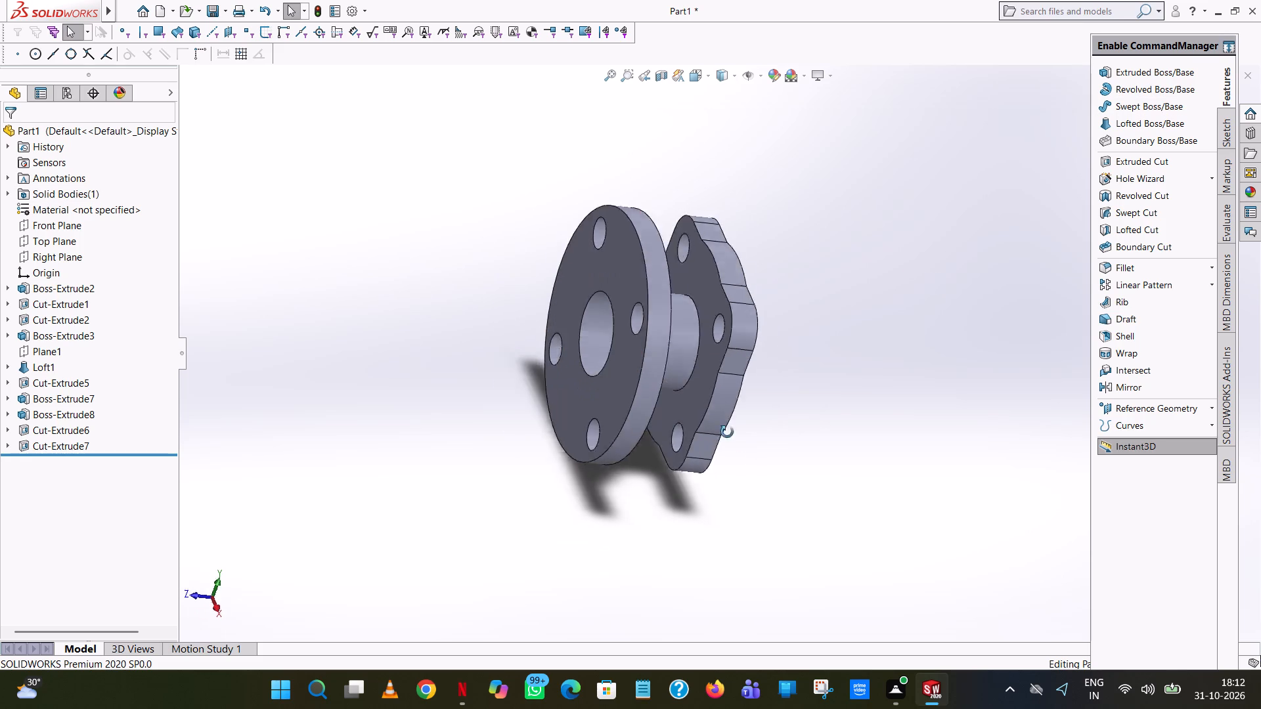
middle_click_drag(727, 432, 747, 441)
right_click(657, 291)
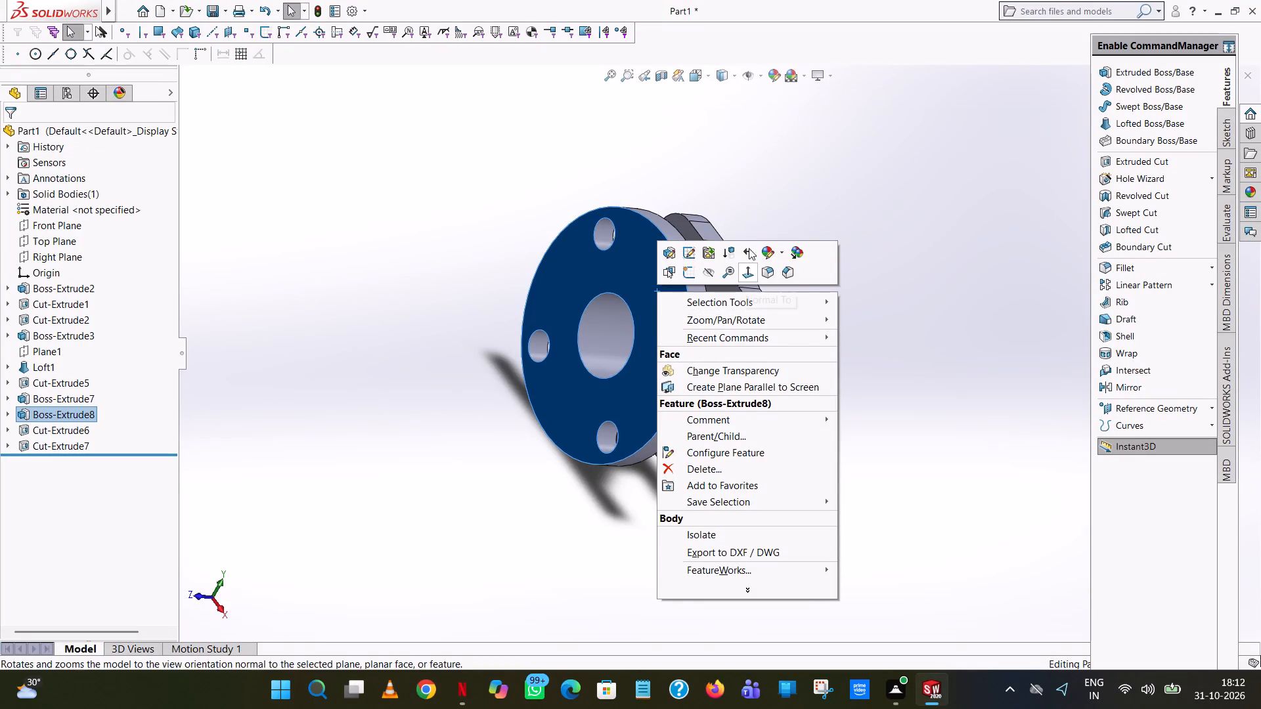
left_click(763, 250)
left_click(768, 254)
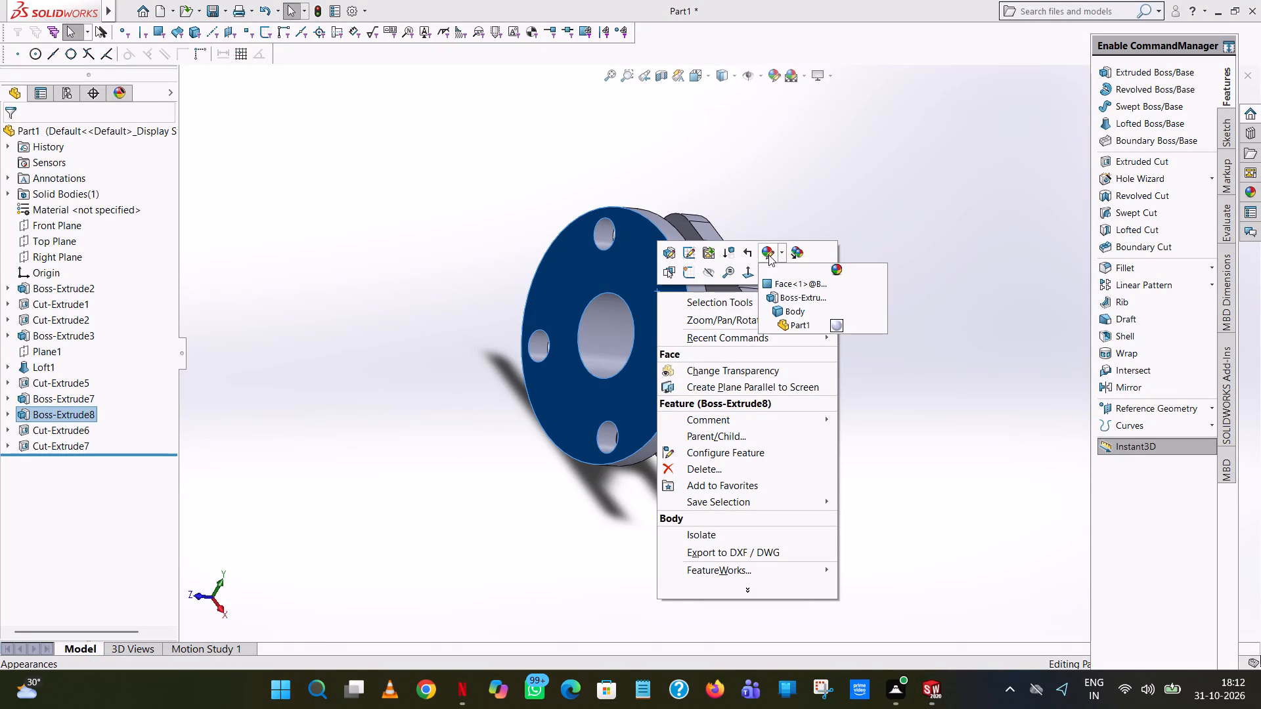
left_click(796, 318)
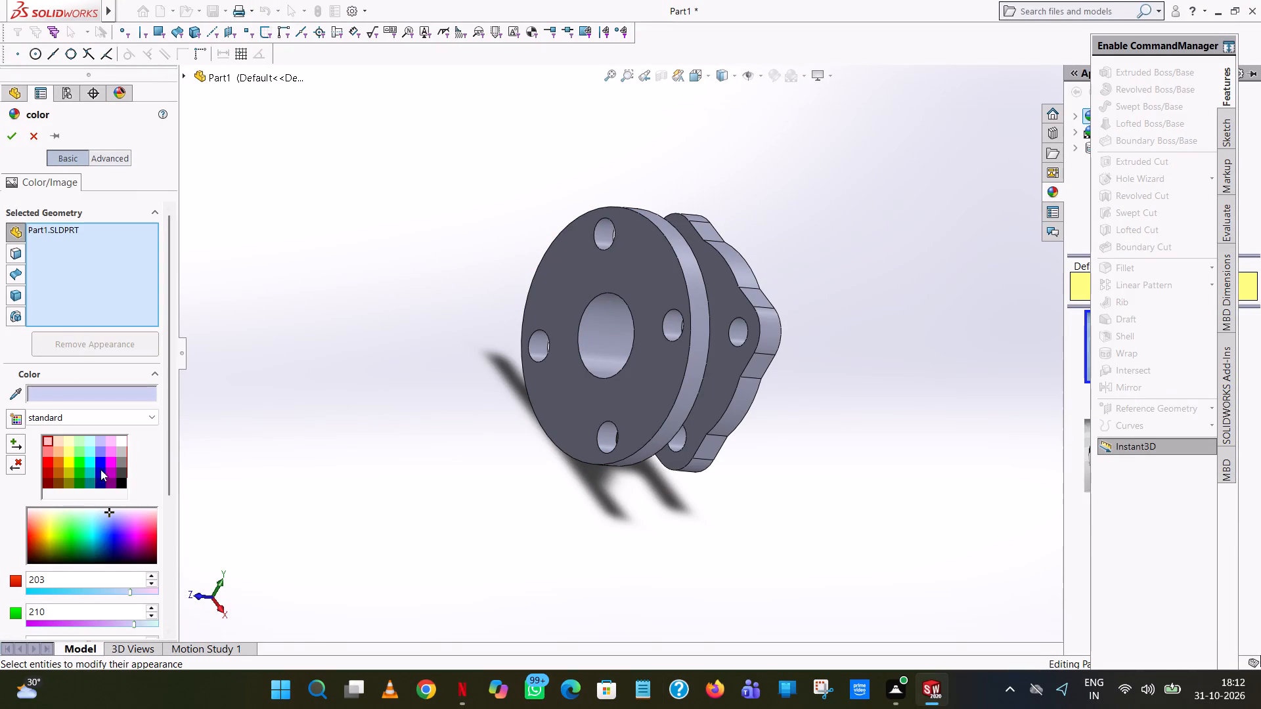
left_click(125, 463)
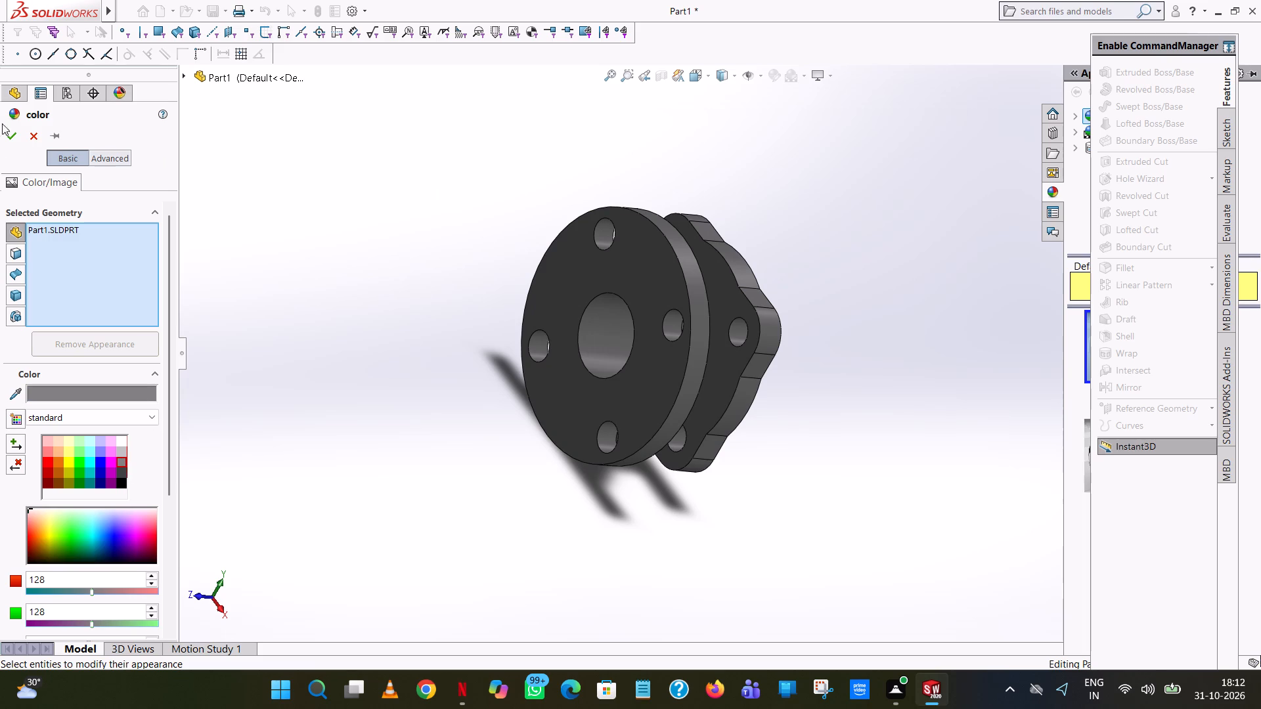
left_click(8, 136)
Colour white the inner faces of the disc flange's four bolt holes, the central bore and two of the lobed flange's bolt holes.
left_click(600, 240)
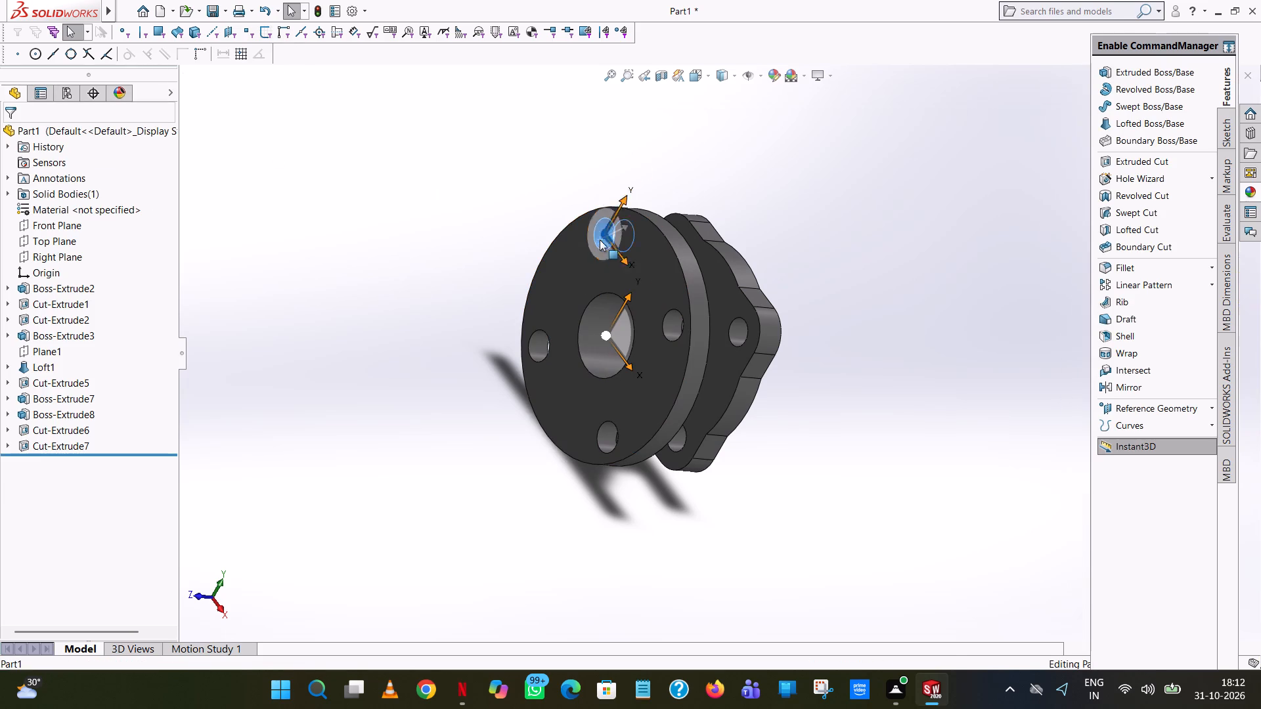
left_click(738, 183)
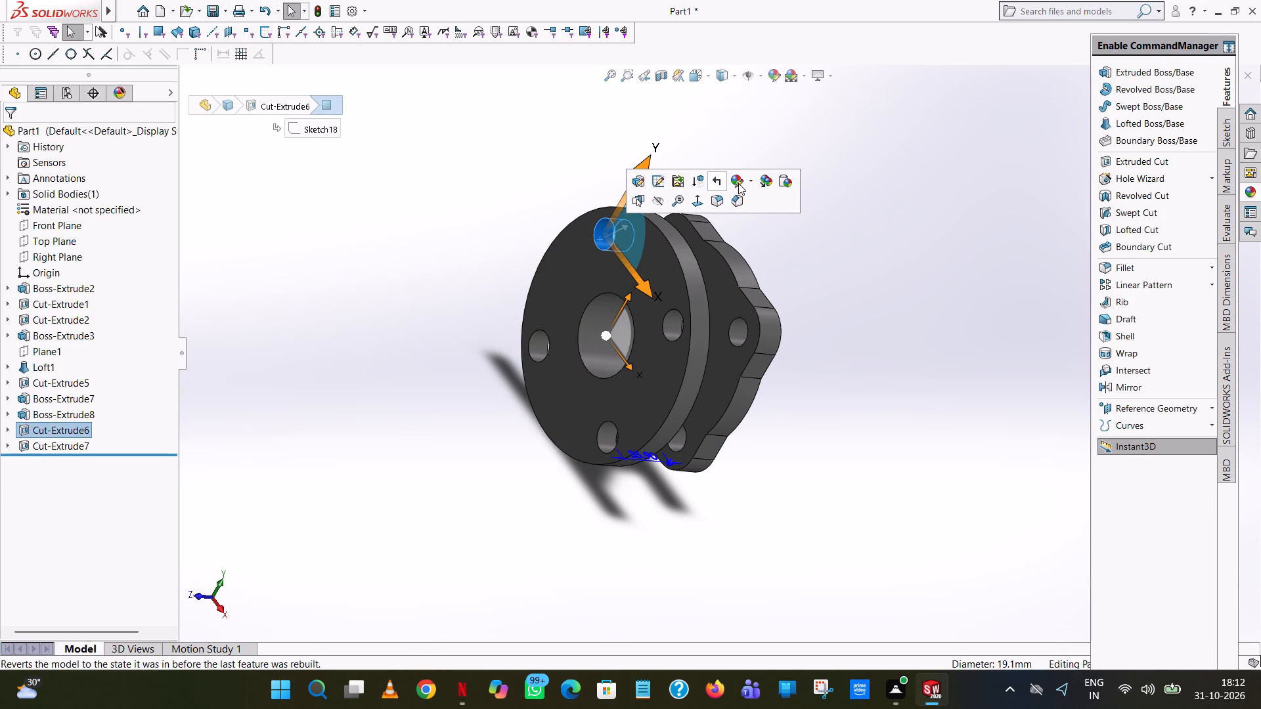
left_click(734, 185)
left_click(759, 208)
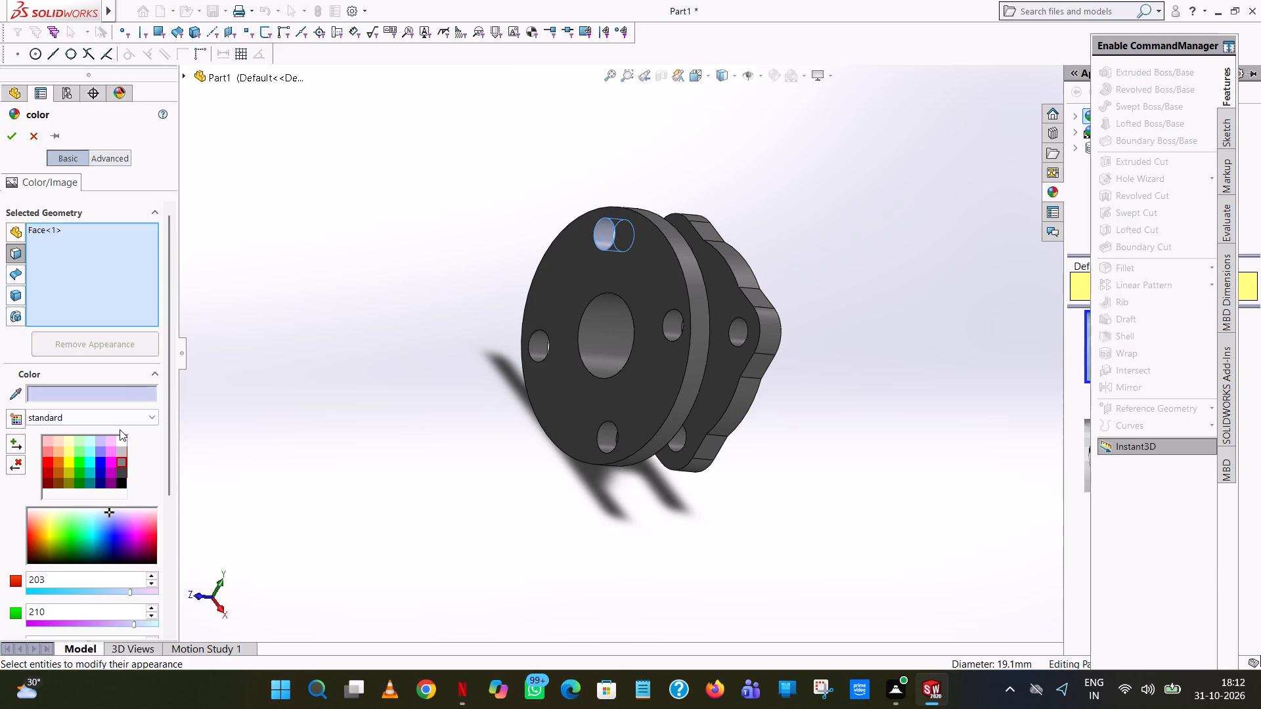
left_click(123, 440)
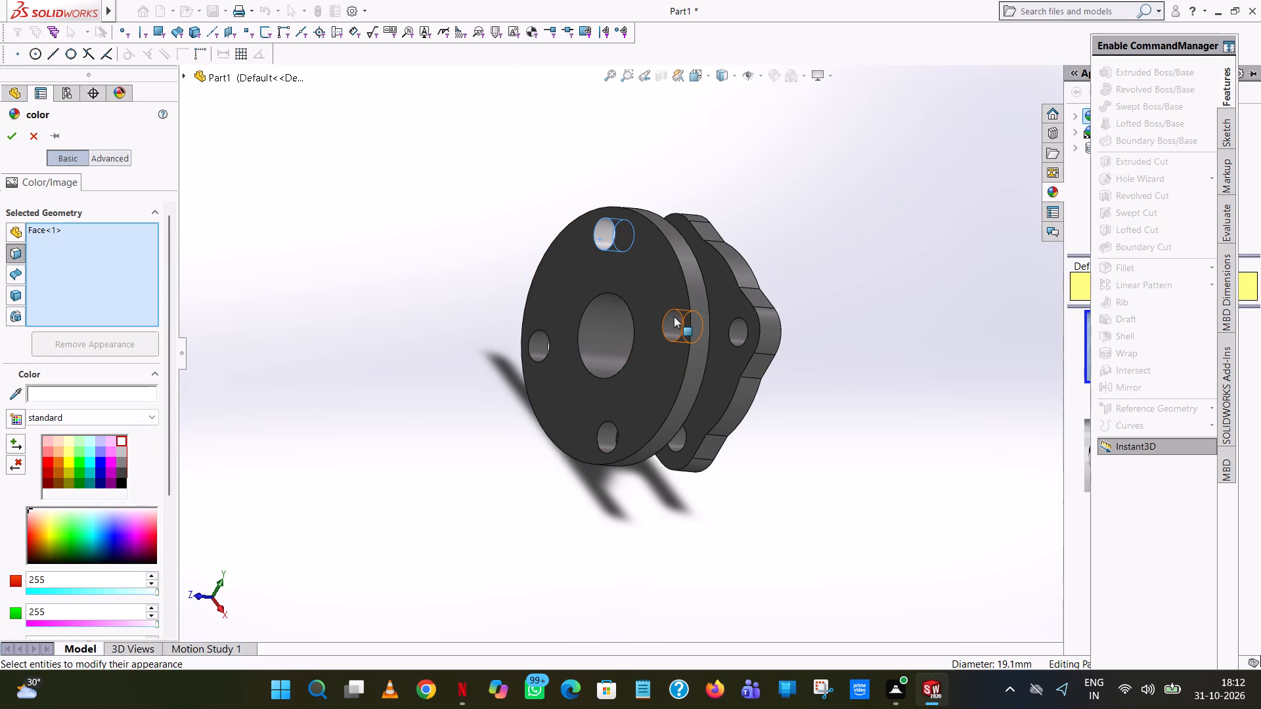
left_click(674, 317)
left_click(611, 347)
left_click(739, 339)
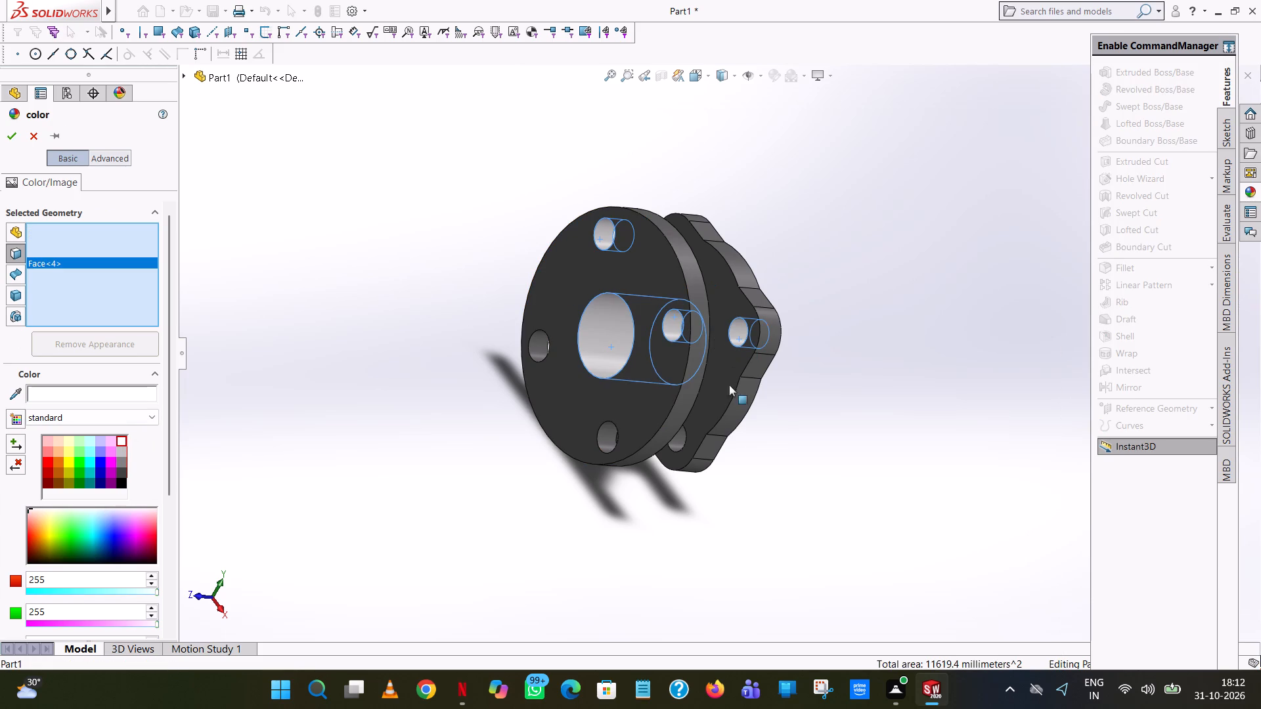
left_click(673, 437)
left_click(669, 433)
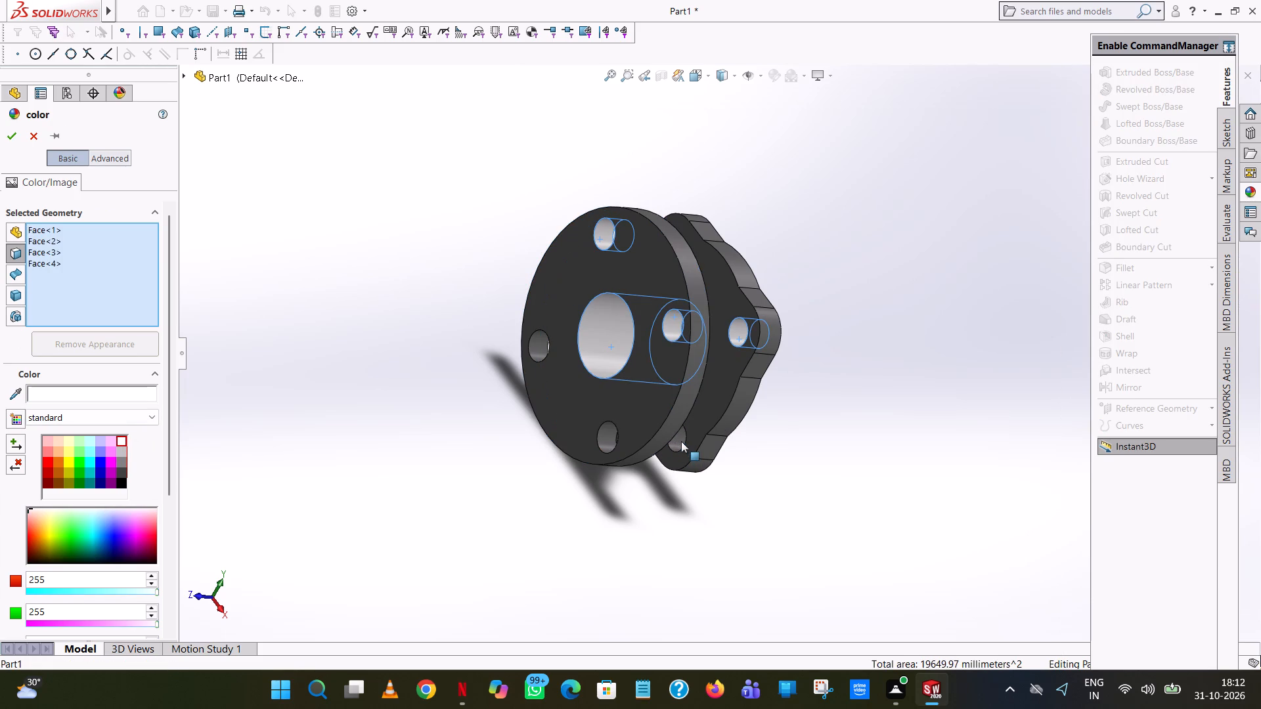
left_click(681, 441)
left_click(601, 437)
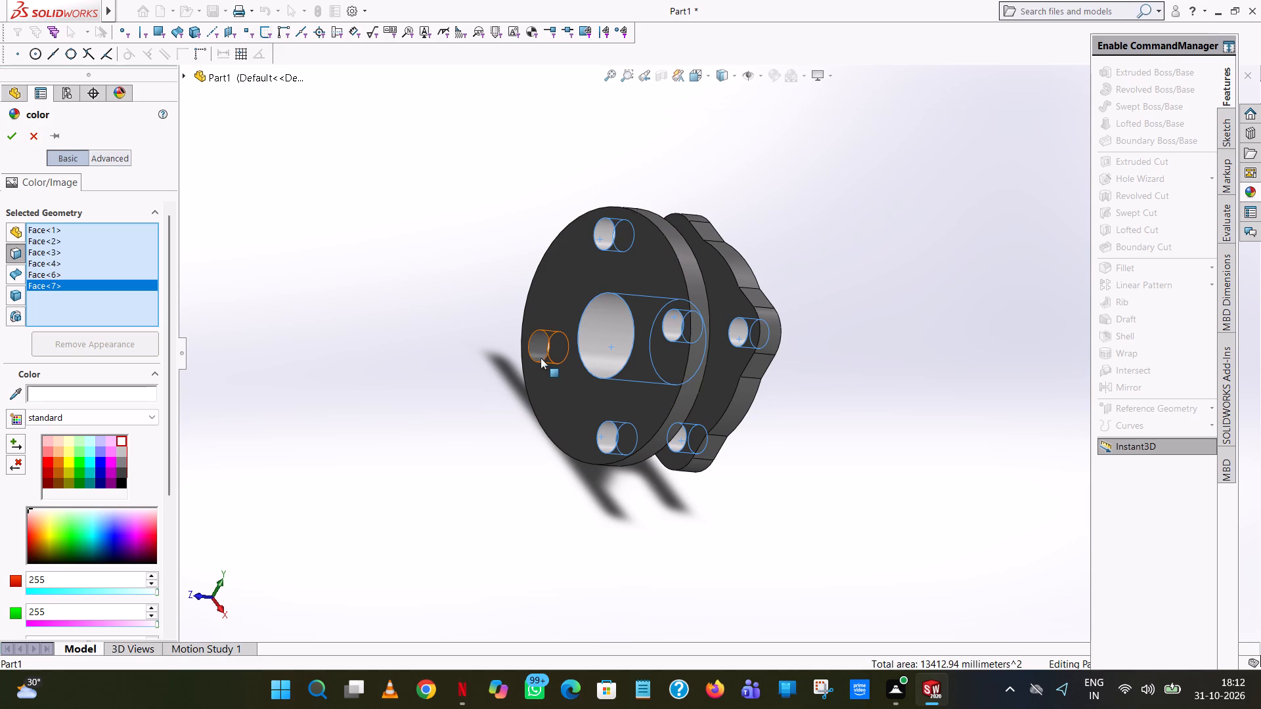
left_click(533, 349)
Add the lobed flange's recessed bore face and its two remaining bolt-hole faces to the white colour selection and apply it.
middle_click_drag(765, 299, 699, 299)
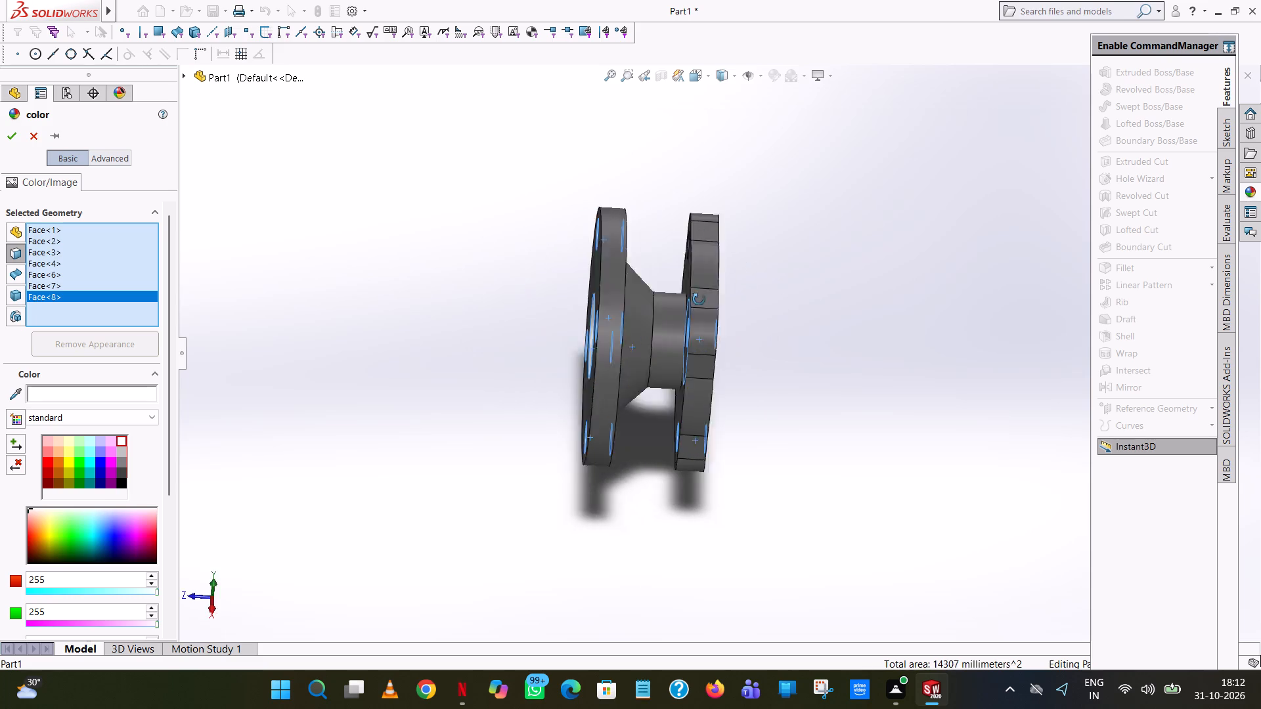
middle_click_drag(699, 299, 565, 298)
middle_click_drag(739, 446, 761, 477)
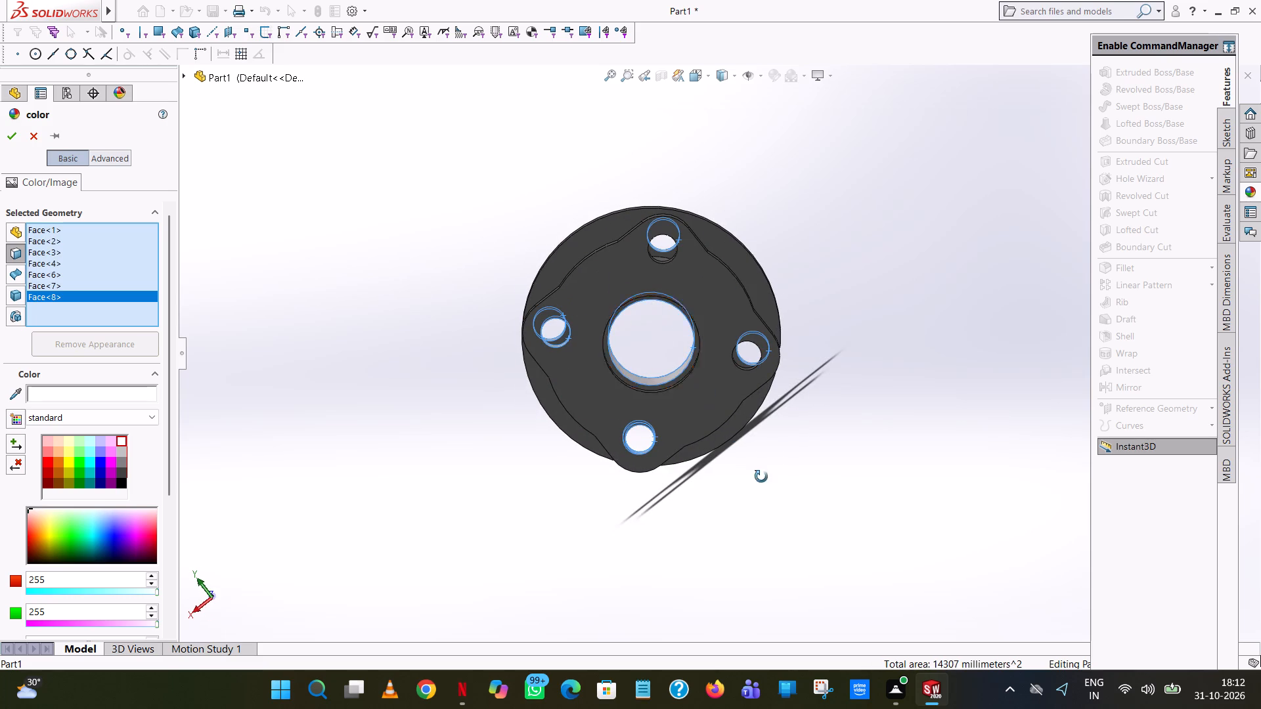
middle_click_drag(761, 477, 789, 505)
scroll(790, 505, "down", 3)
left_click(609, 271)
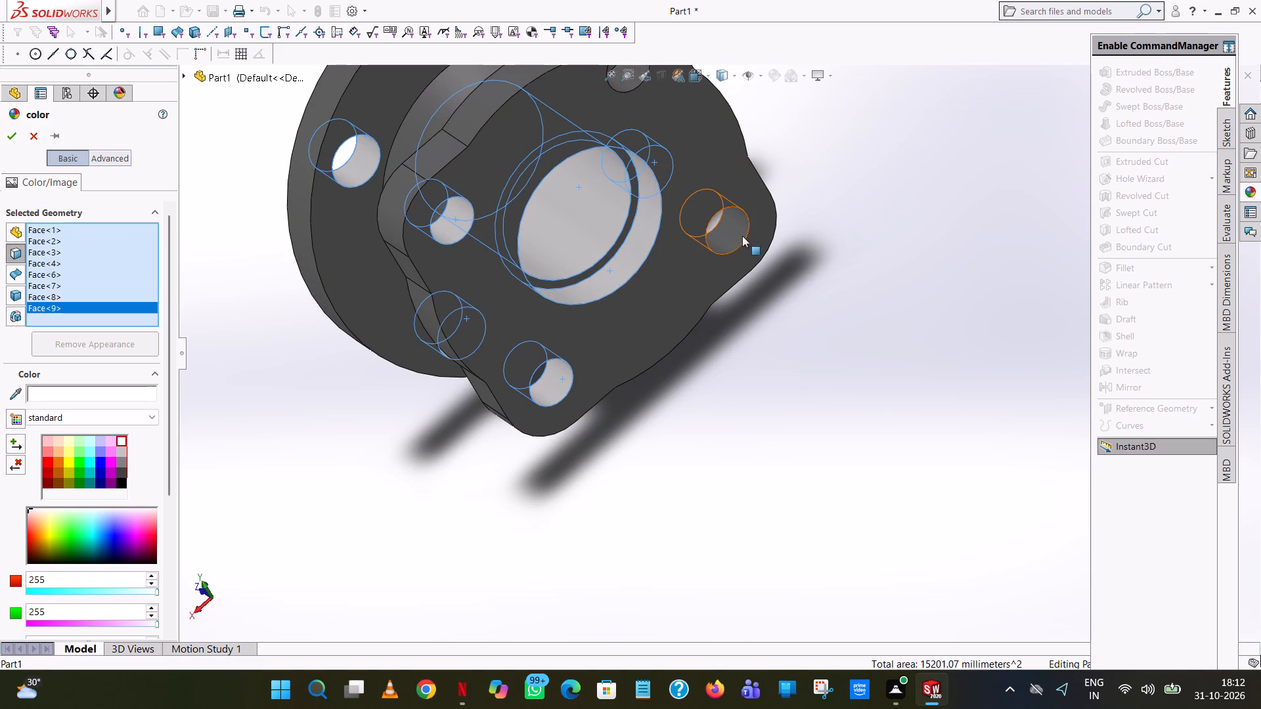
left_click(742, 234)
scroll(649, 125, "up", 2)
left_click(657, 153)
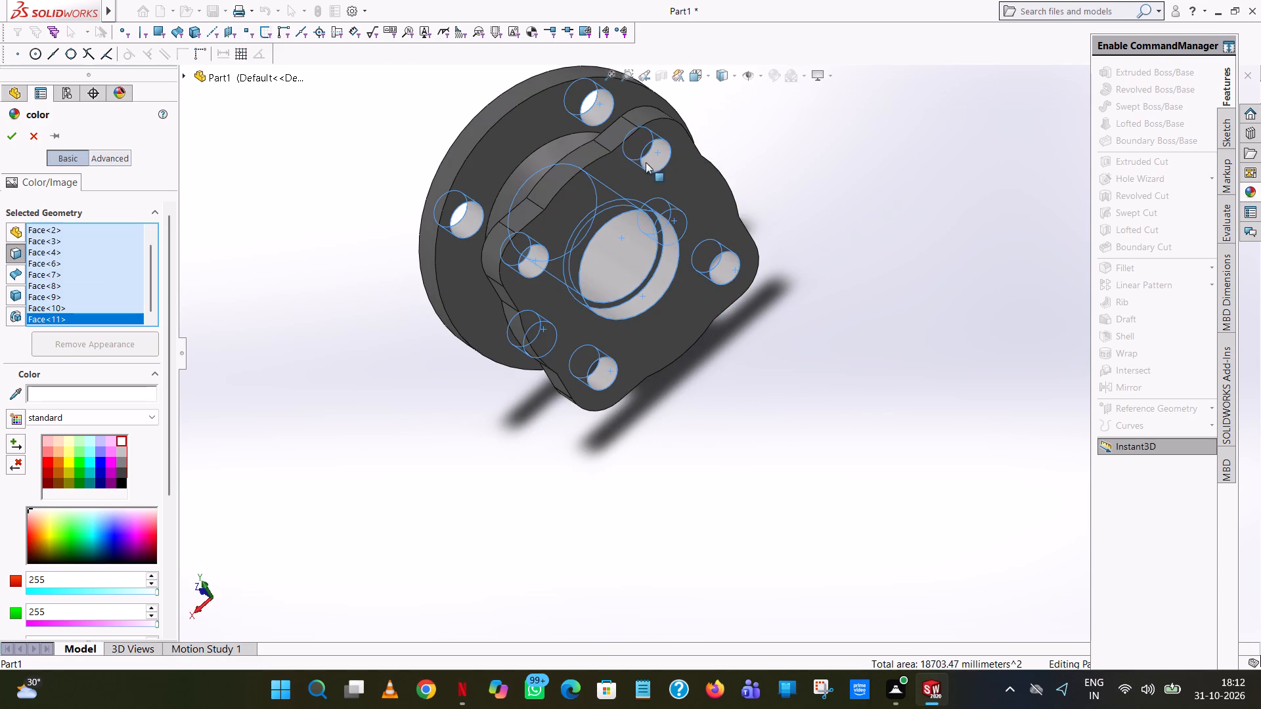
scroll(293, 212, "up", 2)
middle_click_drag(293, 212, 549, 290)
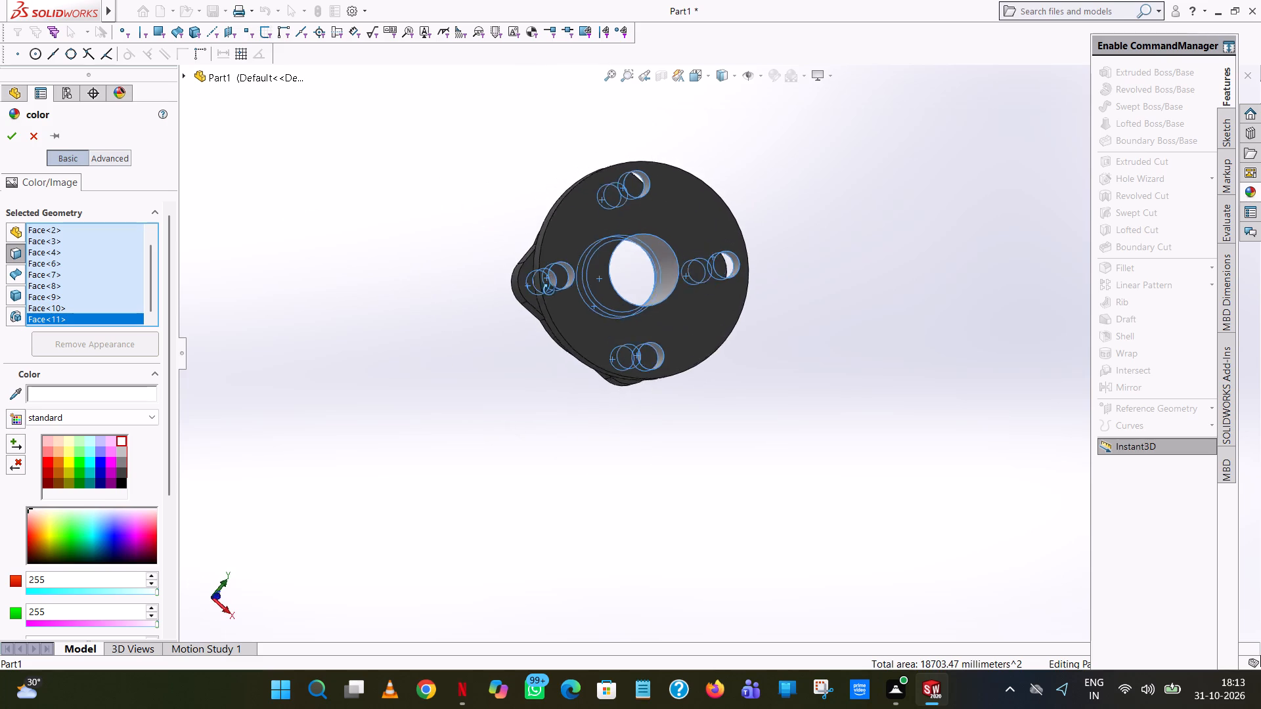
middle_click_drag(549, 290, 569, 362)
scroll(569, 362, "down", 1)
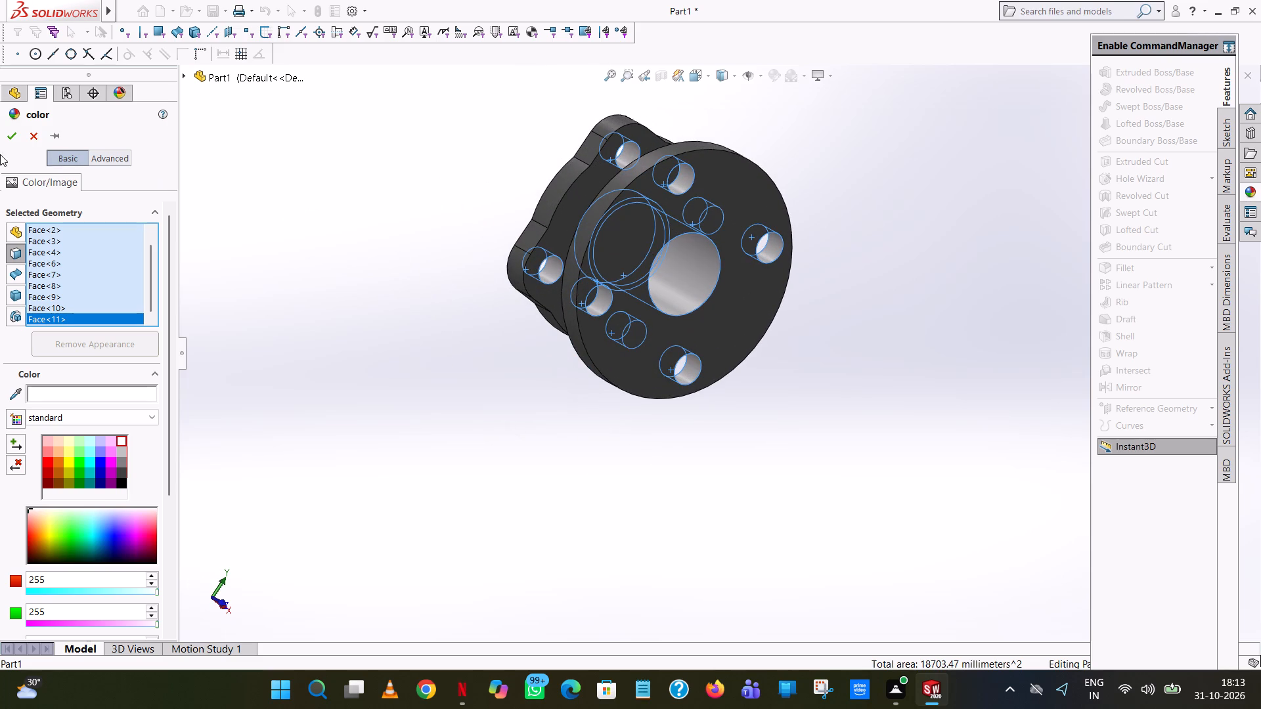
left_click(13, 143)
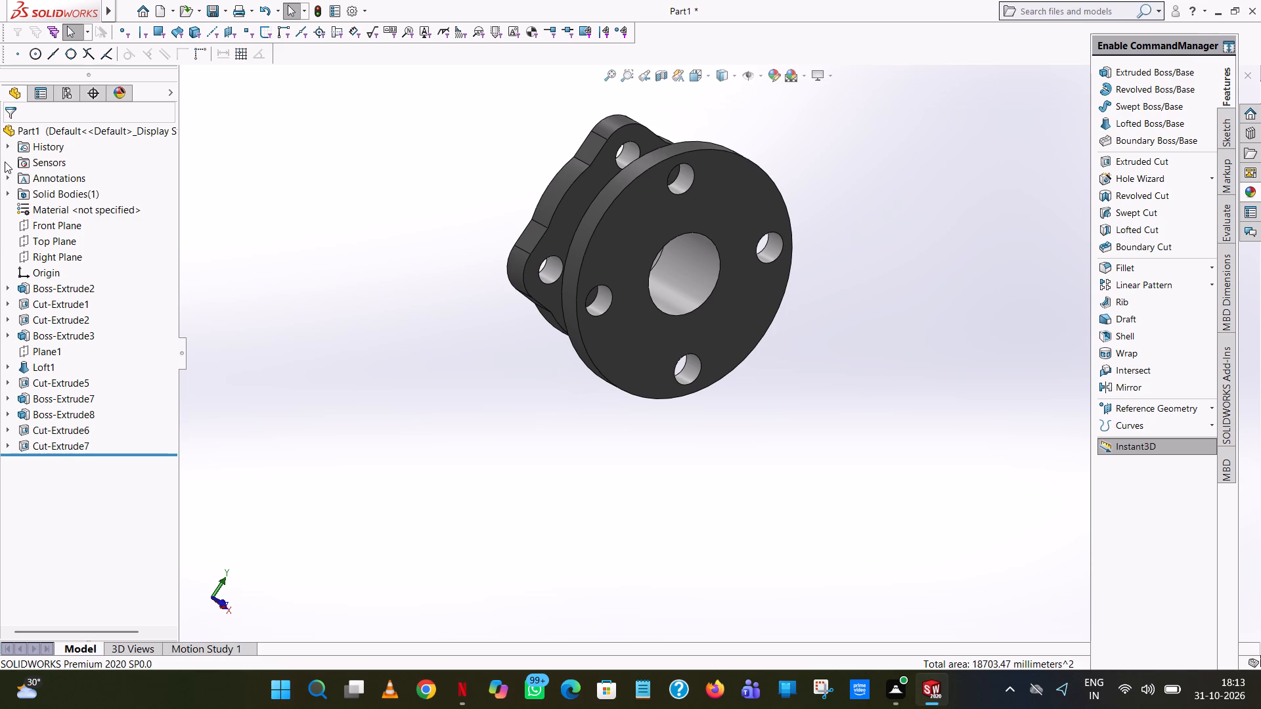
Examine the coloured part from all sides, including both flanges, the bolt holes and the tapered neck.
middle_click_drag(824, 402, 960, 261)
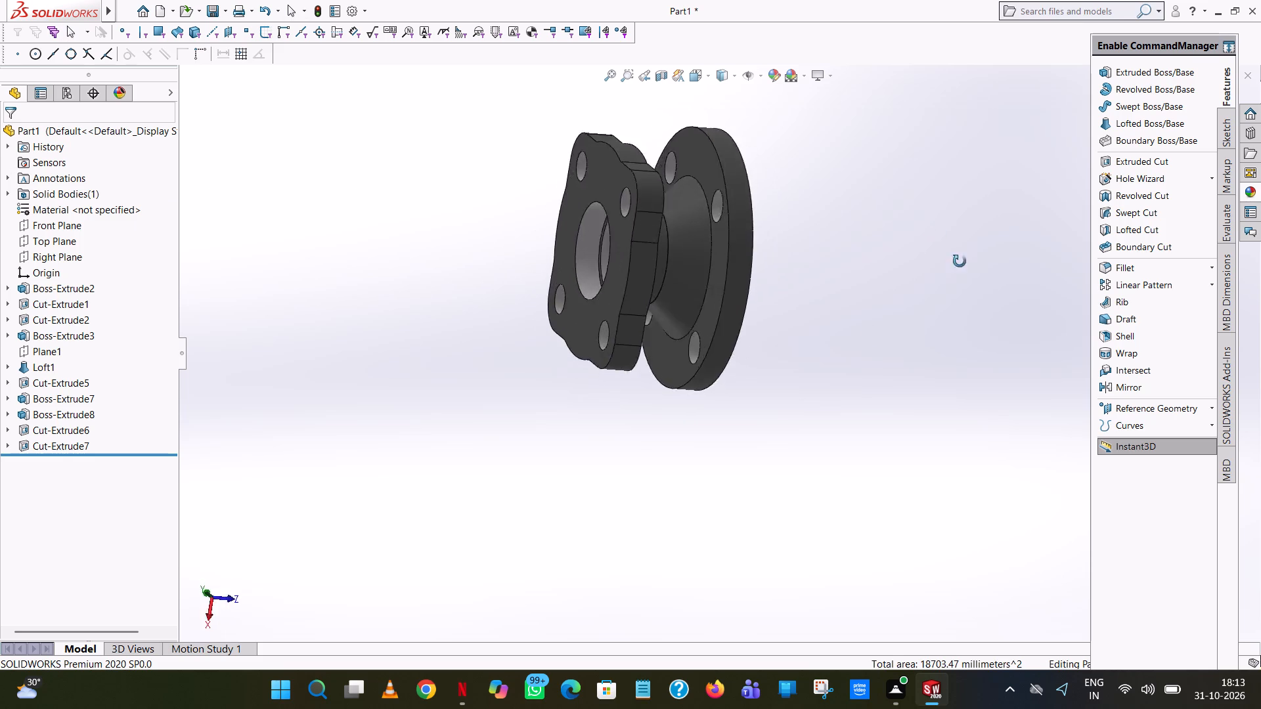
middle_click_drag(960, 261, 1017, 327)
scroll(703, 243, "down", 1)
middle_click_drag(730, 236, 759, 181)
scroll(748, 219, "down", 1)
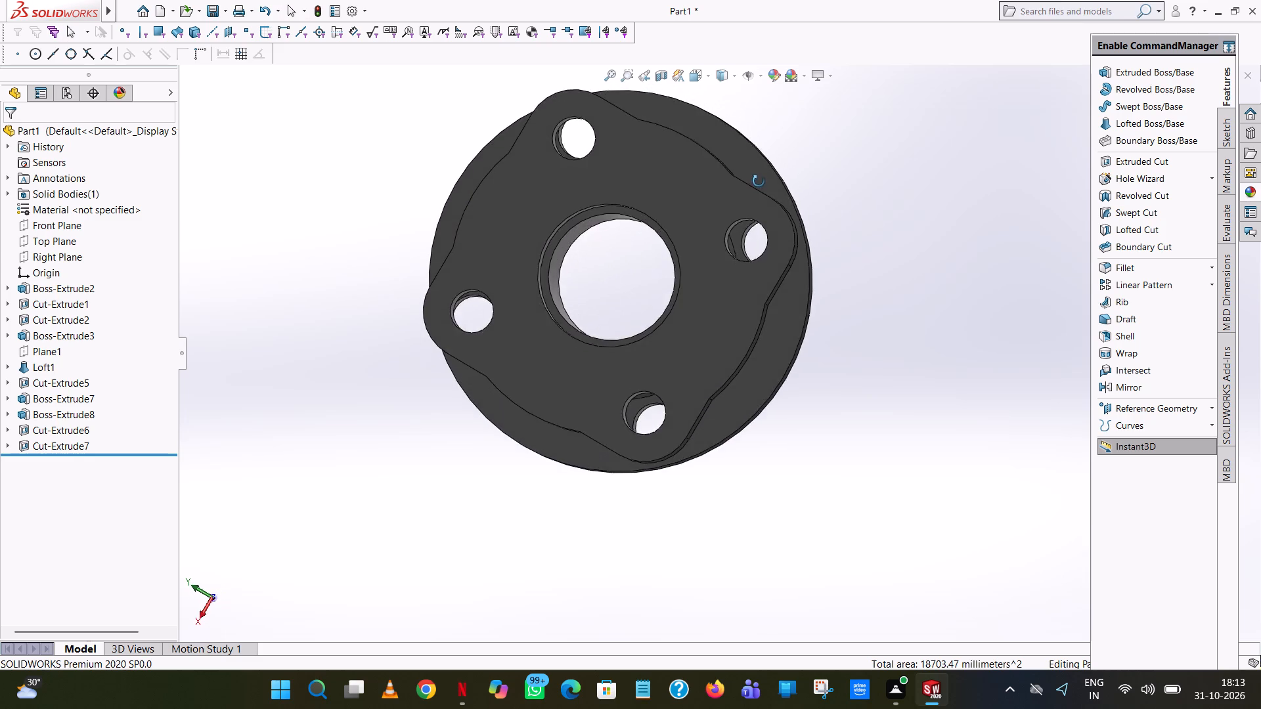
middle_click_drag(759, 181, 420, 387)
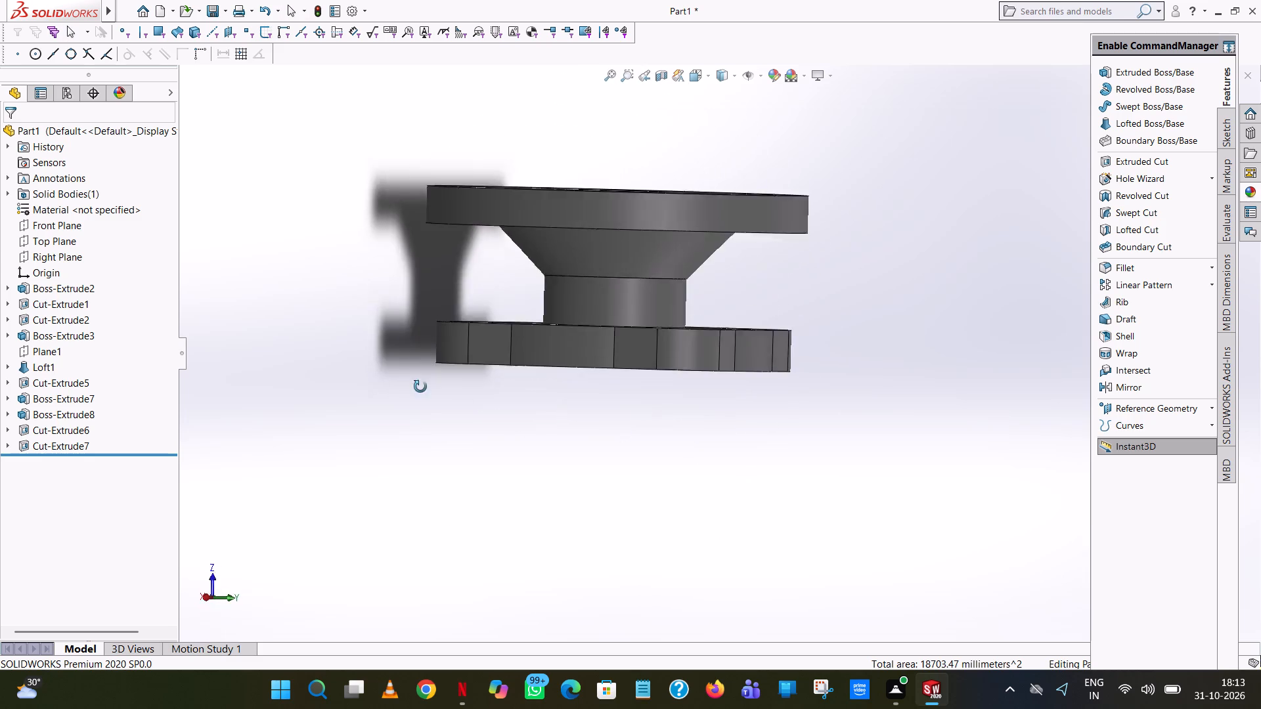
middle_click_drag(420, 387, 625, 200)
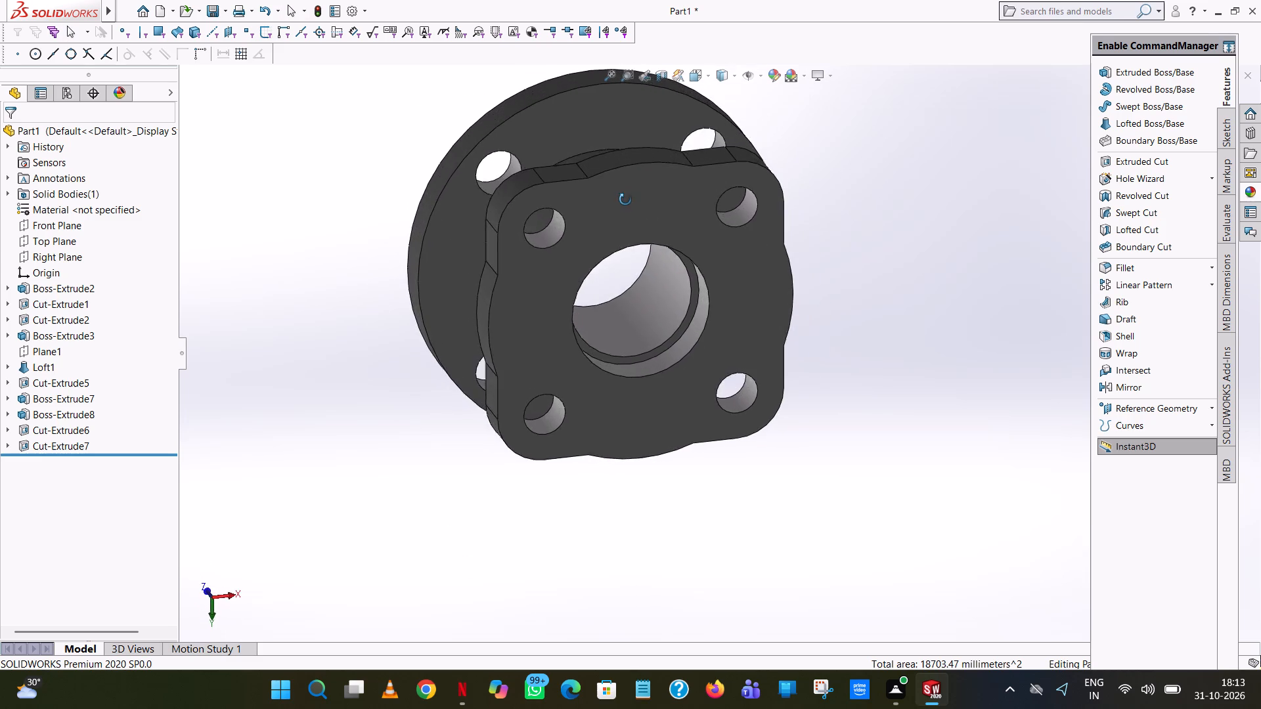
middle_click_drag(625, 200, 725, 435)
scroll(725, 435, "up", 1)
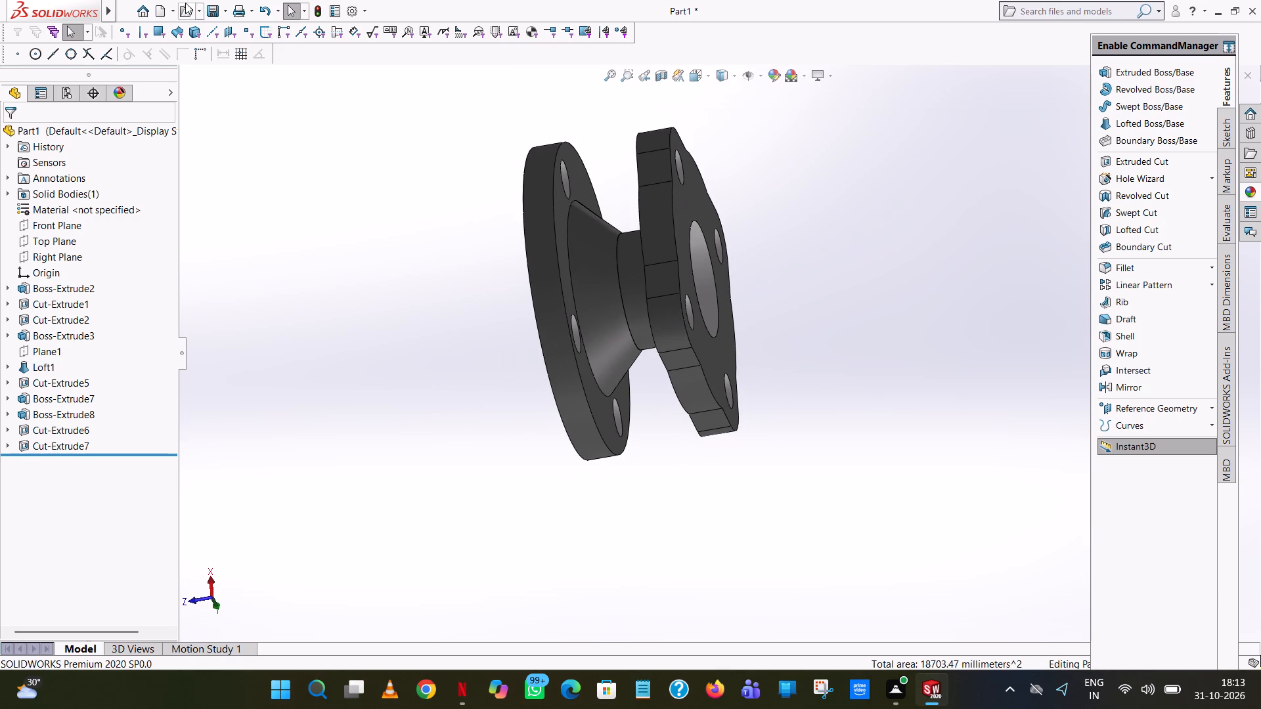
Start saving the part and choose the water control valve folder, under assembly on drive D:, as its location.
left_click(209, 8)
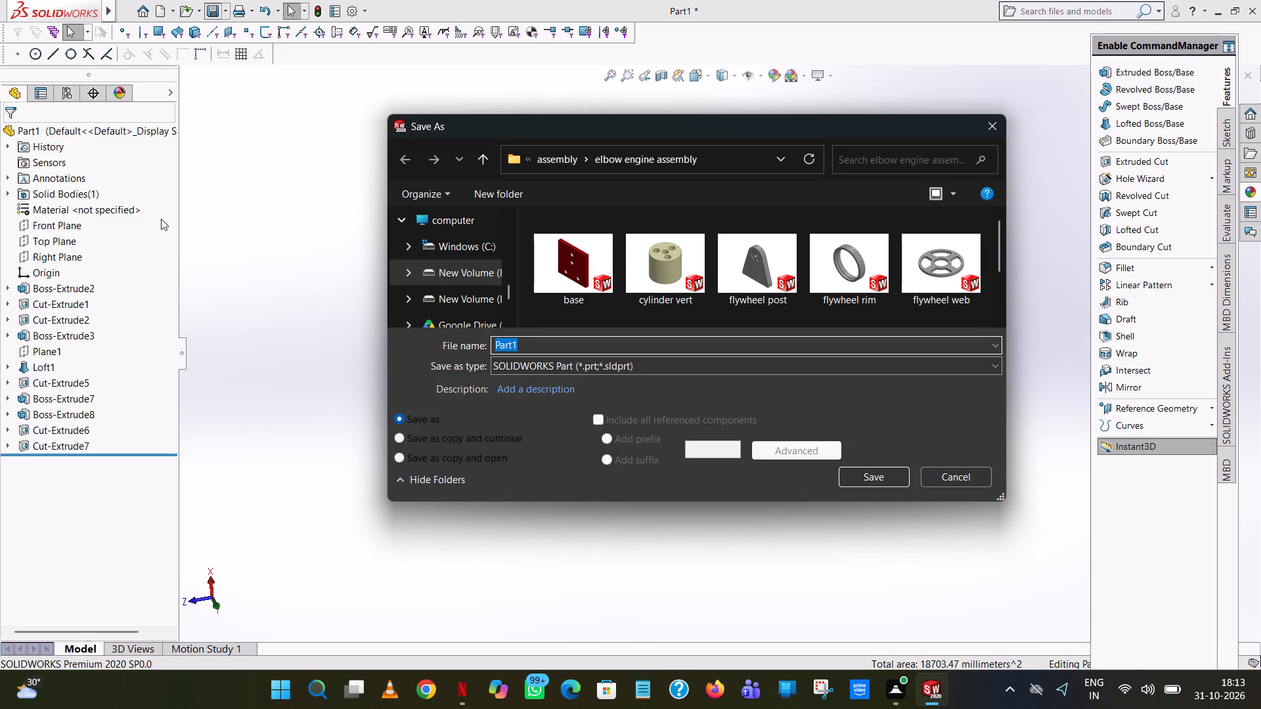
left_click(479, 169)
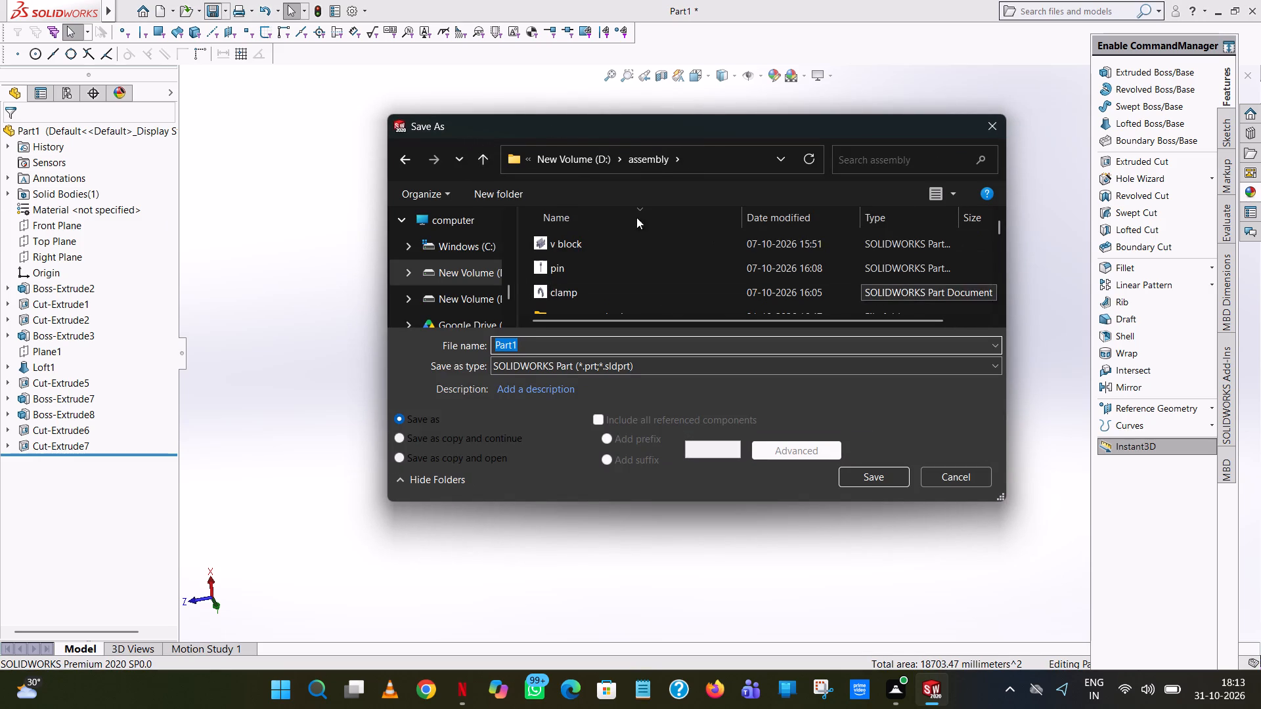
scroll(678, 226, "down", 16)
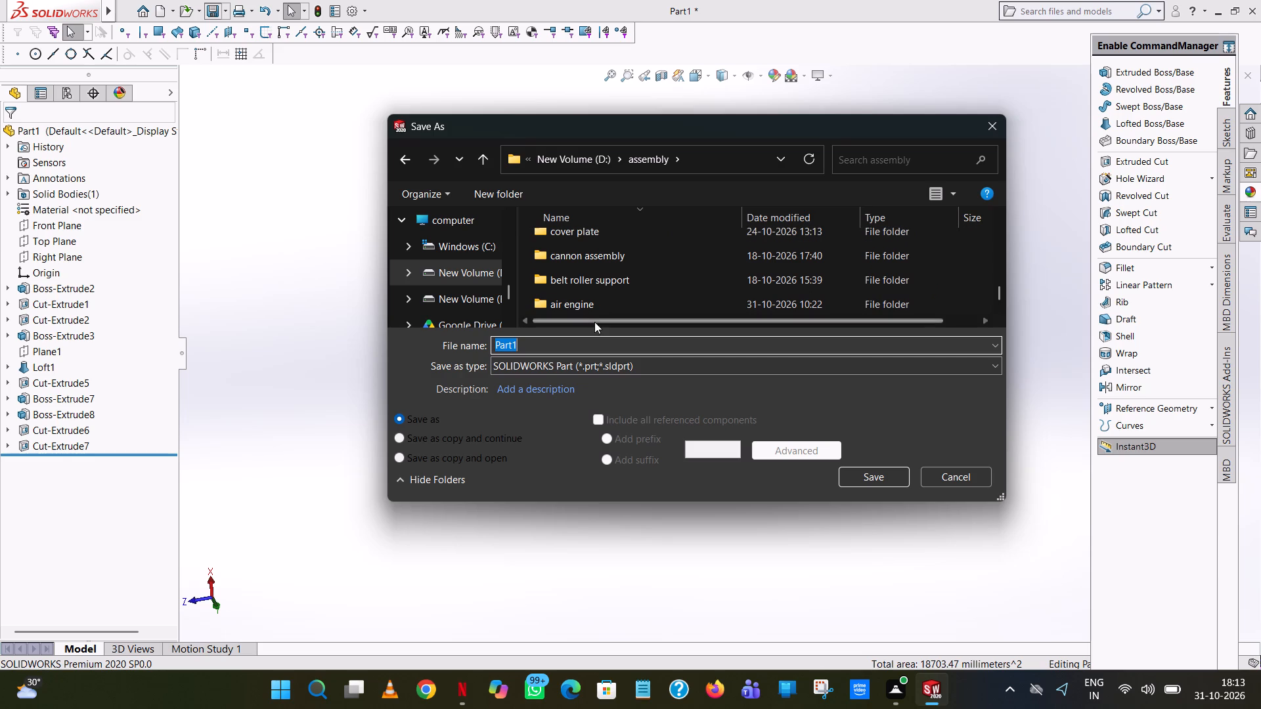
scroll(601, 305, "down", 8)
scroll(617, 271, "up", 3)
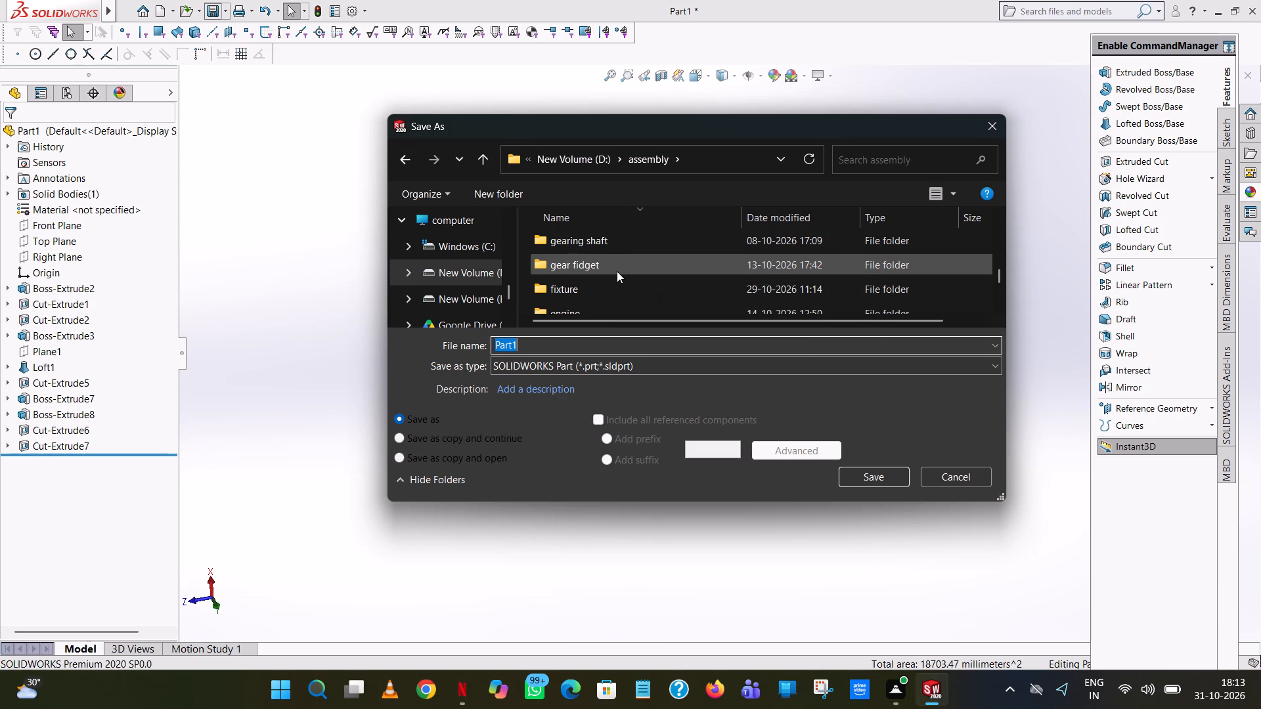
scroll(617, 271, "up", 1)
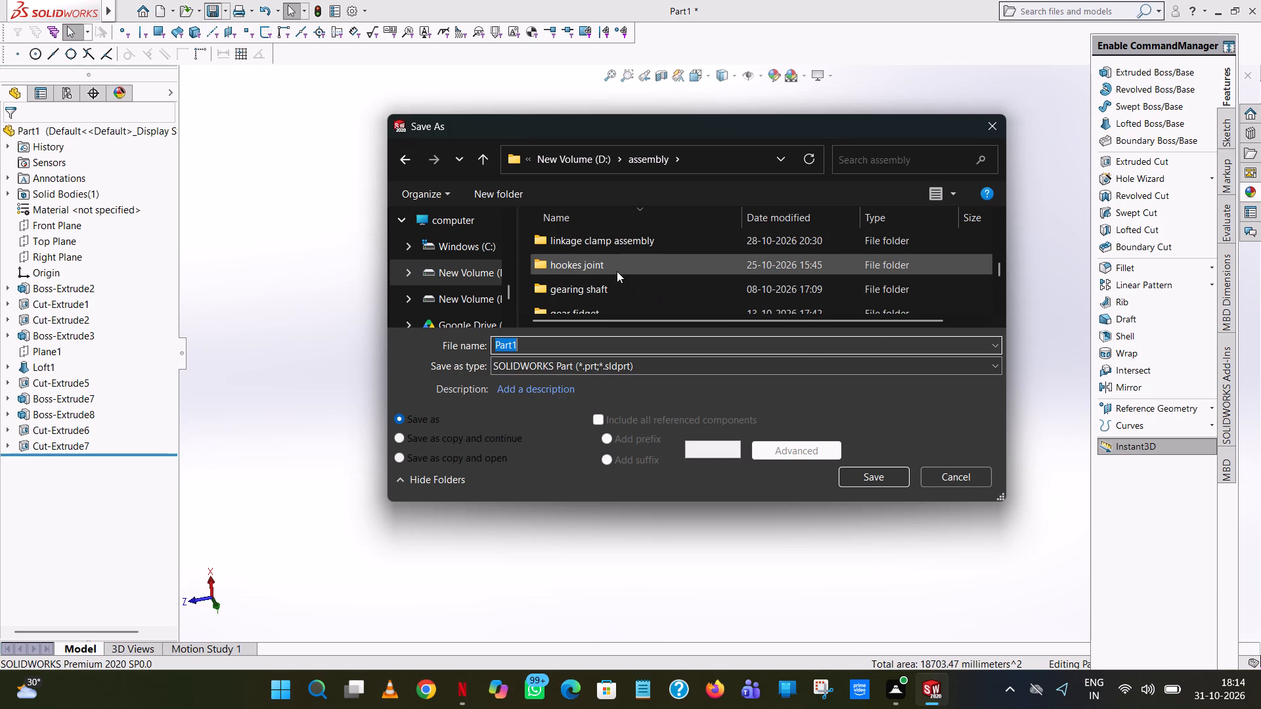
scroll(617, 271, "down", 1)
scroll(617, 271, "up", 3)
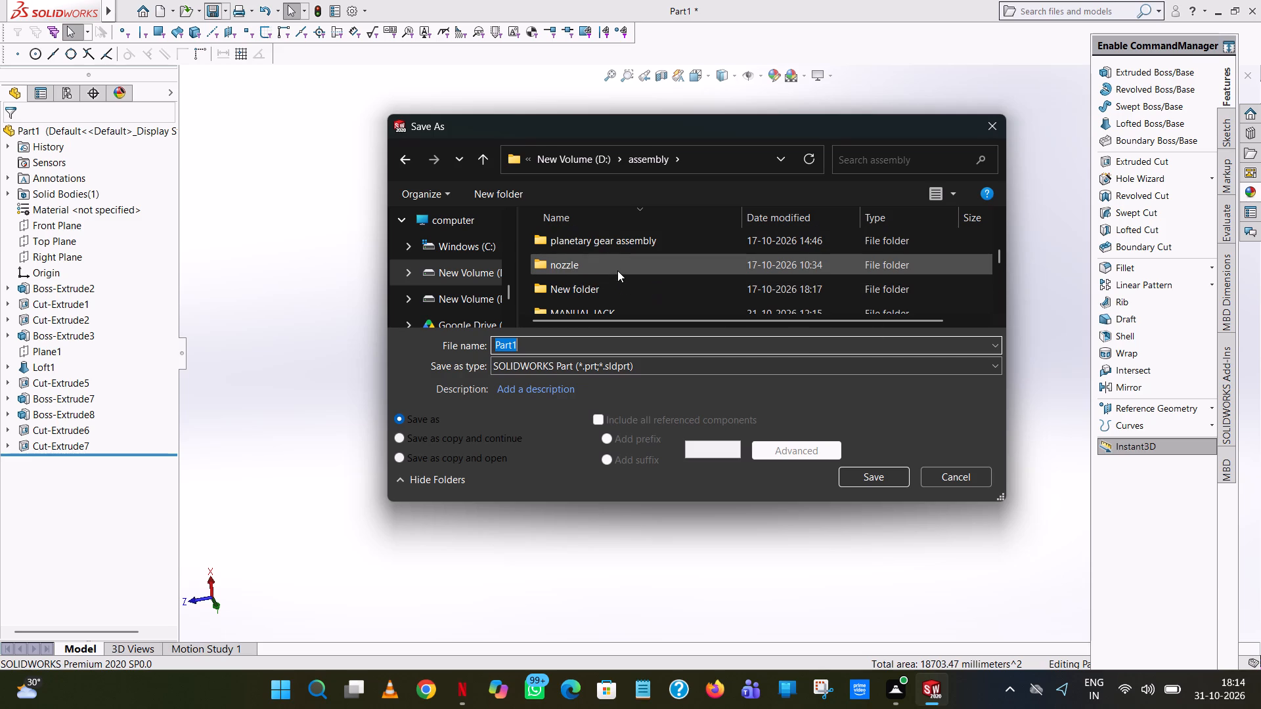
scroll(617, 270, "up", 3)
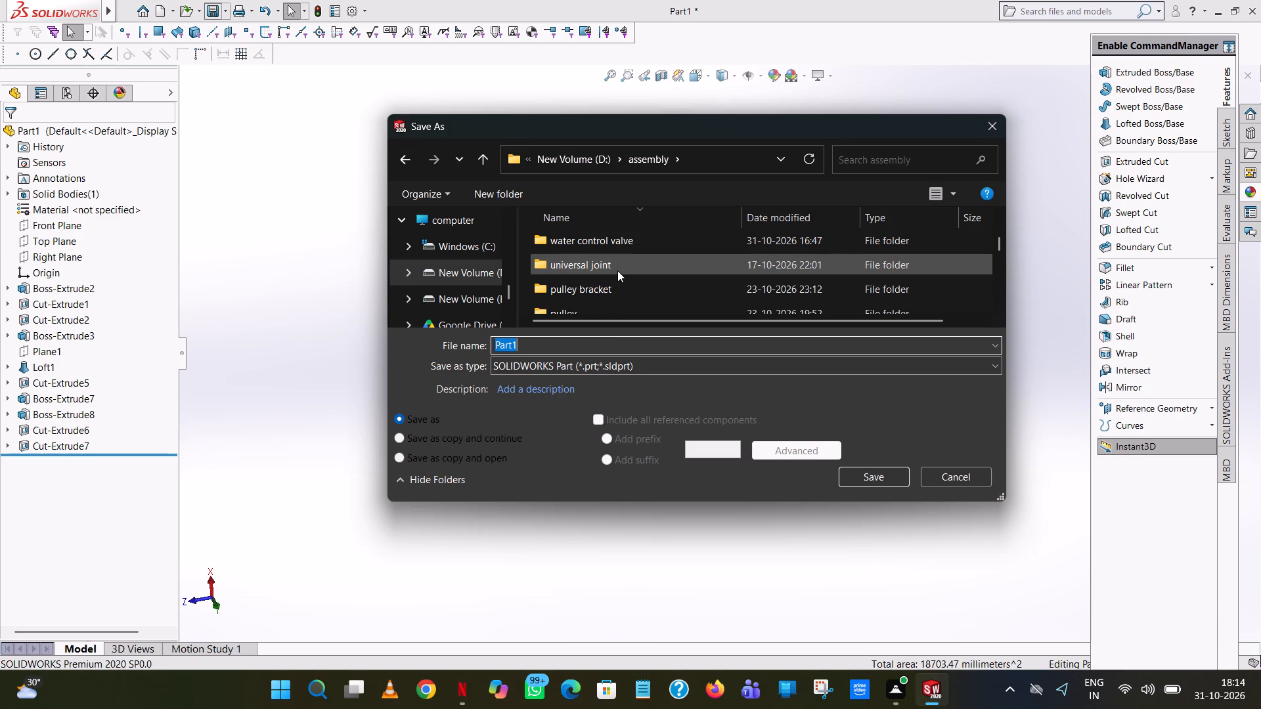
scroll(620, 274, "up", 1)
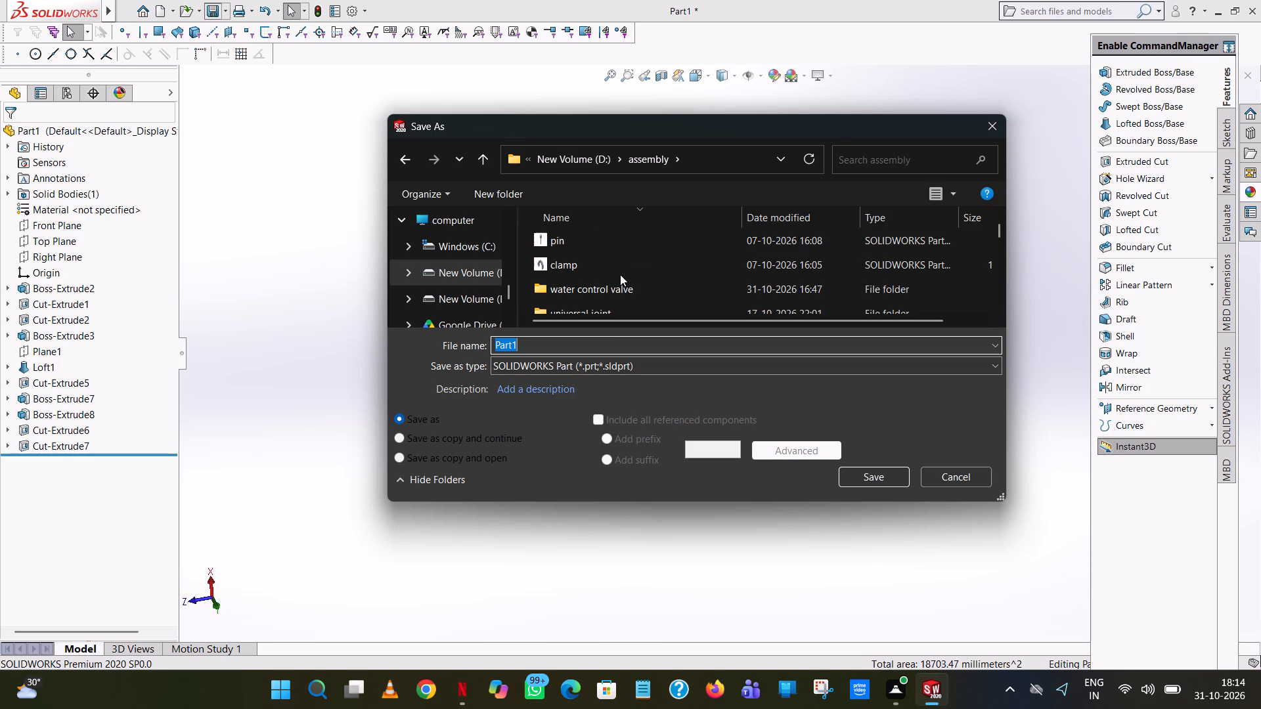
double_click(619, 284)
Name the part file outlet housing and save it as a SOLIDWORKS Part.
double_click(588, 344)
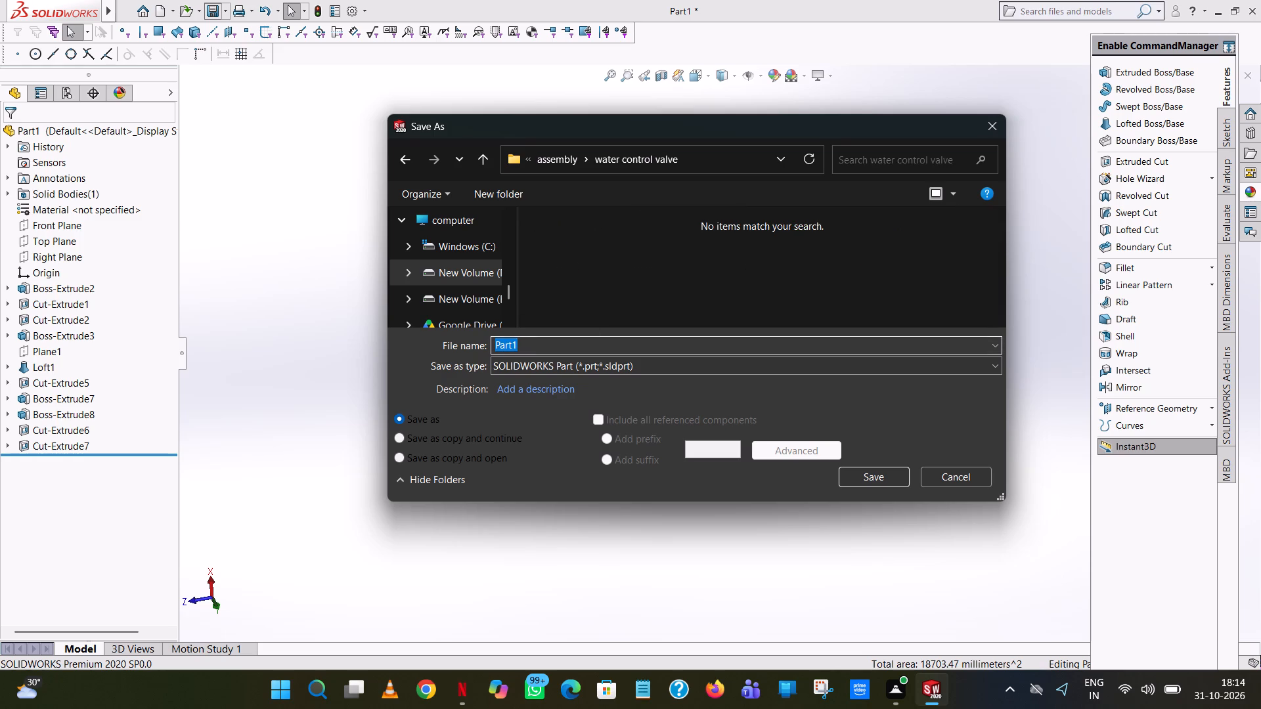
type("outlet")
key("space")
type("housing")
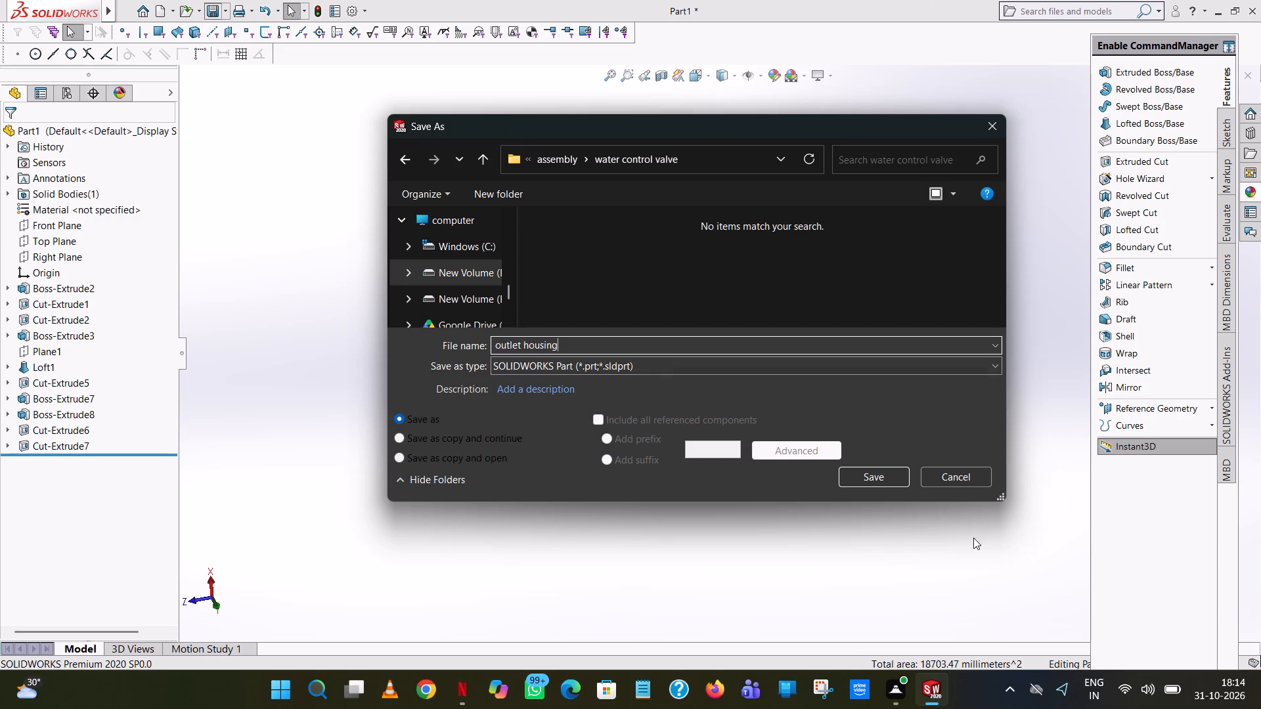
left_click(892, 472)
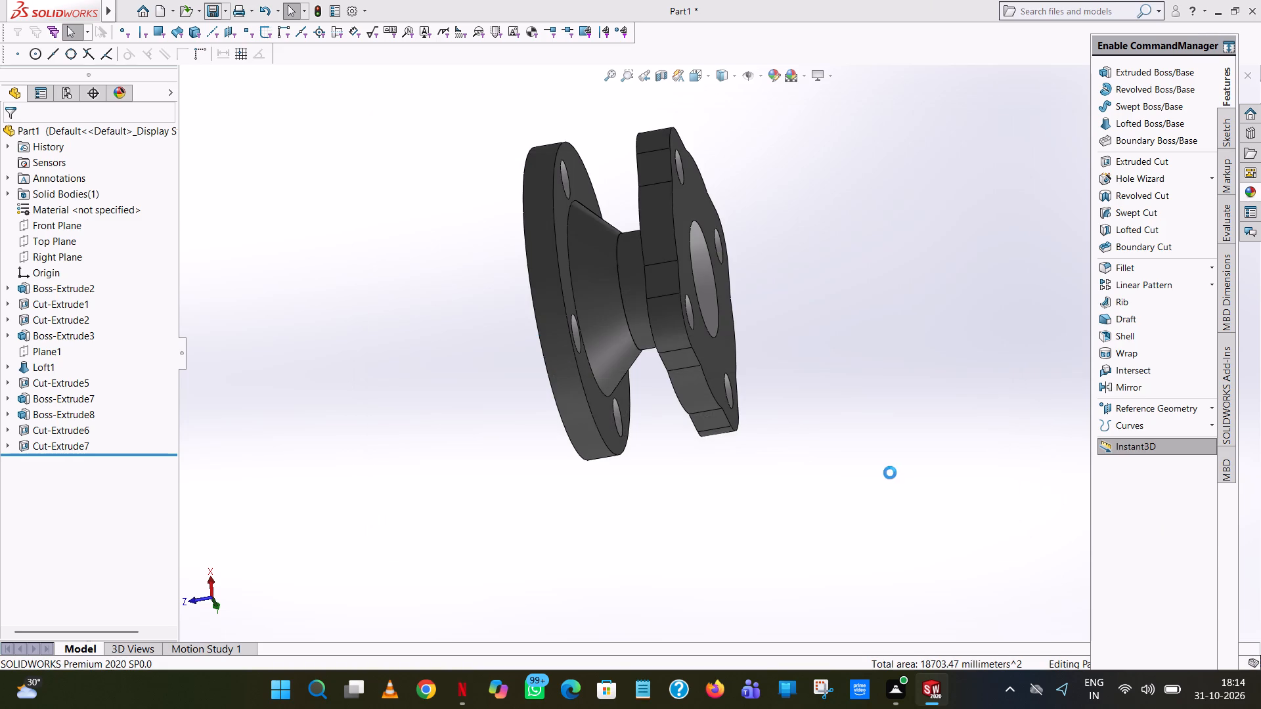
Save a copy of the outlet housing as an Adobe PDF in the water control valve folder.
middle_click_drag(608, 217, 642, 247)
scroll(612, 219, "up", 1)
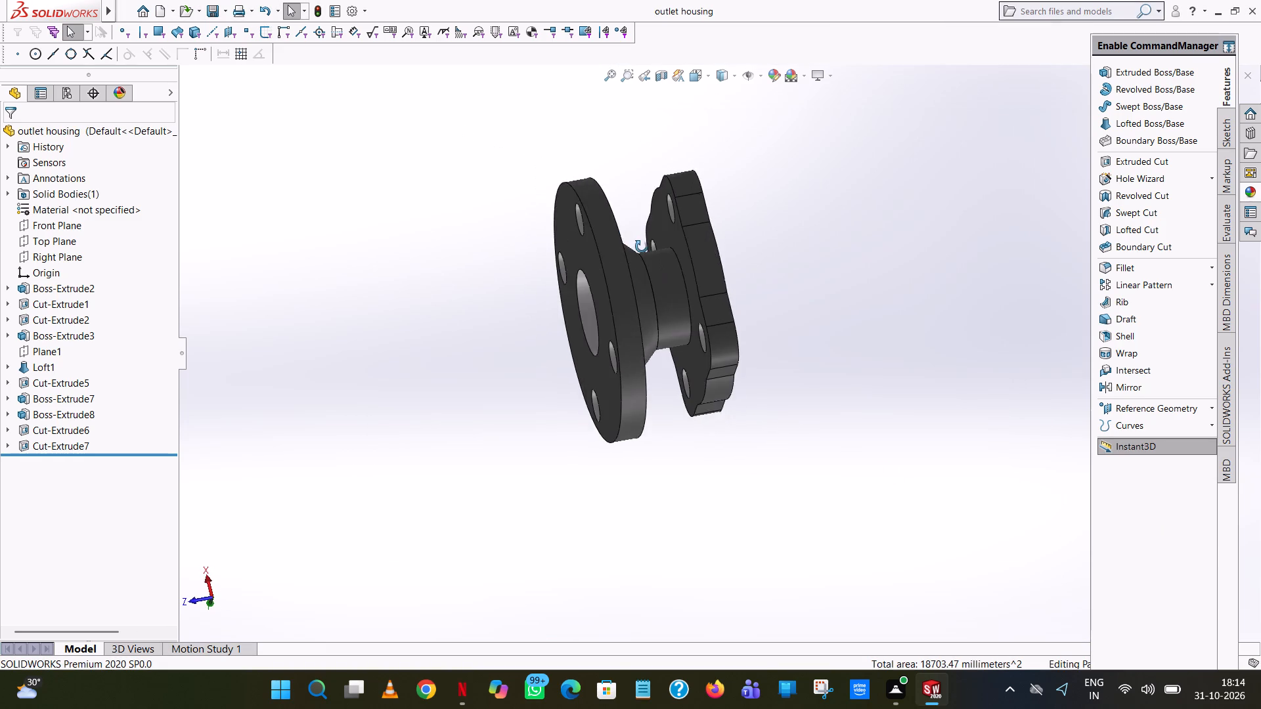
middle_click_drag(642, 247, 616, 246)
scroll(618, 252, "up", 2)
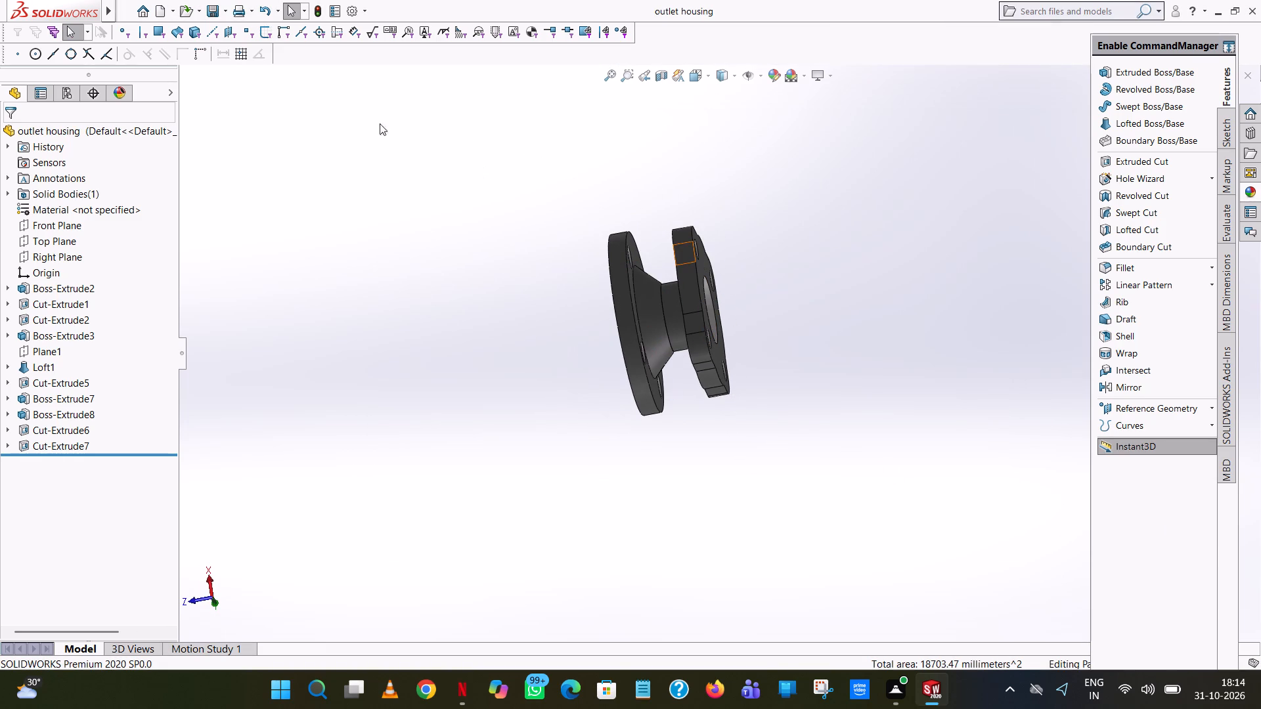
left_click(223, 11)
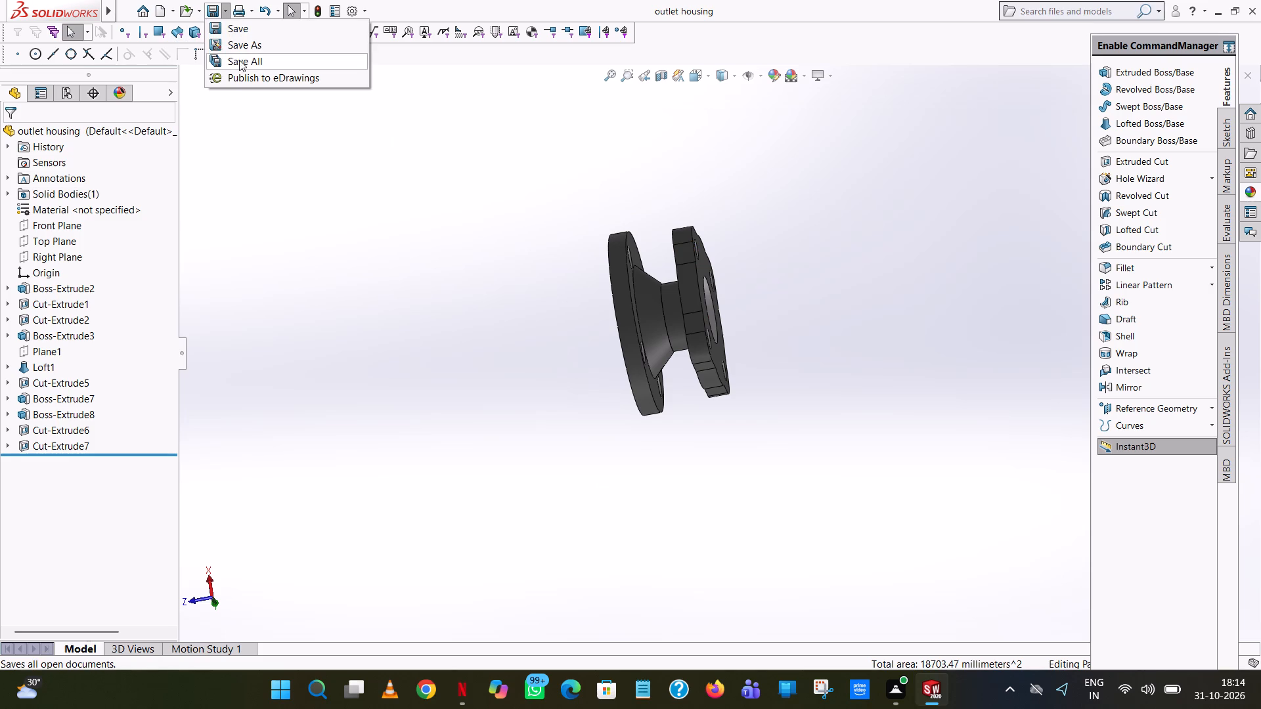
left_click(238, 43)
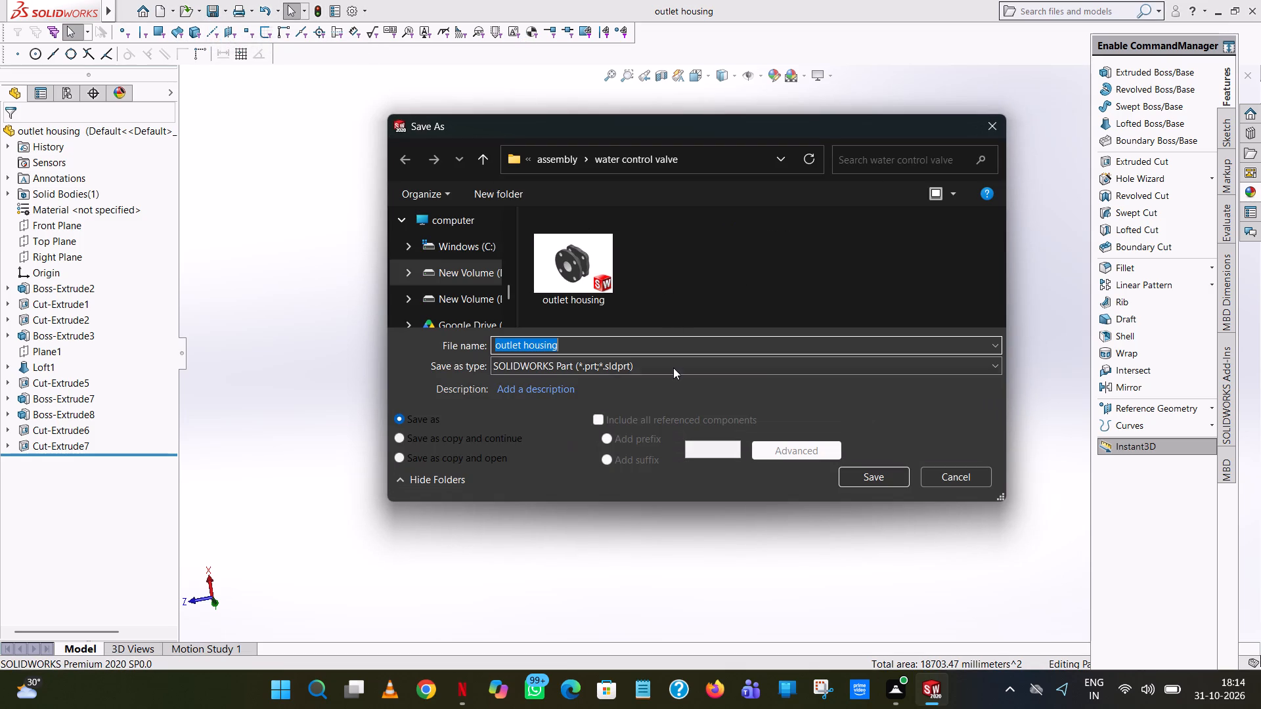
left_click(673, 368)
left_click(676, 102)
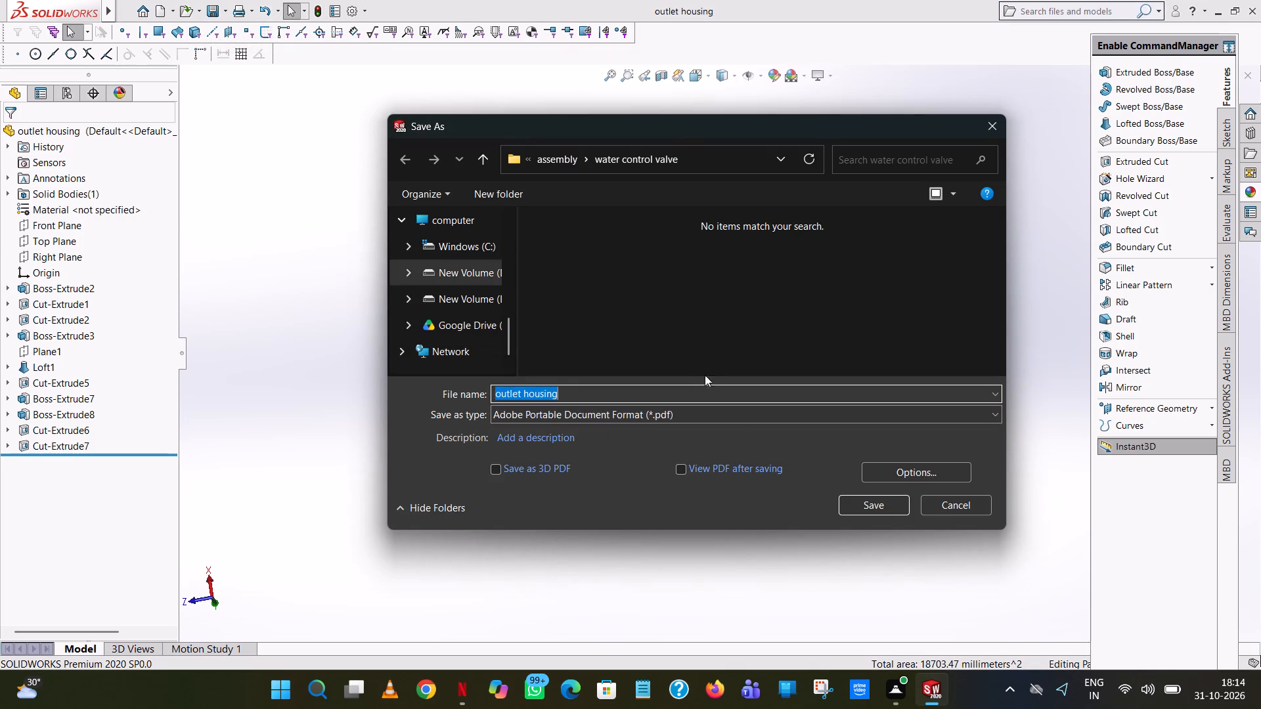
left_click(862, 509)
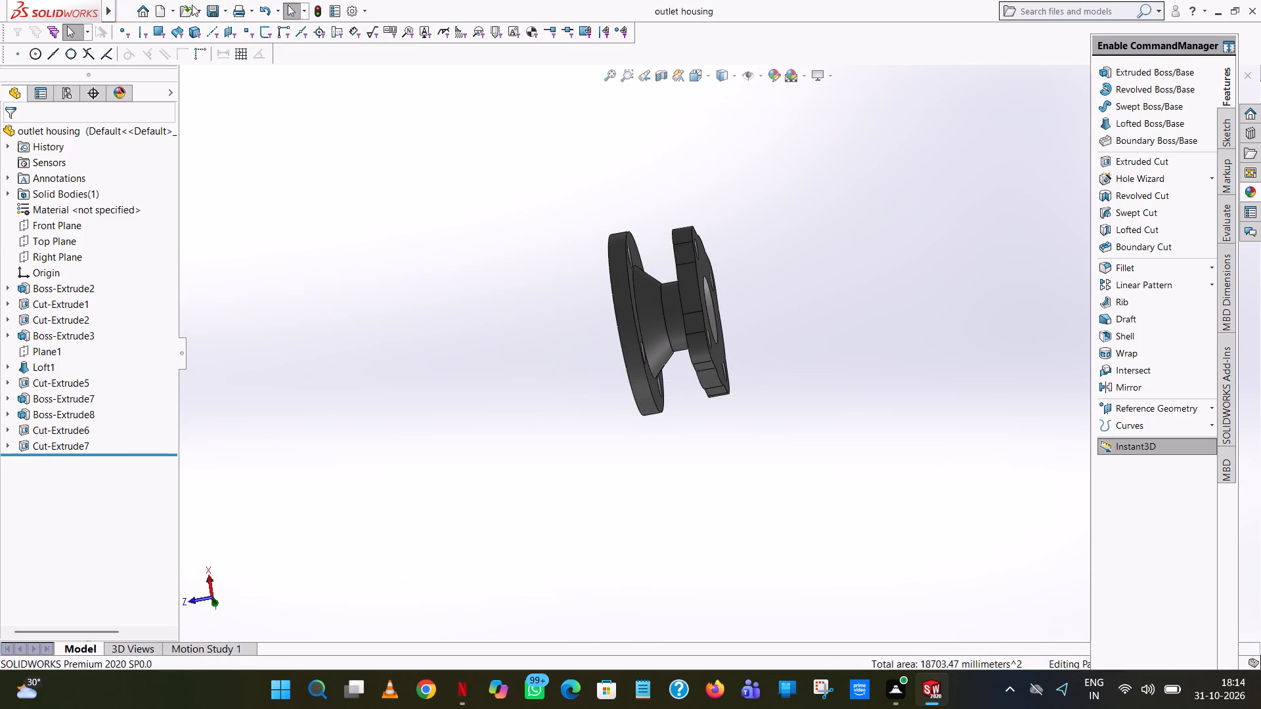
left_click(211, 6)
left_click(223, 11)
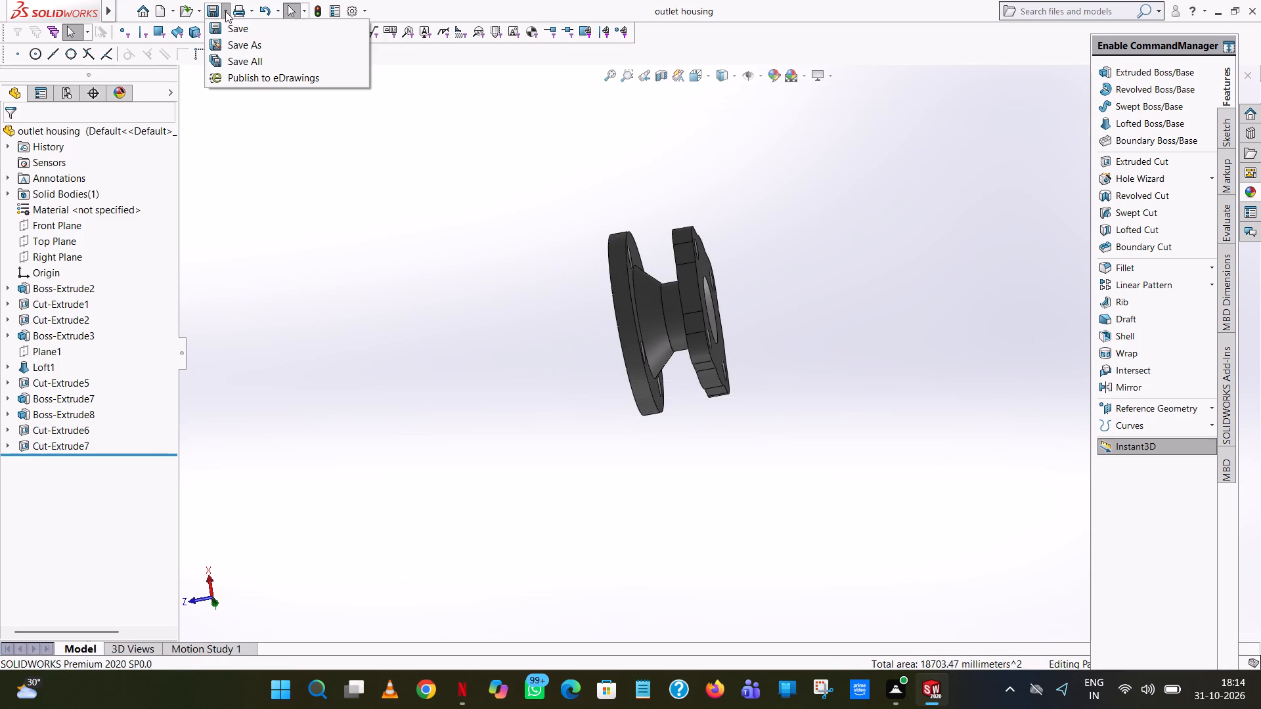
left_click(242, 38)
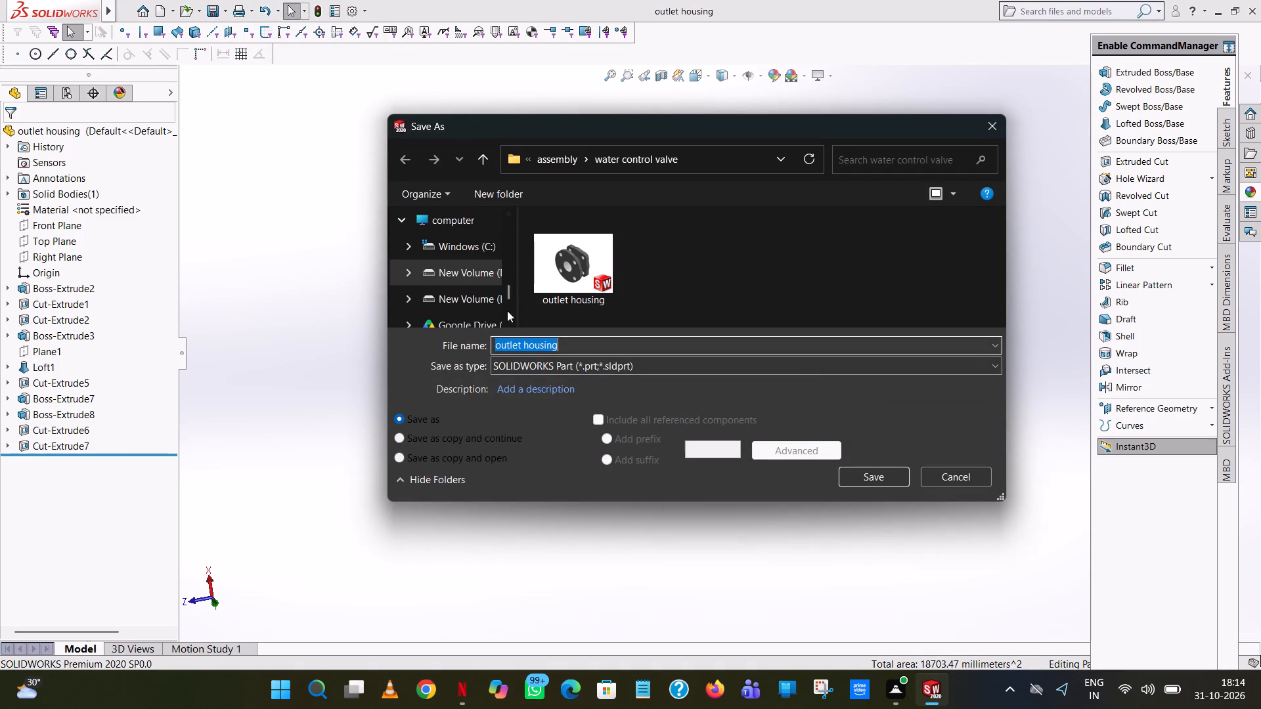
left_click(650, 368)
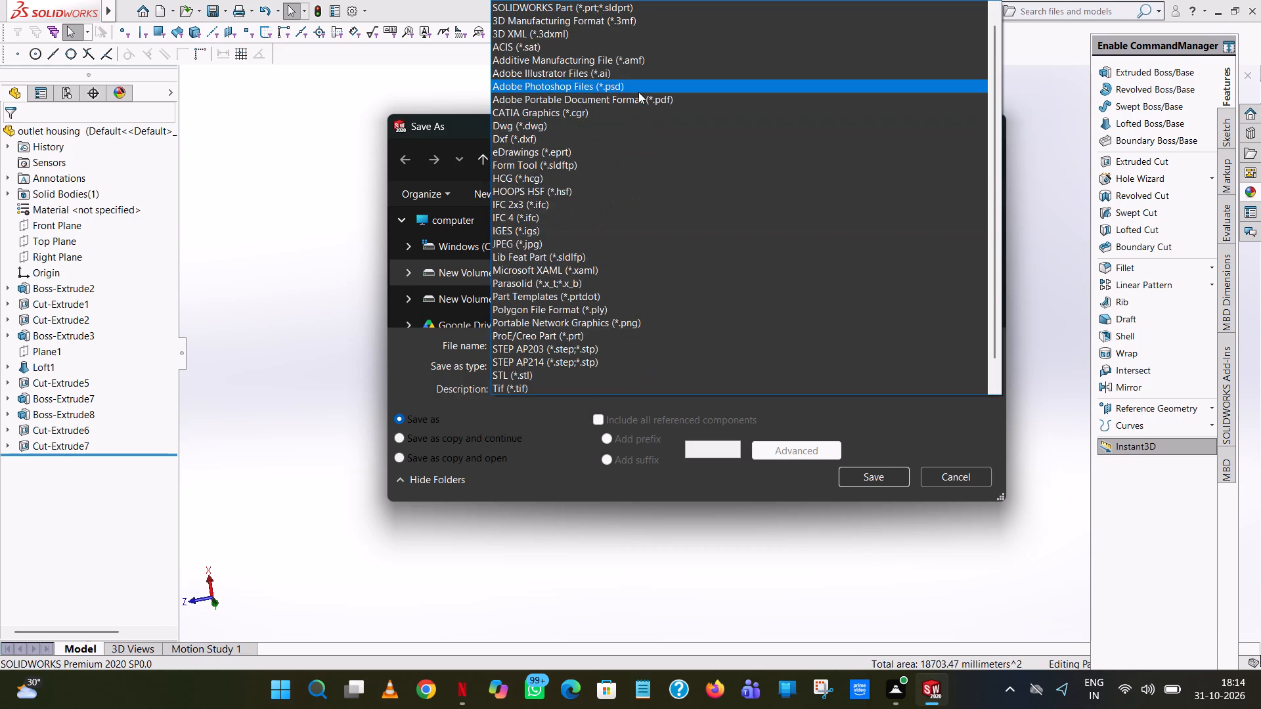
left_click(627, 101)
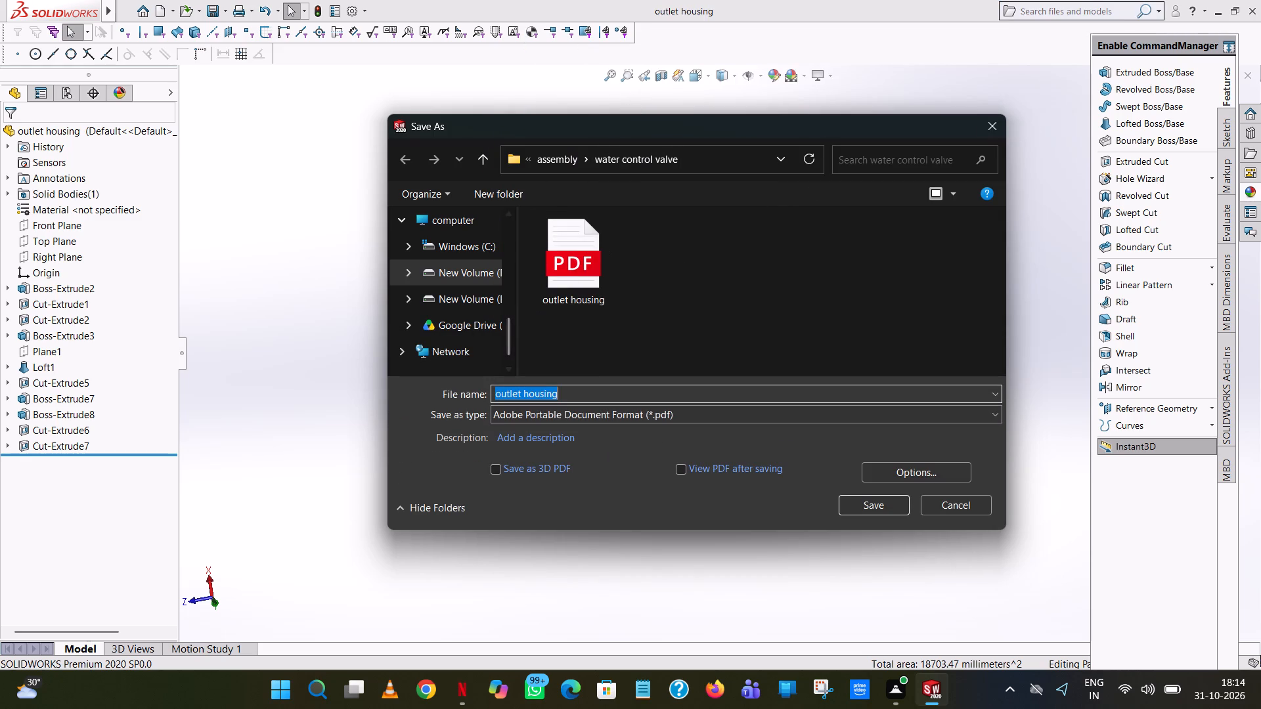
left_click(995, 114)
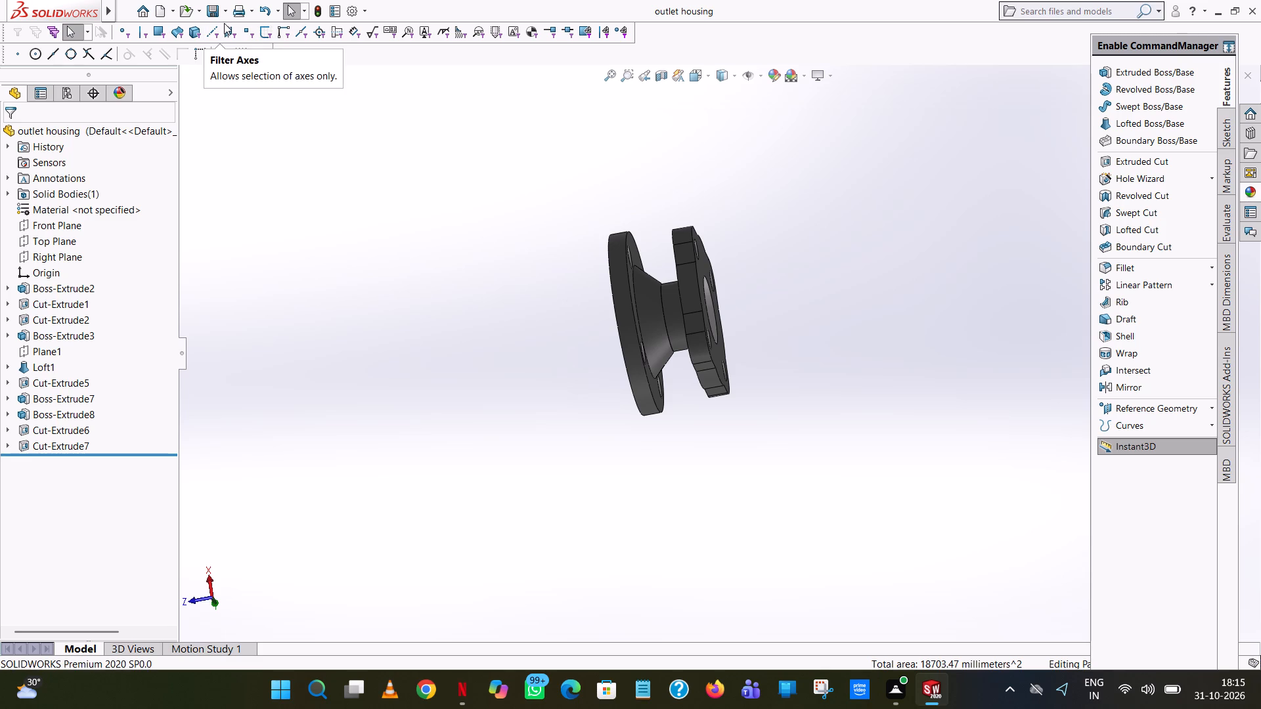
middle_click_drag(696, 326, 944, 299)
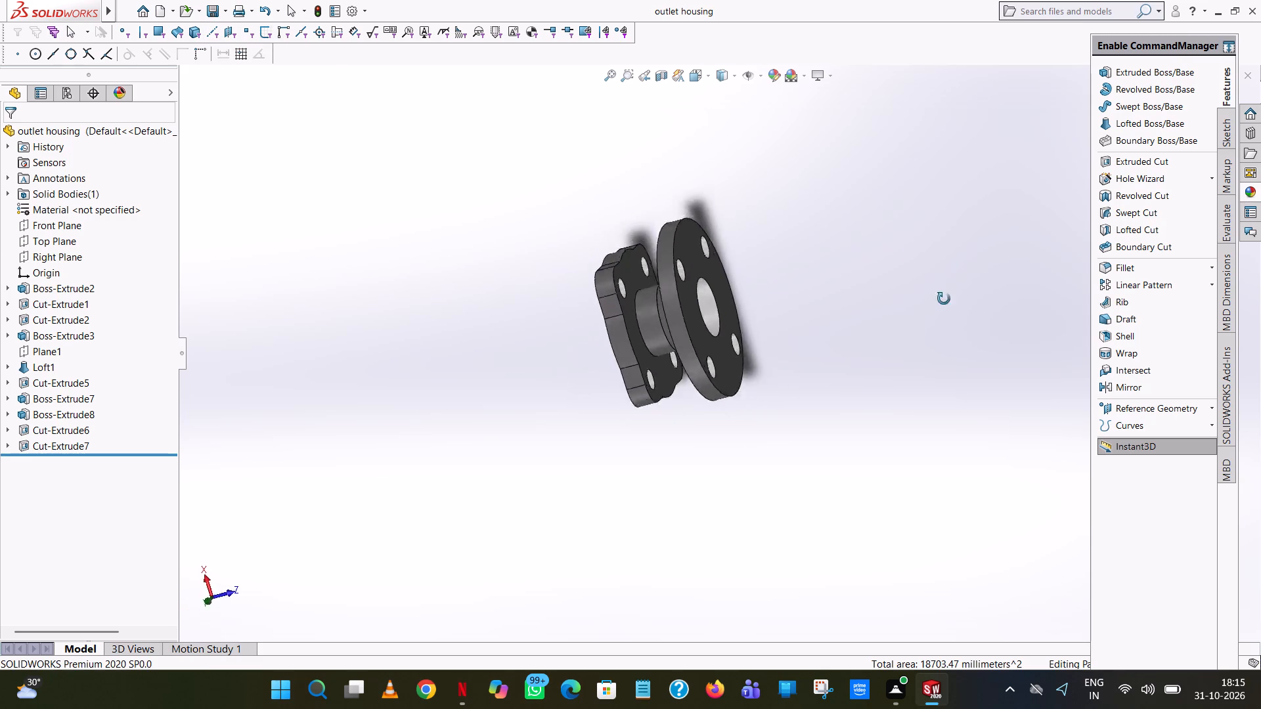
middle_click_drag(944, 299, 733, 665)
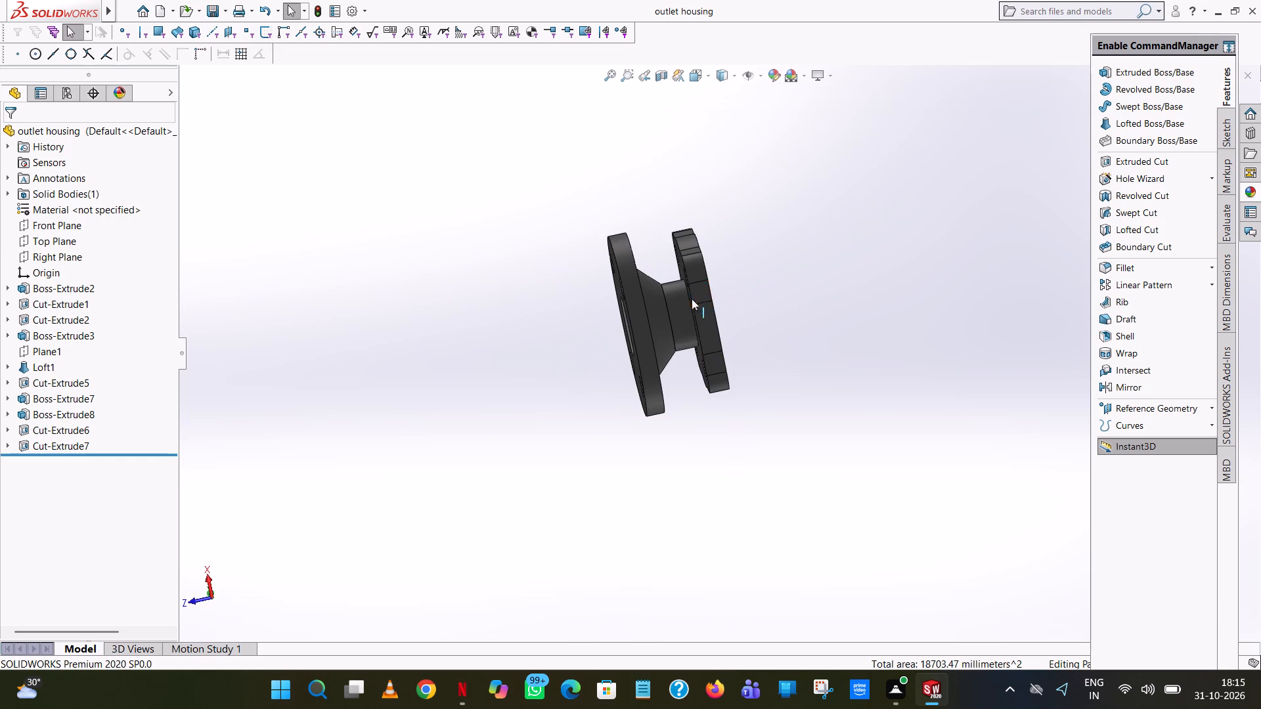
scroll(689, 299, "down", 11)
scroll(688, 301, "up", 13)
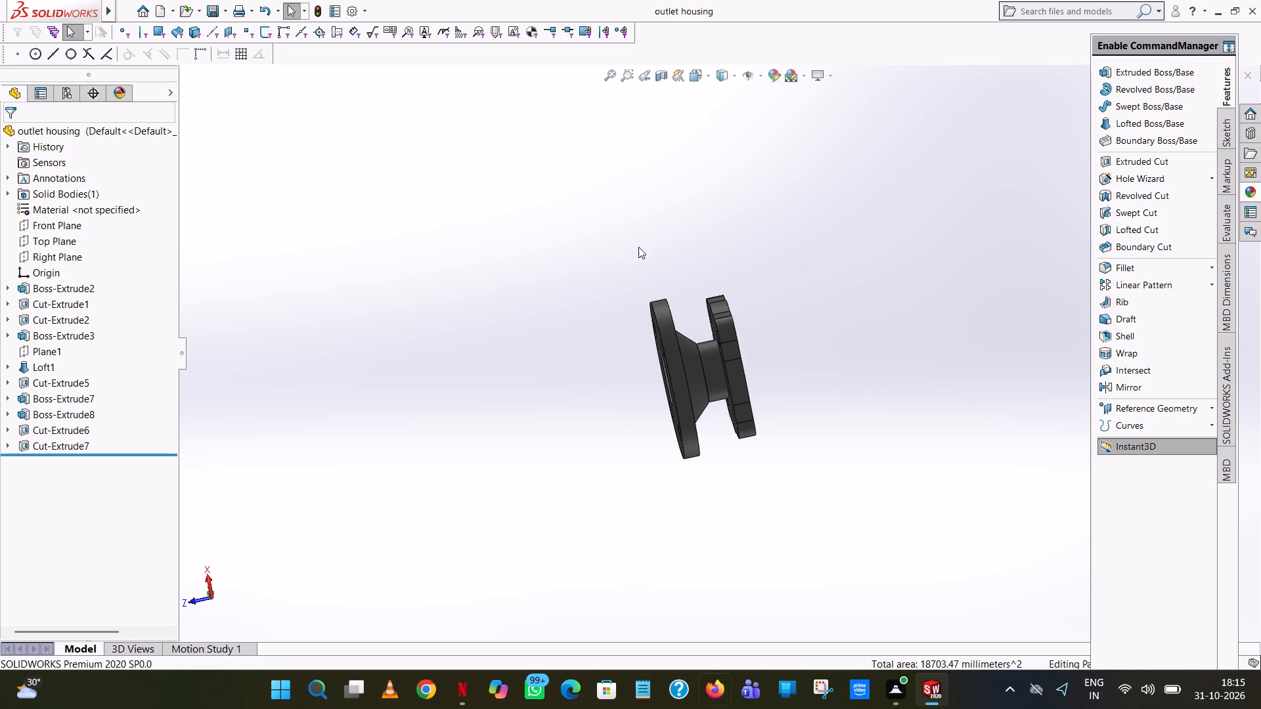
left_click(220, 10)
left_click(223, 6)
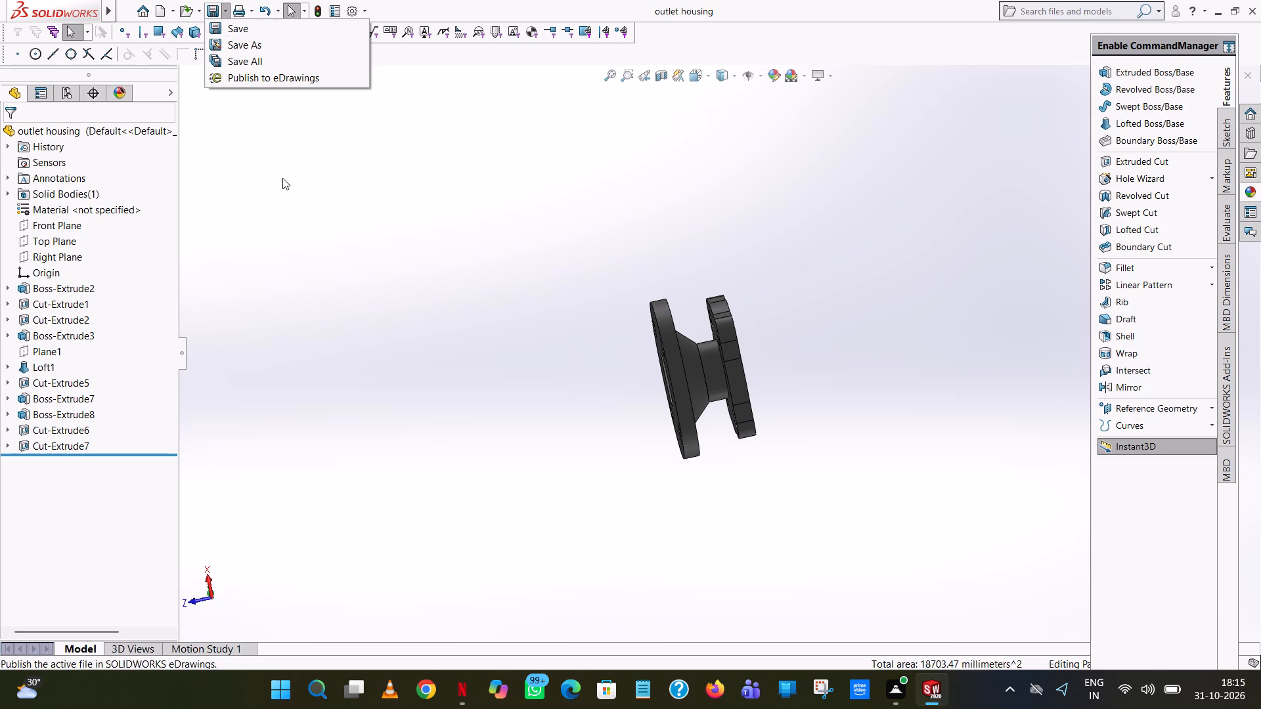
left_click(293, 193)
Create a new part document.
left_click(163, 7)
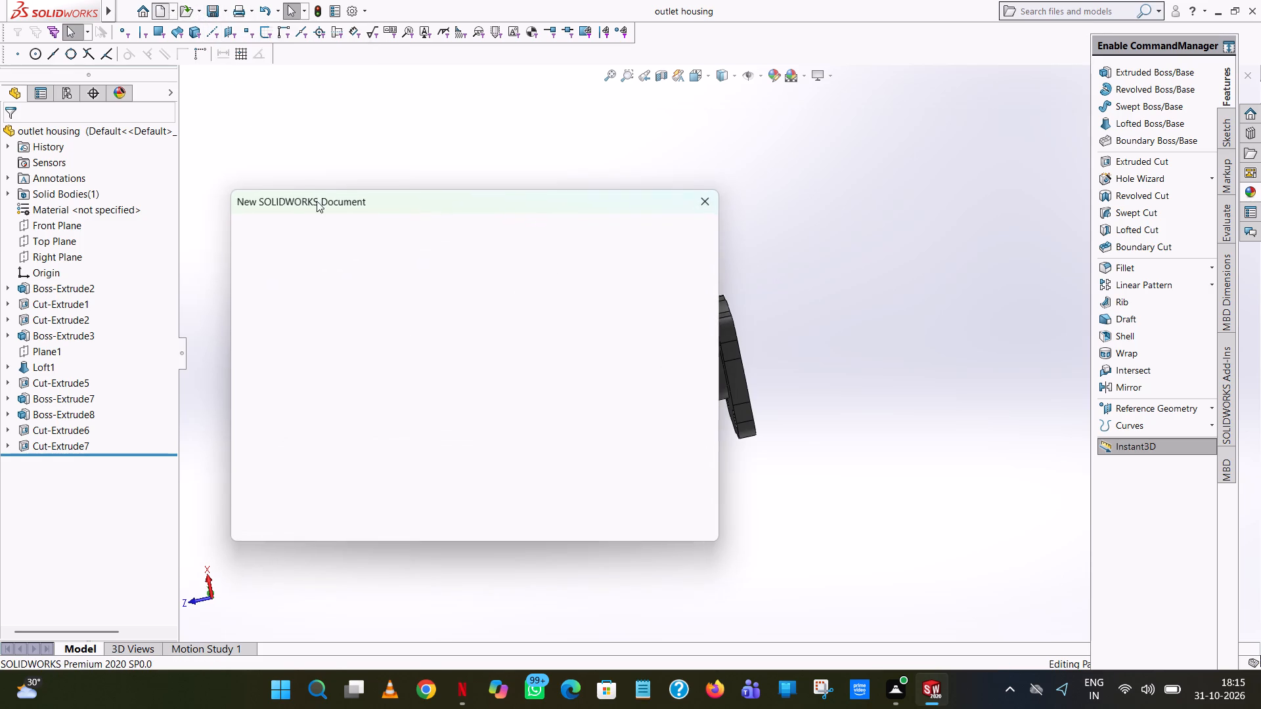
double_click(321, 316)
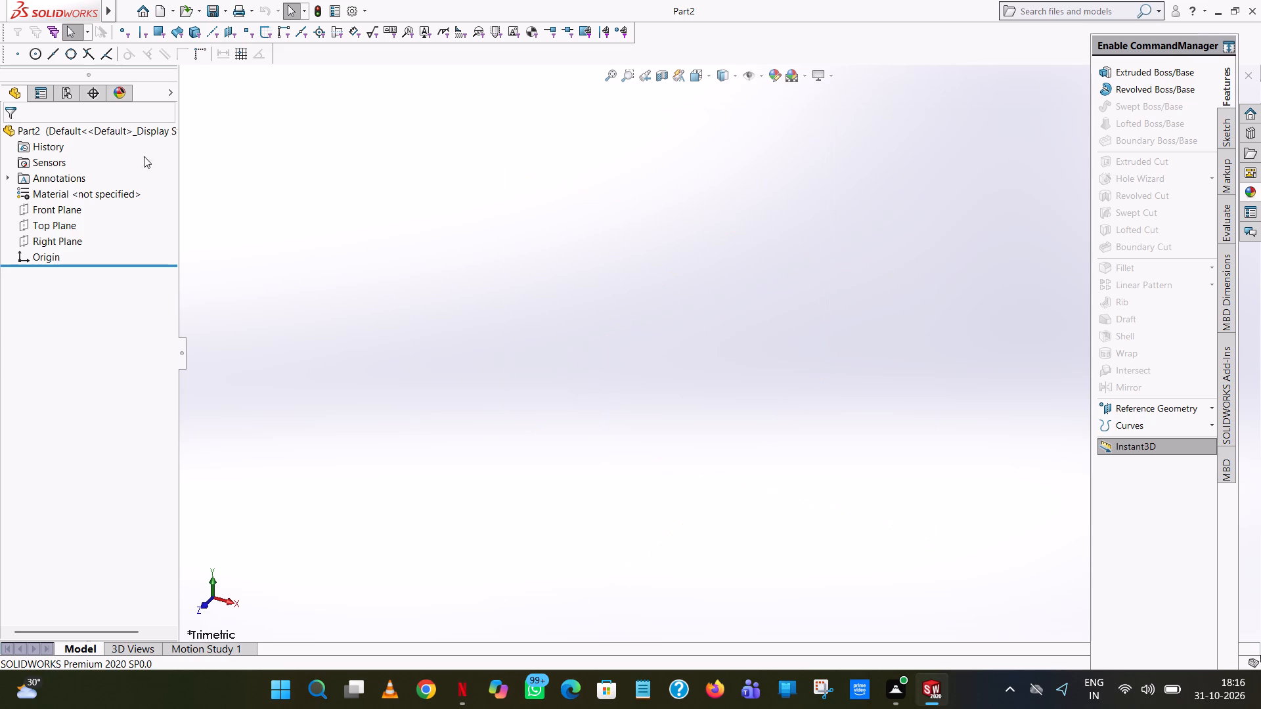
Start a sketch on the Front Plane and draw a circle of about 73 mm radius centred on the origin.
left_click(59, 205)
left_click(68, 192)
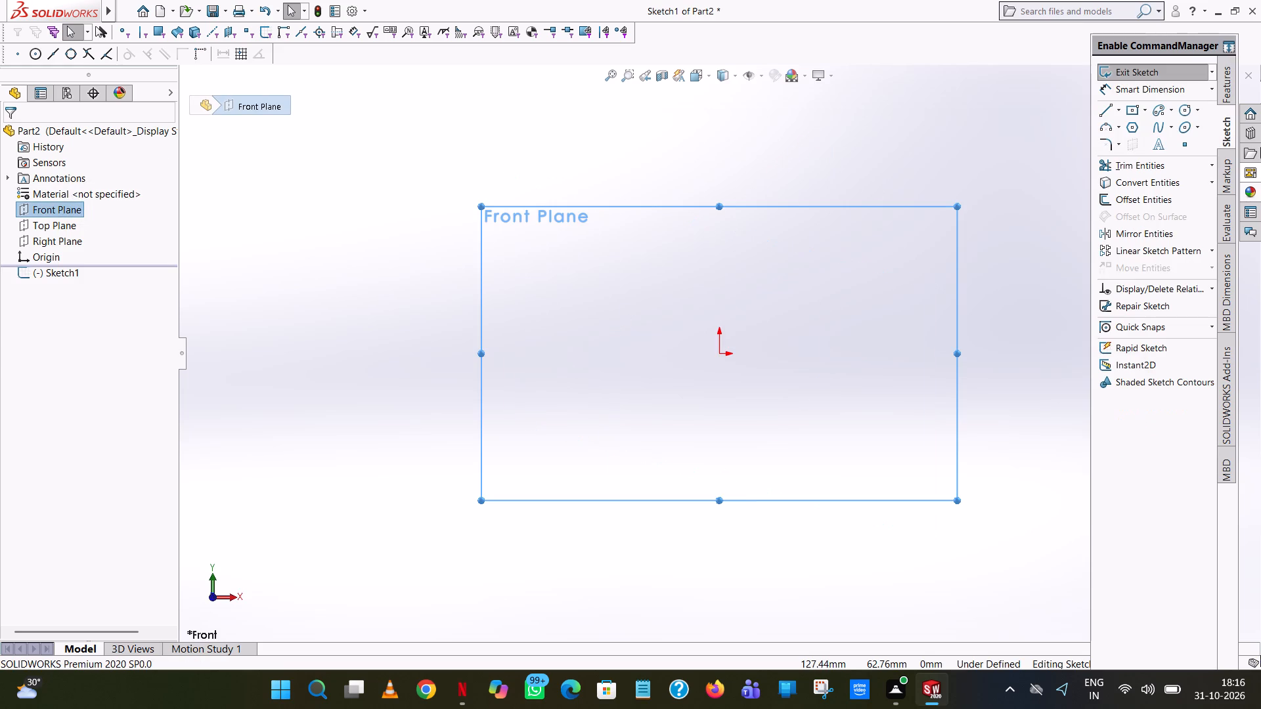
left_click(1186, 106)
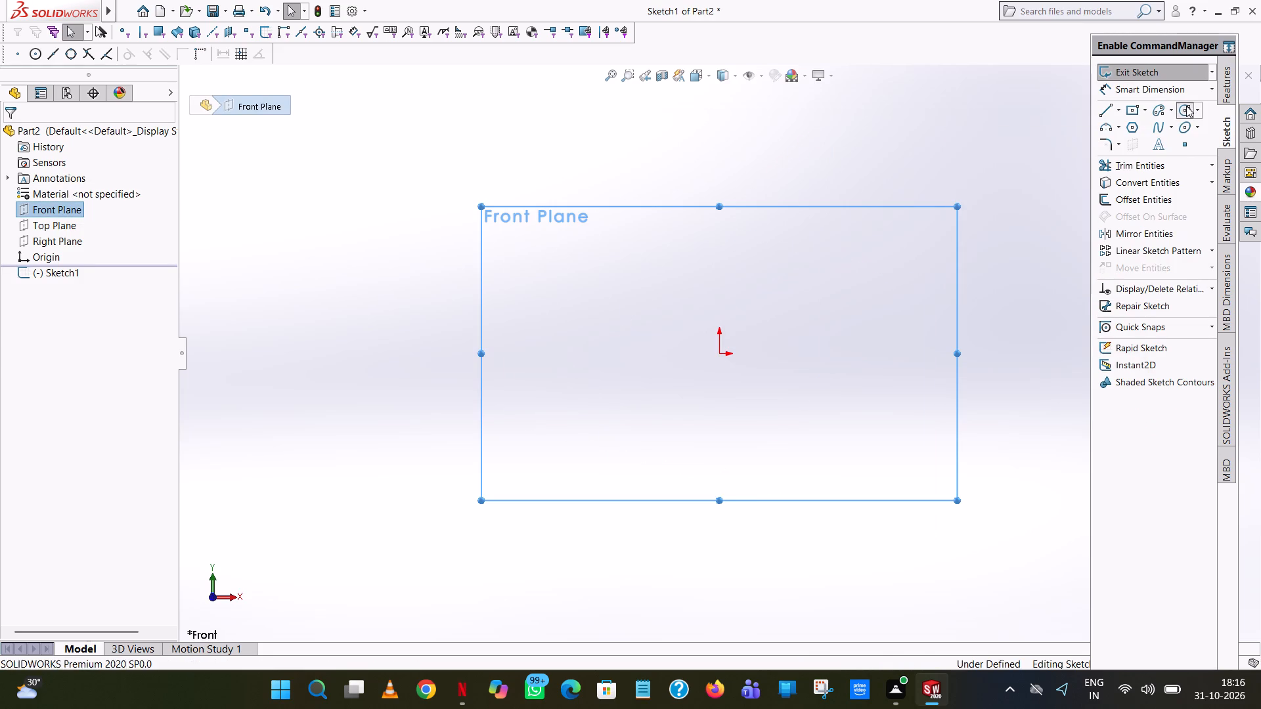
left_click(720, 354)
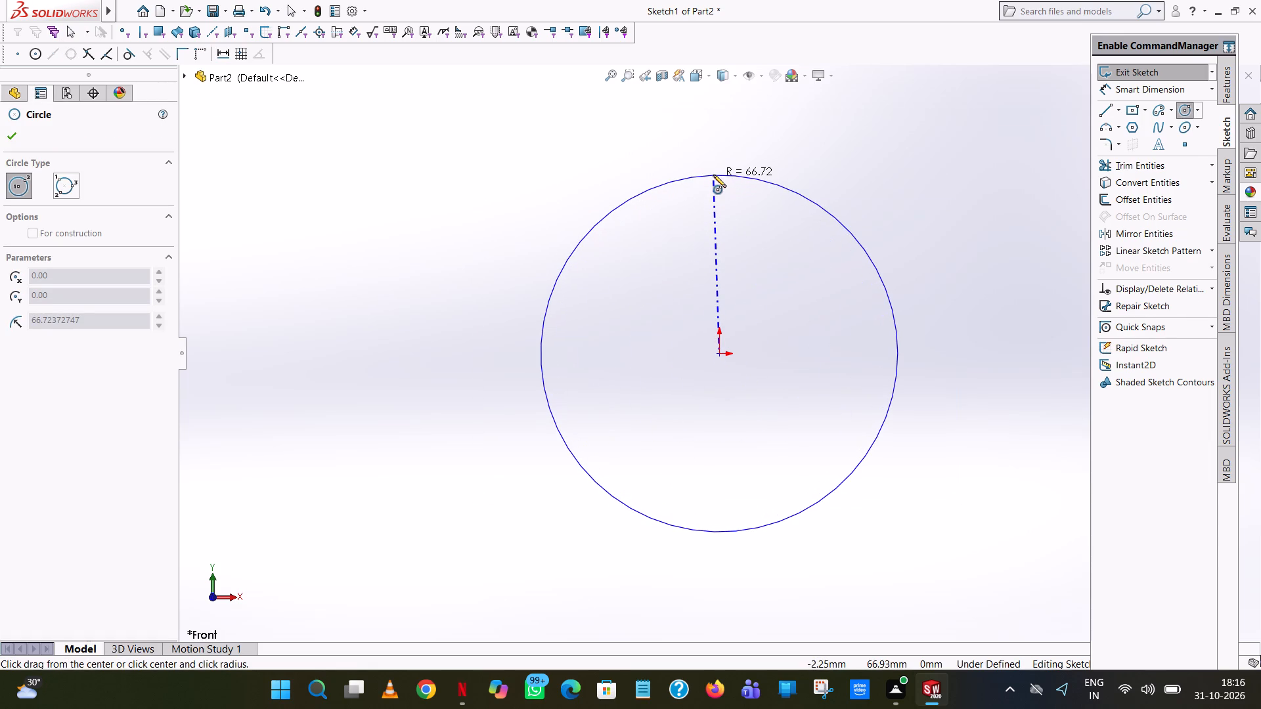
left_click(722, 158)
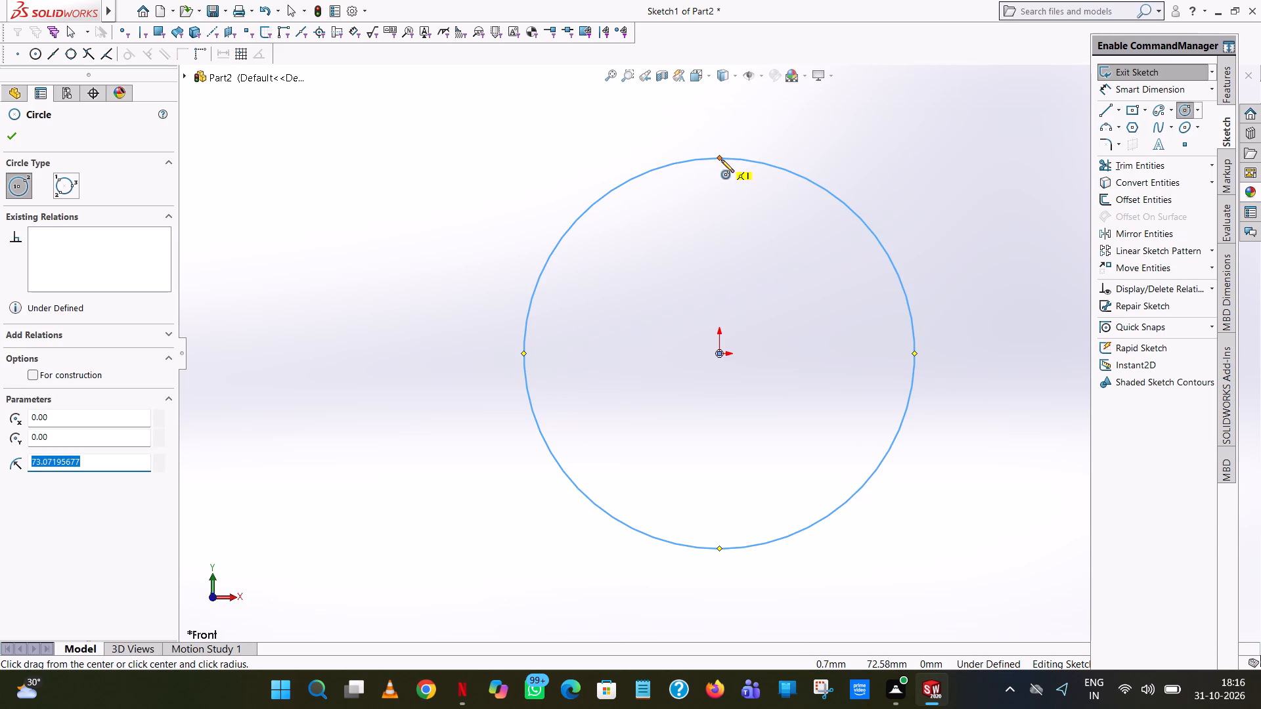
Set the circle's radius to 152.4/2 mm, that is 76.2 mm.
type("15")
key("2")
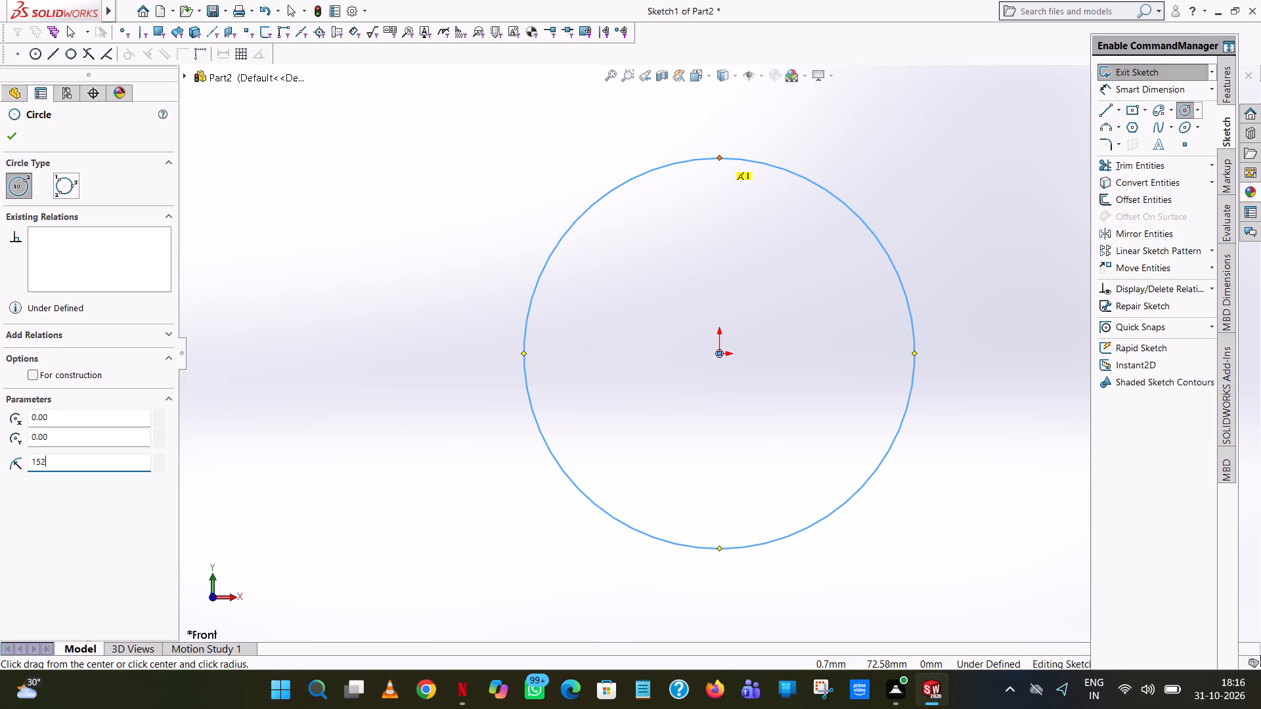
key("period")
key("4")
type("/2")
key("Return")
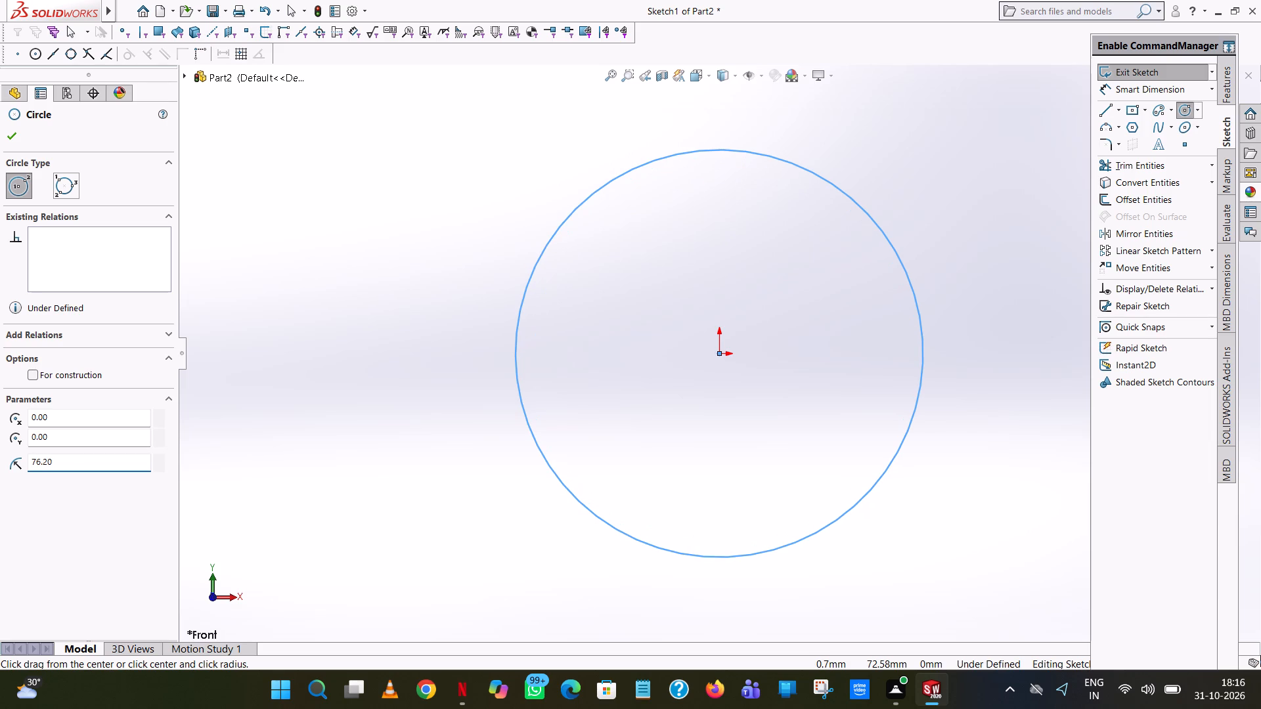
left_click(15, 139)
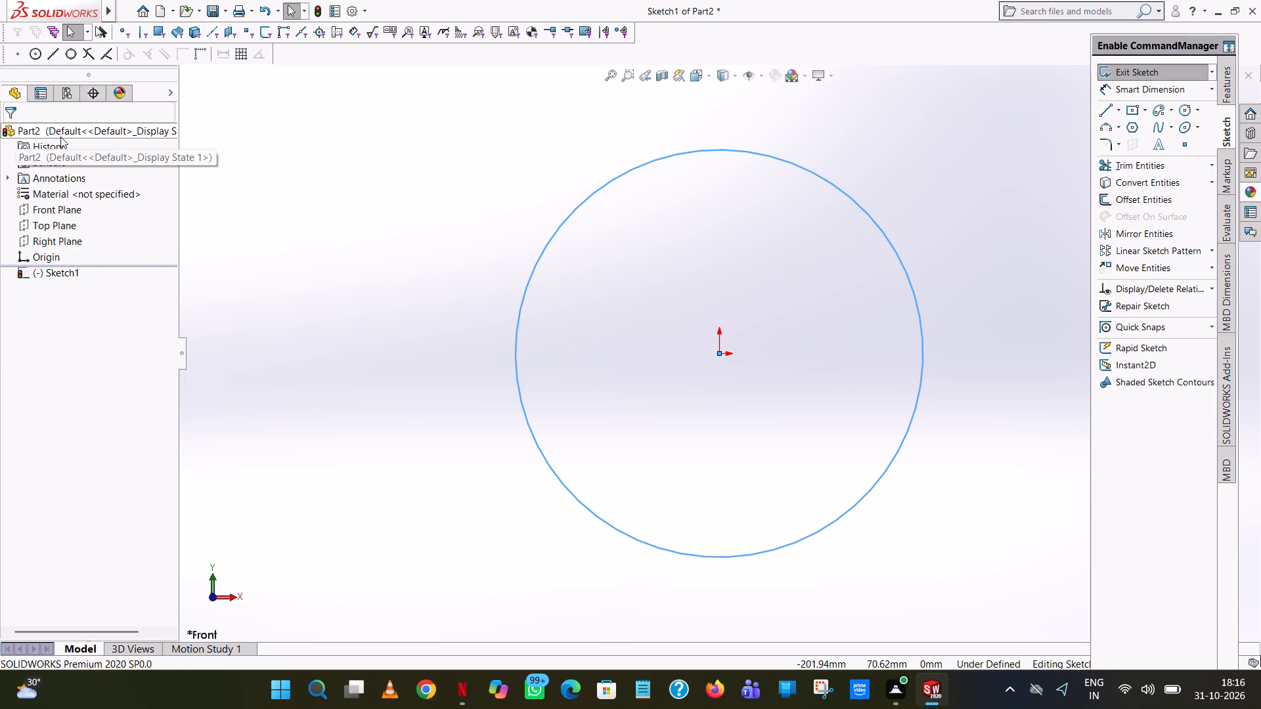
left_click(939, 143)
Dimension the circle's diameter and reposition the dimension beside the circle, clear of the outline.
left_click(1111, 95)
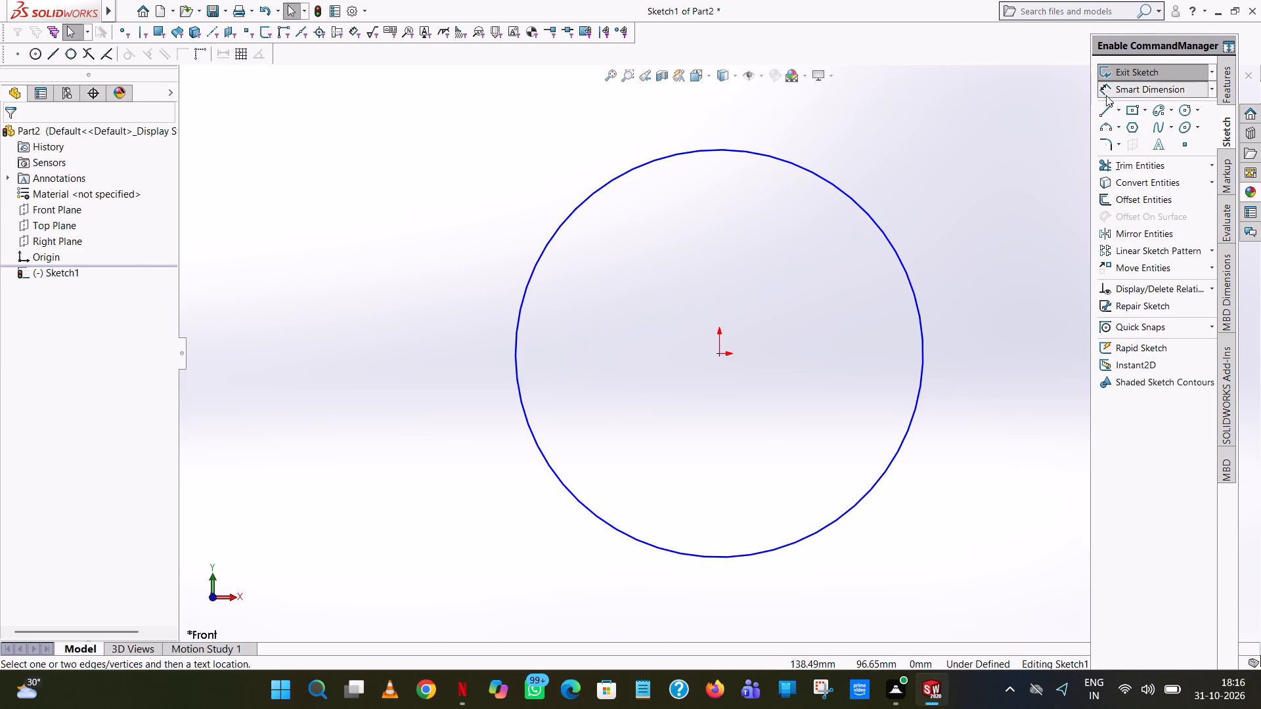
left_click(820, 175)
left_click(1042, 219)
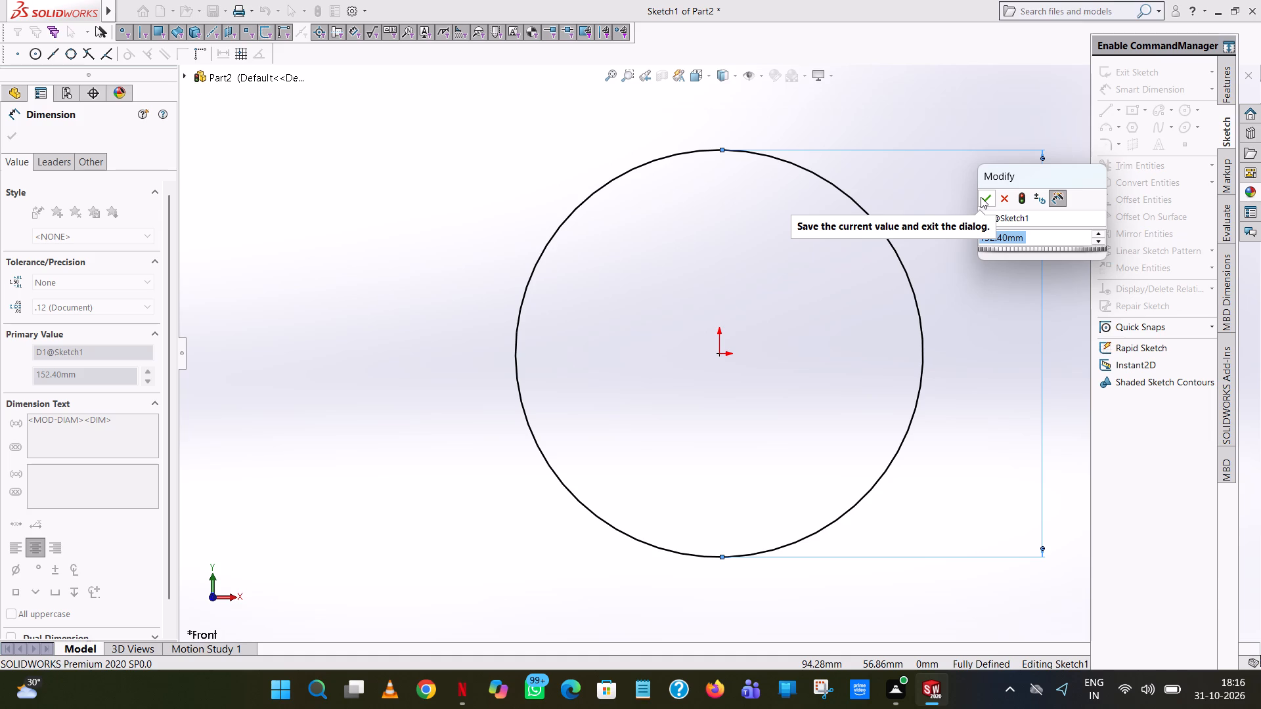
left_click(981, 196)
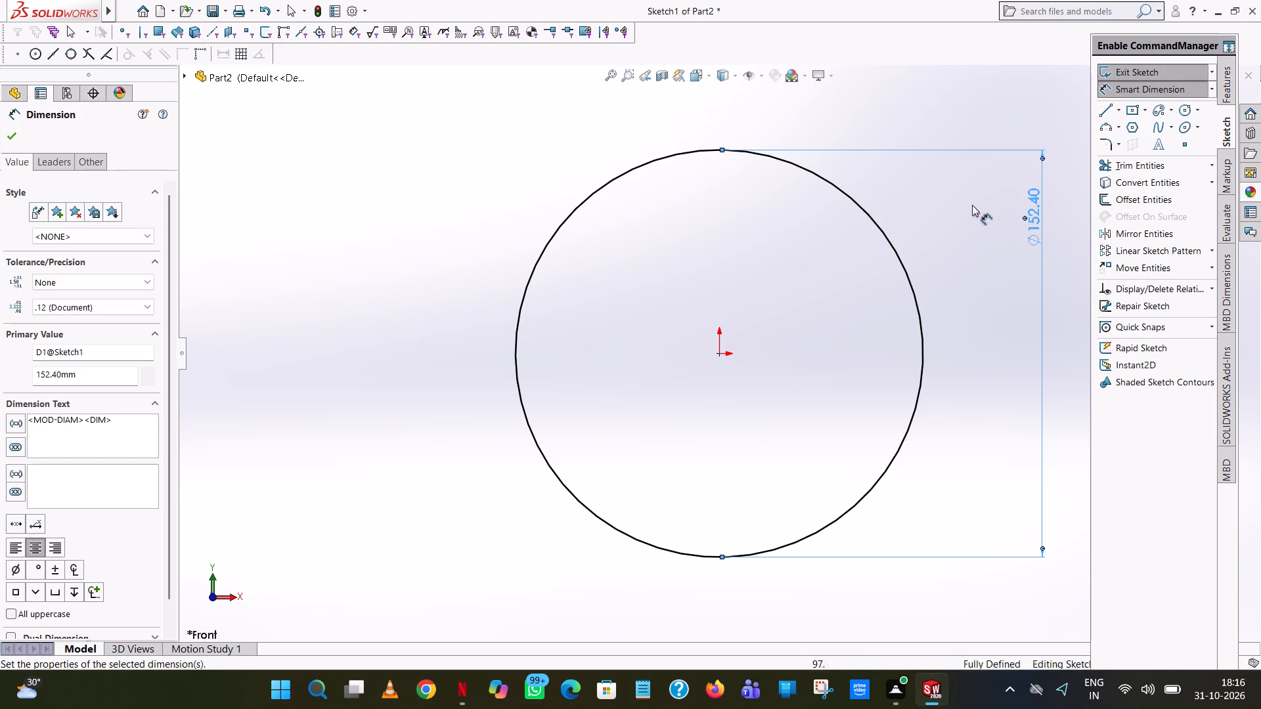
left_click(962, 204)
left_click_drag(1031, 212, 1042, 278)
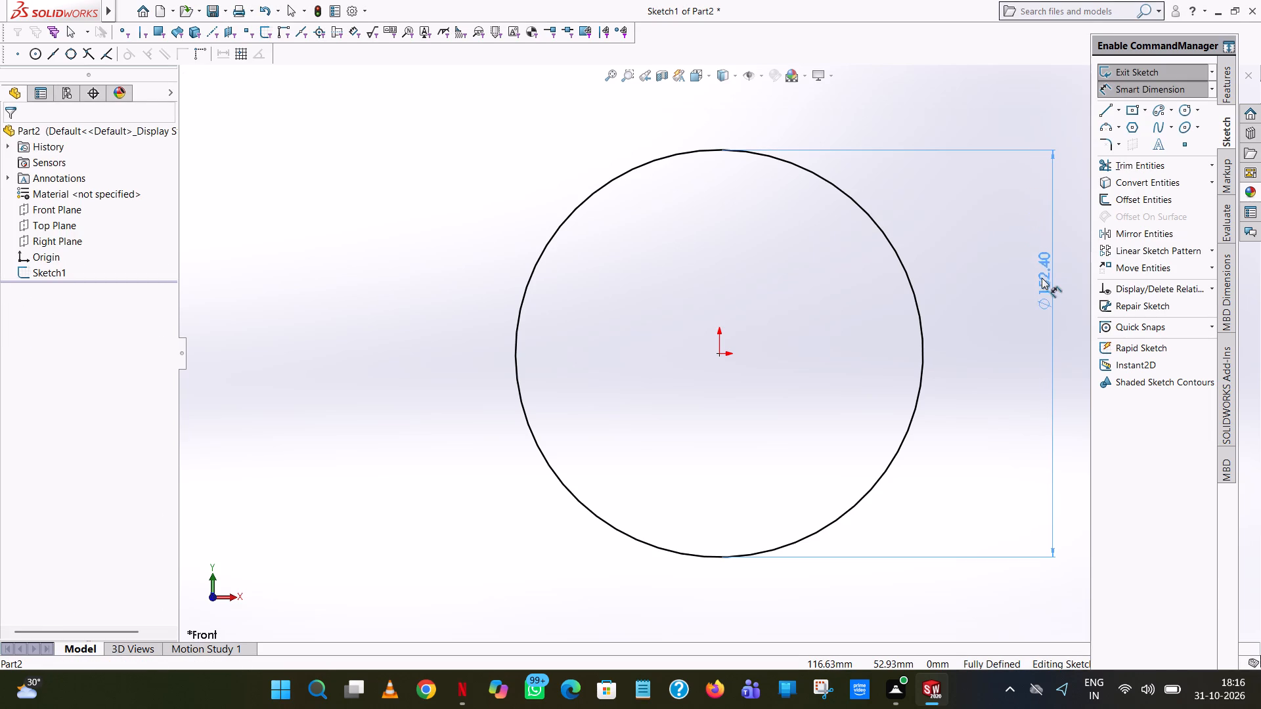
left_click_drag(1042, 278, 1037, 297)
left_click(961, 208)
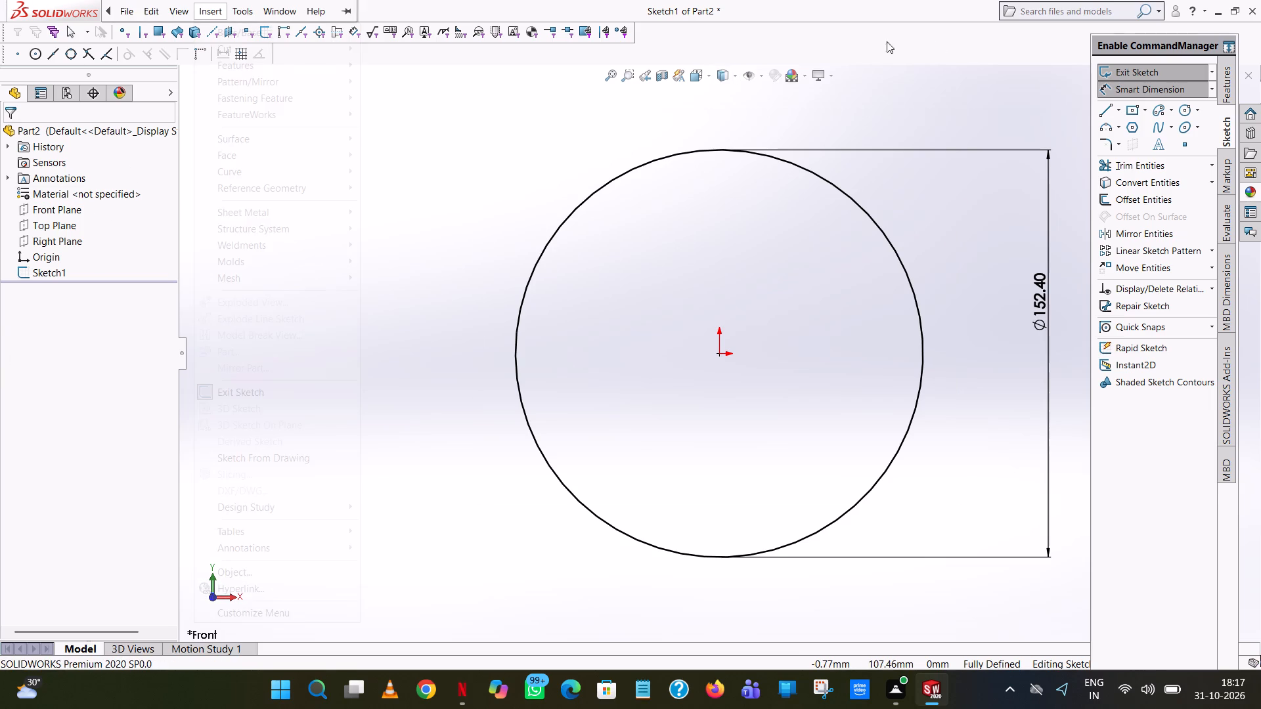
left_click(888, 150)
left_click(942, 115)
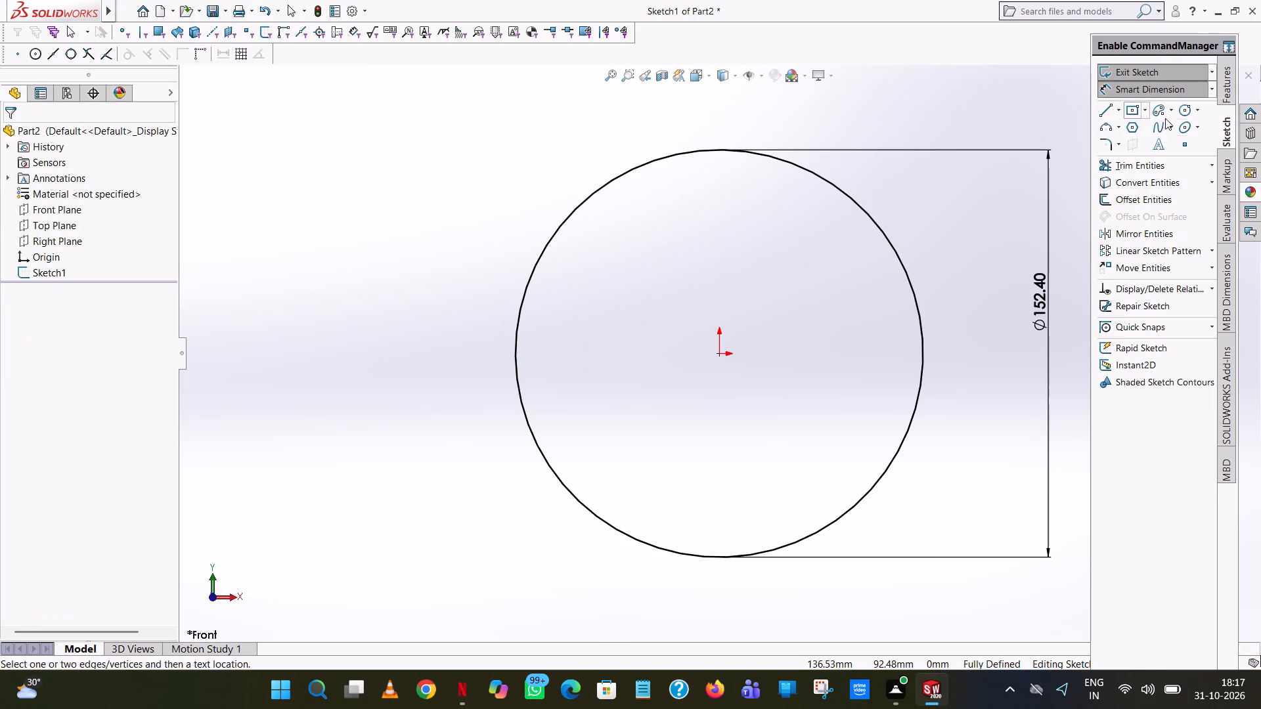
Extrude the circle as a blind boss 16.5 mm deep.
left_click(1228, 70)
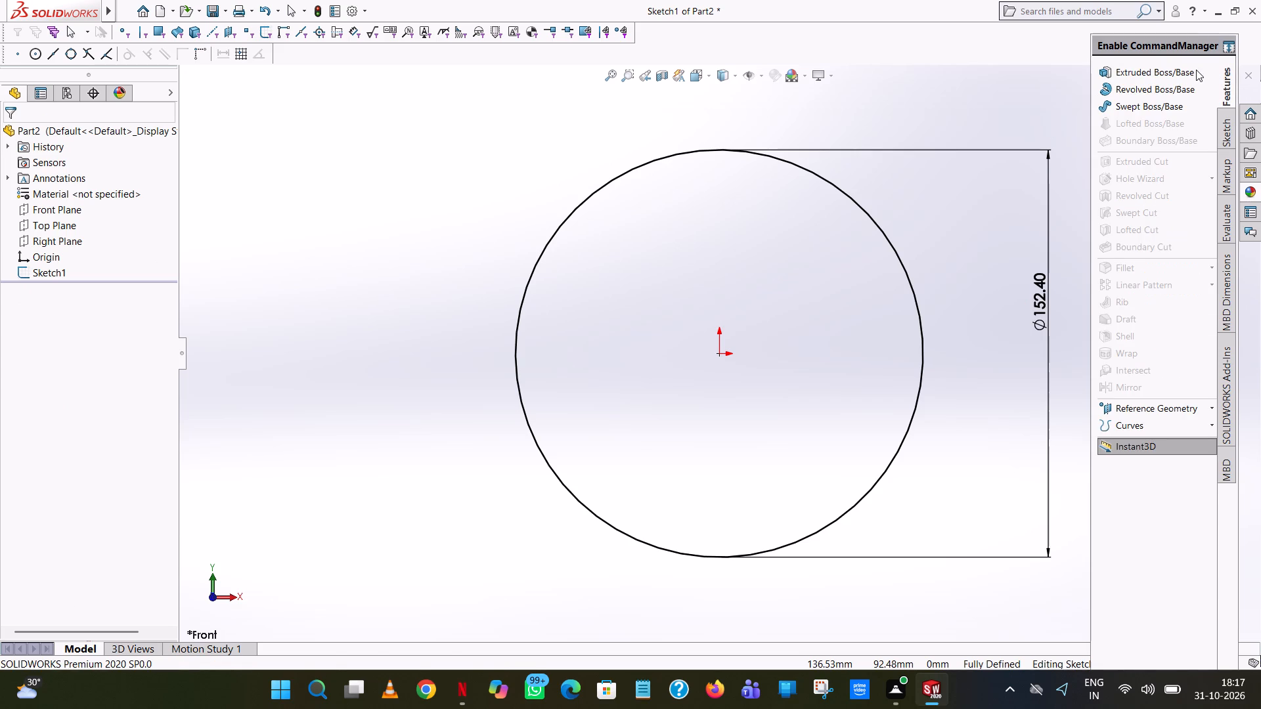
left_click(1196, 70)
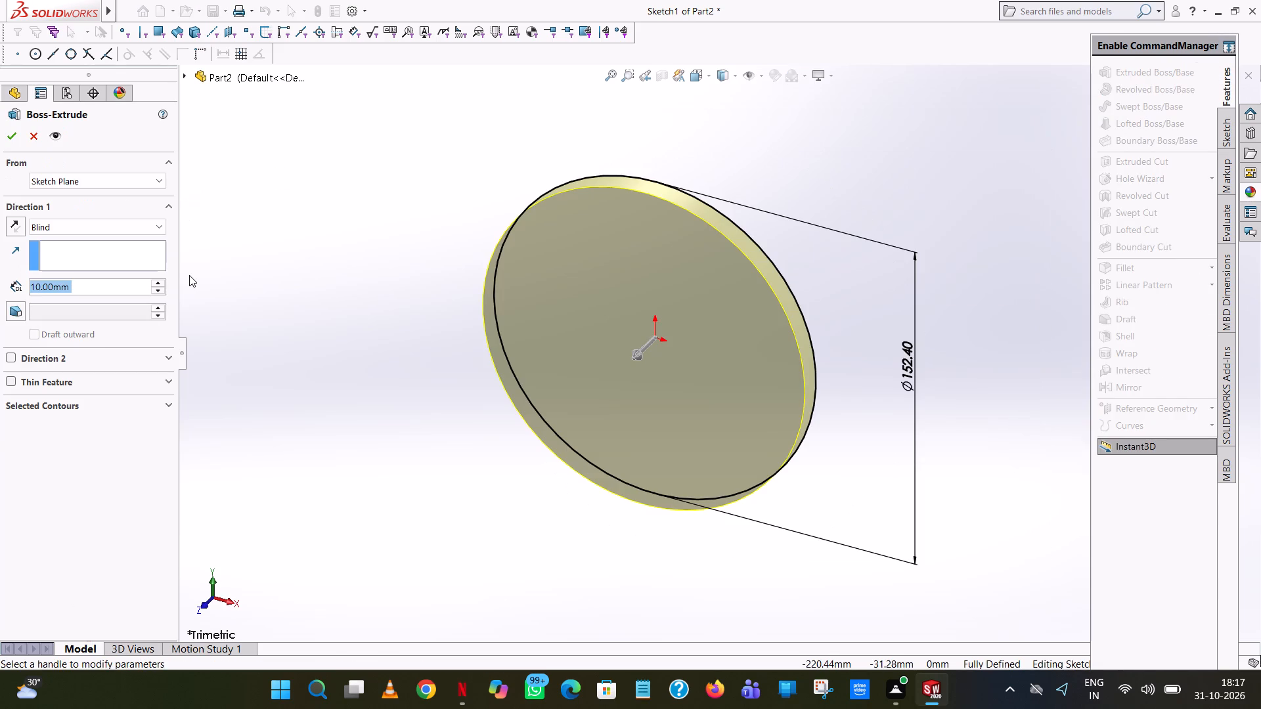
type("16.5")
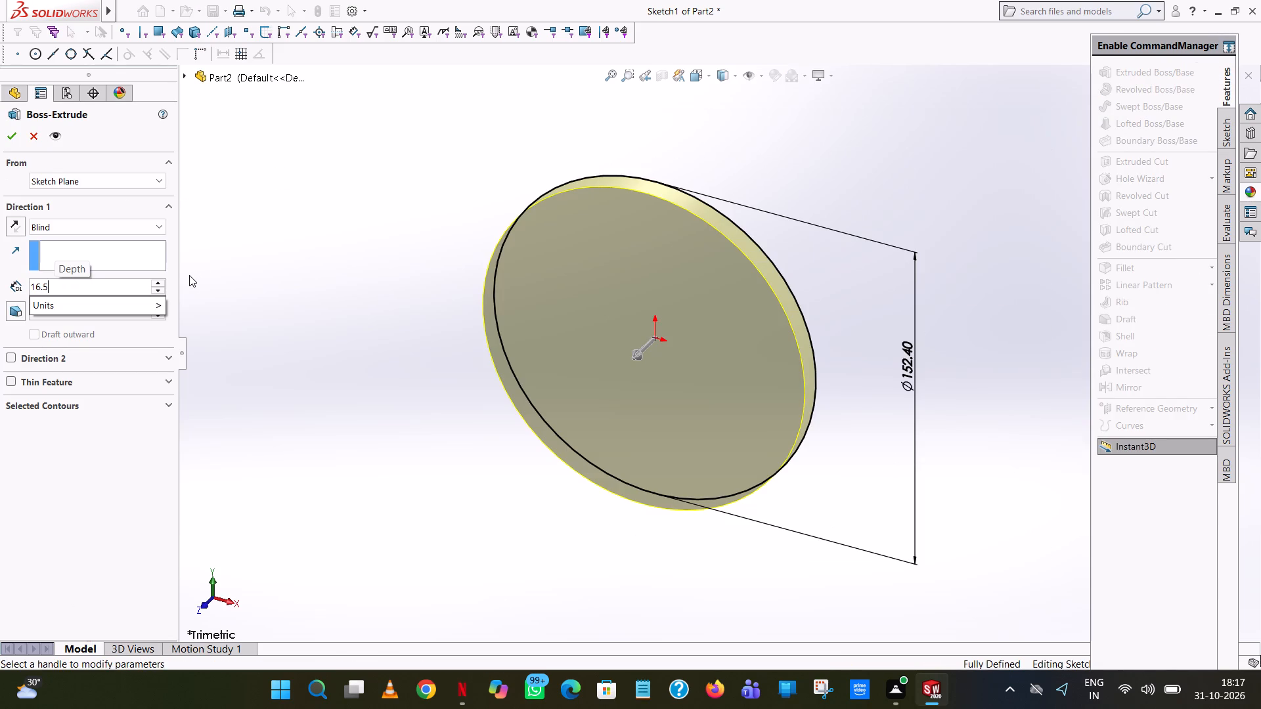
key("Return")
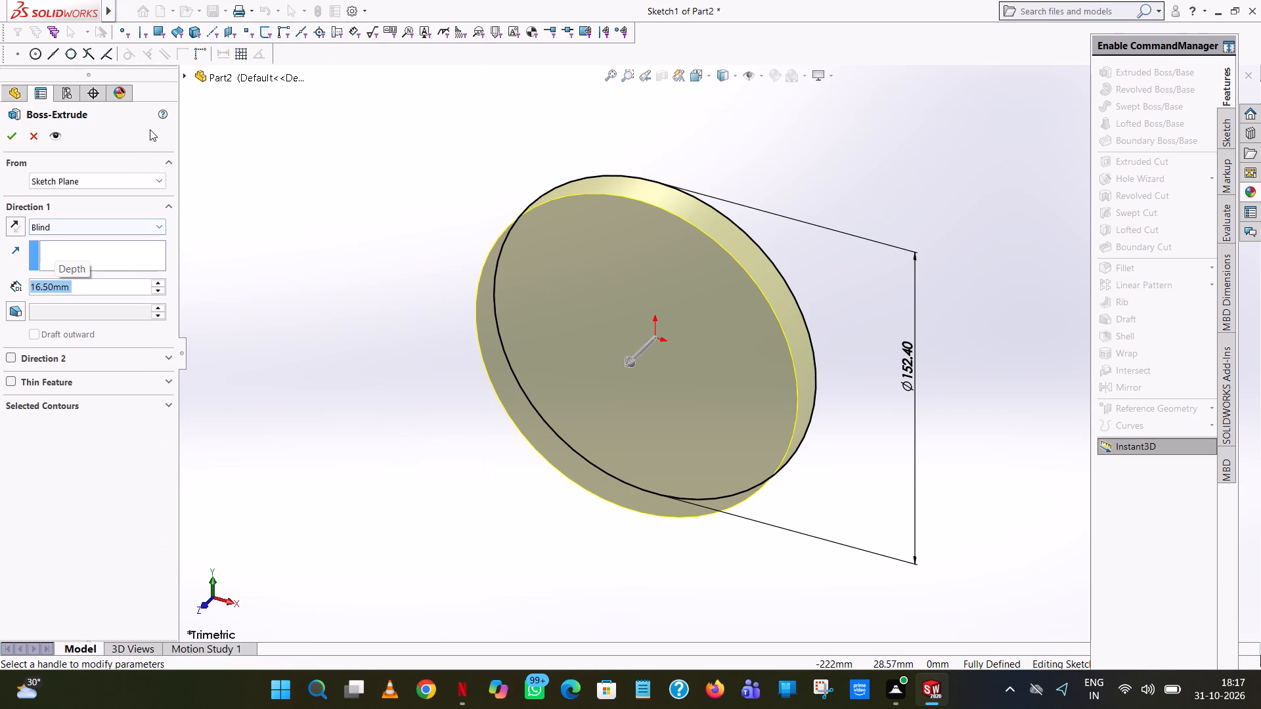
left_click(15, 131)
left_click(905, 158)
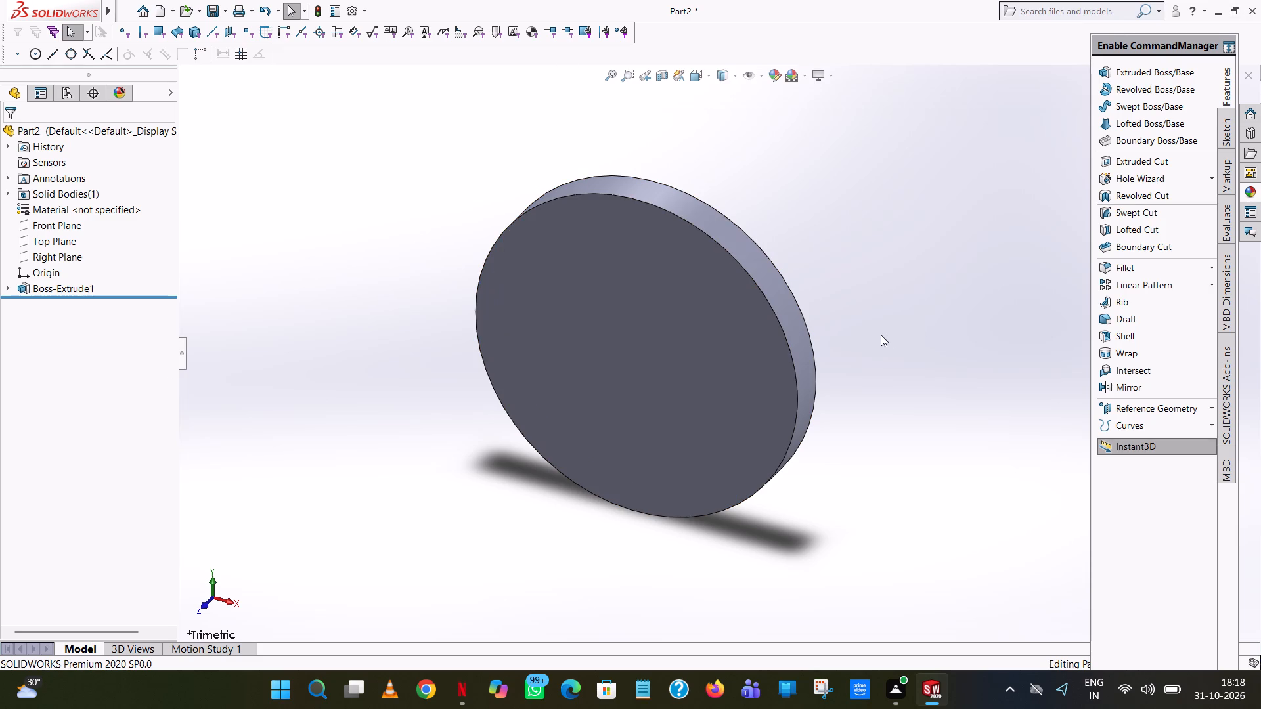
Start an extruded boss sketch on the disc's front face and draw a circle of about 66 mm radius centred on the origin.
scroll(873, 323, "down", 1)
middle_click_drag(740, 404, 761, 327)
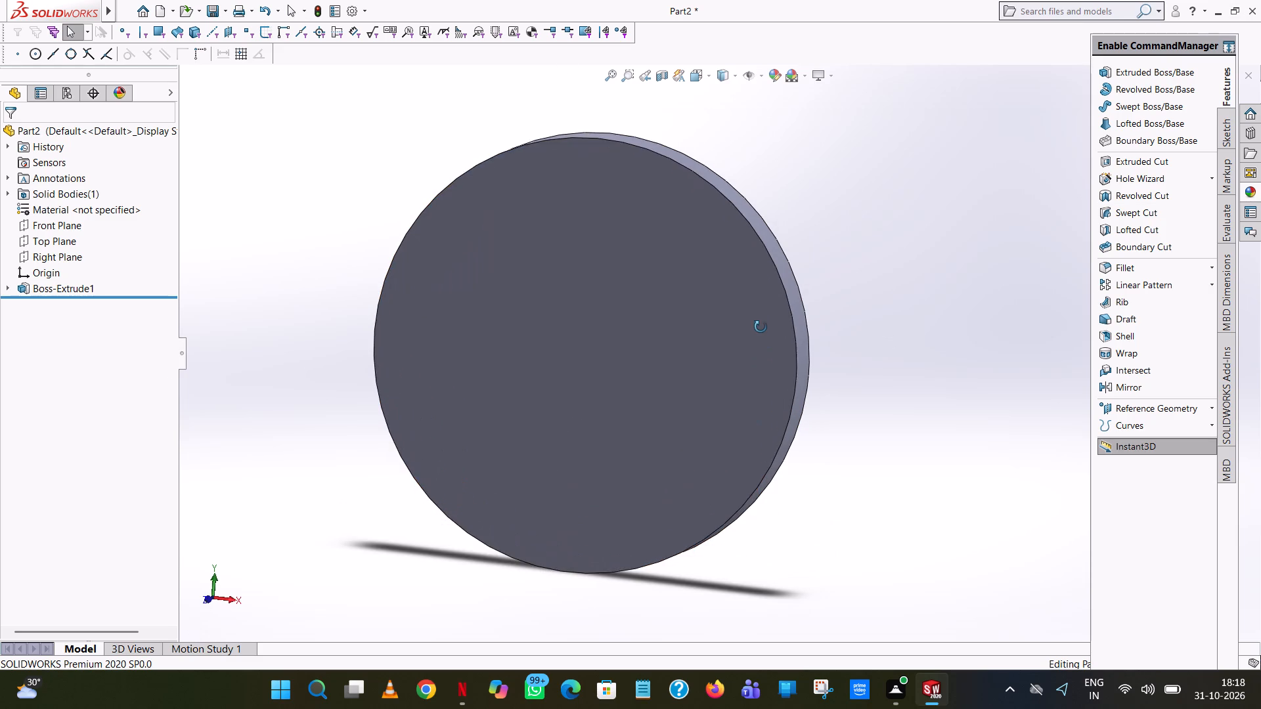
middle_click_drag(761, 327, 766, 347)
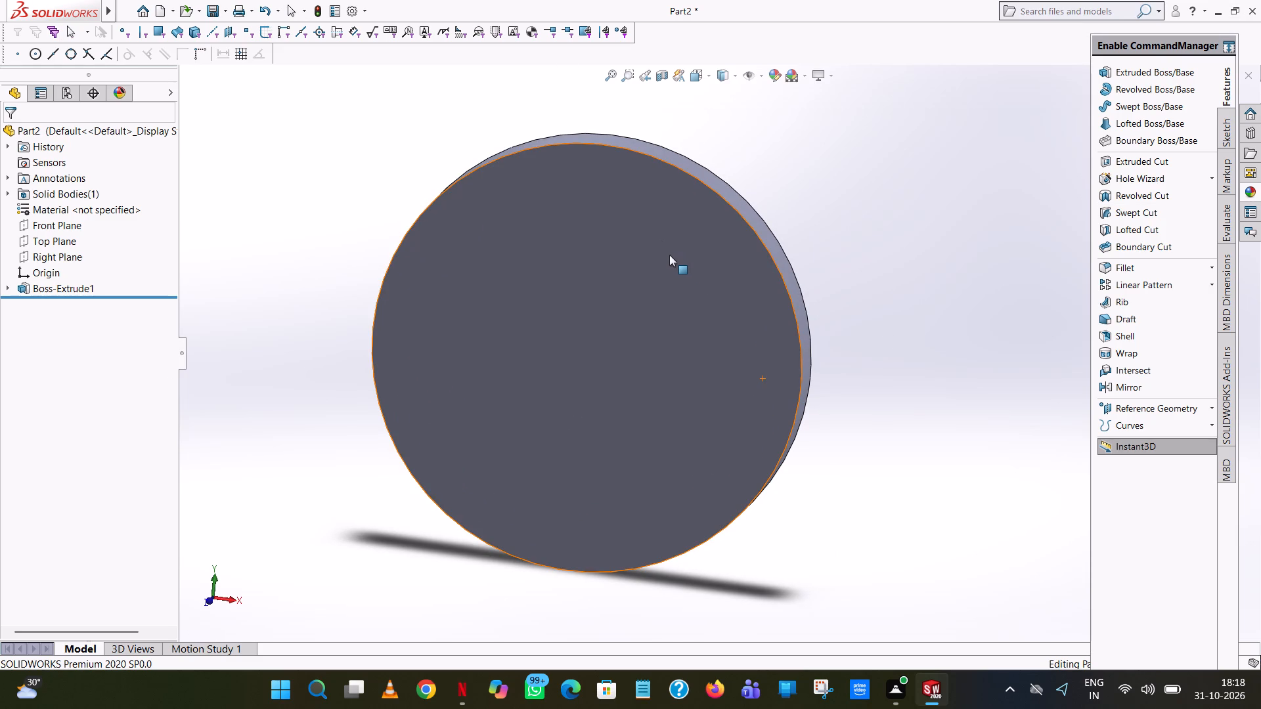
middle_click_drag(862, 198, 766, 221)
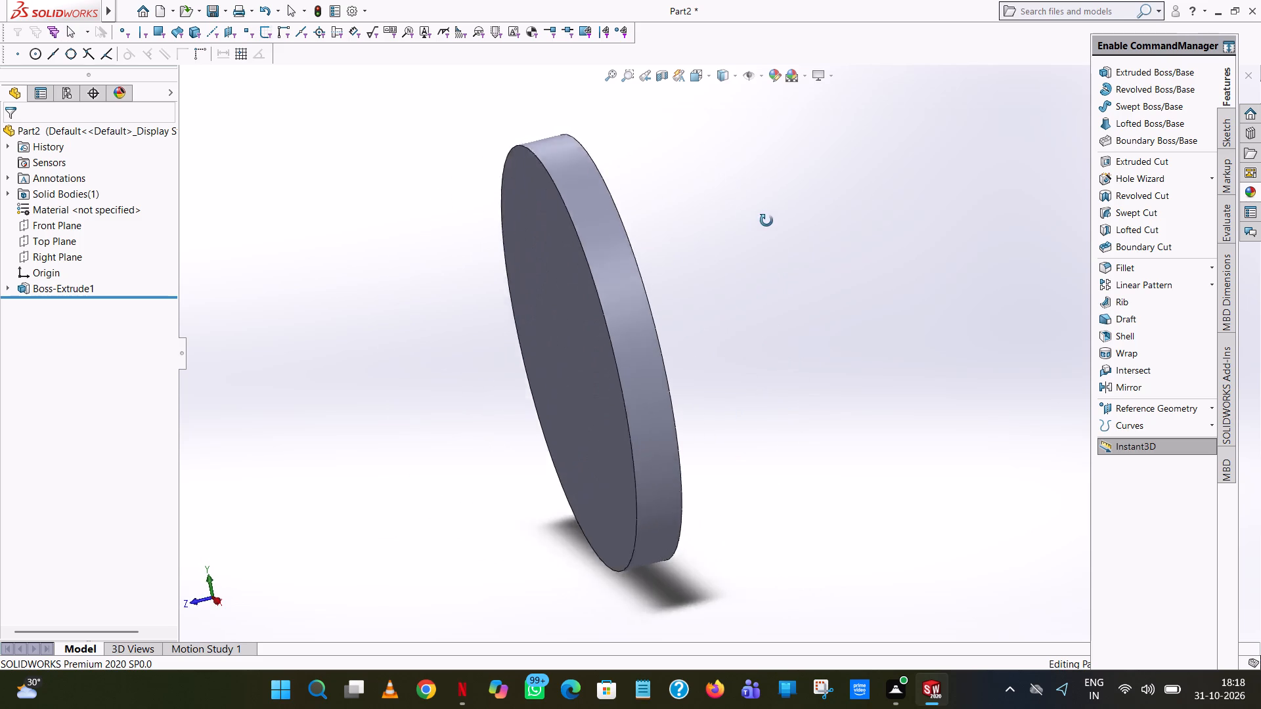
middle_click_drag(766, 221, 778, 226)
scroll(771, 223, "up", 1)
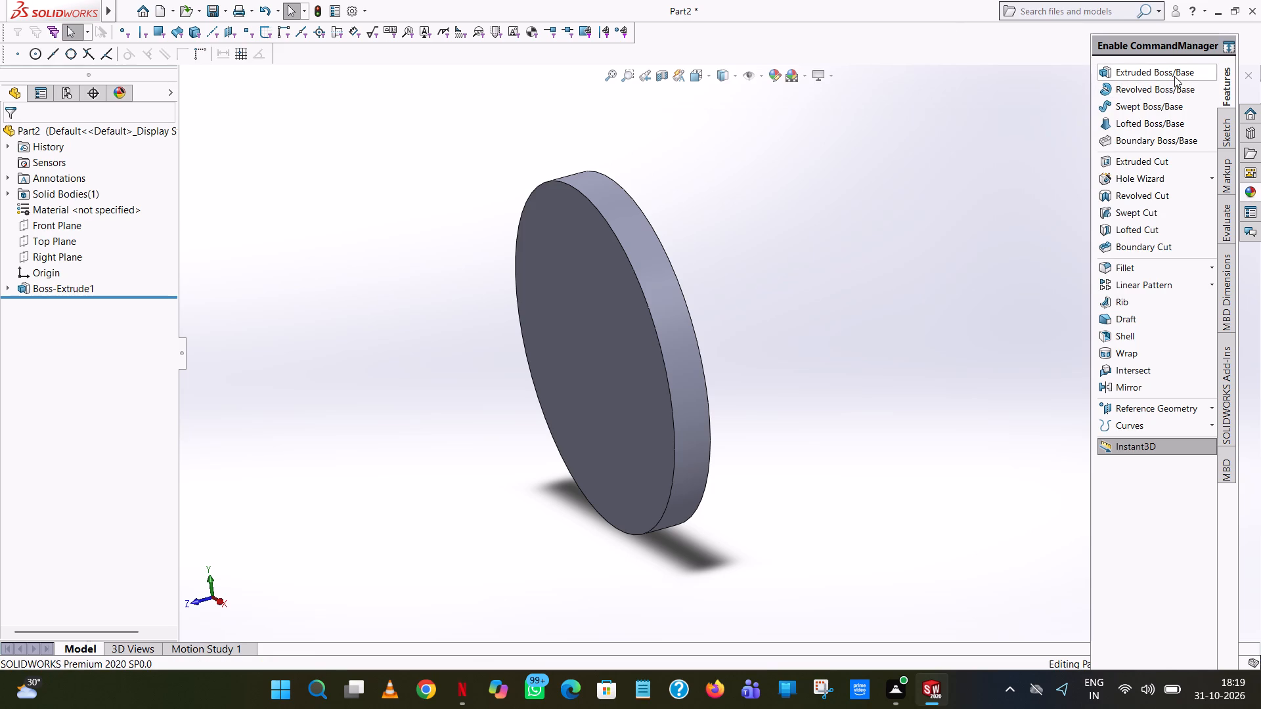
left_click(1174, 76)
left_click(595, 301)
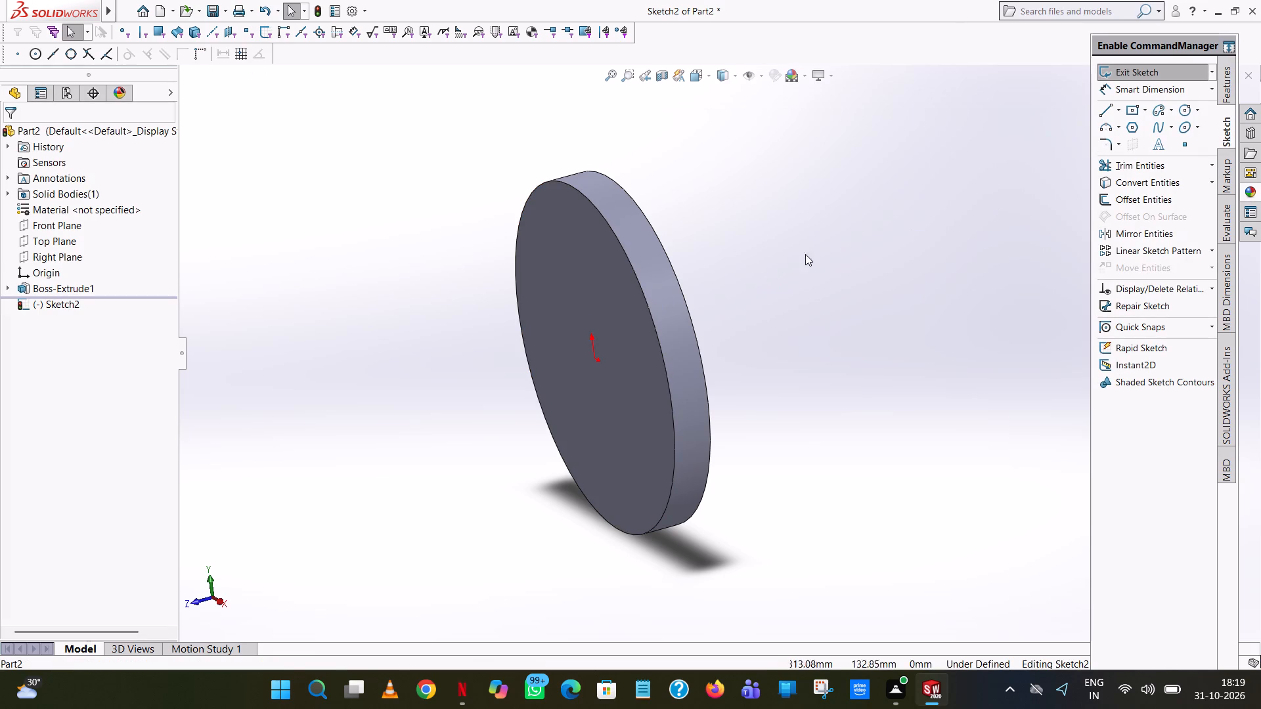
middle_click_drag(700, 284, 778, 243)
scroll(789, 250, "down", 1)
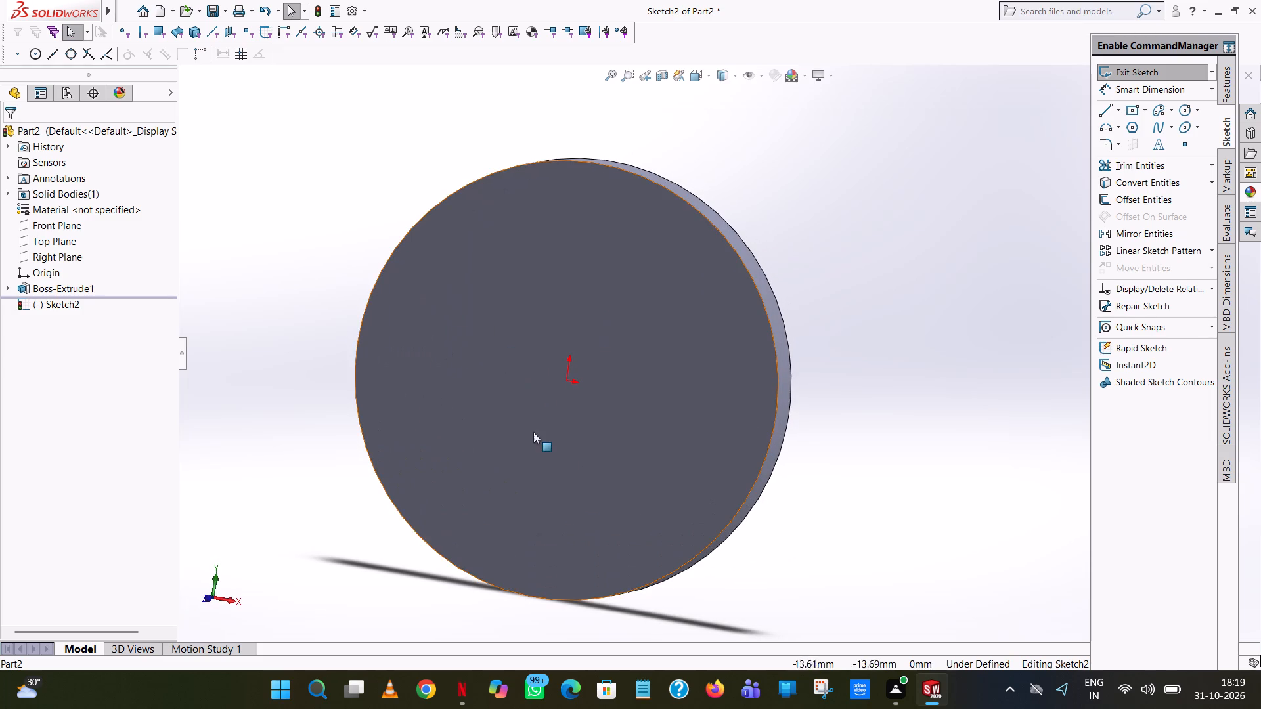
scroll(575, 387, "down", 4)
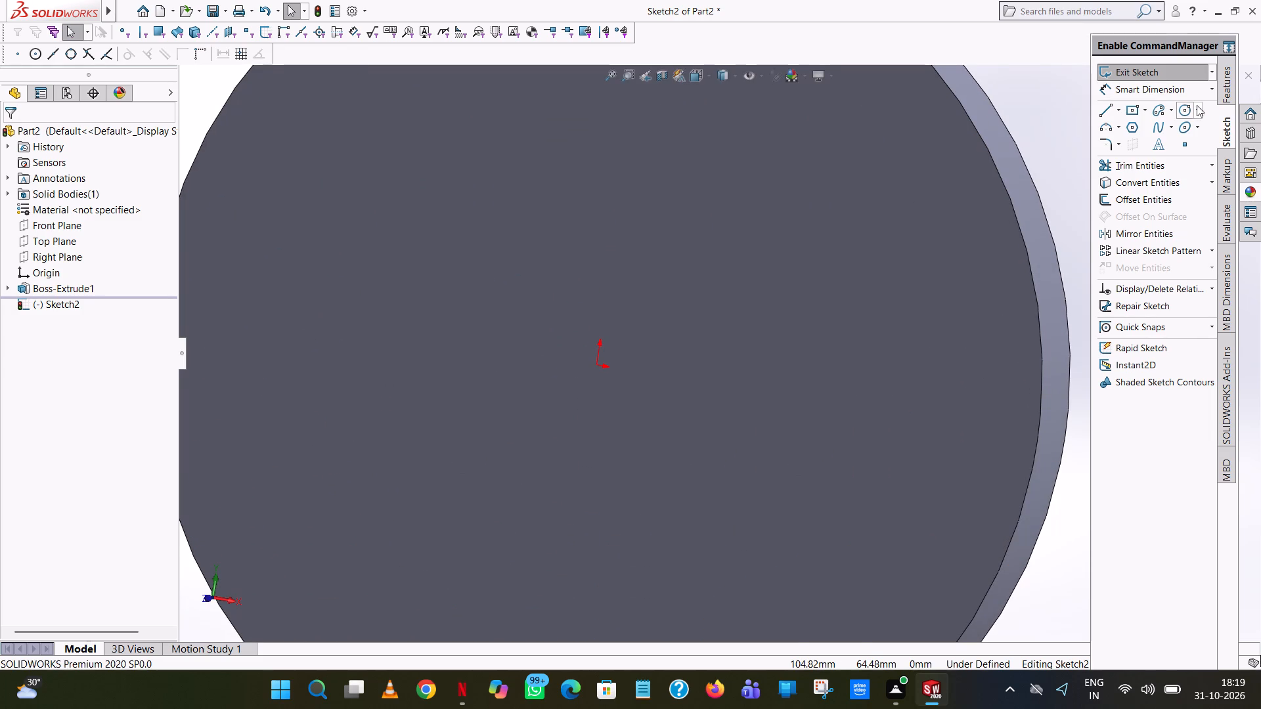
left_click(1180, 110)
left_click(596, 366)
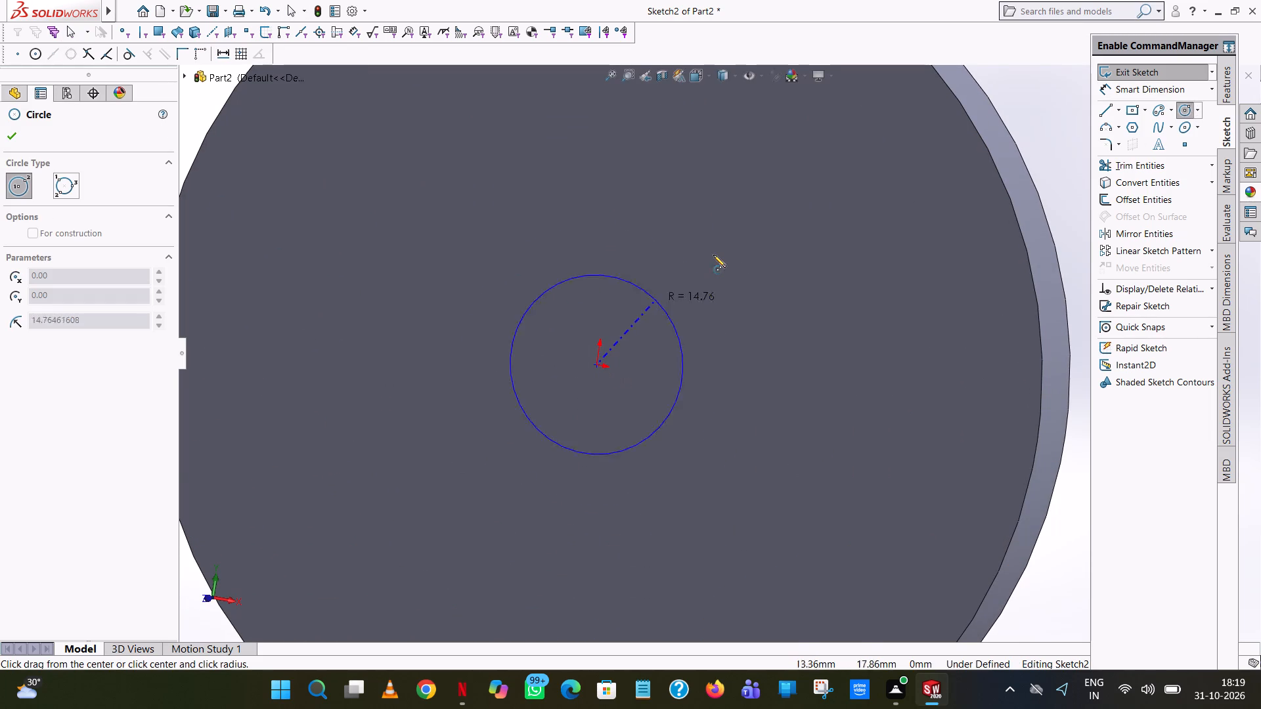
scroll(713, 256, "up", 3)
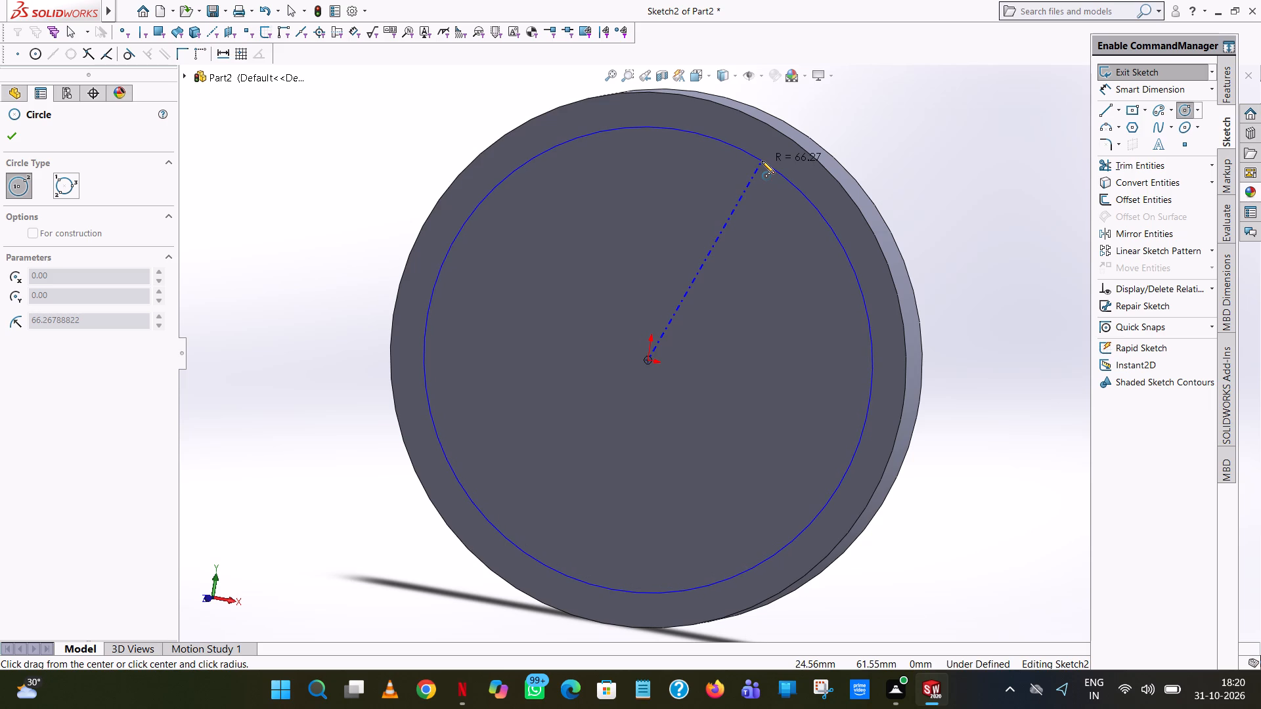
left_click(762, 161)
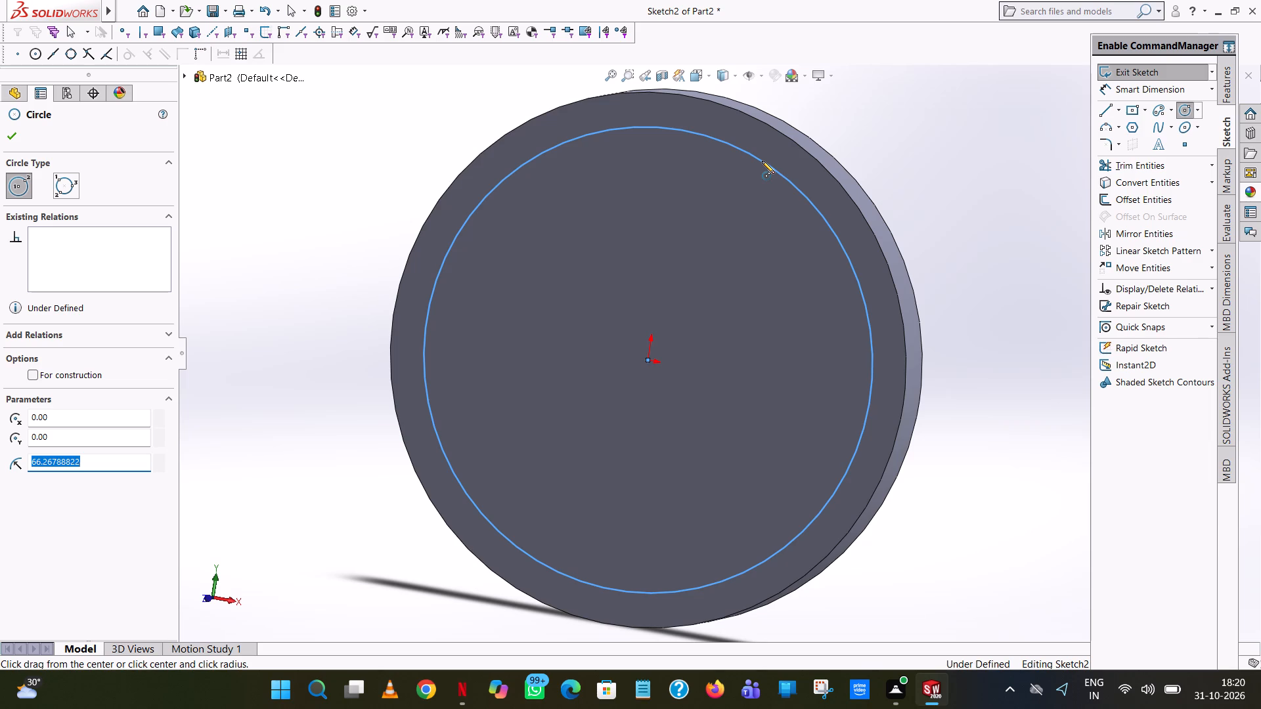
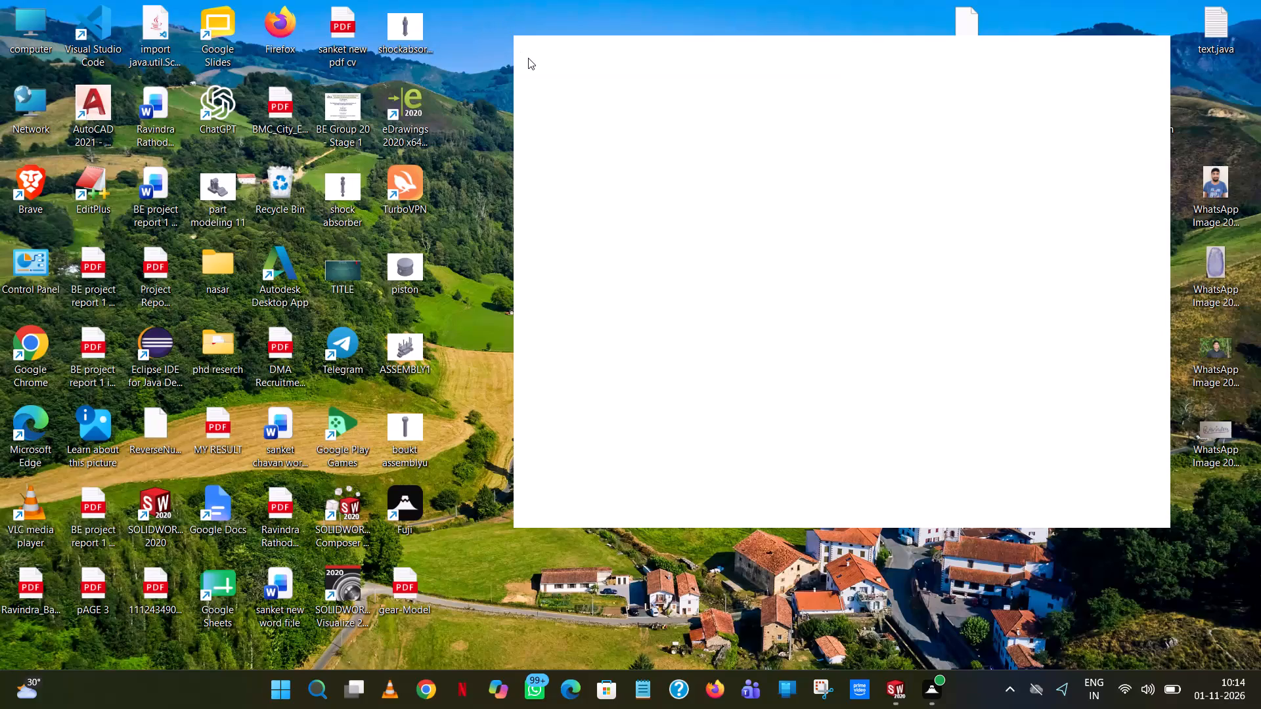
Switch to SOLIDWORKS and add a diameter dimension to the sketched circle on the disc's flat face.
left_click(535, 79)
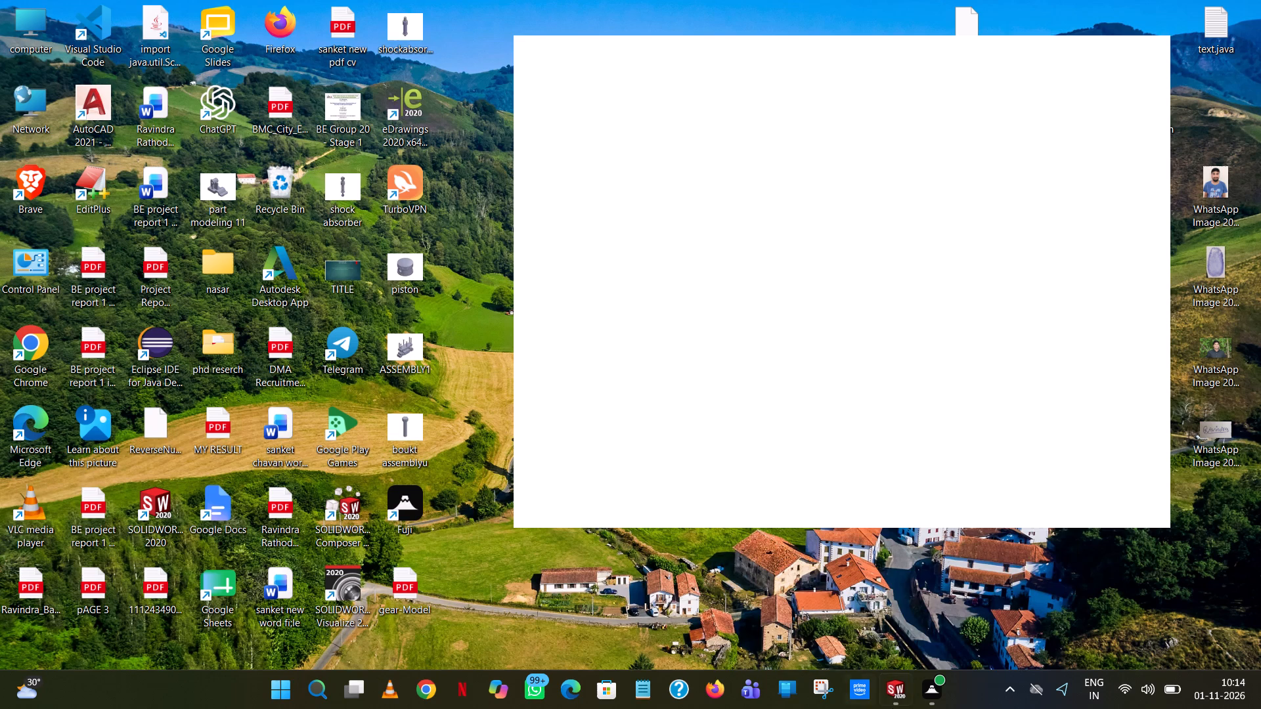
left_click(893, 690)
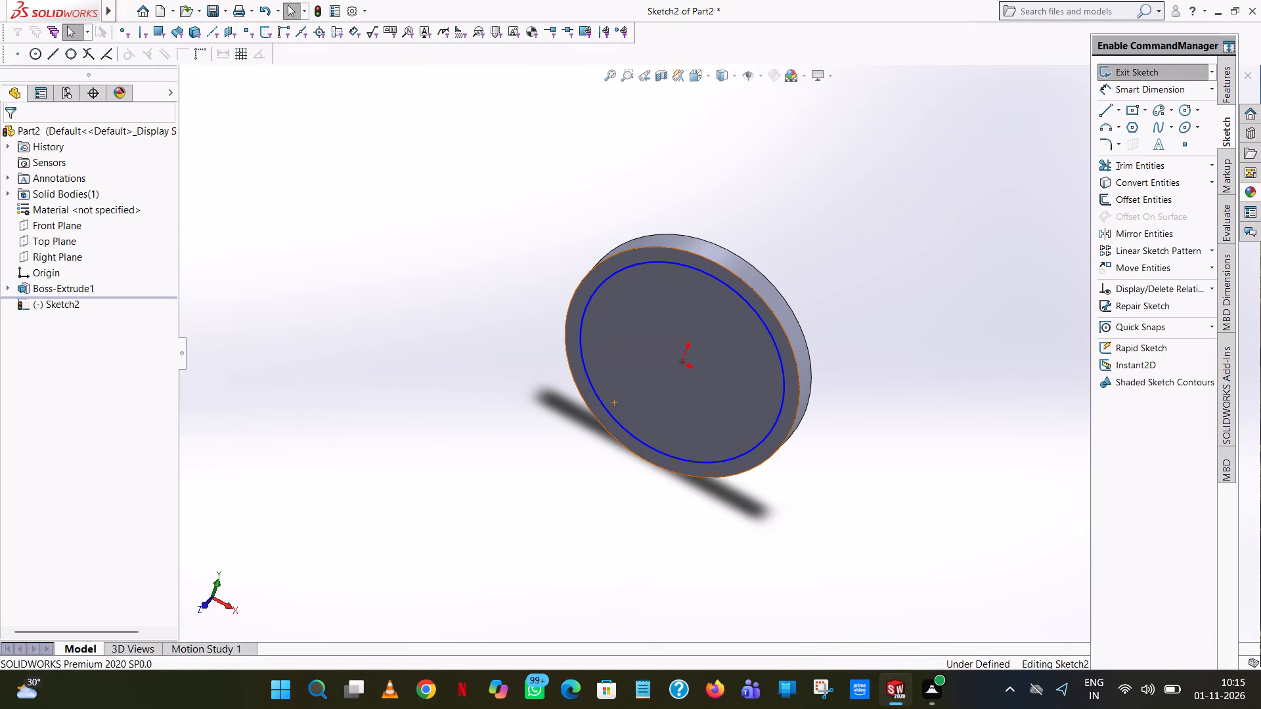
middle_click_drag(785, 284, 725, 182)
scroll(727, 163, "up", 2)
scroll(680, 337, "down", 7)
left_click(1143, 91)
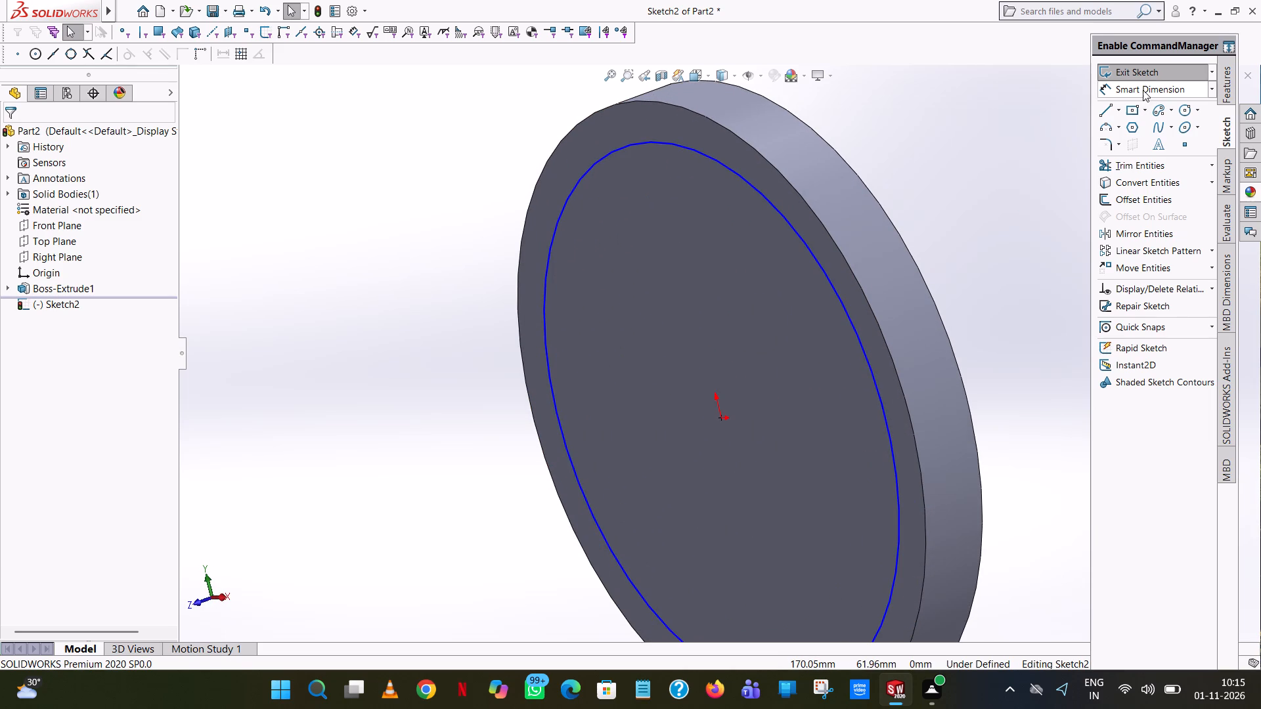
left_click(785, 219)
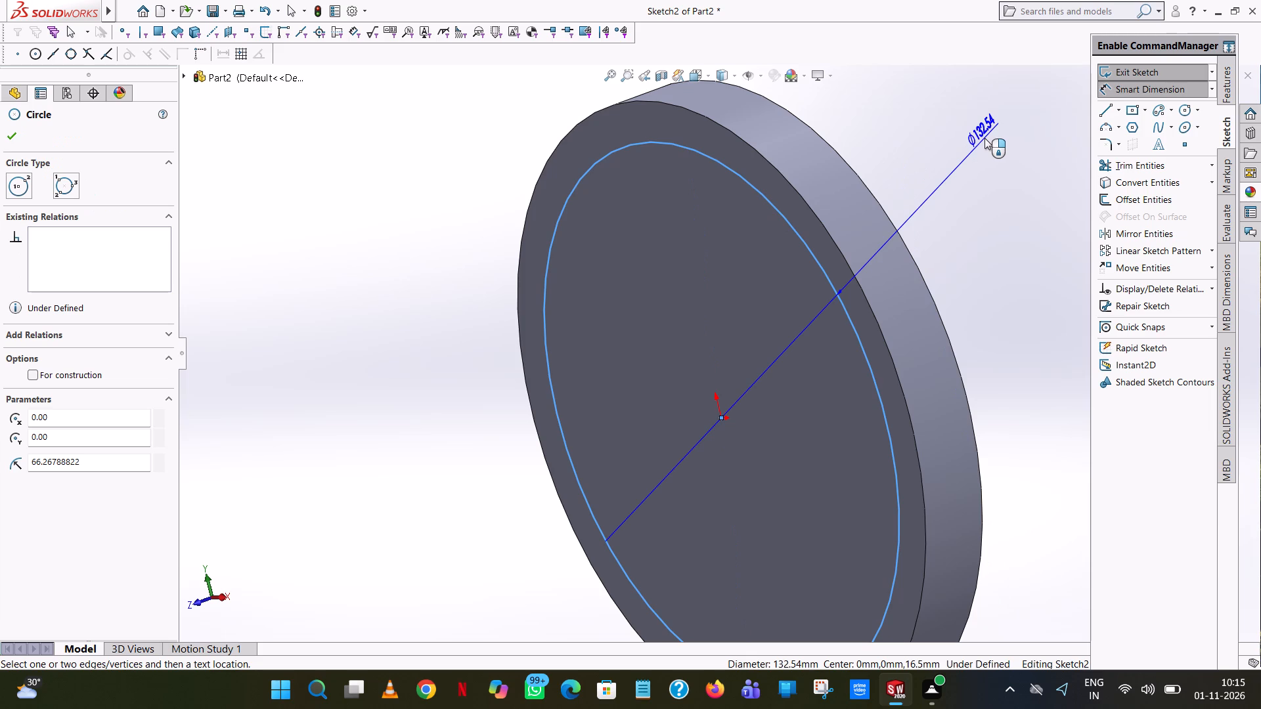
left_click(986, 135)
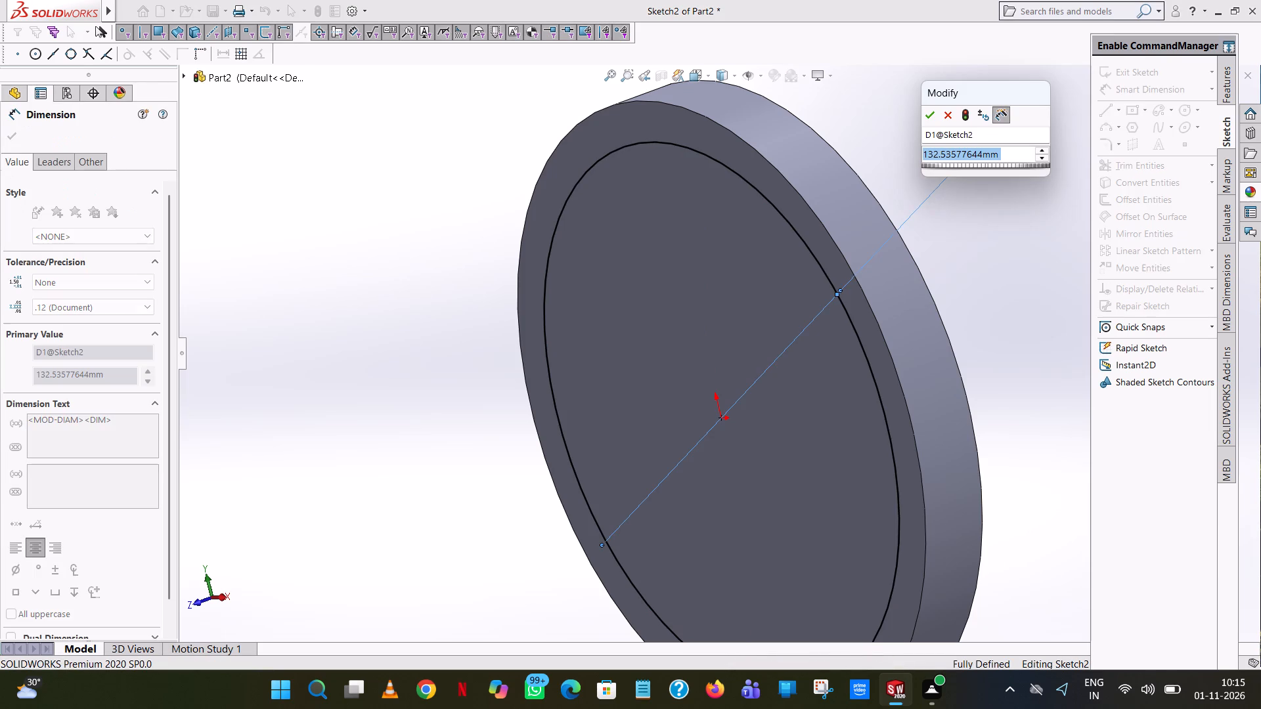
left_click(926, 113)
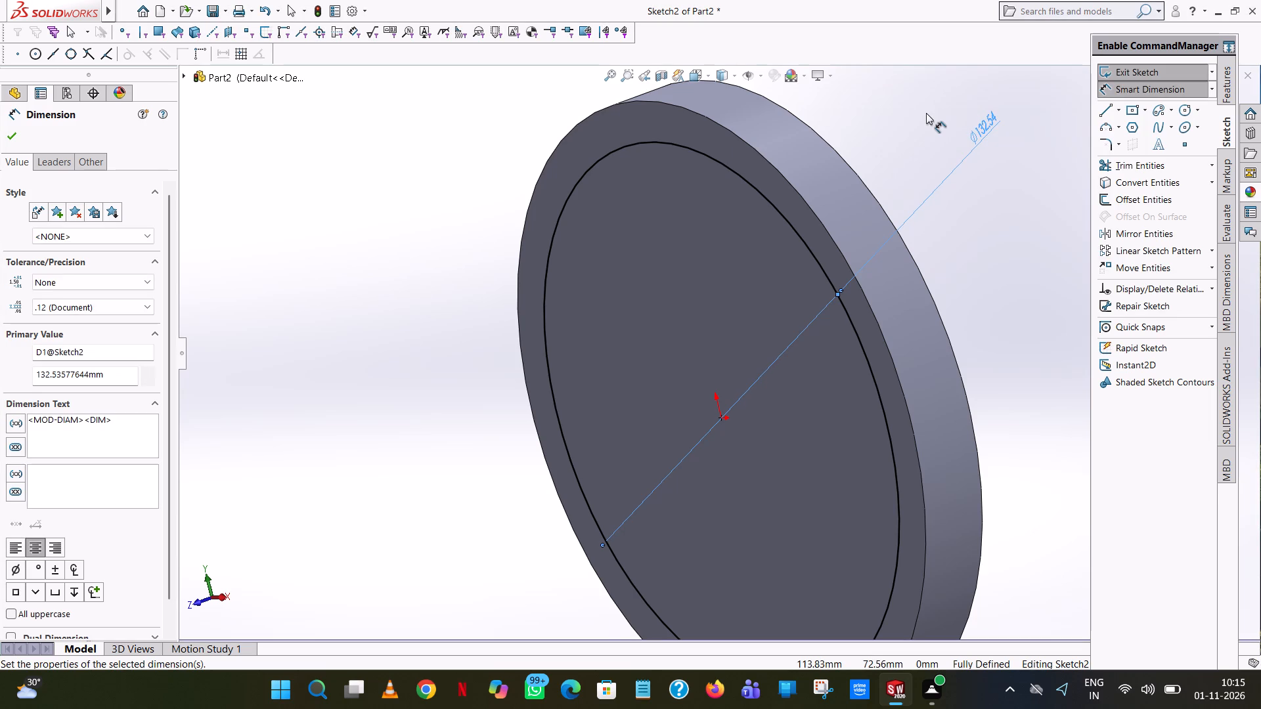
left_click(926, 110)
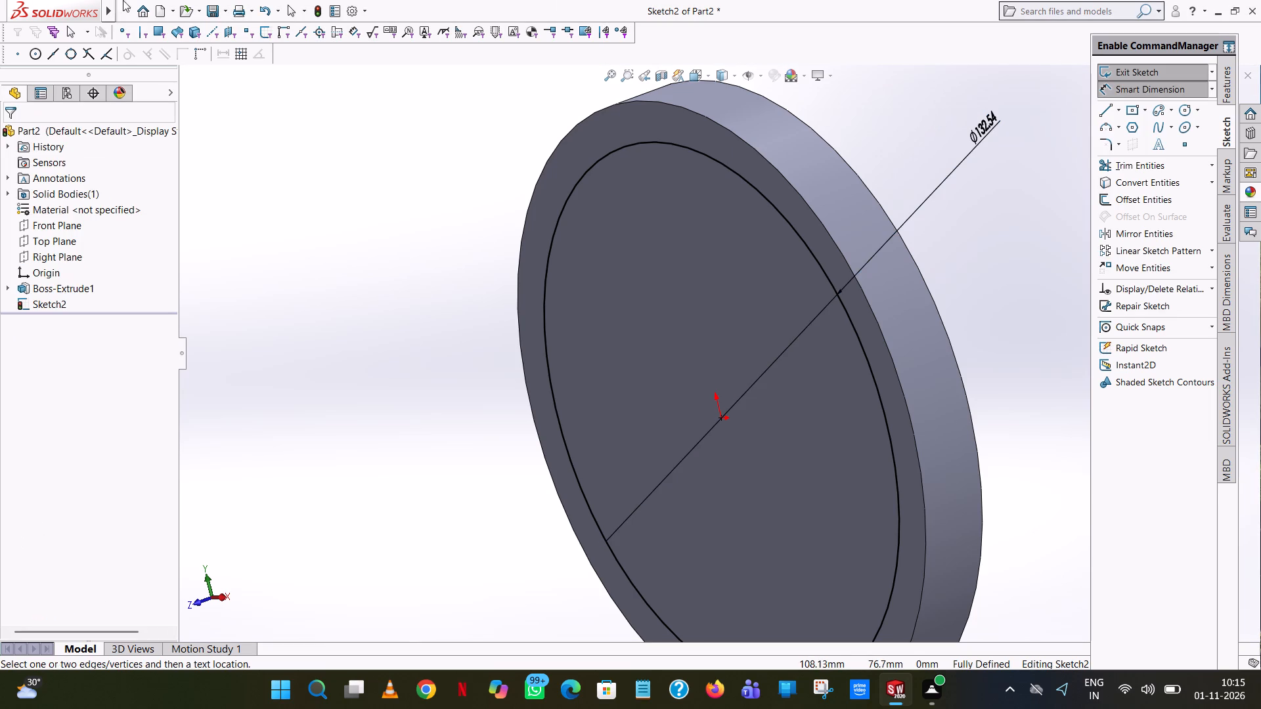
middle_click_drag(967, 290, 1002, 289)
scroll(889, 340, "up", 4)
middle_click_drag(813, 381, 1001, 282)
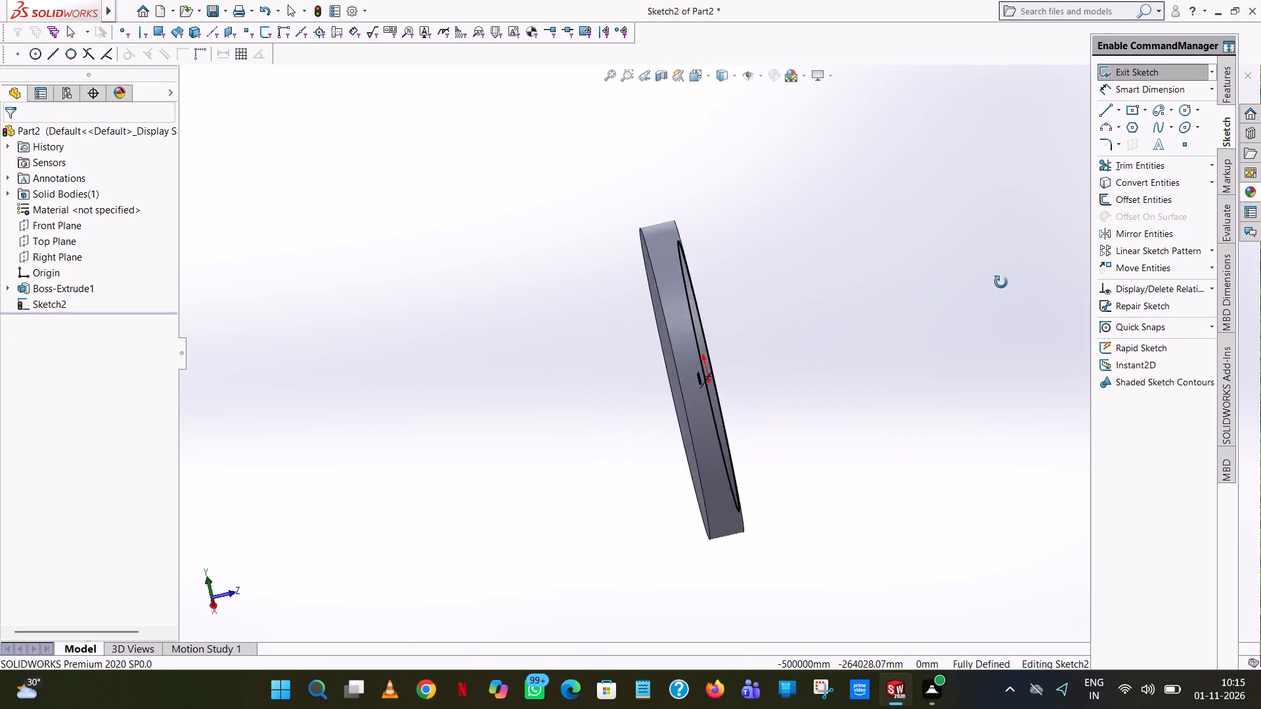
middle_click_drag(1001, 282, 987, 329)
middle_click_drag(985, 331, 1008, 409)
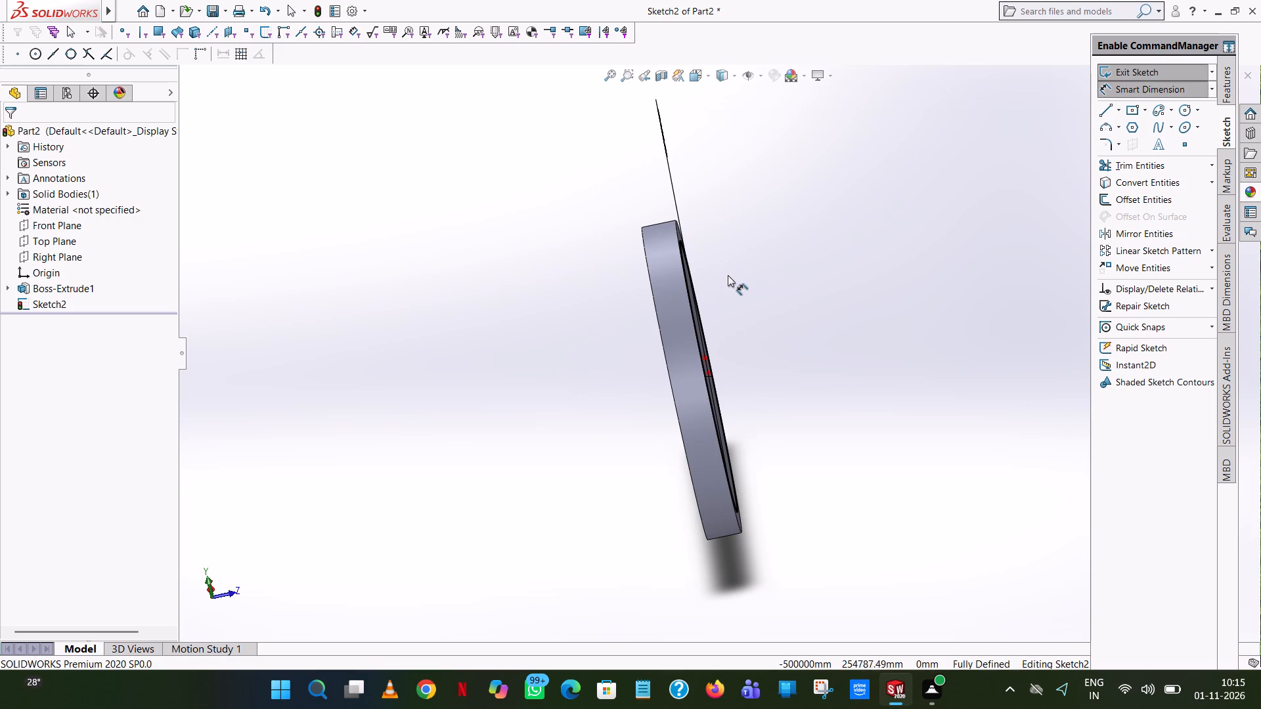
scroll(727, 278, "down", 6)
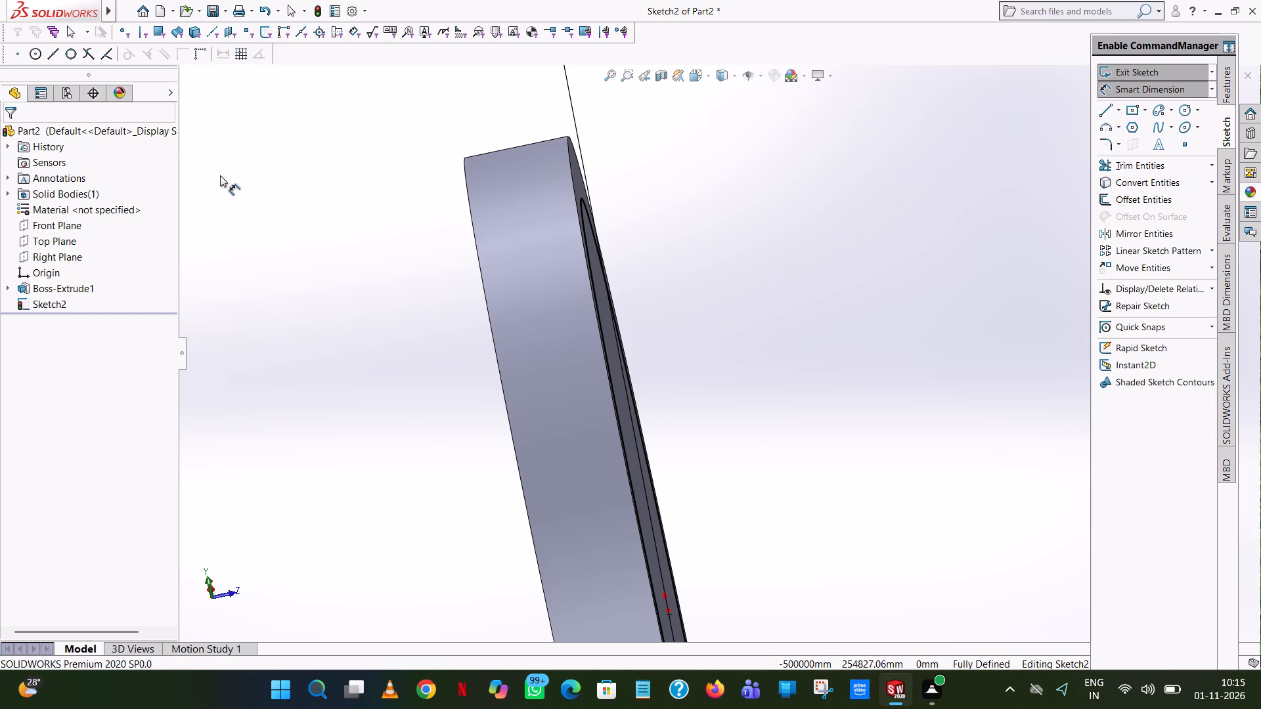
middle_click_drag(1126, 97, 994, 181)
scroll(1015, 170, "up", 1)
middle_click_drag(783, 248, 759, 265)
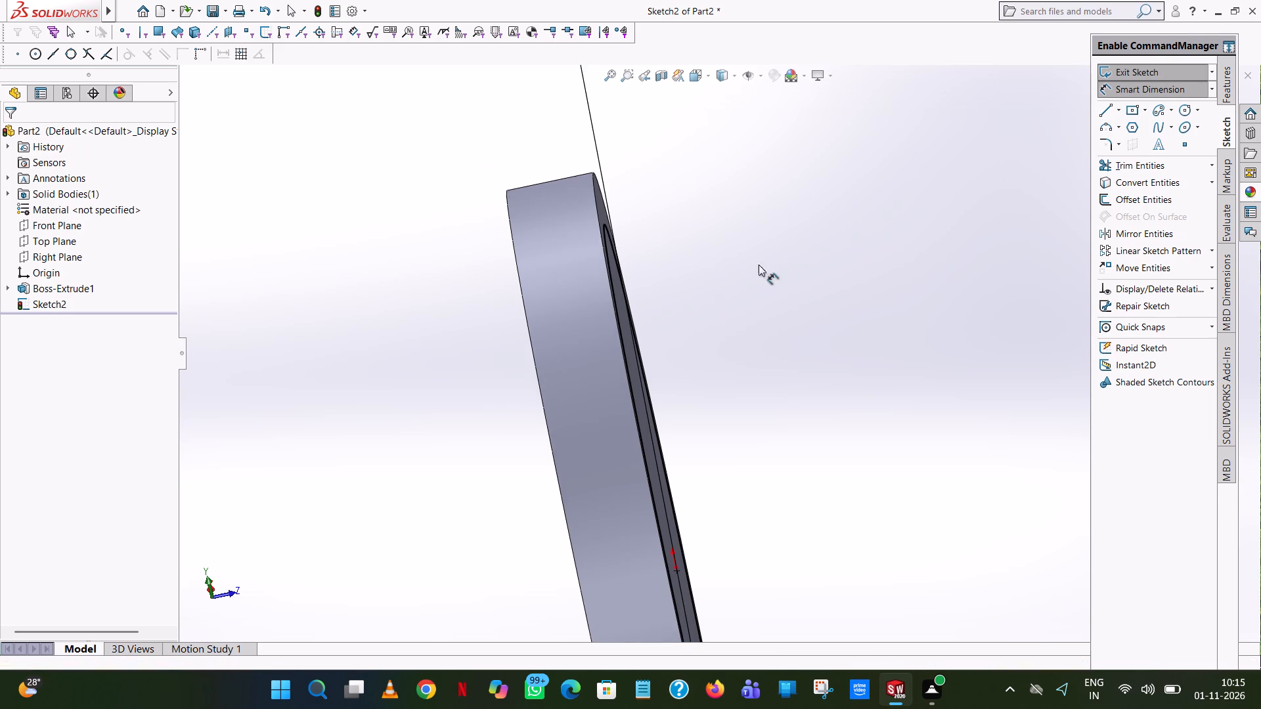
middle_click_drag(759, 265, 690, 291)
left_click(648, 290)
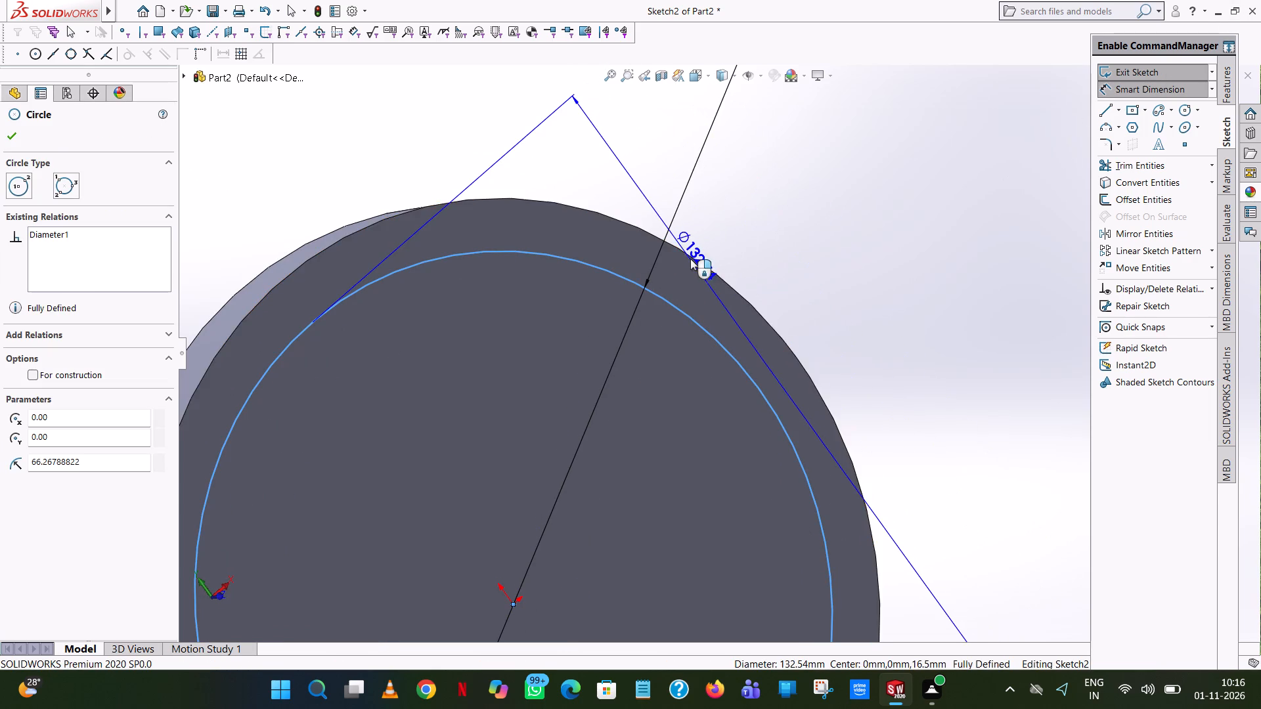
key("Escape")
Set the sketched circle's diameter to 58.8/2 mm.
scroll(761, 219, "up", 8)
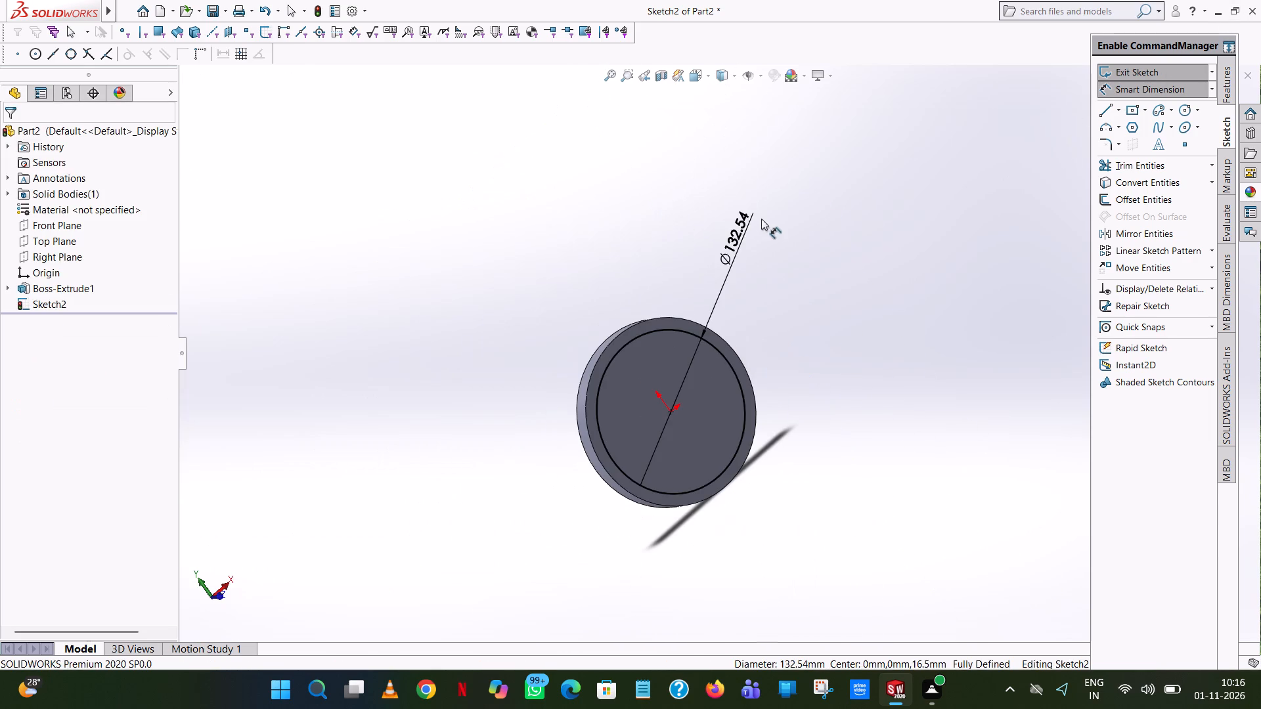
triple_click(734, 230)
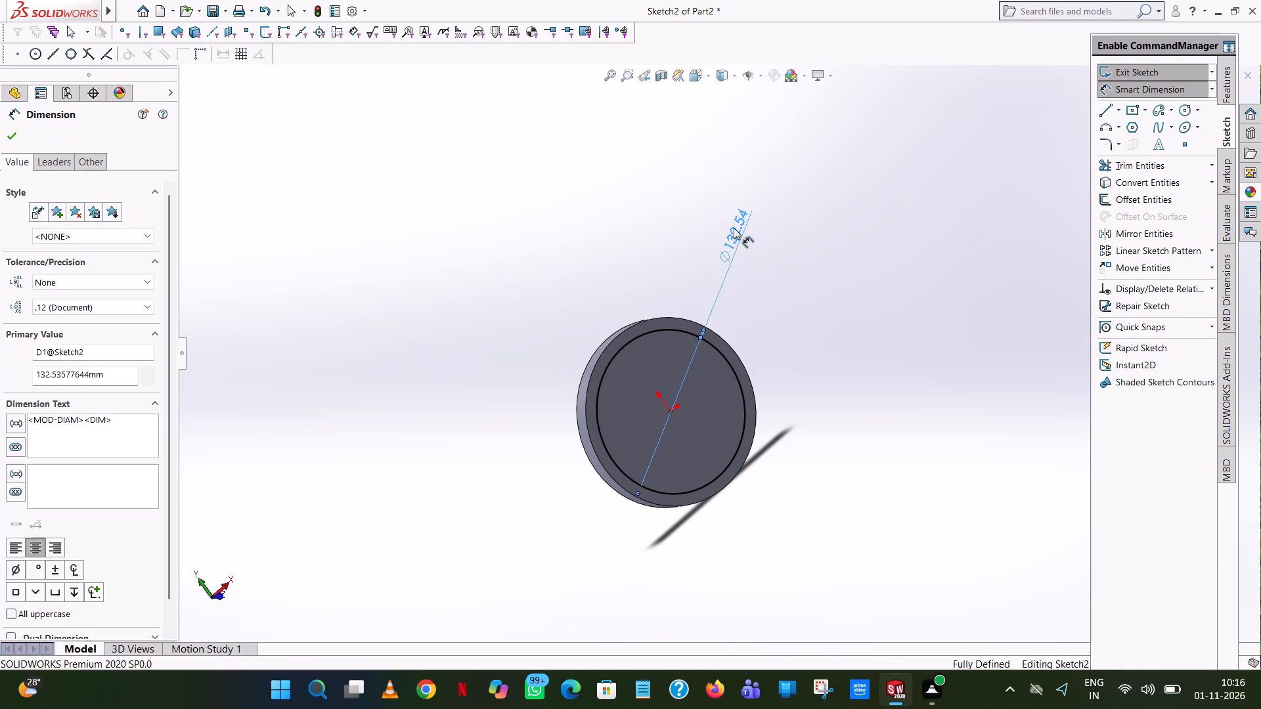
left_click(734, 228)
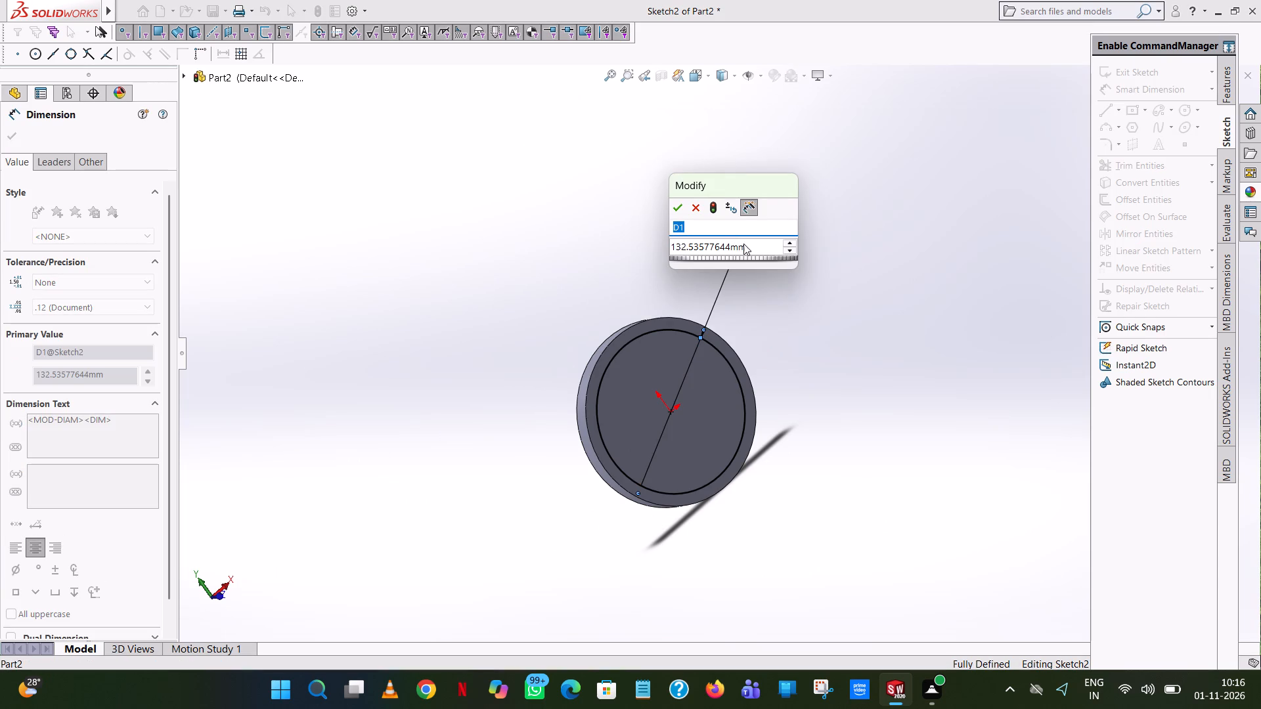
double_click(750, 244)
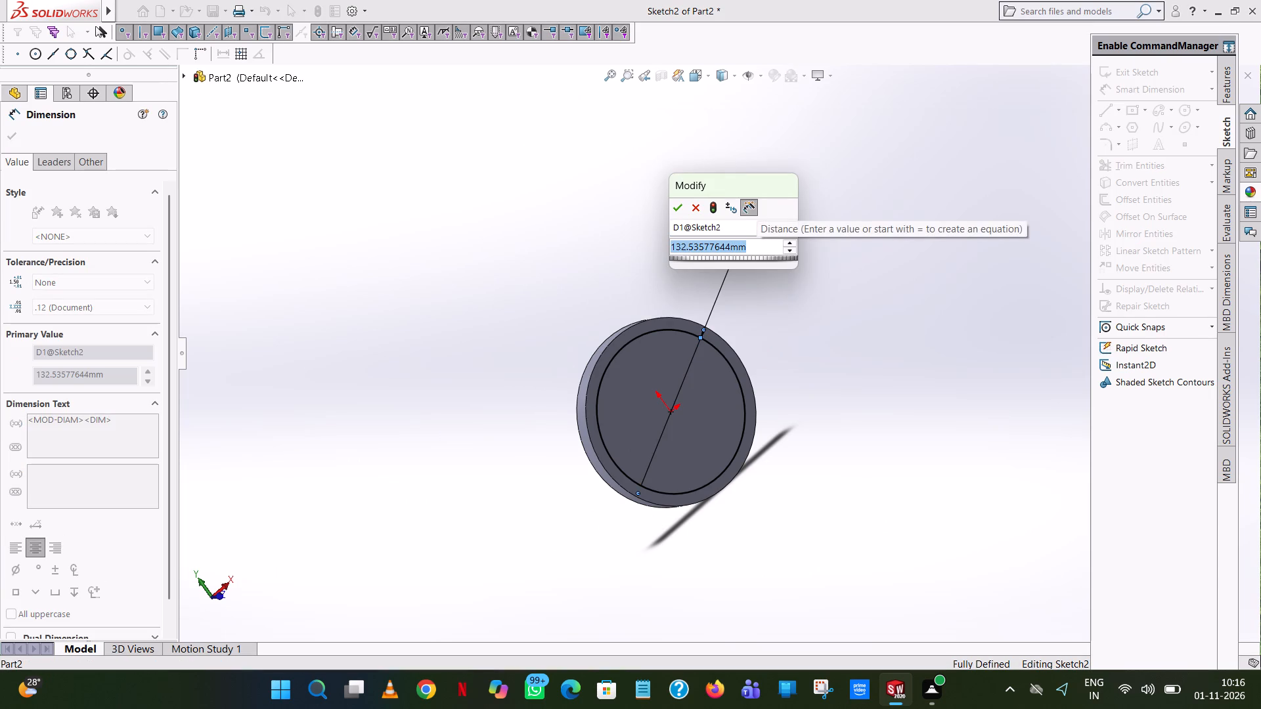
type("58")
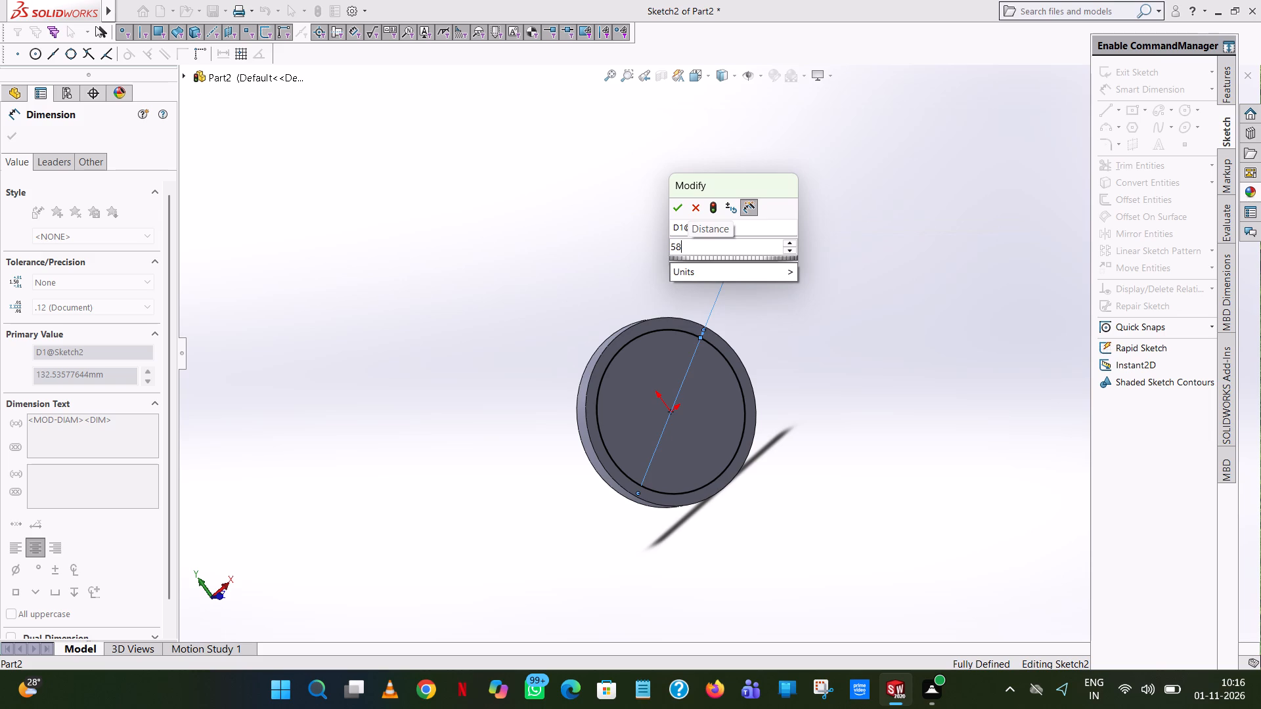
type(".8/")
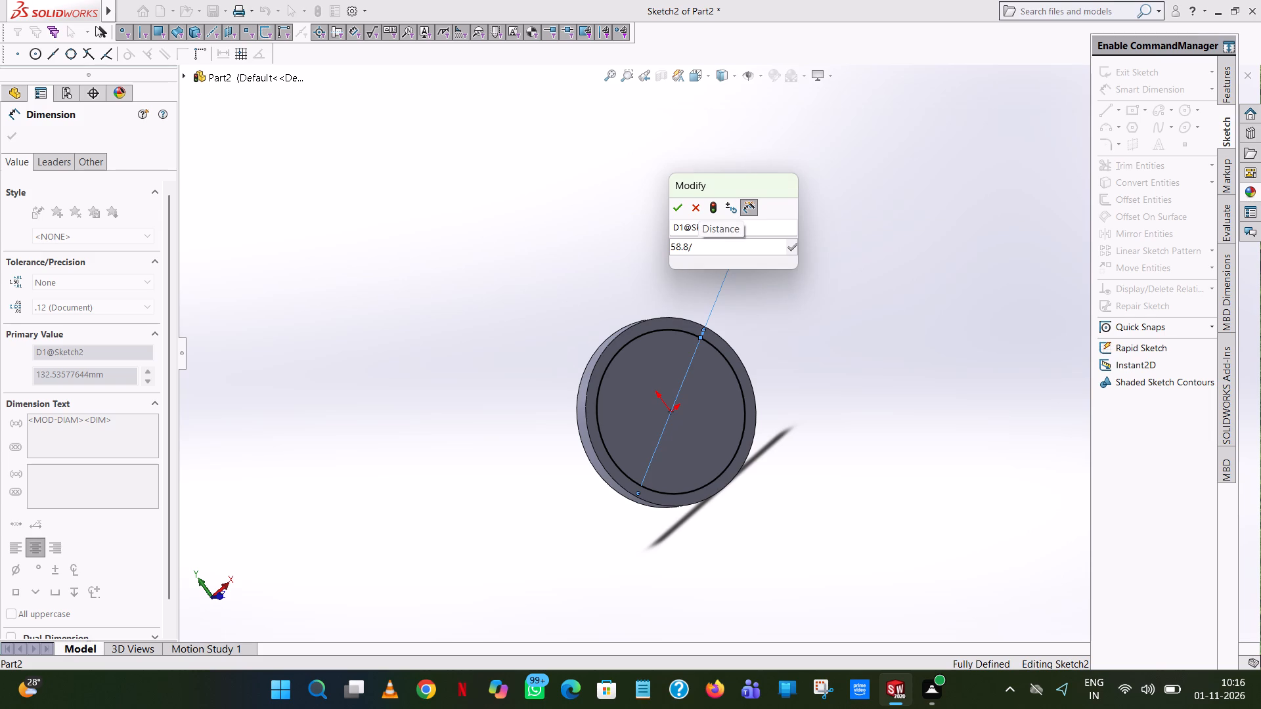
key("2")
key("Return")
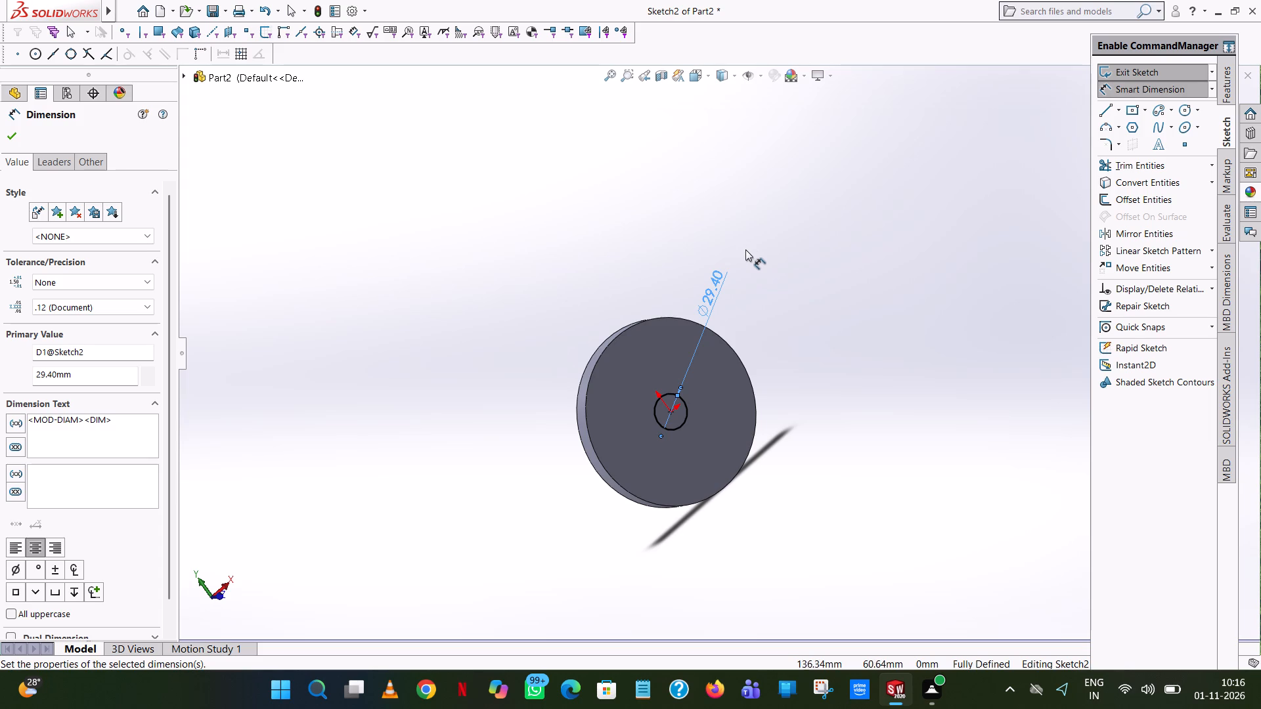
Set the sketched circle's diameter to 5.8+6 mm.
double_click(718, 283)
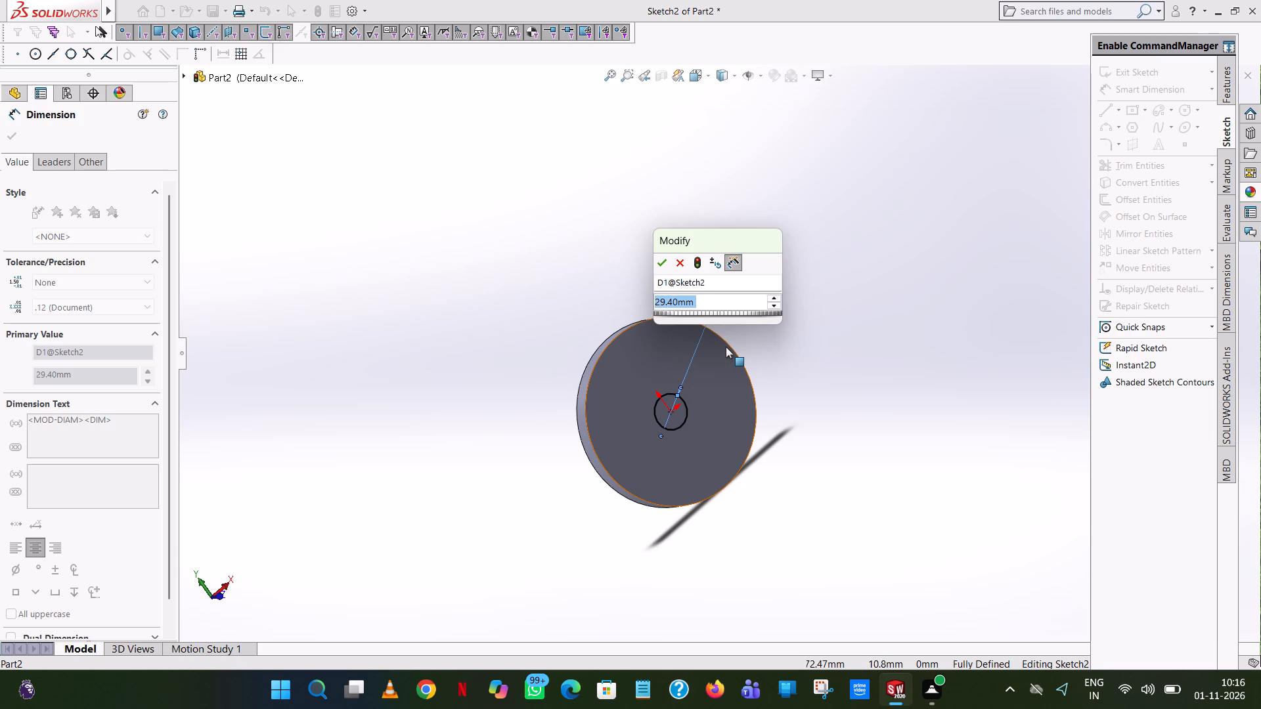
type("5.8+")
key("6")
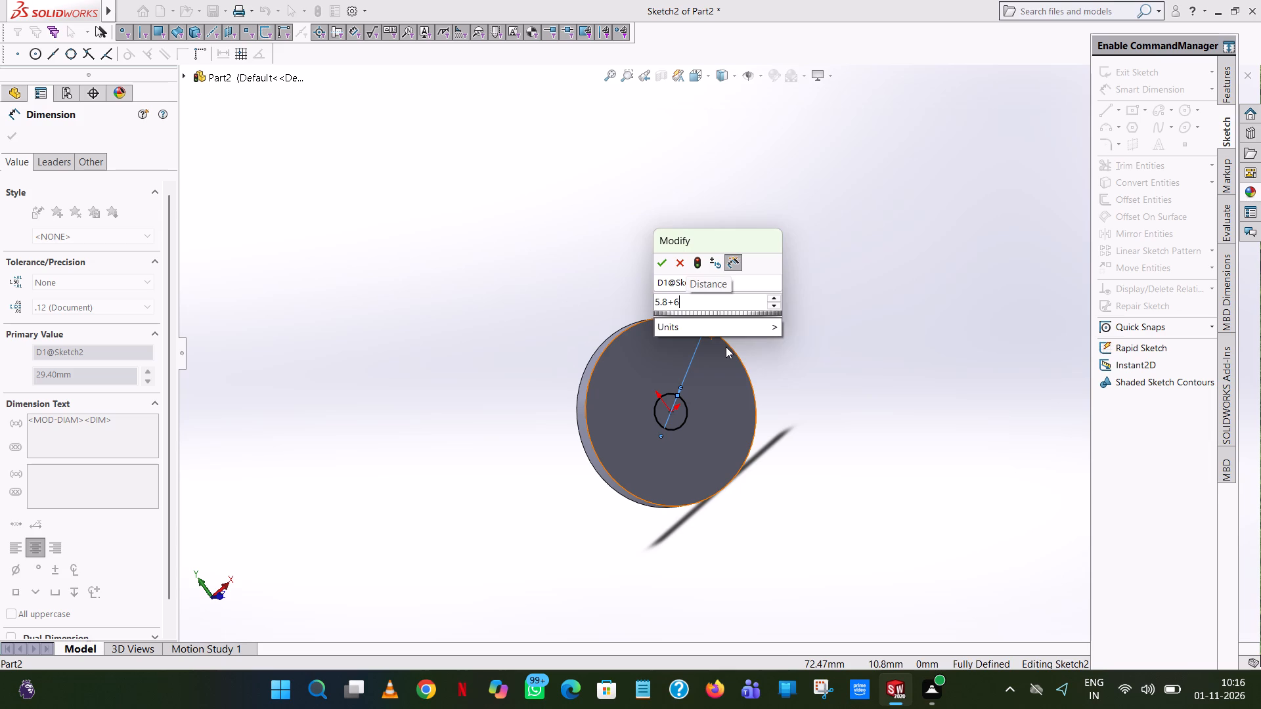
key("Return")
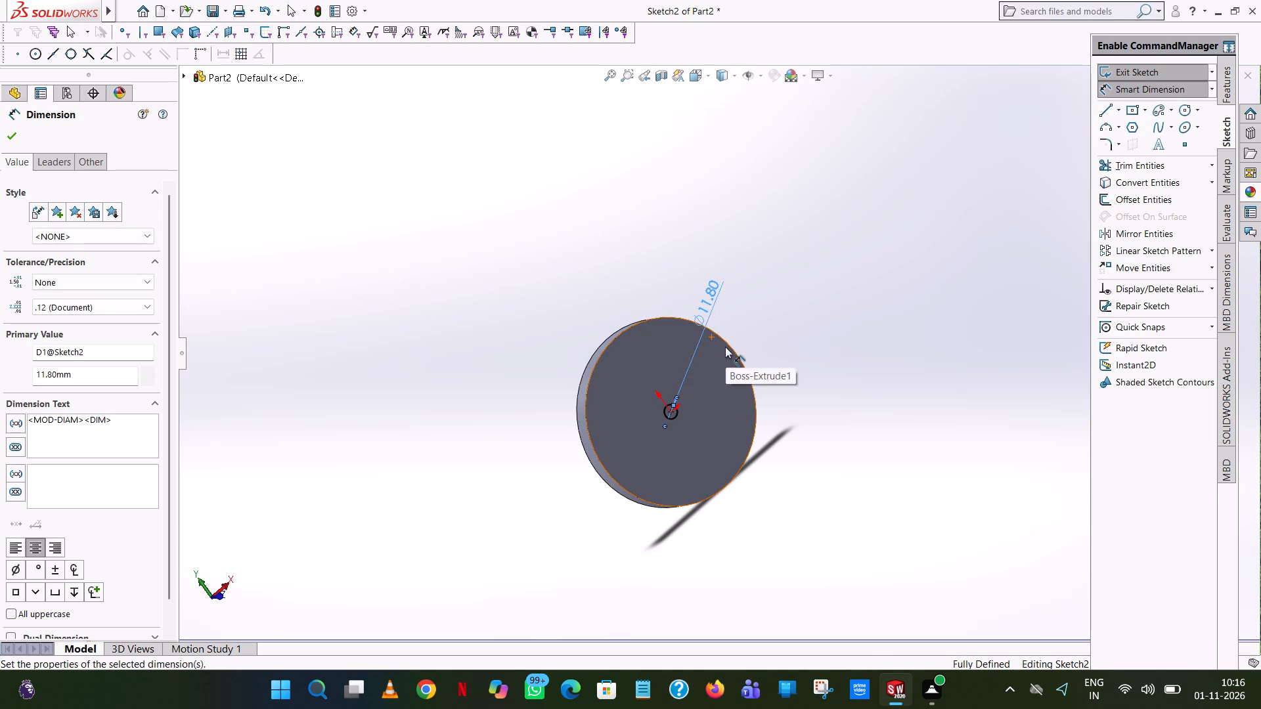
Set the sketched circle's diameter to 58.8+6.4 mm.
triple_click(709, 293)
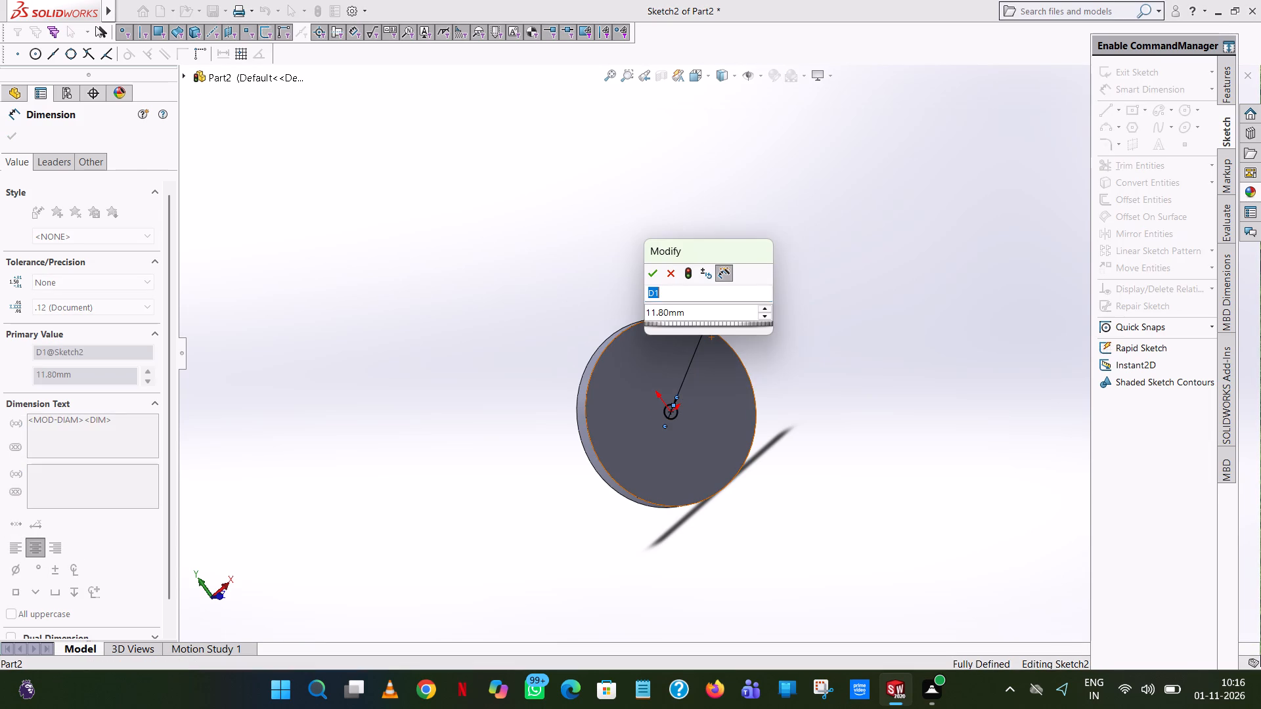
double_click(694, 315)
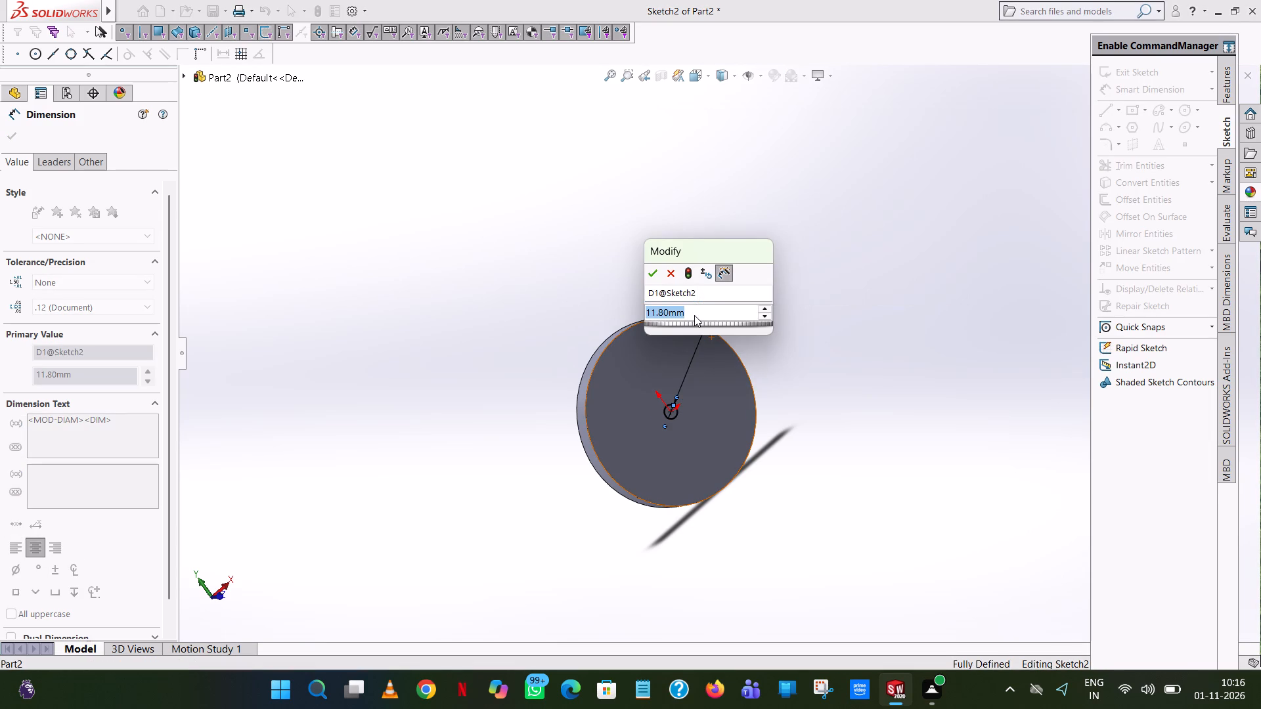
type("58.8+")
key("6")
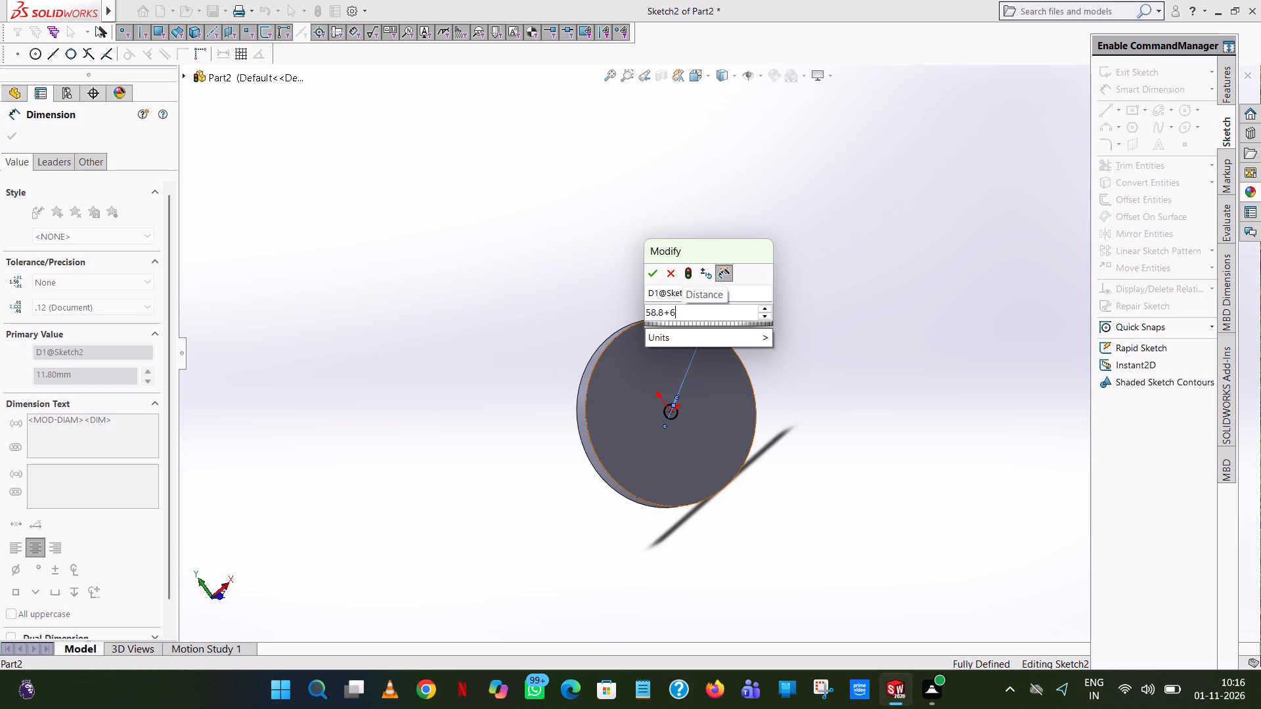
type(".4")
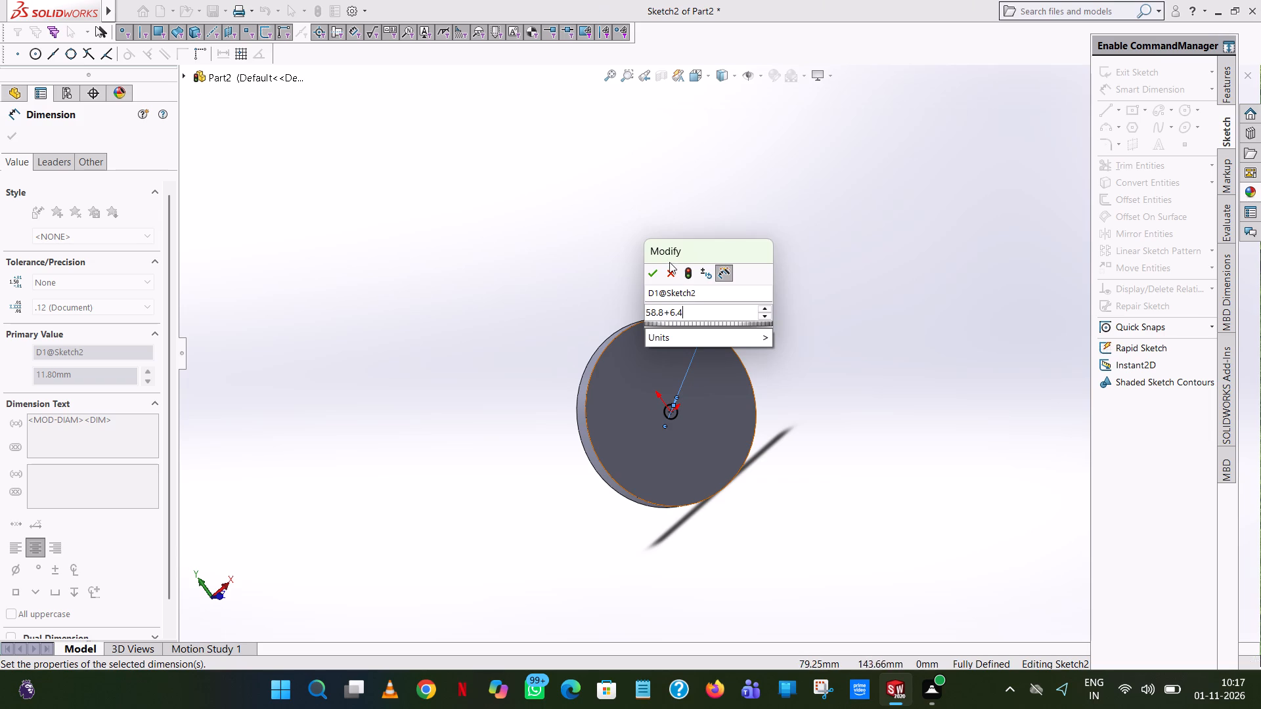
left_click(653, 278)
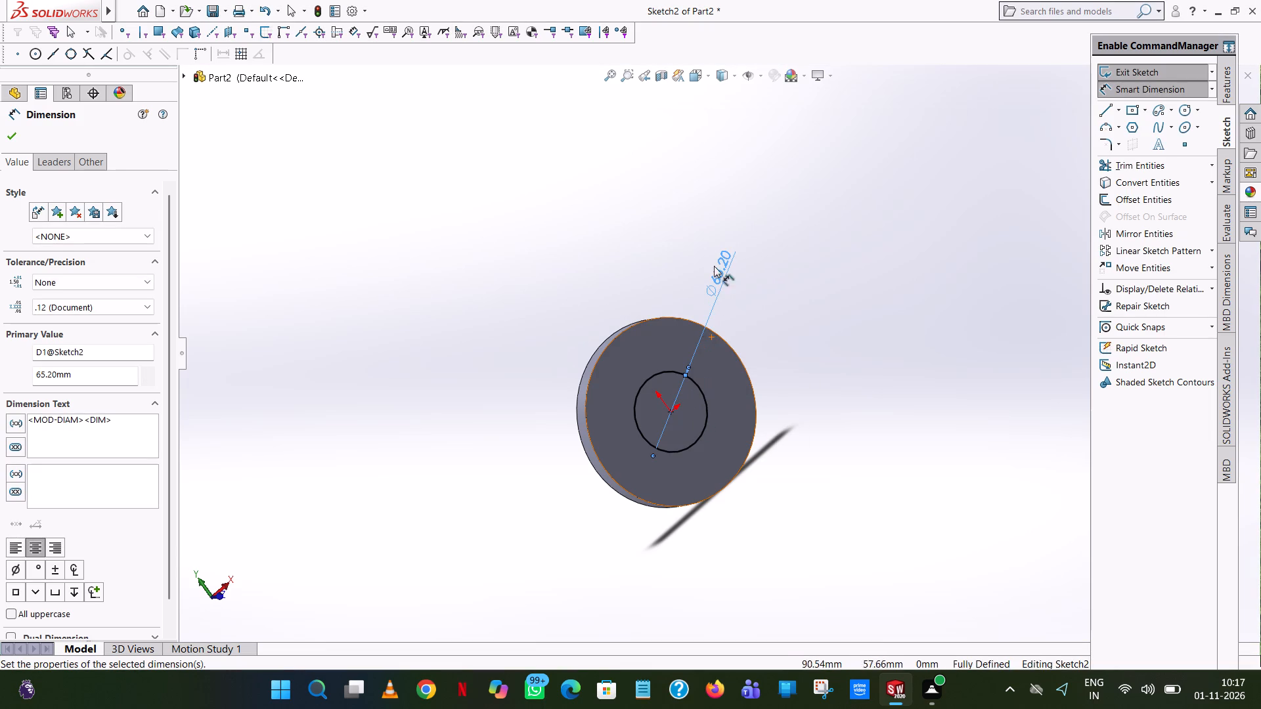
Open the sketched circle's diameter dimension for editing.
double_click(724, 262)
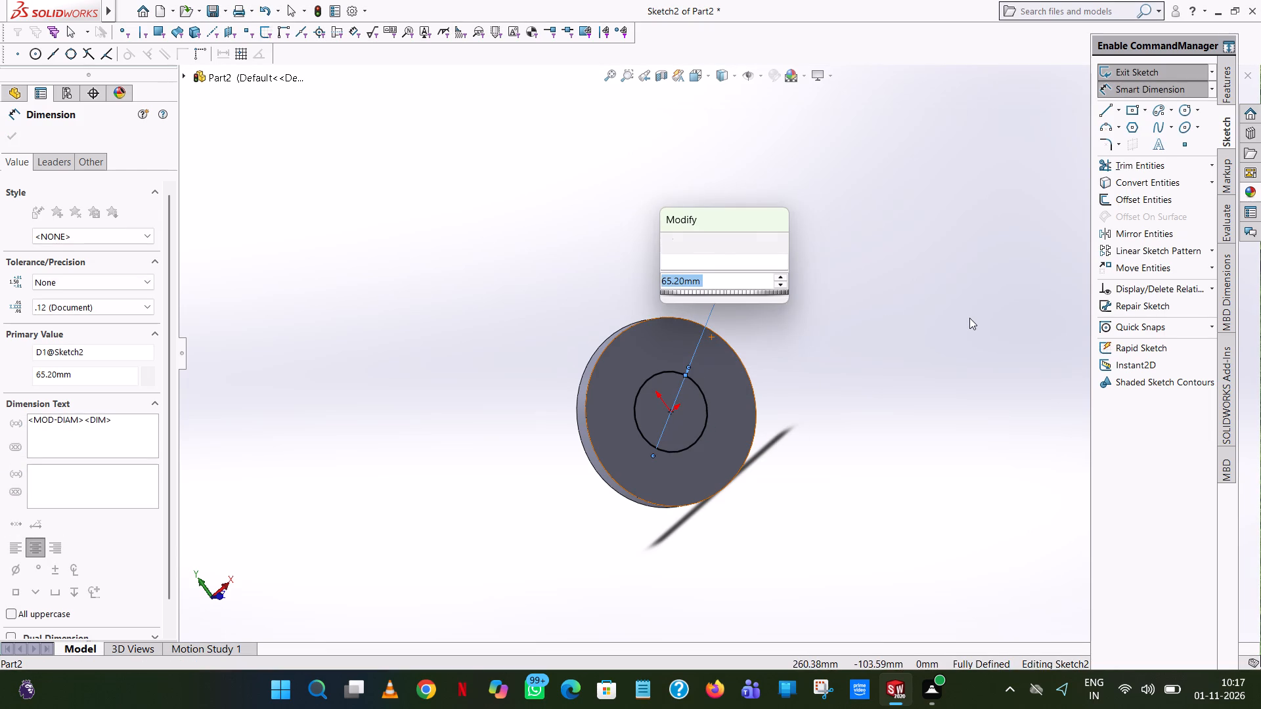
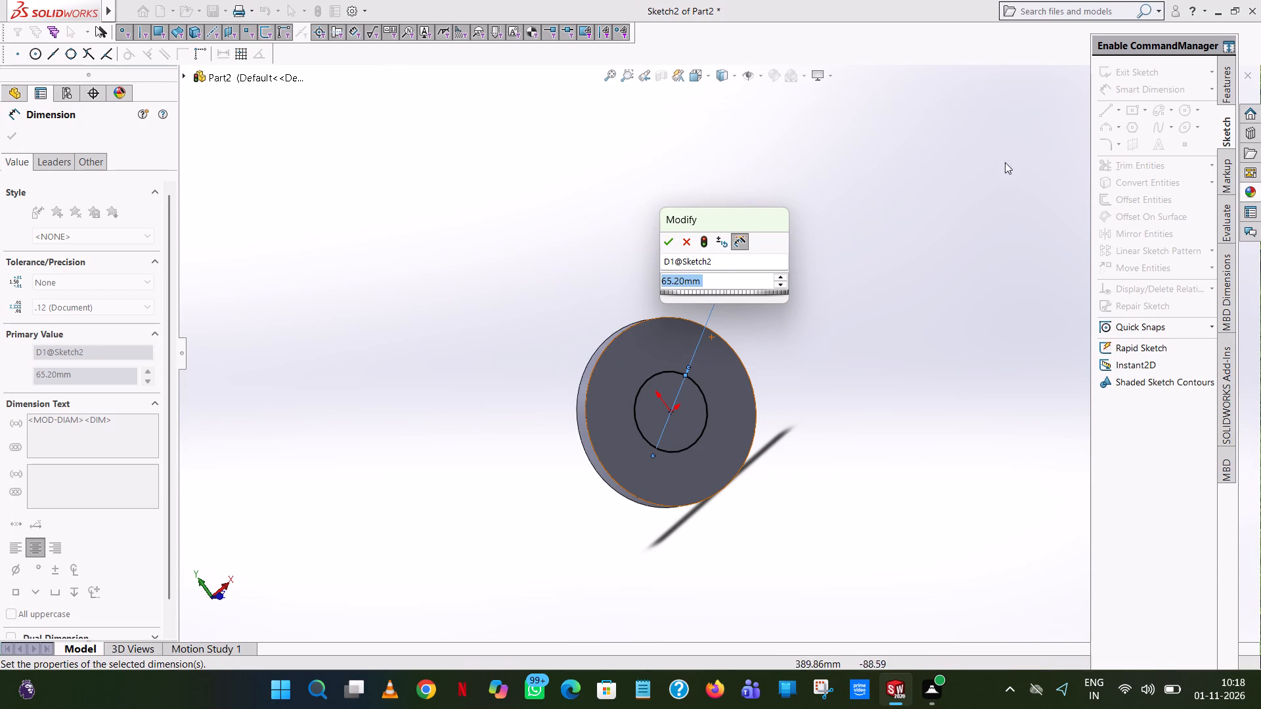
Close the sketched circle's diameter dimension, keeping its current value.
left_click(669, 246)
left_click(662, 235)
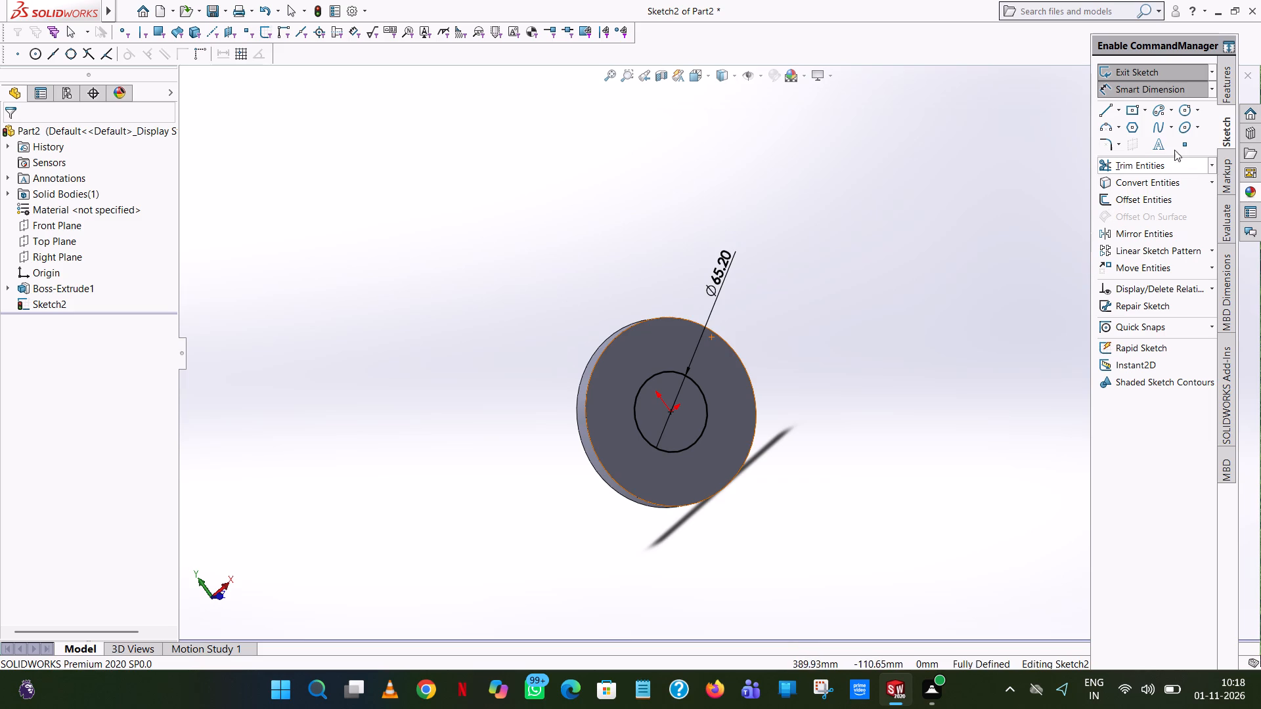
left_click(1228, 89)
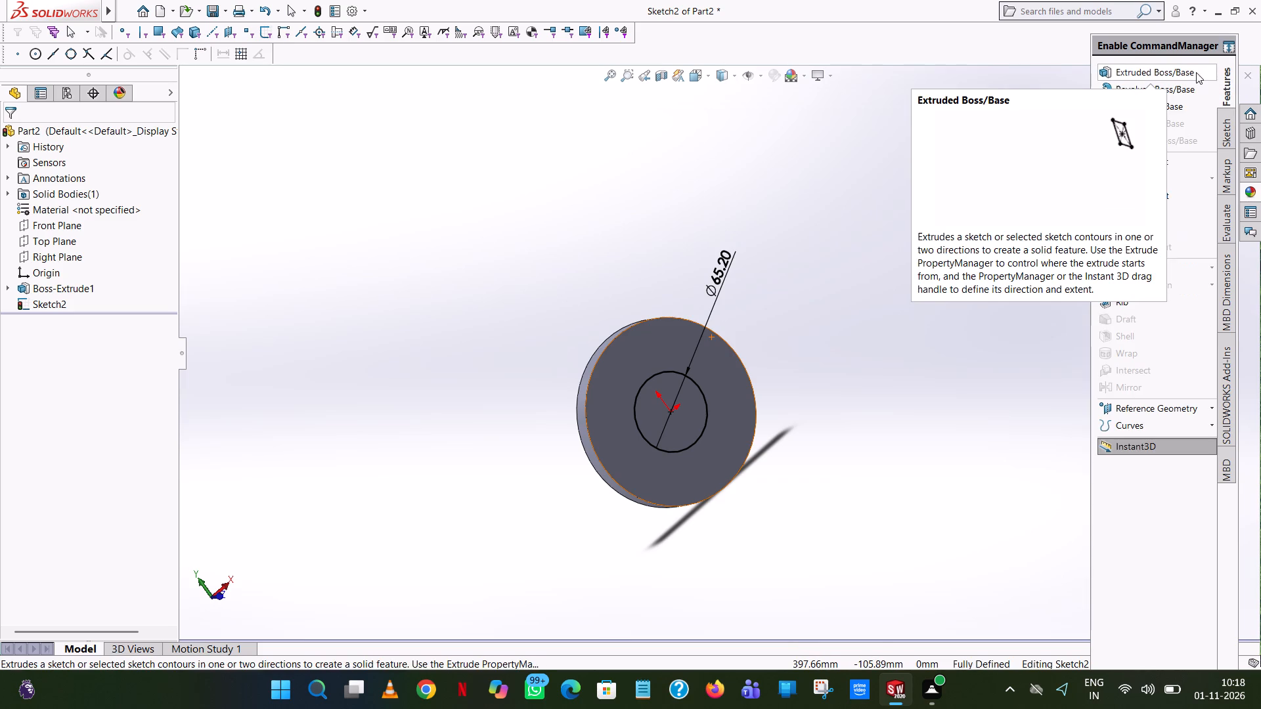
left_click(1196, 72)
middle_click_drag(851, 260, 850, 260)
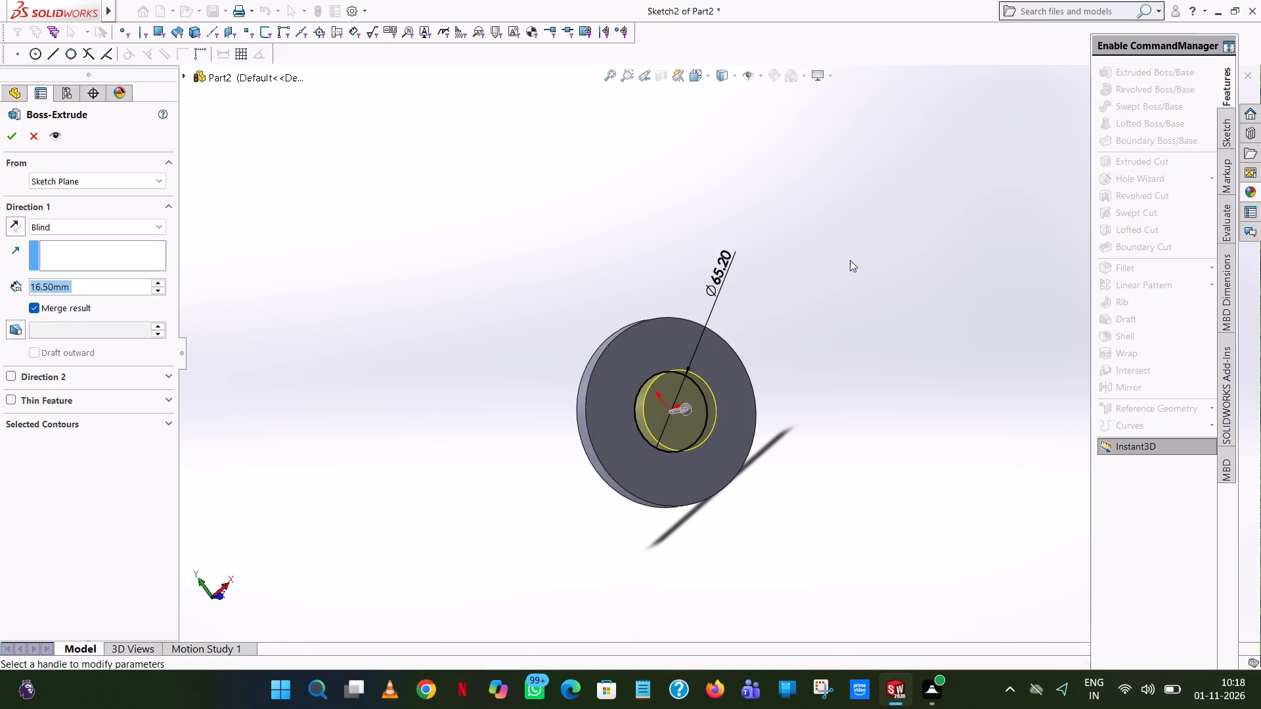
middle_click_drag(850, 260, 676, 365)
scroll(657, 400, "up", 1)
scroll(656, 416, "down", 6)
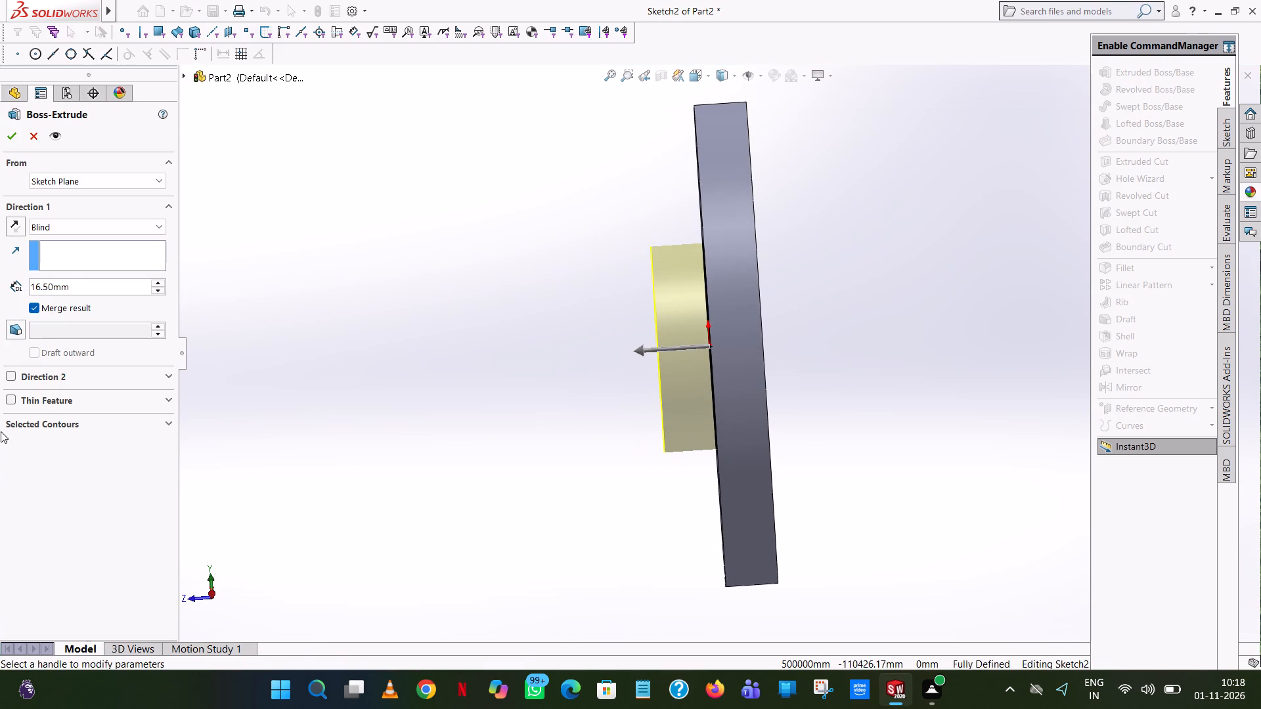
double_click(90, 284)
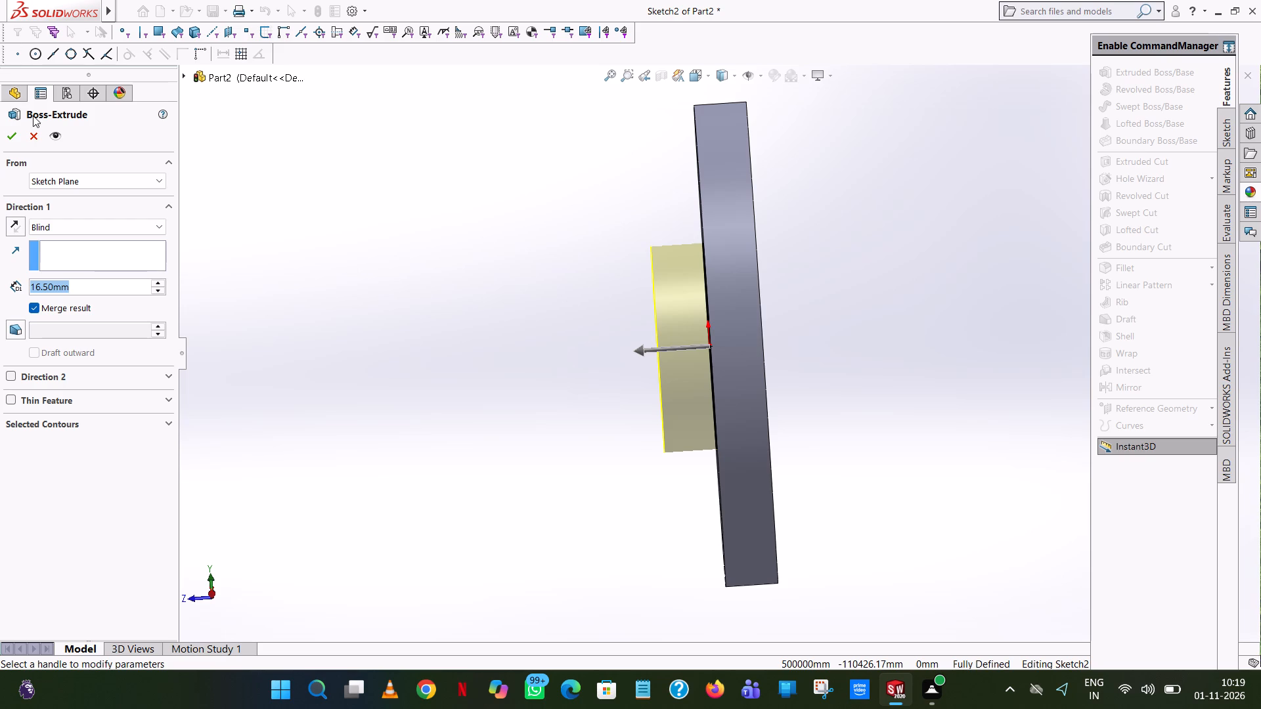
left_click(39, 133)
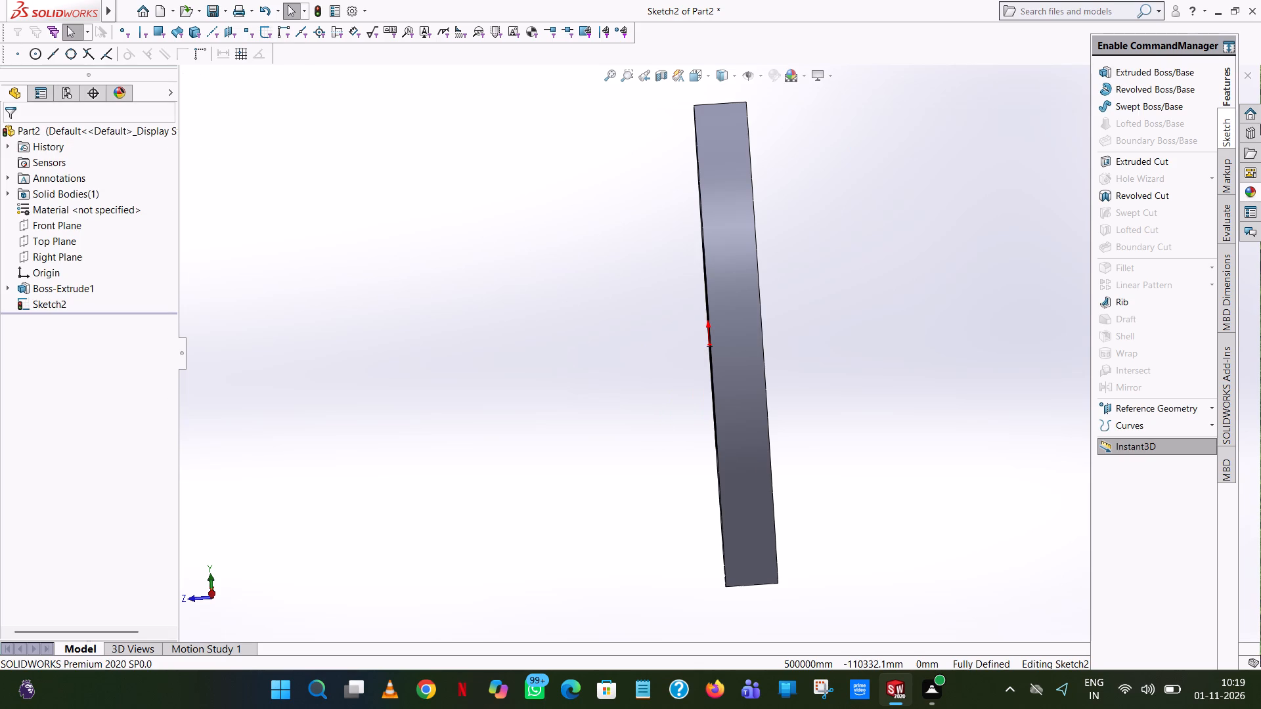
Extrude the concentric circle from the disc's face as a merged blind boss, 37.5/2 mm deep.
left_click(1106, 66)
right_click(1260, 0)
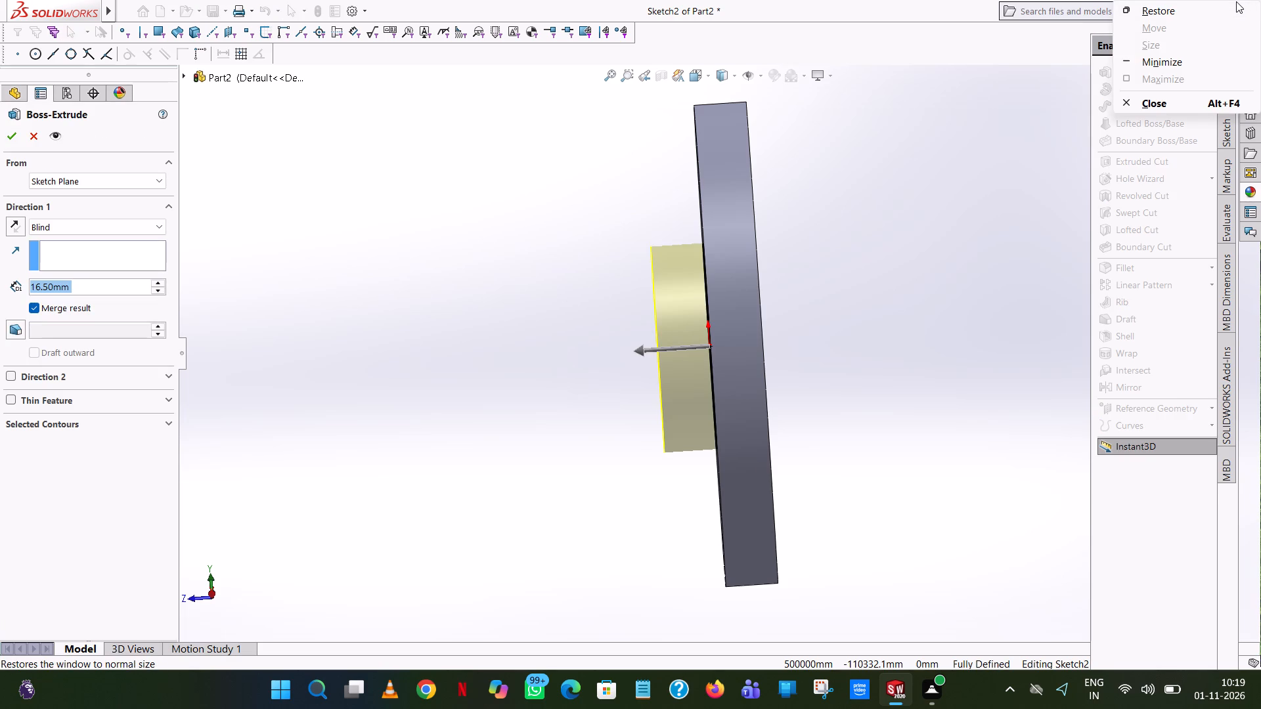
type("37.5/")
type("37")
key("period")
left_click_drag(85, 287, 0, 322)
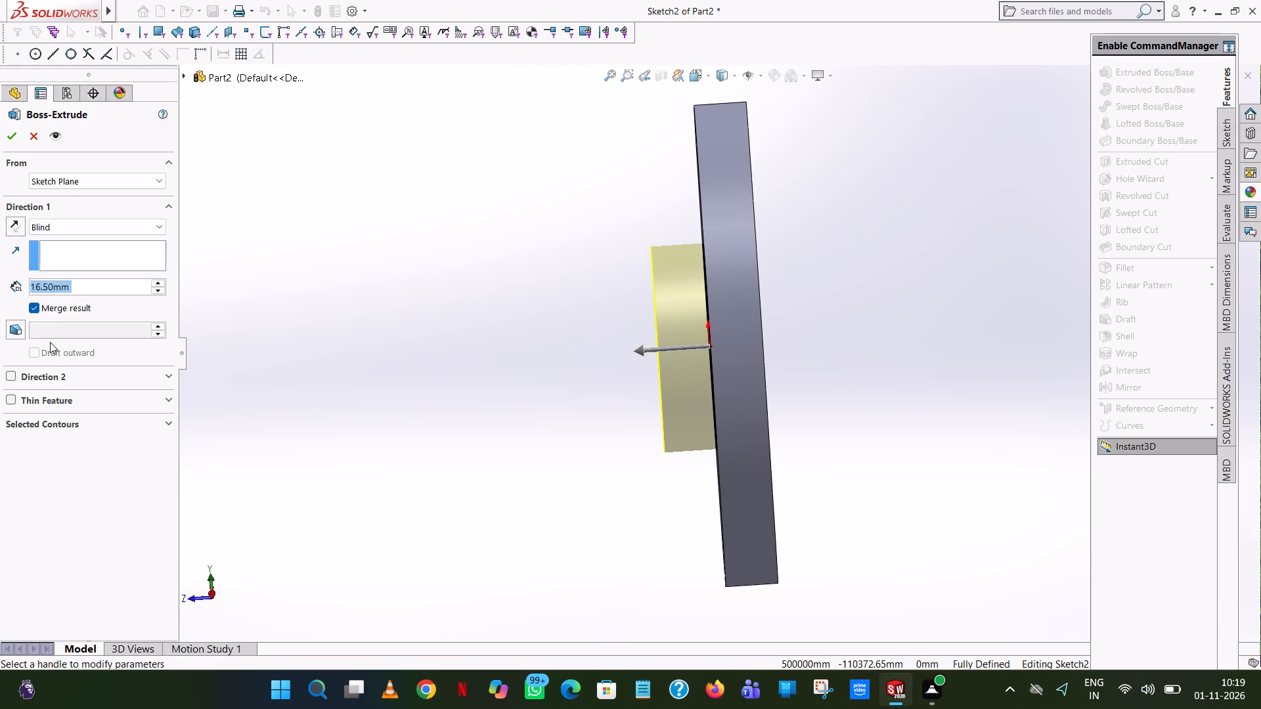
key("2")
key("BackSpace")
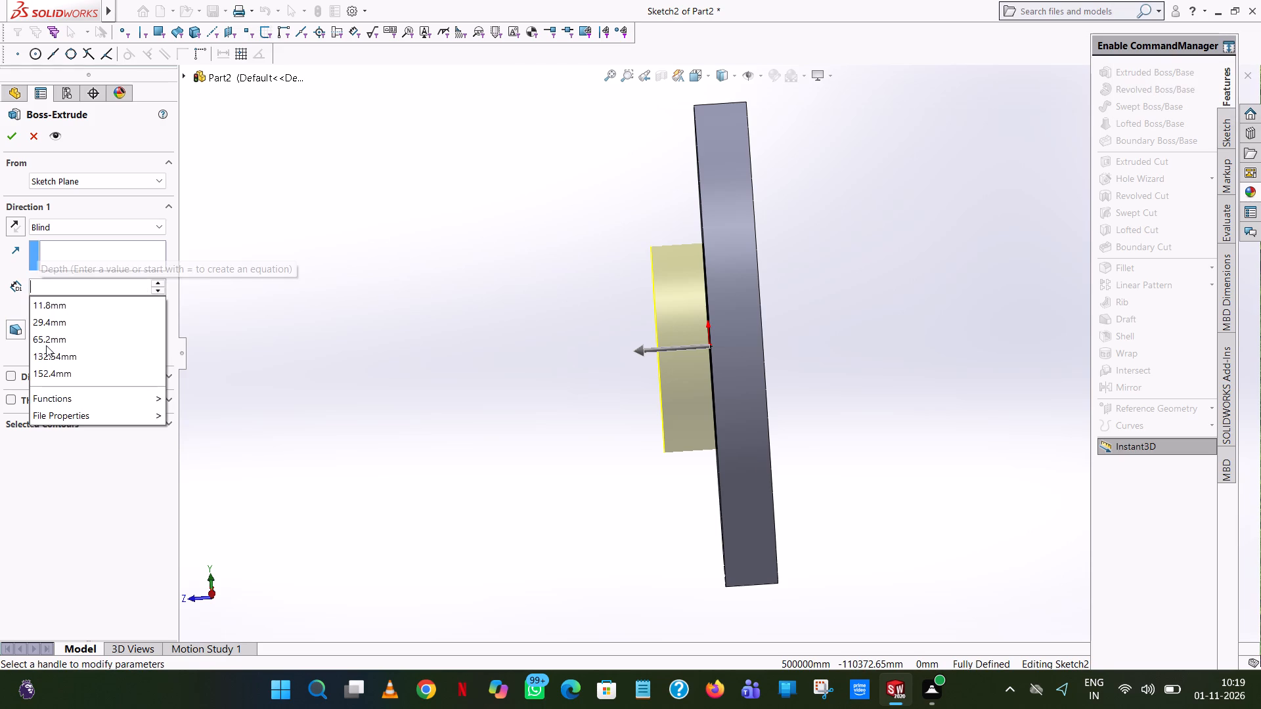
type("37.")
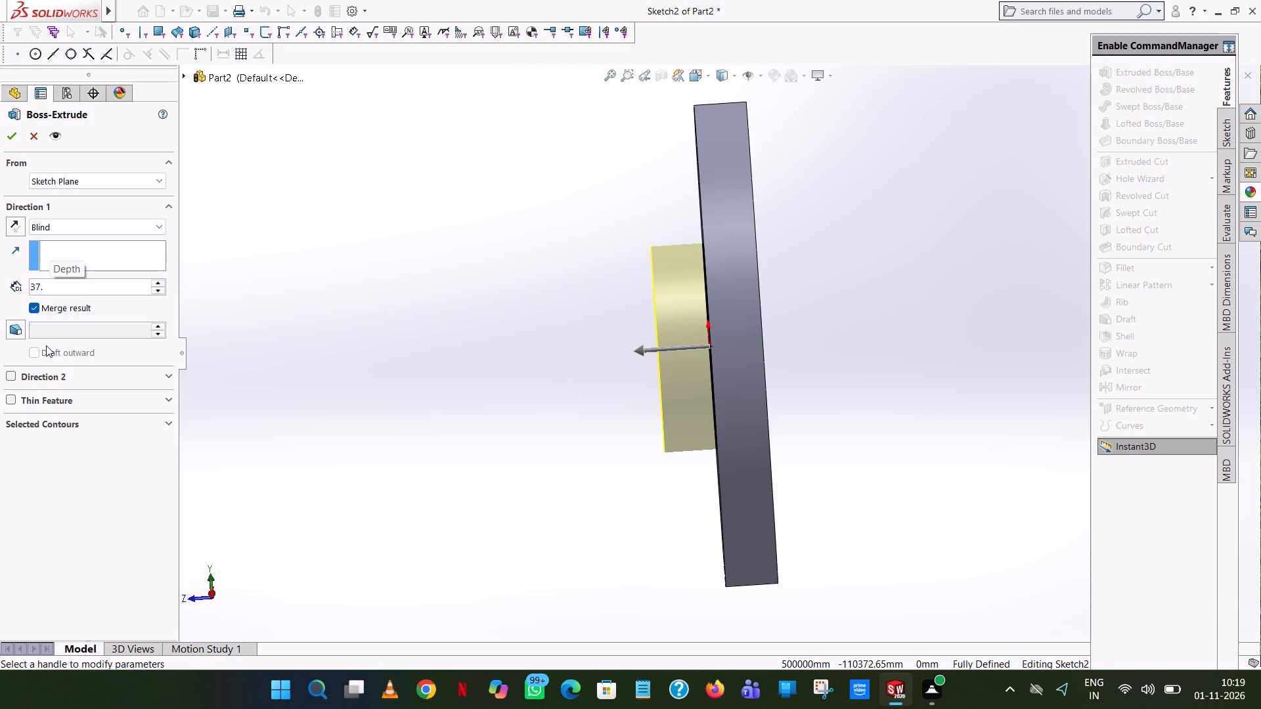
type("5/")
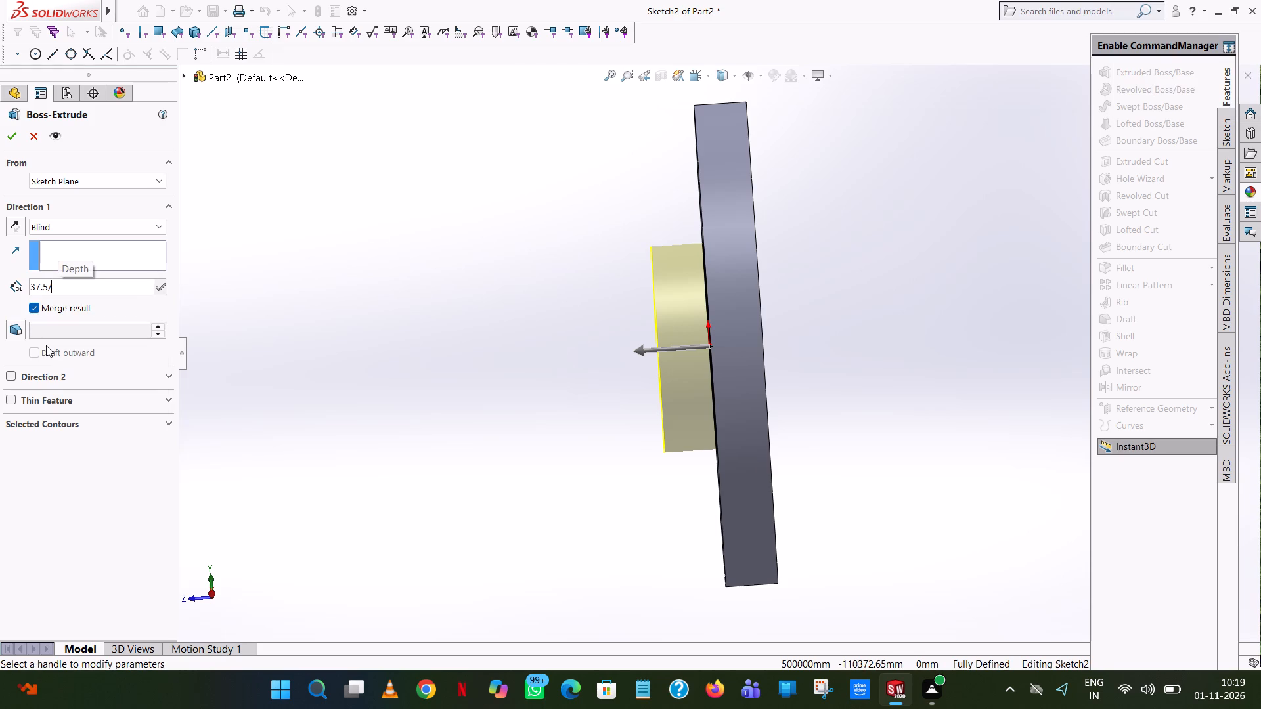
key("2")
key("Return")
left_click(516, 298)
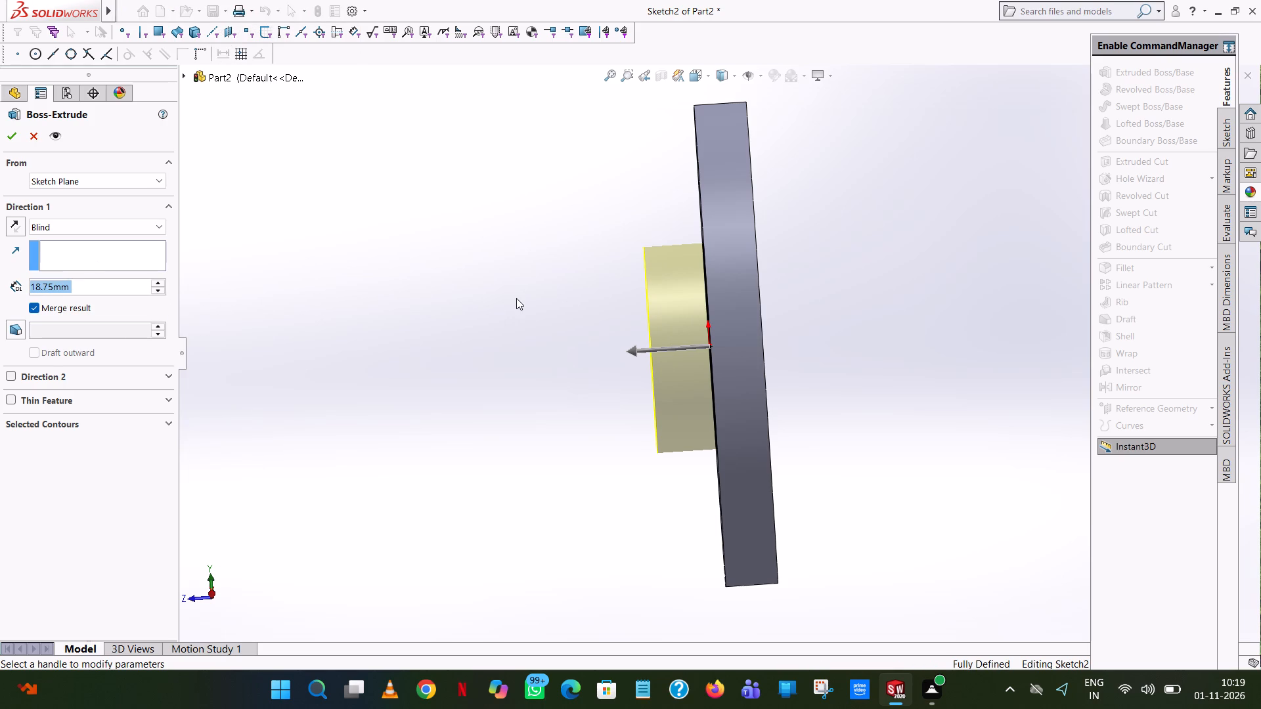
left_click(7, 143)
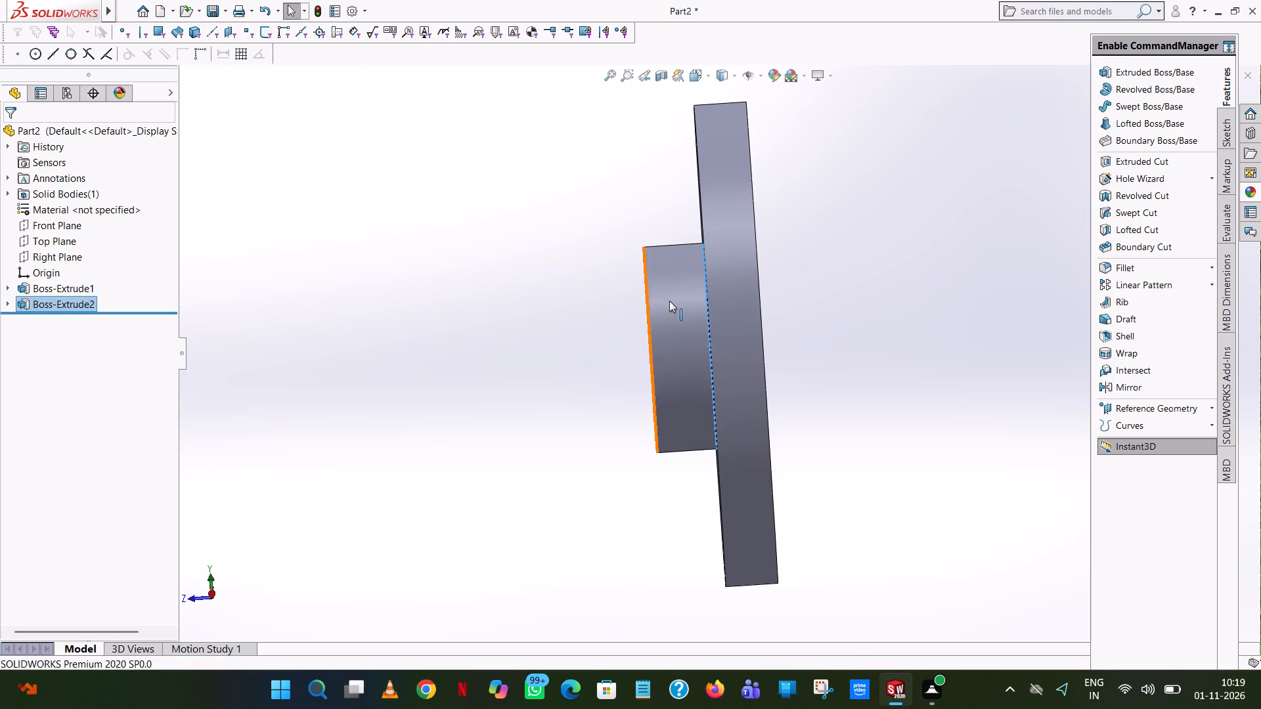
Start a new extrude sketch on the boss's end face and draw an origin-centred circle about 90 mm in diameter.
middle_click_drag(678, 307, 773, 301)
left_click(1006, 231)
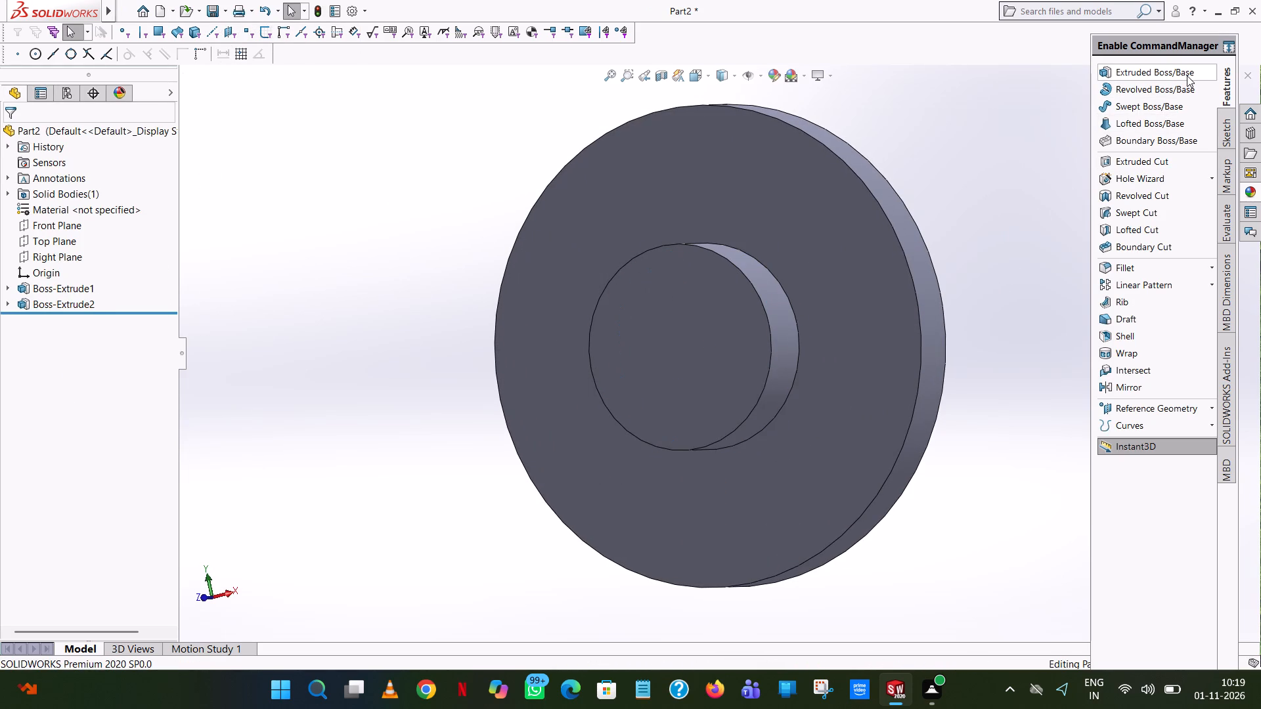
left_click(1187, 75)
left_click(729, 304)
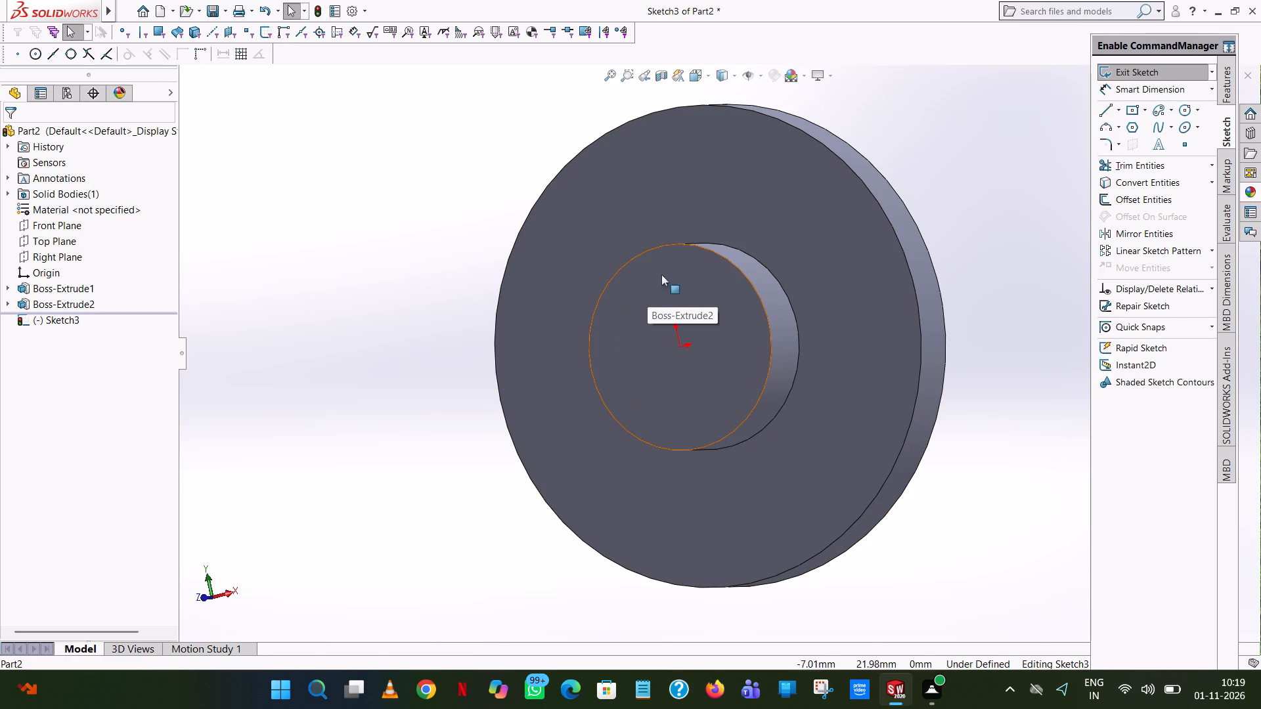
left_click(1188, 109)
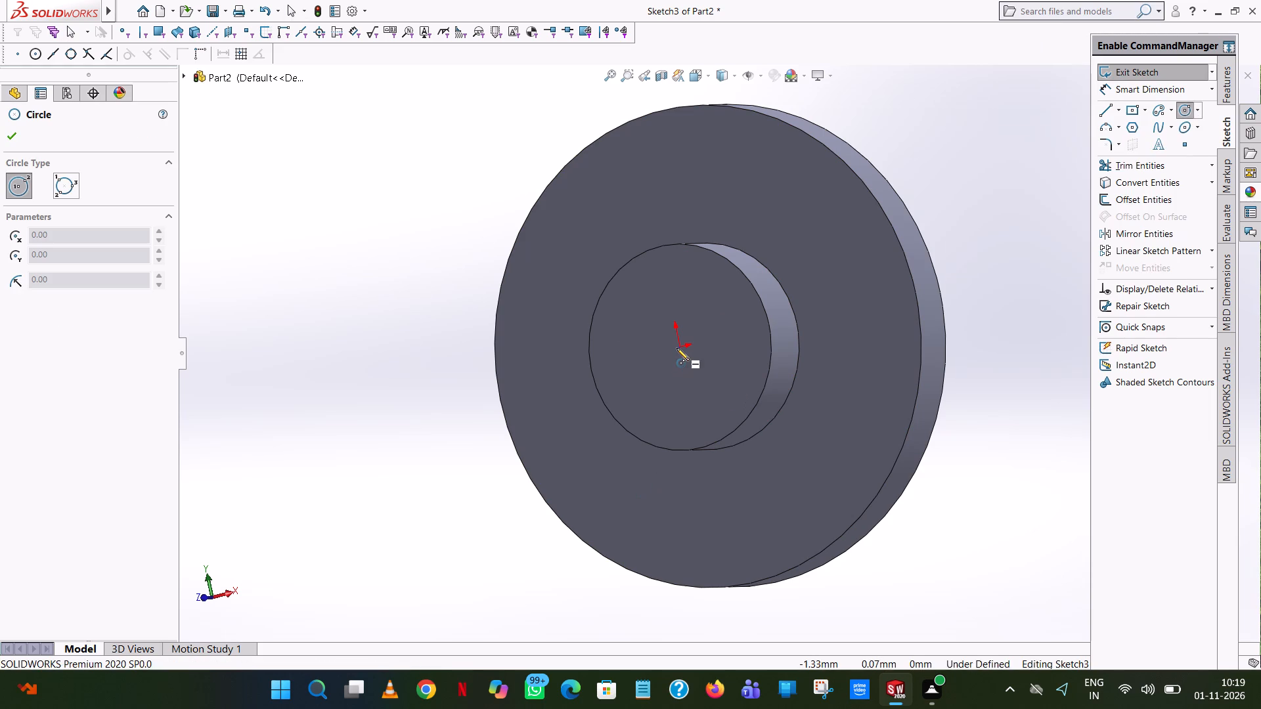
left_click(680, 347)
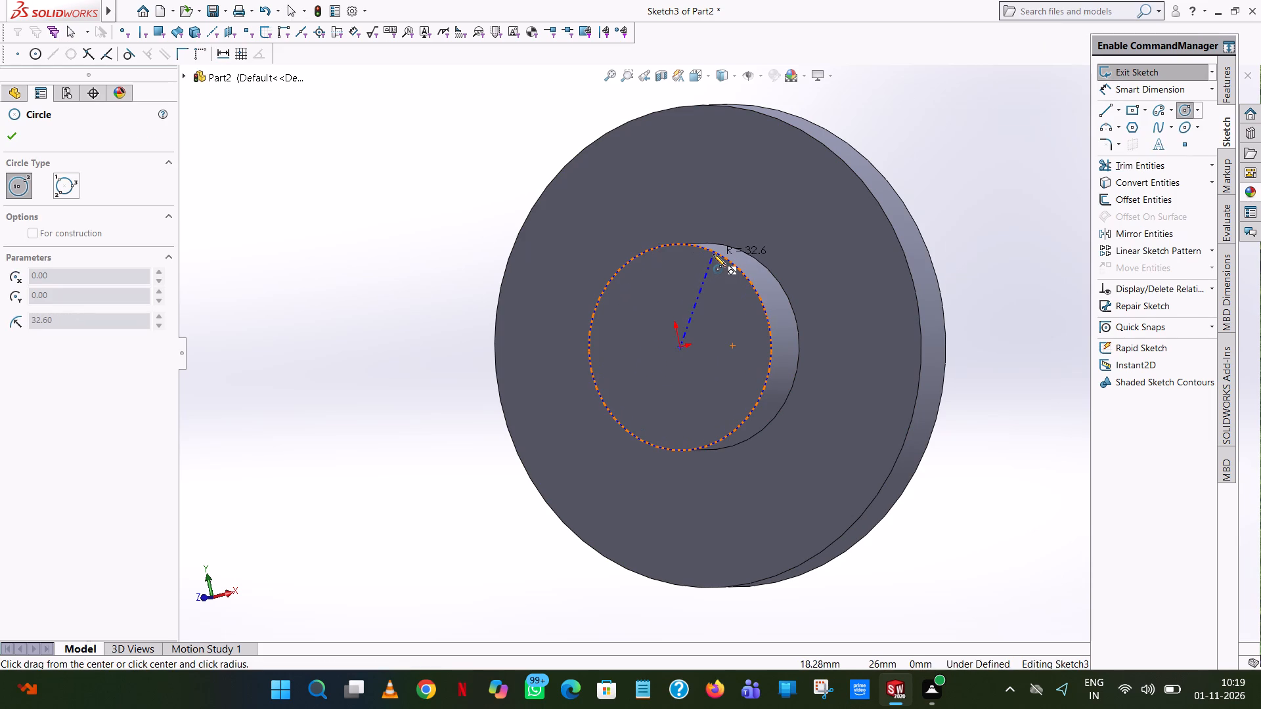
left_click(748, 228)
right_click(748, 228)
left_click(855, 235)
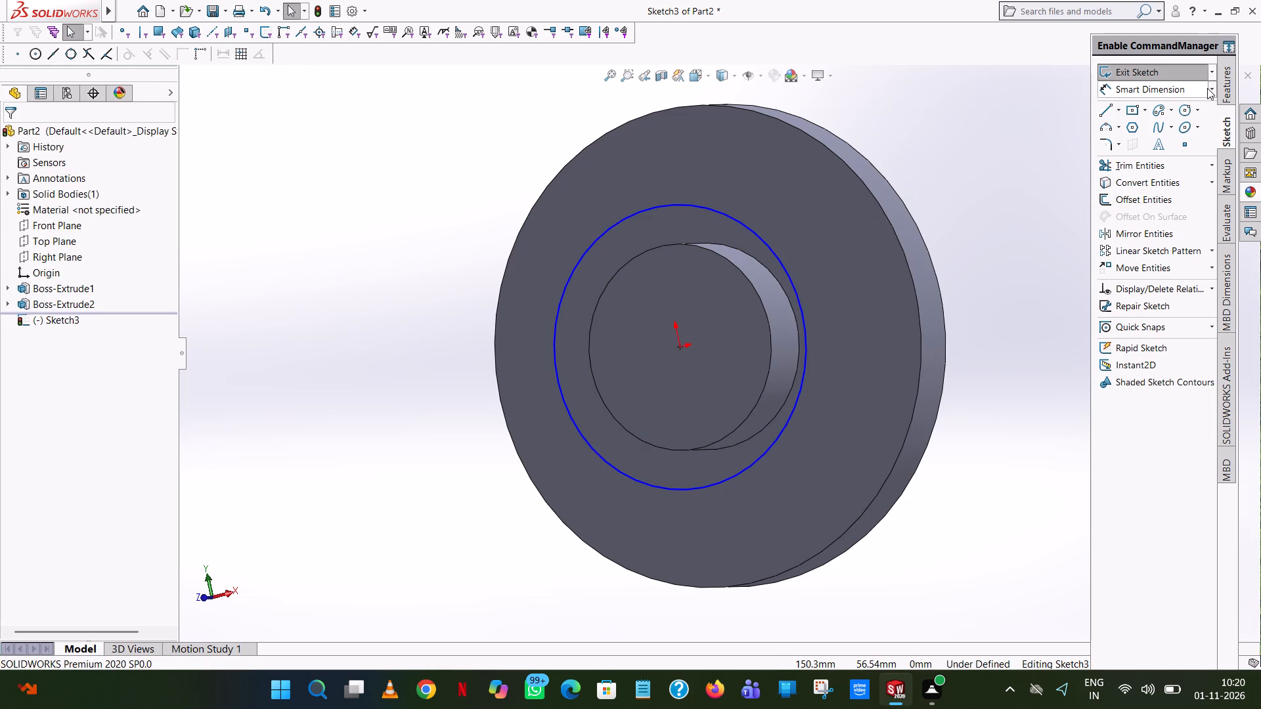
Dimension the new circle's diameter as 50.8+6.4 mm.
left_click(1188, 89)
left_click(659, 207)
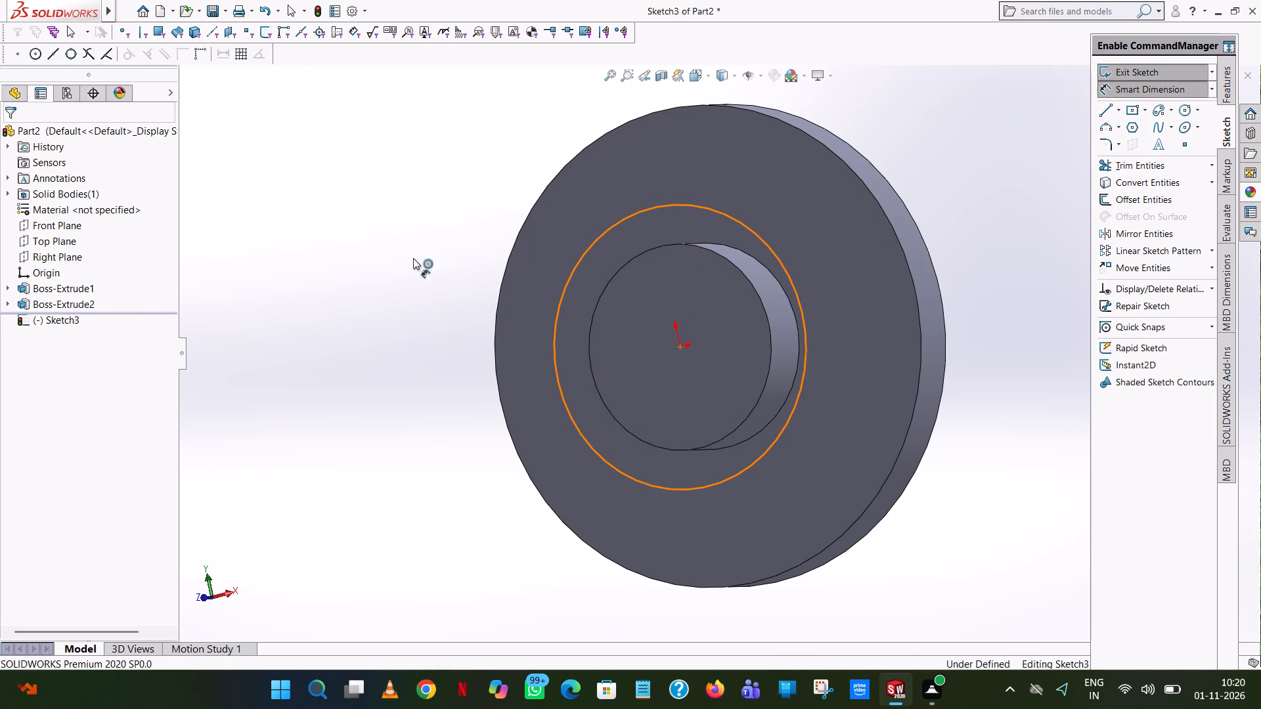
left_click(297, 274)
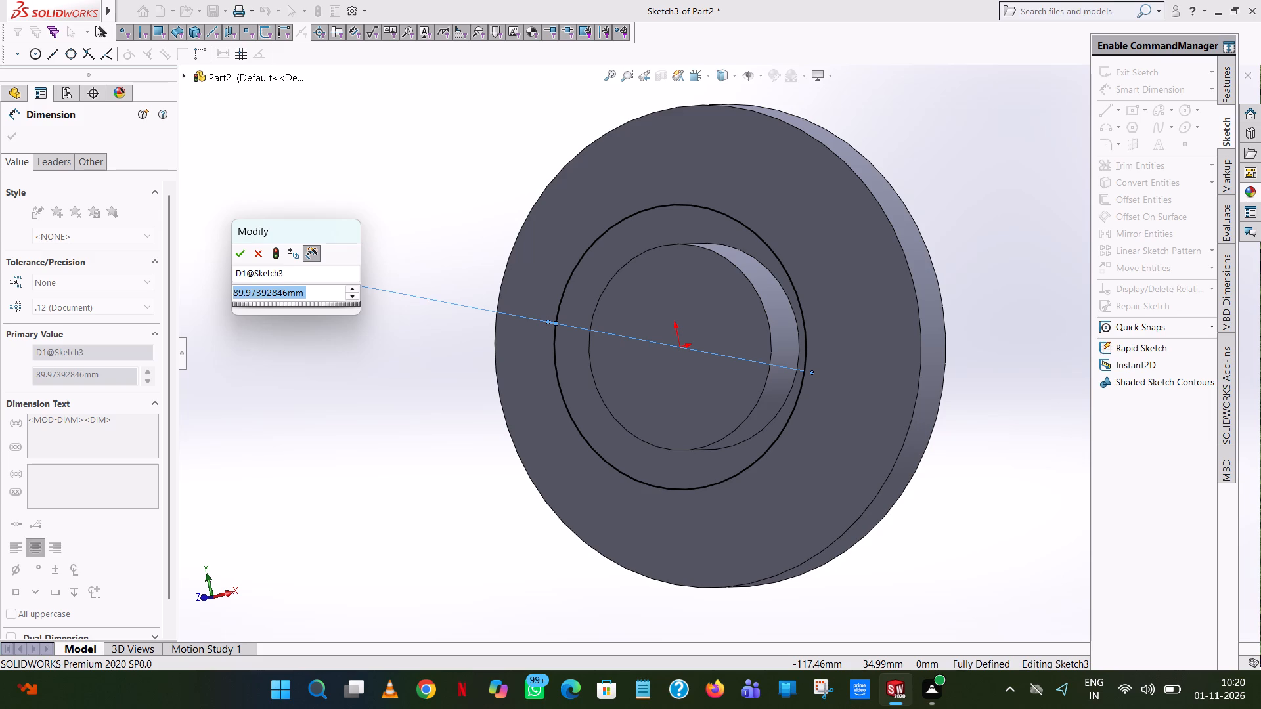
type("50")
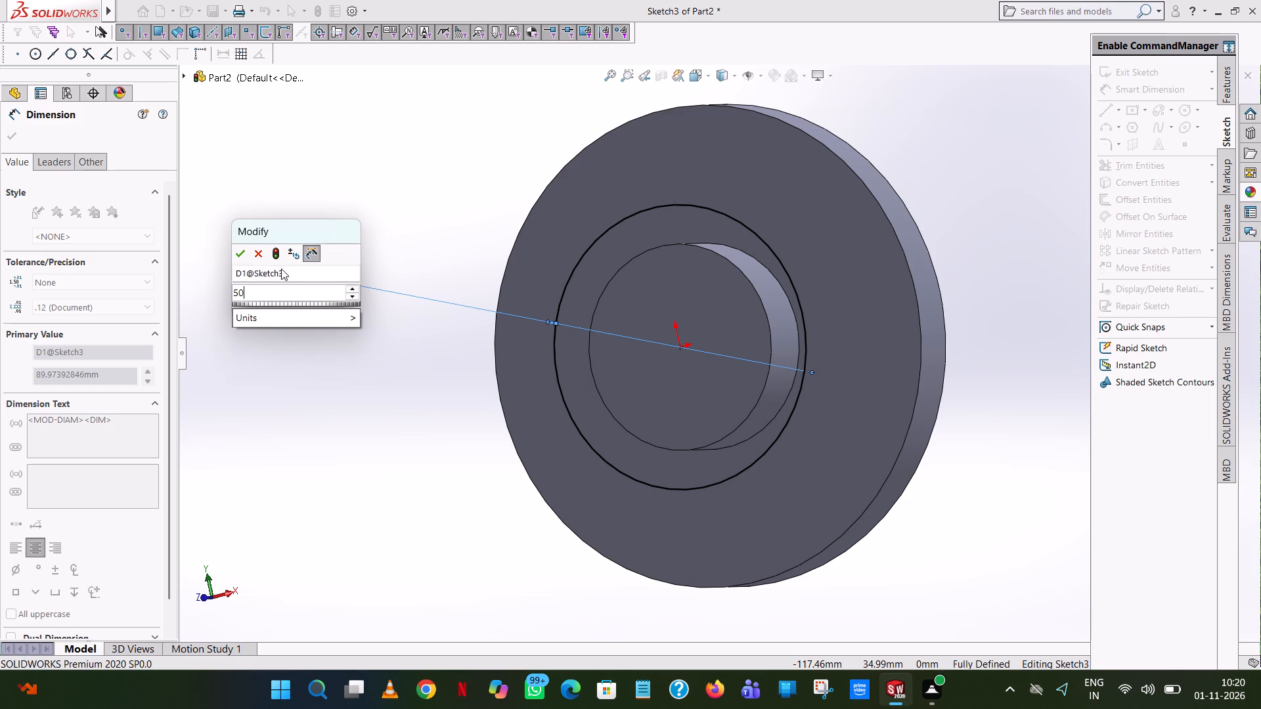
key("8")
key("BackSpace")
type(".8+6.4")
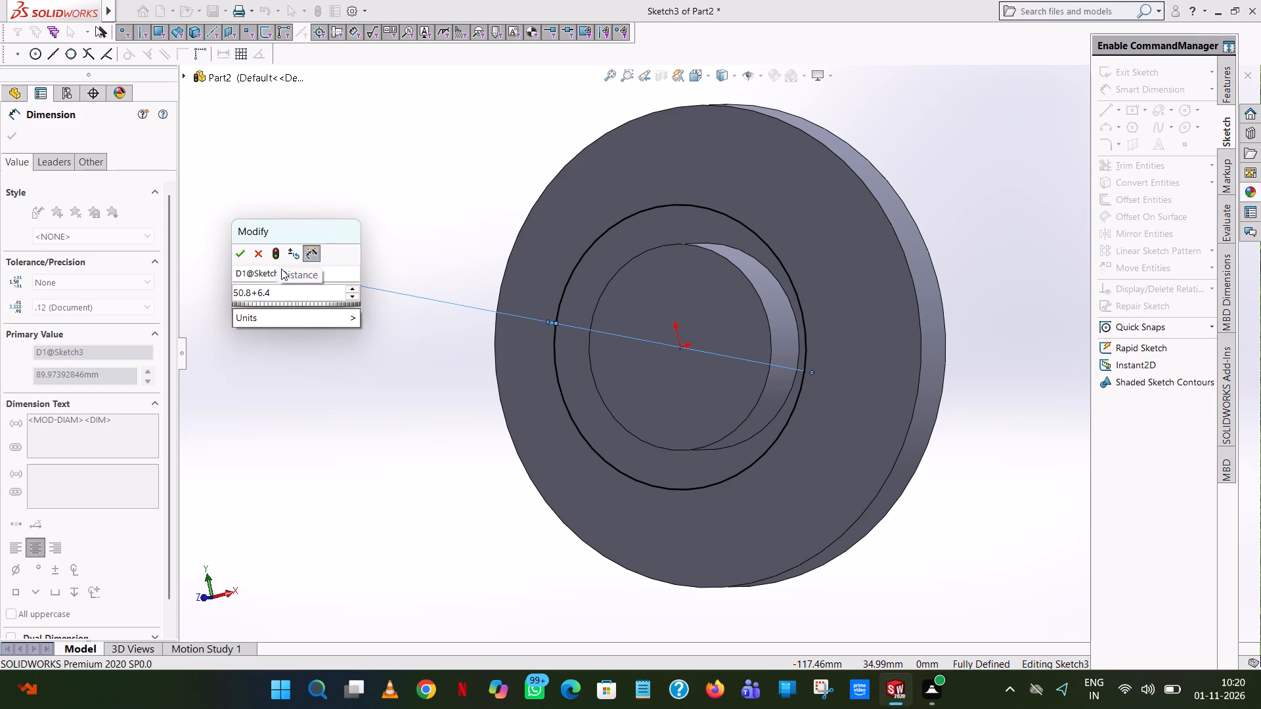
key("Return")
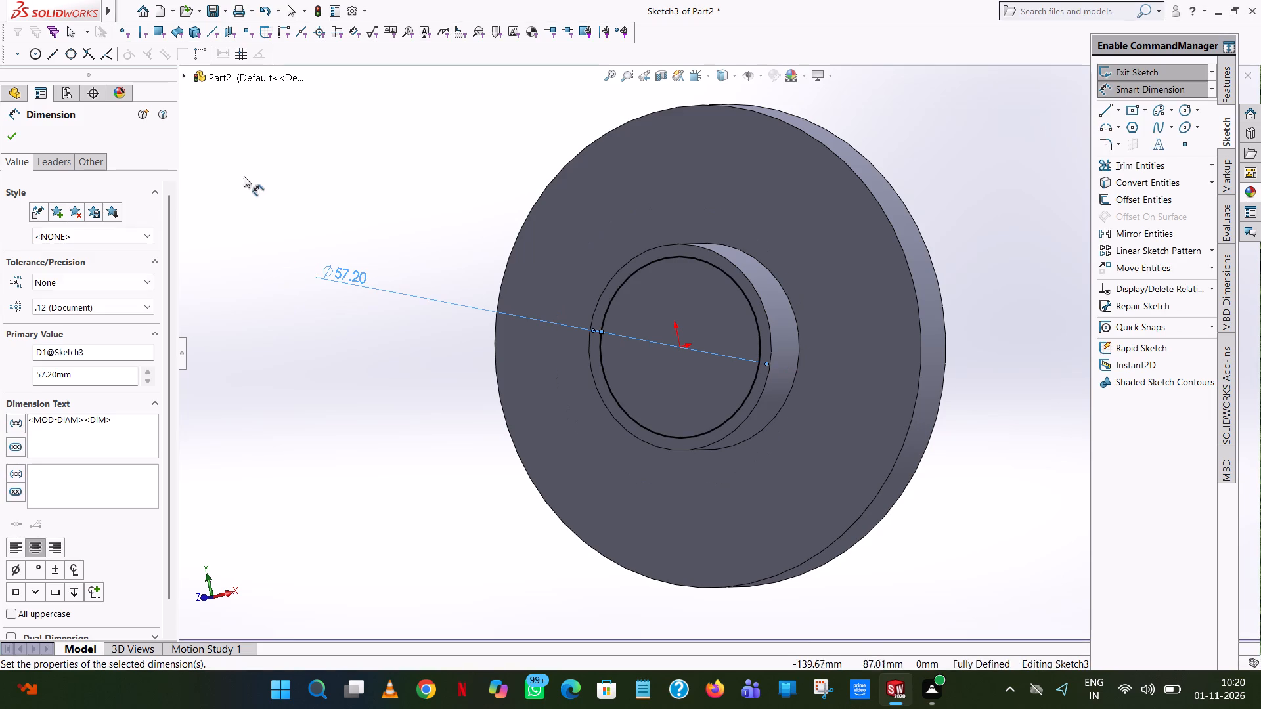
Open the new circle's diameter dimension for editing.
scroll(735, 309, "down", 8)
scroll(741, 319, "up", 8)
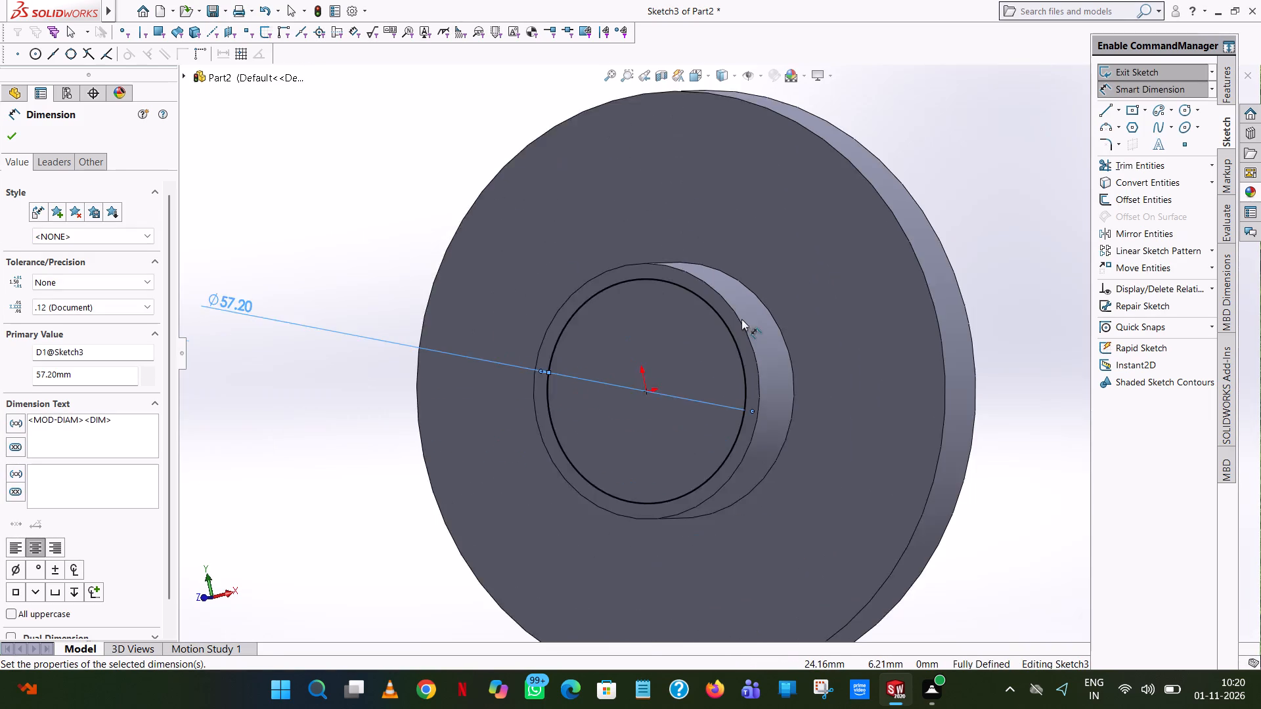
double_click(317, 308)
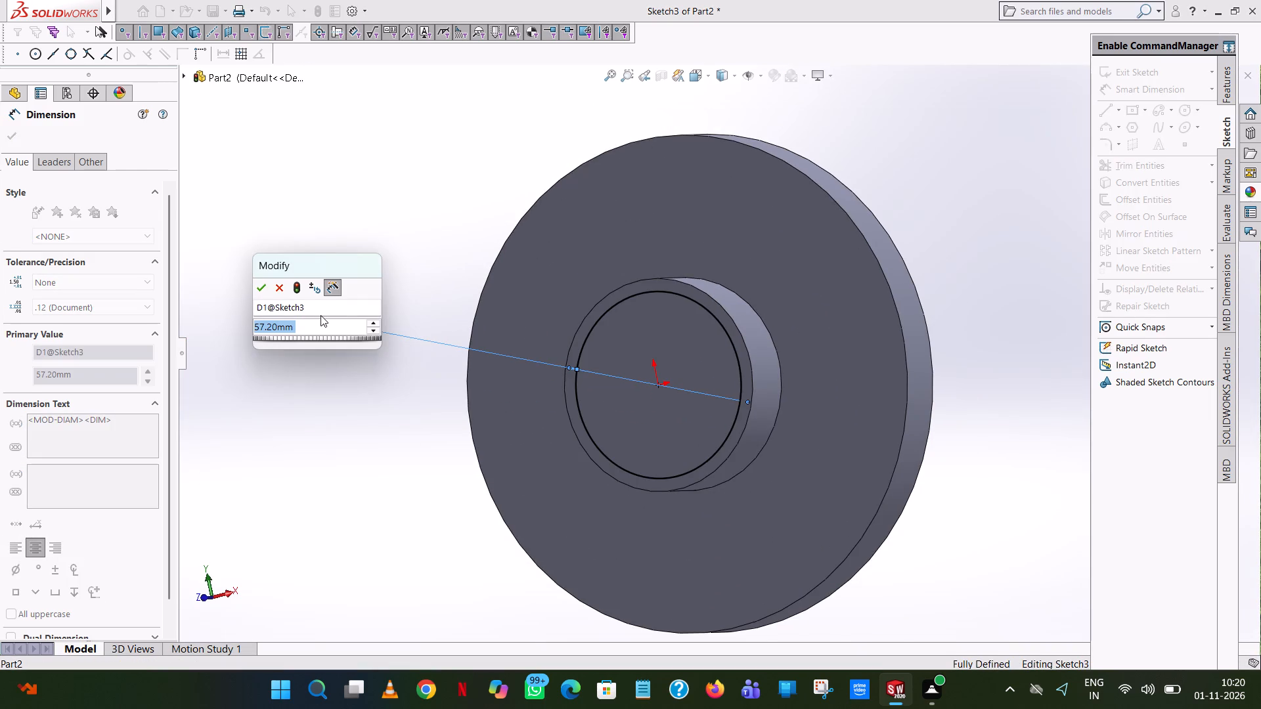
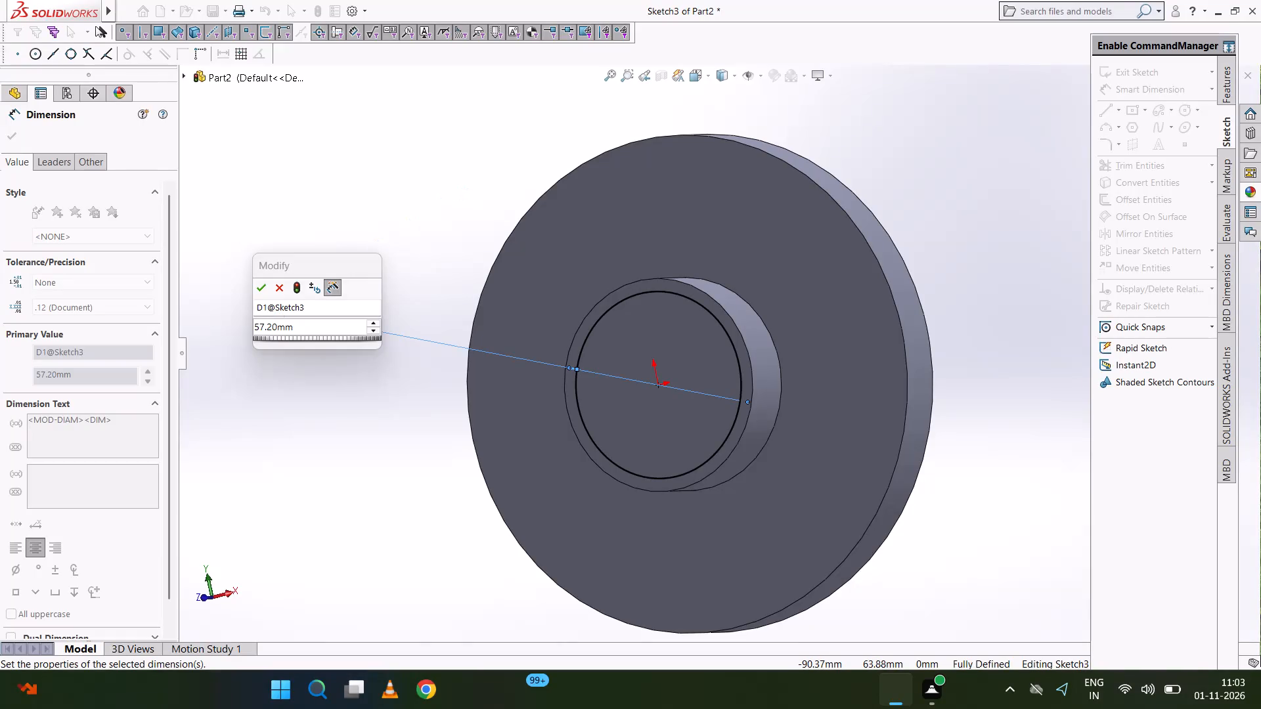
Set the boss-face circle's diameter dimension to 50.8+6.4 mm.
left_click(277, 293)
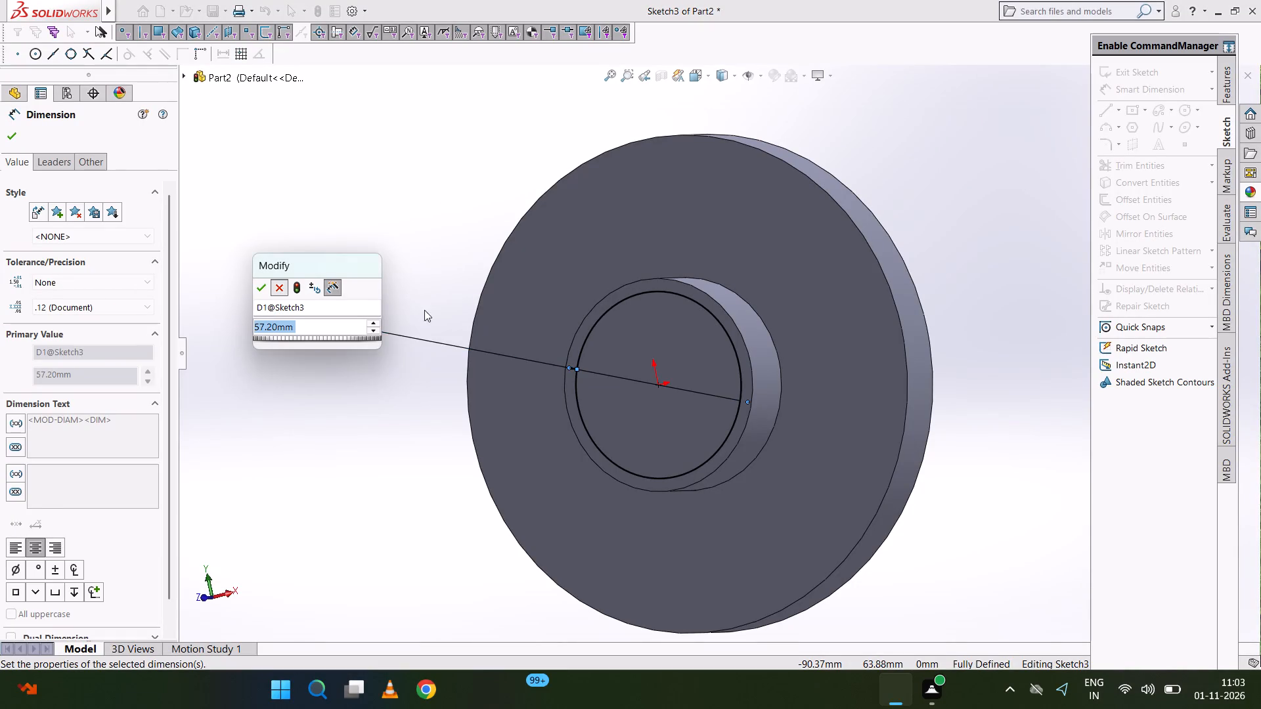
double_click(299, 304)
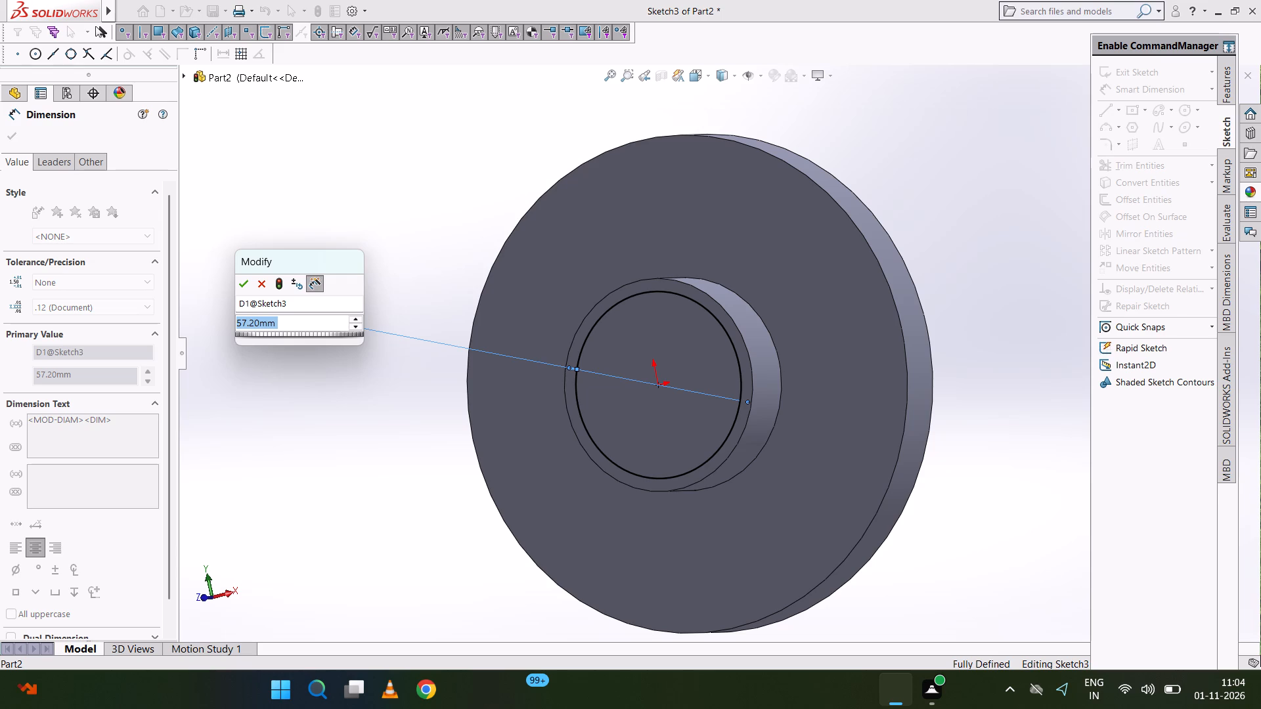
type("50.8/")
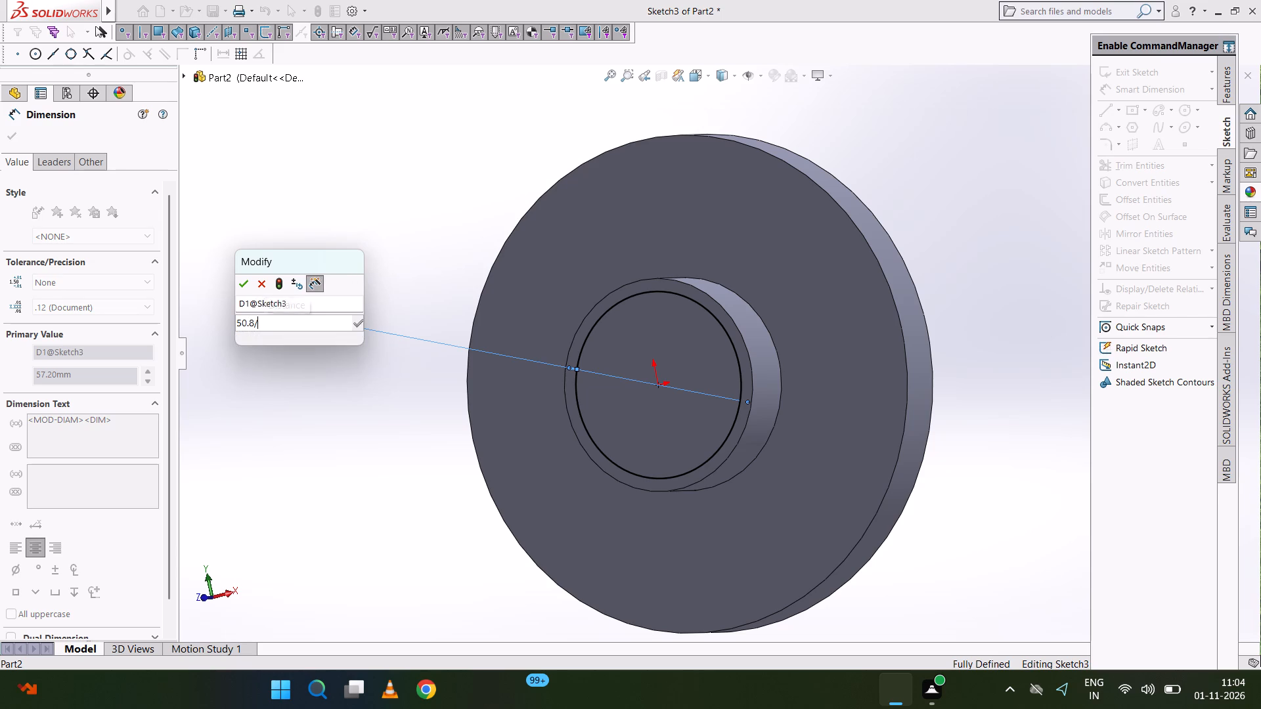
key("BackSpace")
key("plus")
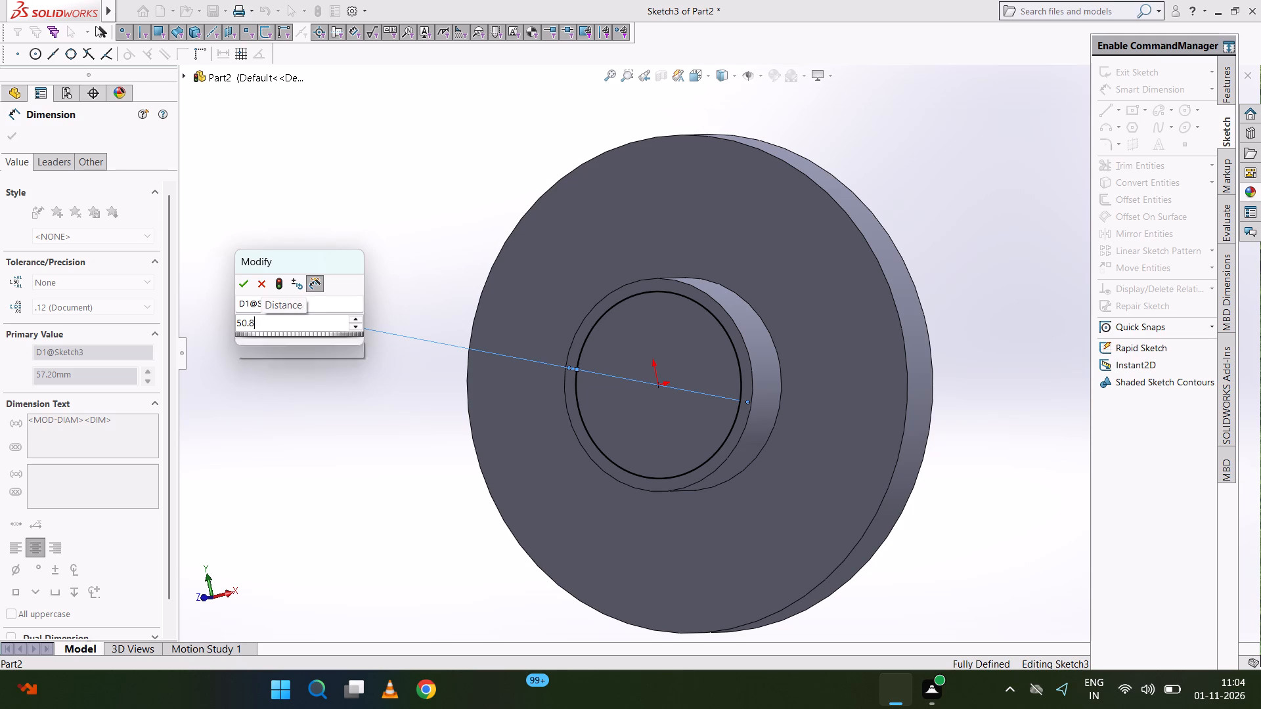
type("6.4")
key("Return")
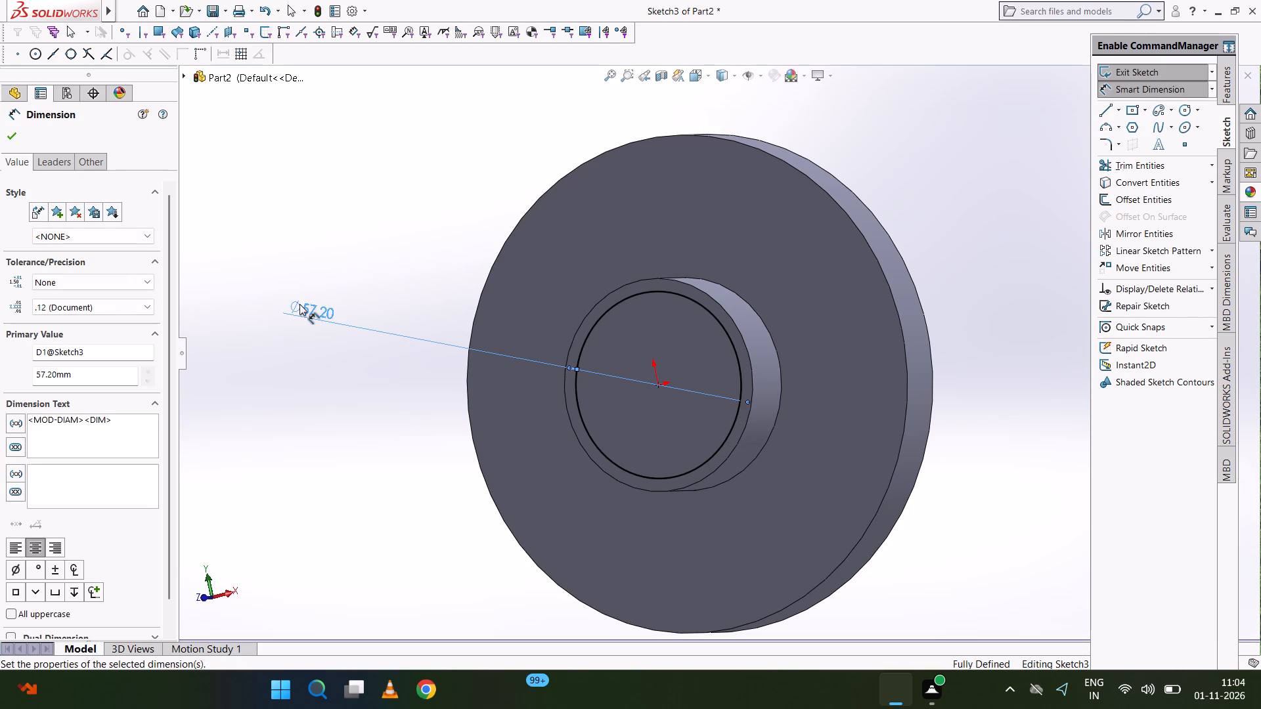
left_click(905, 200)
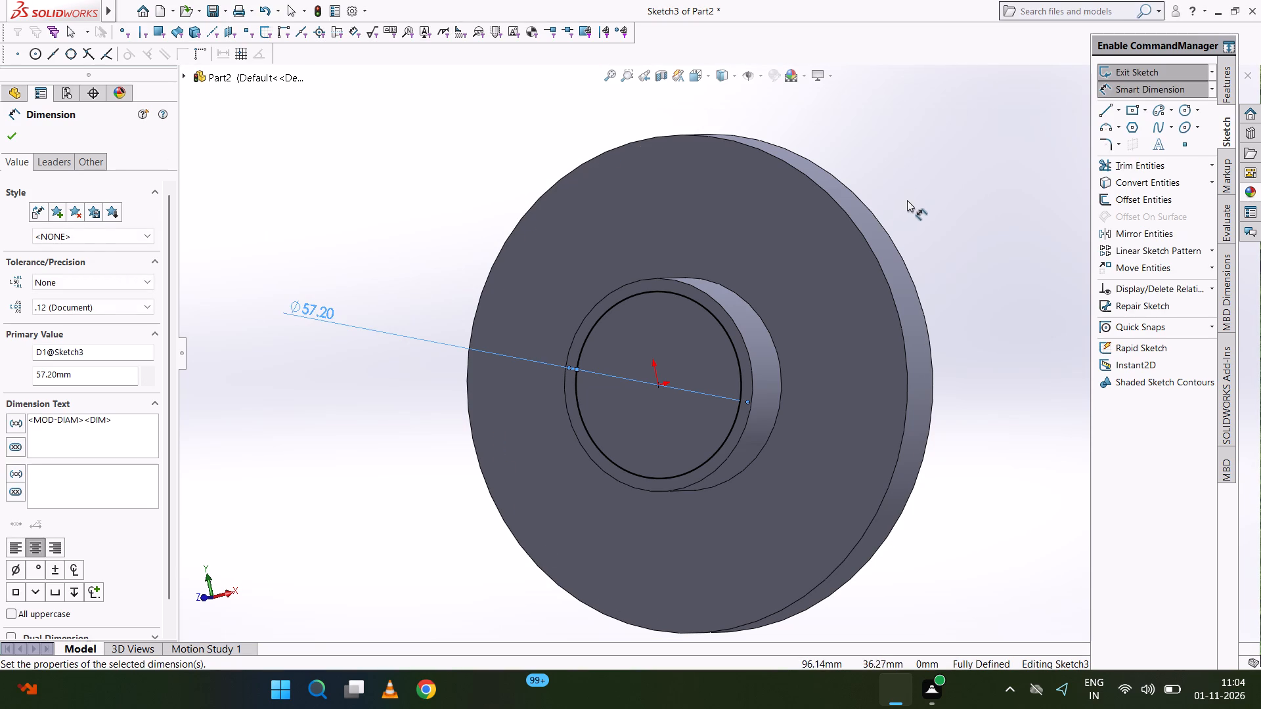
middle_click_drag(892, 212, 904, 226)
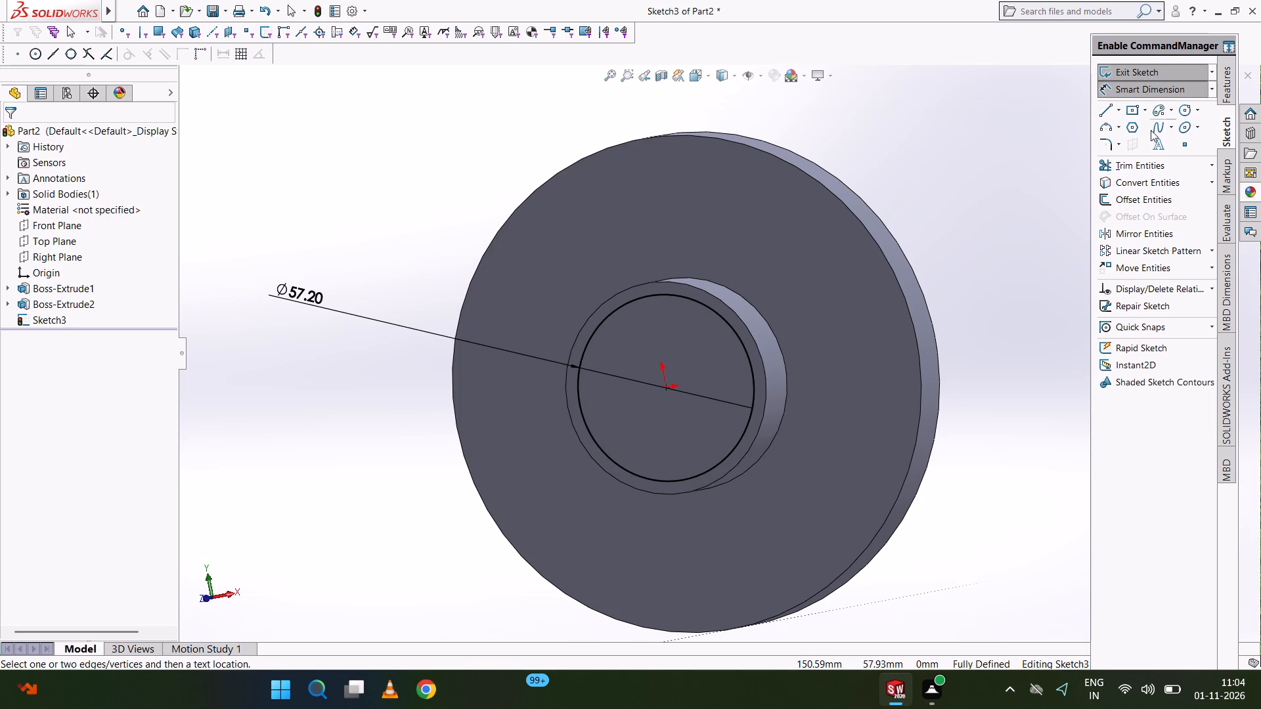
Trim away the dimensioned circle and draw an origin-centred replacement about 65 mm in diameter on the boss's end face.
left_click(1128, 160)
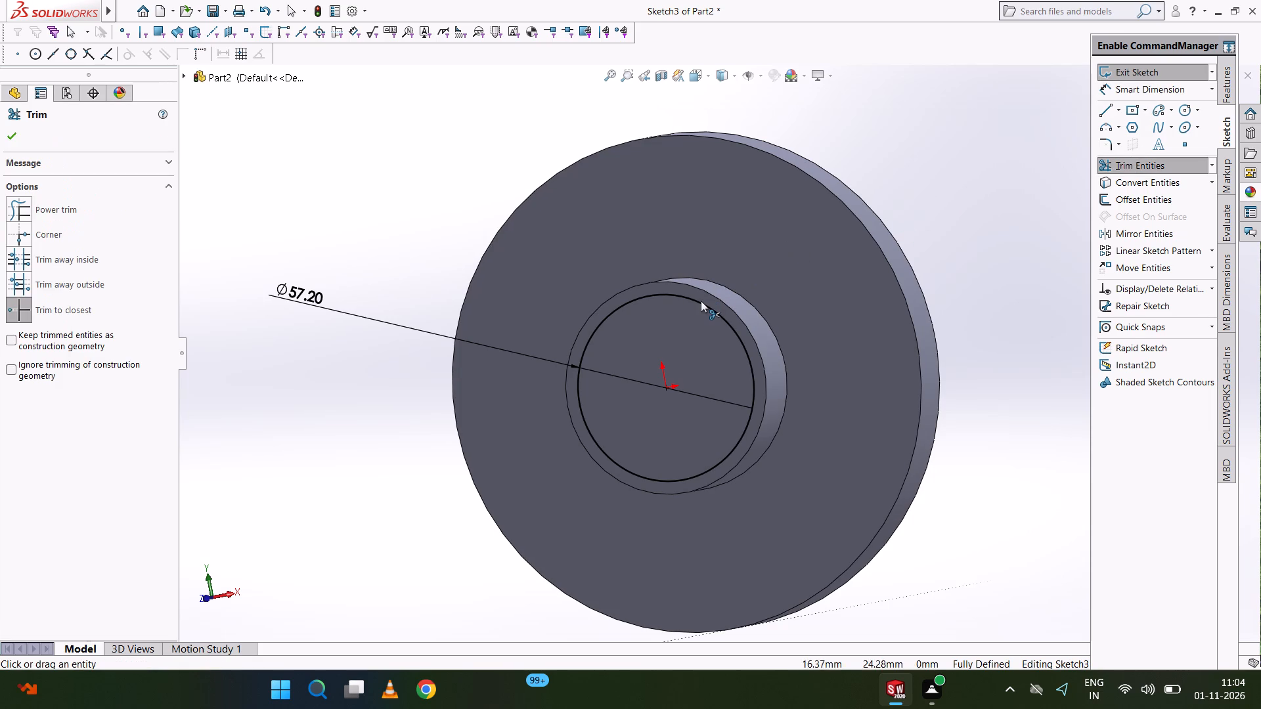
left_click(701, 301)
left_click(1182, 106)
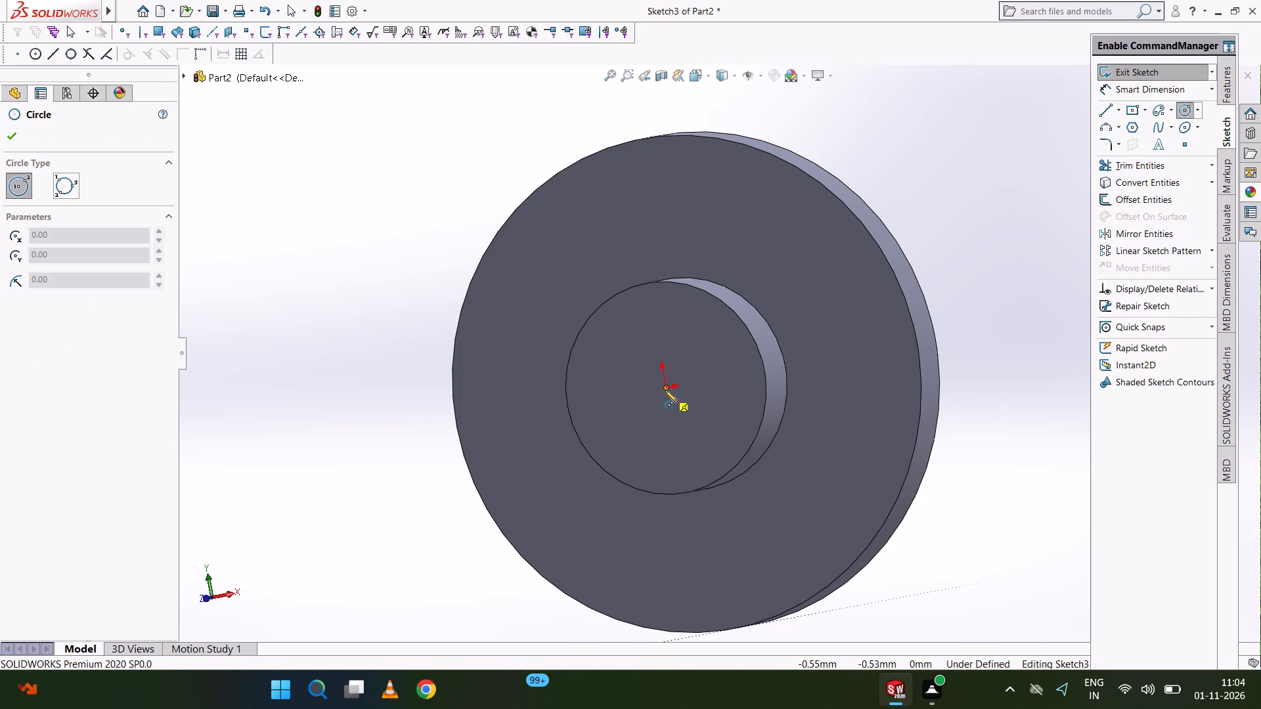
left_click(666, 388)
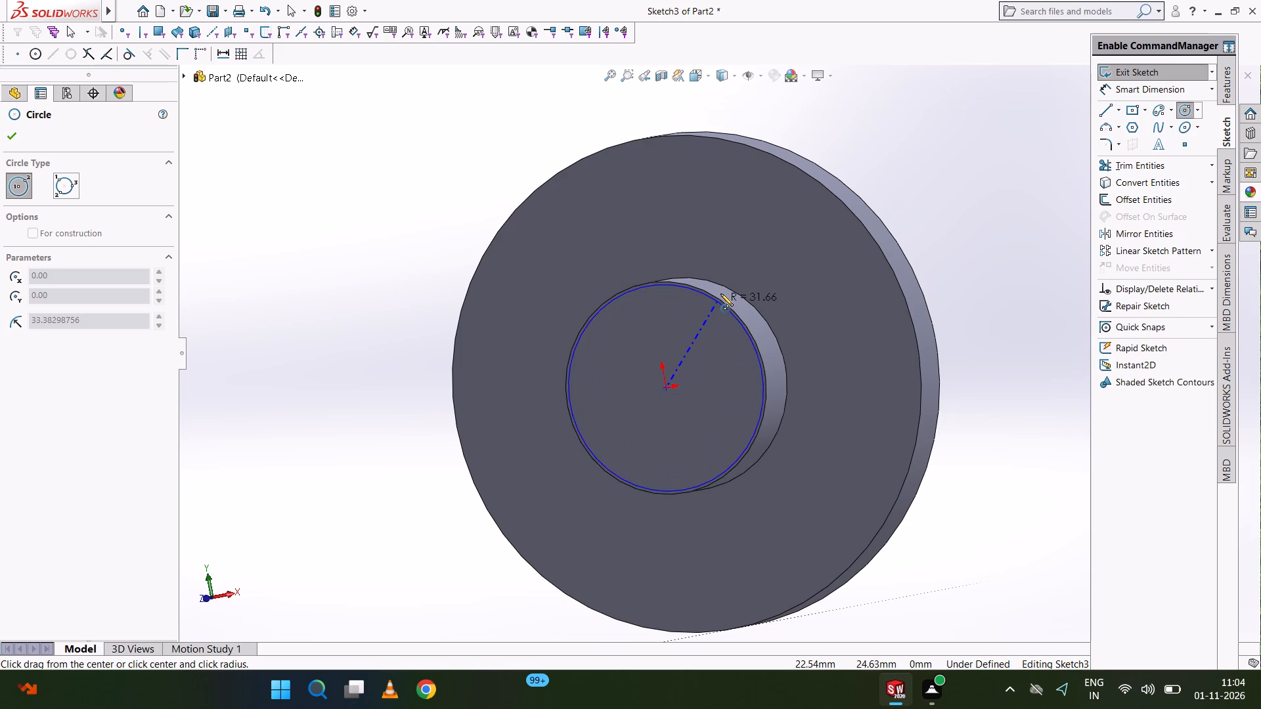
left_click(715, 299)
right_click(715, 299)
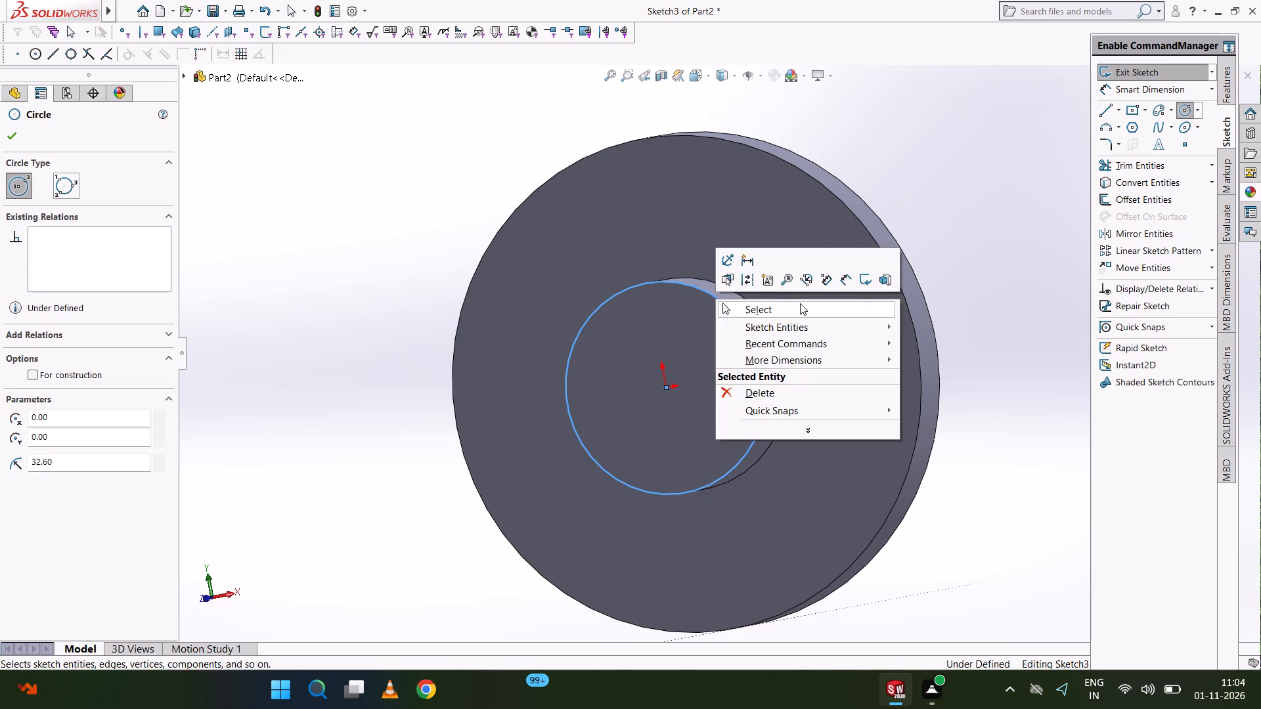
left_click(800, 303)
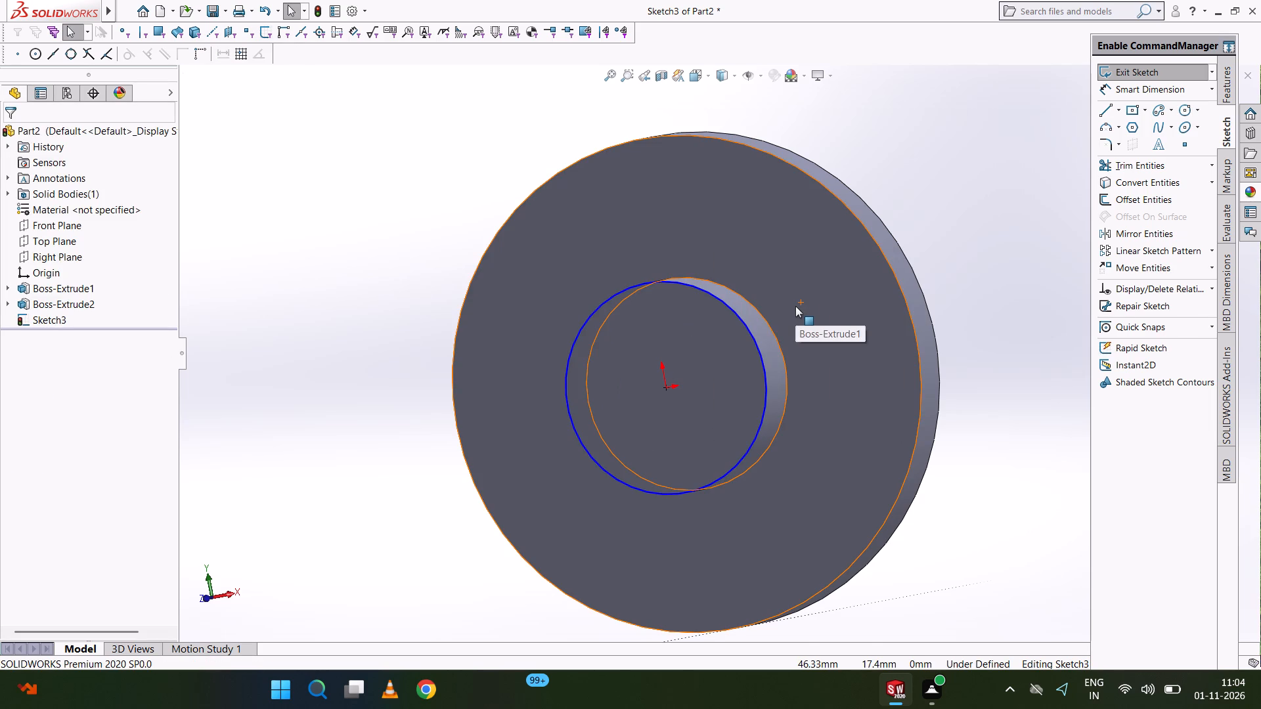
Dimension the replacement circle's diameter, keeping its drawn size.
scroll(1058, 140, "down", 3)
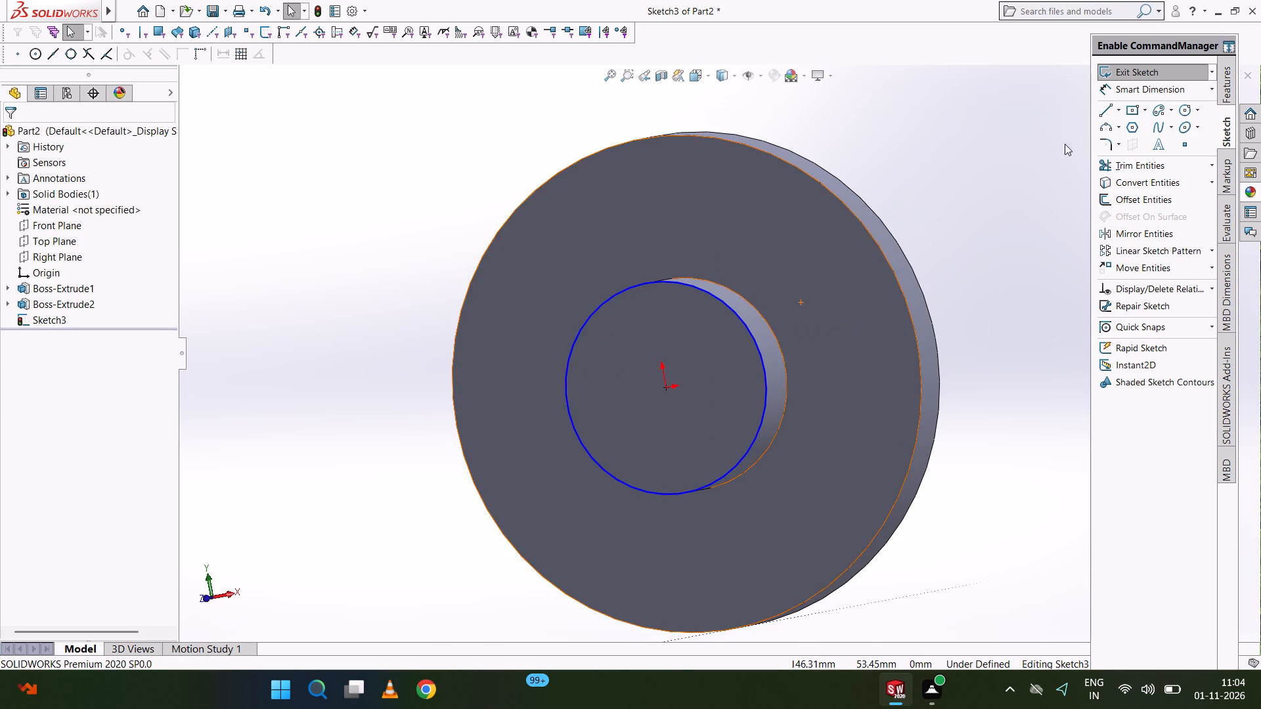
scroll(1065, 144, "down", 1)
left_click(1141, 99)
left_click(1156, 88)
scroll(567, 486, "up", 7)
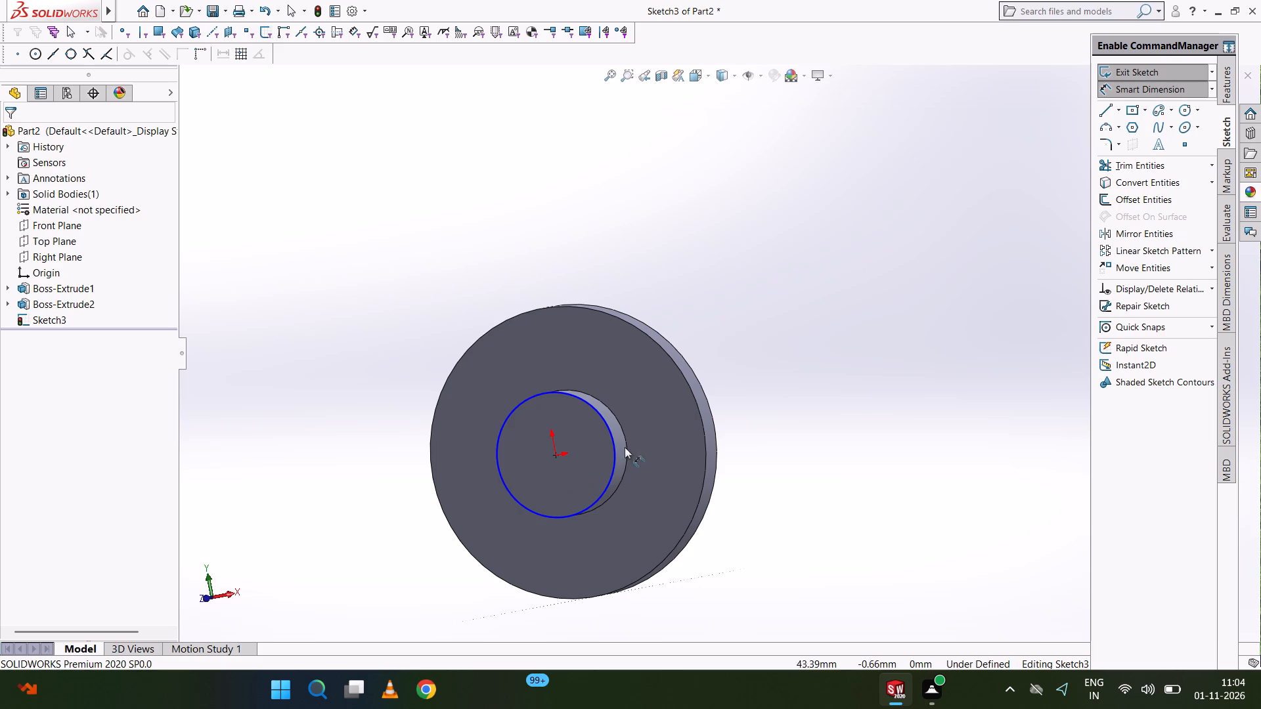
left_click(617, 449)
left_click(837, 391)
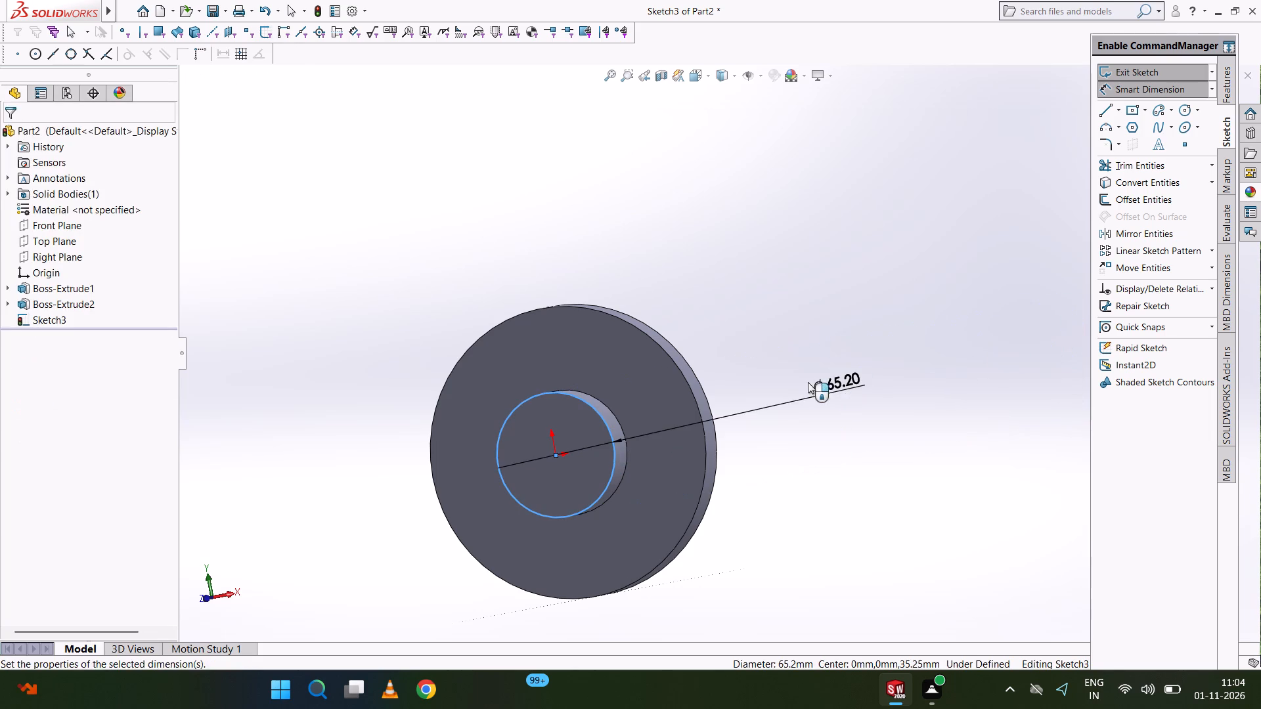
left_click(787, 366)
left_click(945, 203)
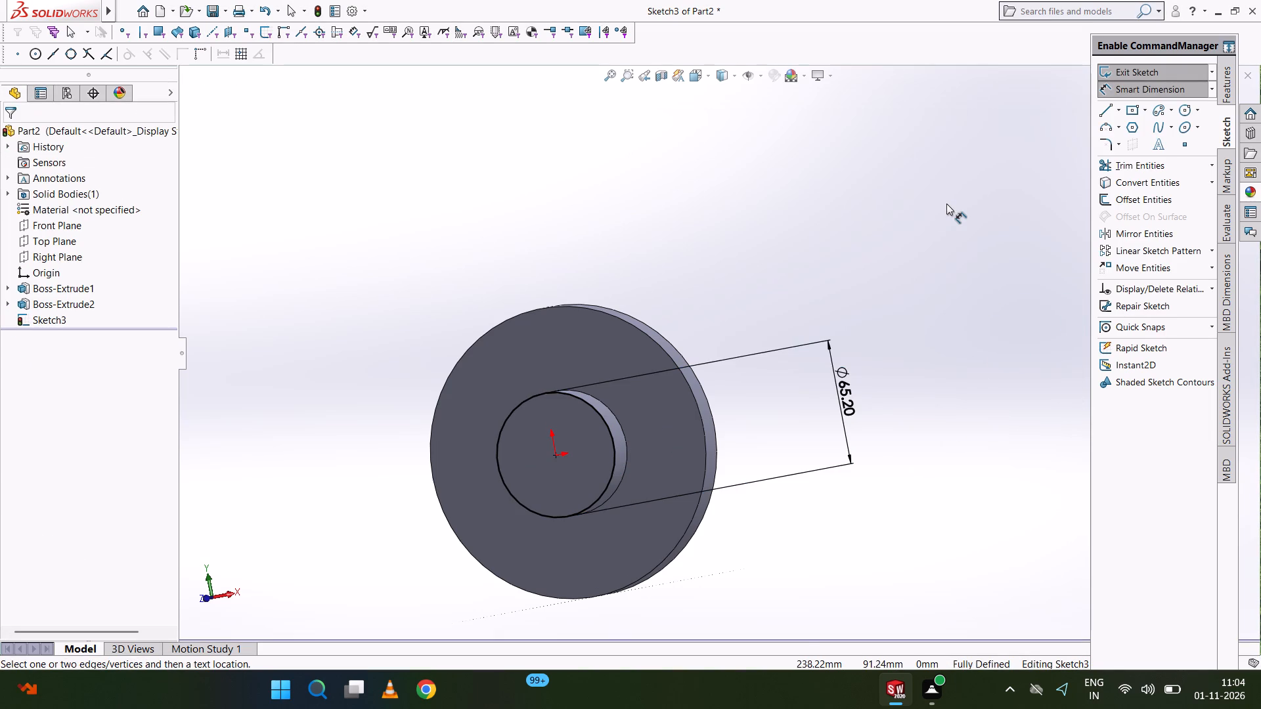
Extrude the circle outward from the boss's end face as a merged blind boss, 18.75 mm deep with a 12° outward draft.
scroll(799, 316, "up", 1)
middle_click_drag(713, 335, 694, 351)
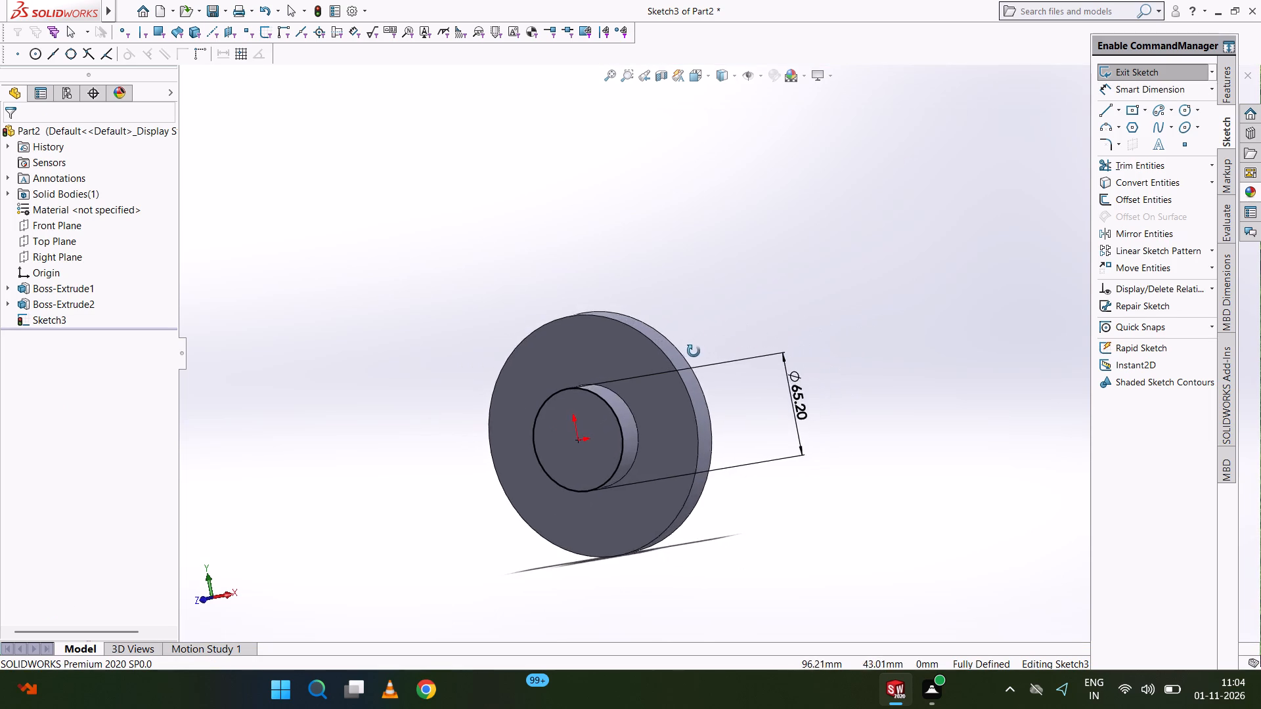
middle_click_drag(694, 351, 670, 452)
scroll(872, 269, "up", 1)
middle_click_drag(866, 270, 841, 349)
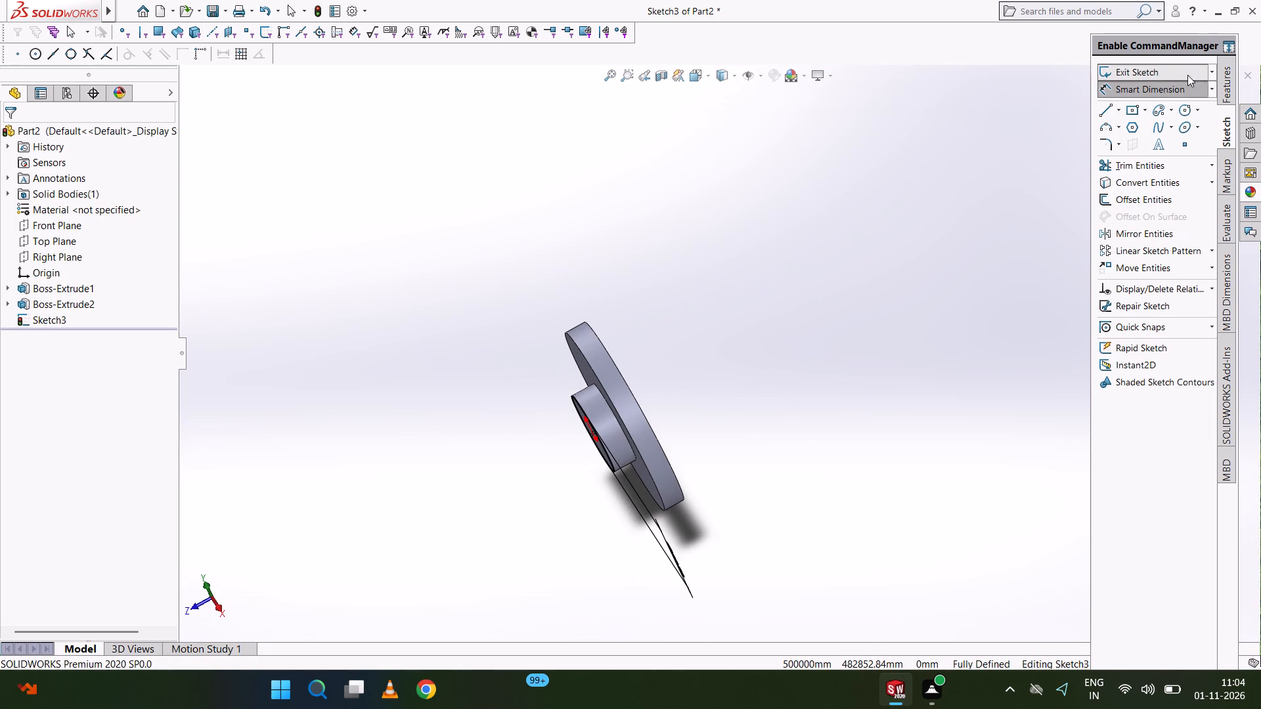
left_click(1231, 95)
left_click(1138, 75)
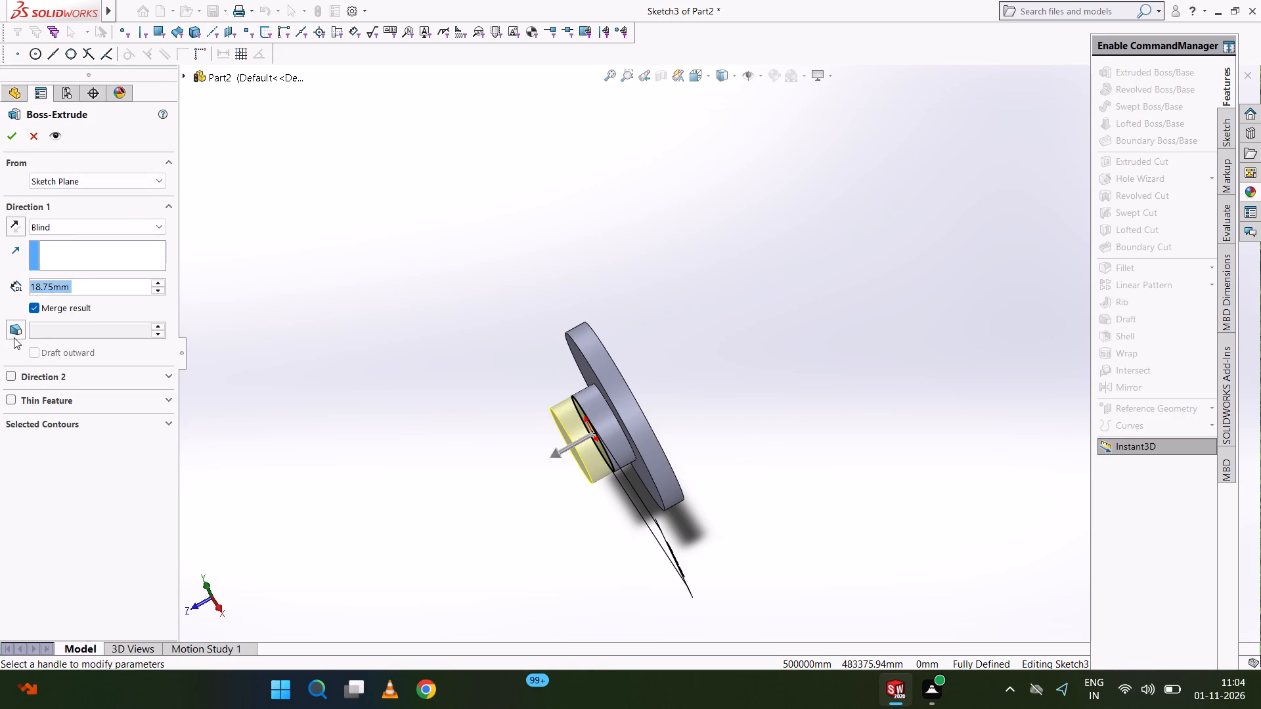
left_click(14, 328)
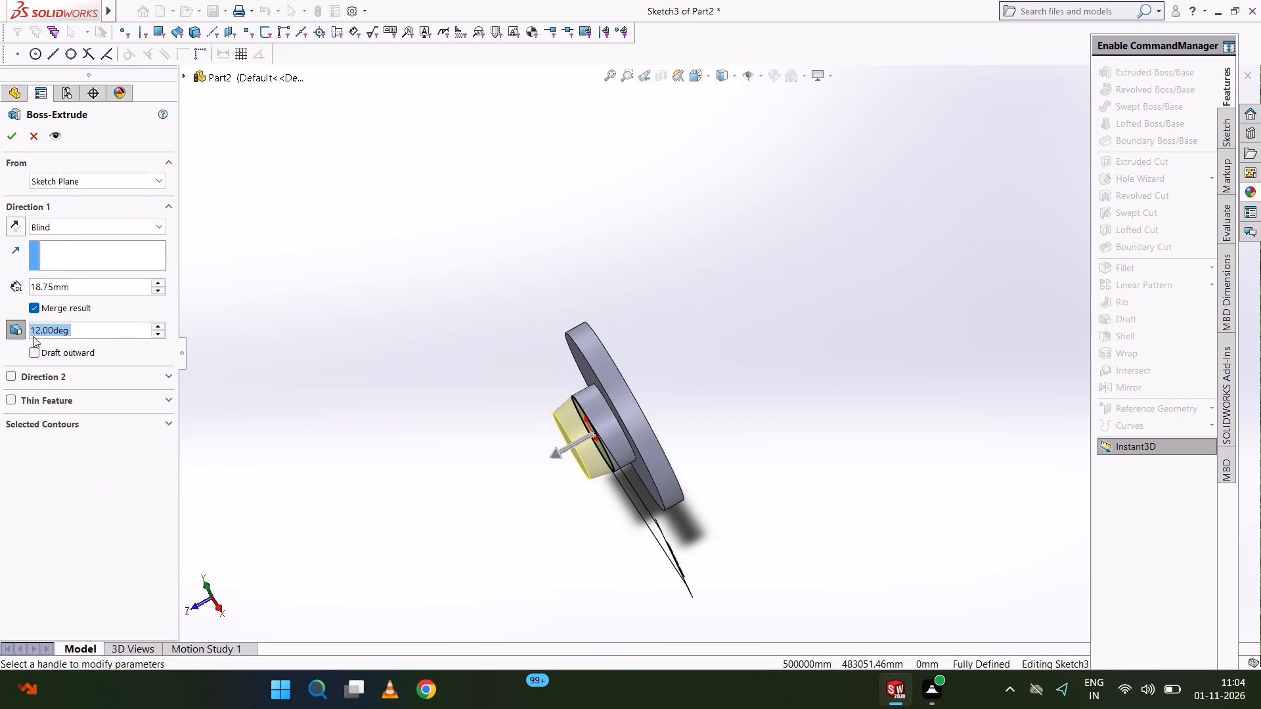
left_click(34, 357)
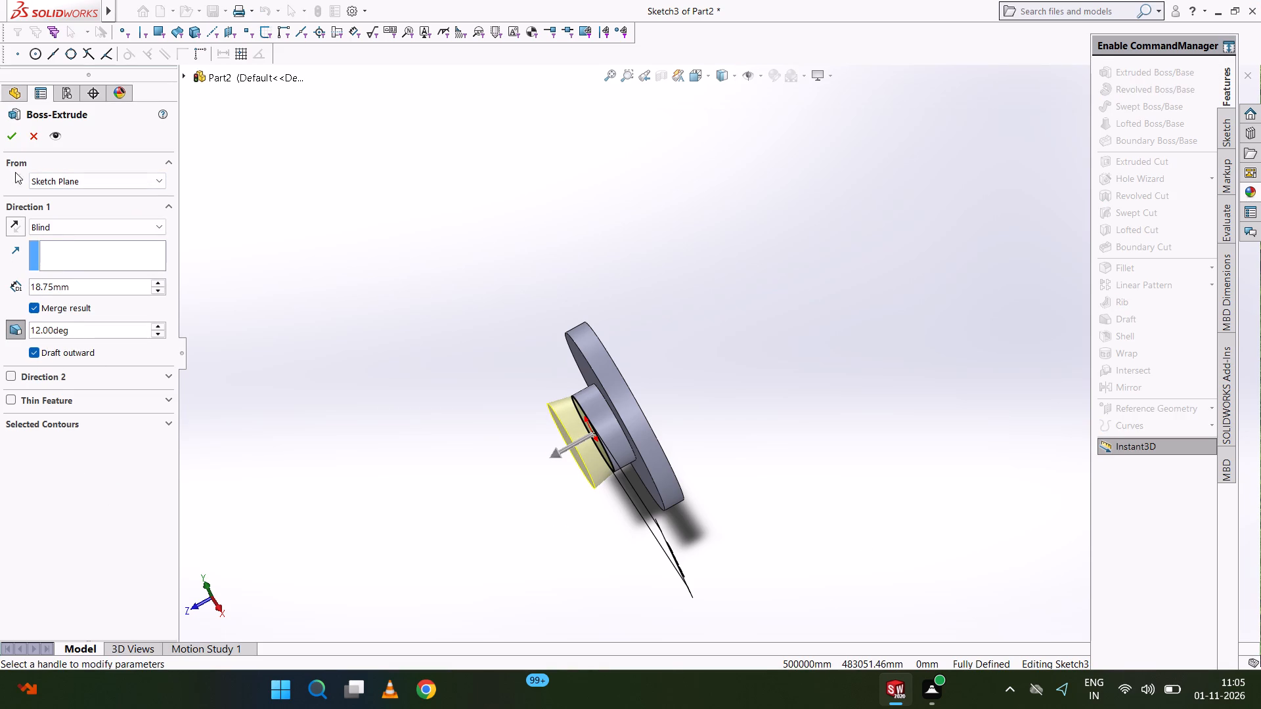
left_click(11, 138)
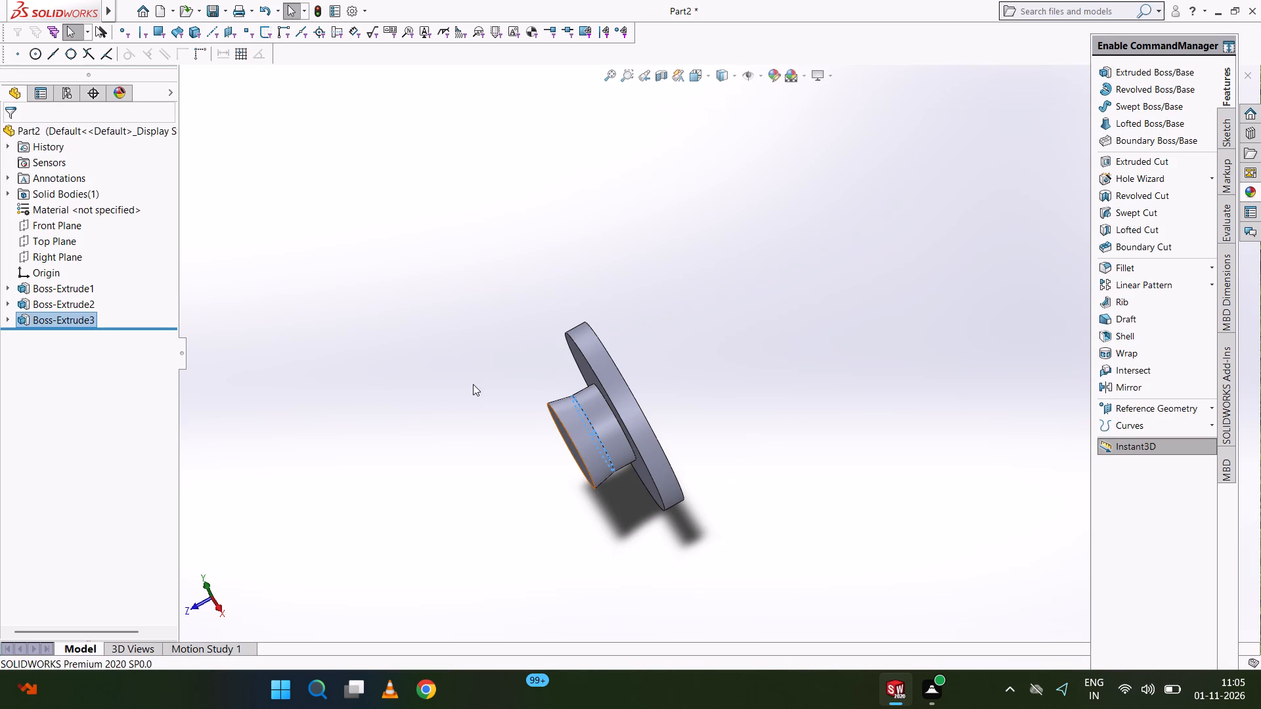
Examine the drafted boss and the stepped disc's profile from several sides.
left_click(473, 384)
scroll(508, 376, "up", 1)
middle_click_drag(512, 376, 619, 234)
middle_click_drag(625, 228, 708, 316)
scroll(730, 367, "up", 1)
scroll(708, 316, "up", 1)
scroll(708, 316, "down", 2)
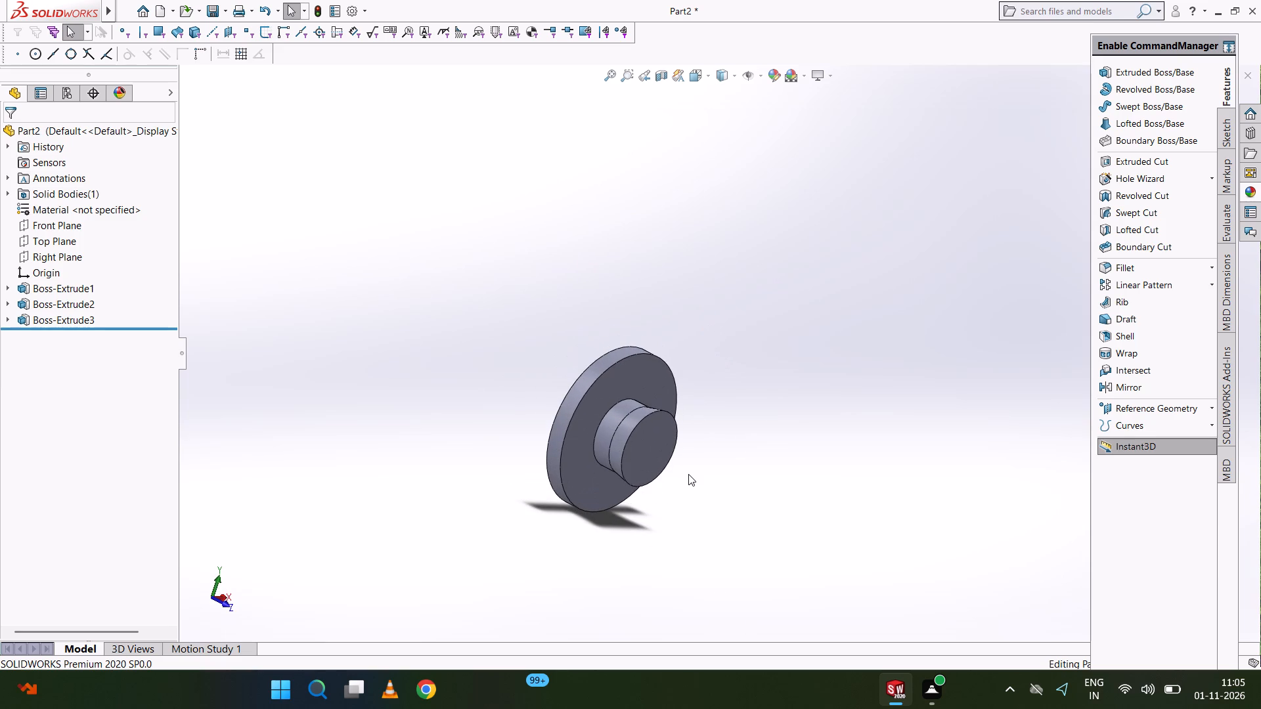
middle_click_drag(688, 474, 671, 384)
scroll(688, 474, "up", 1)
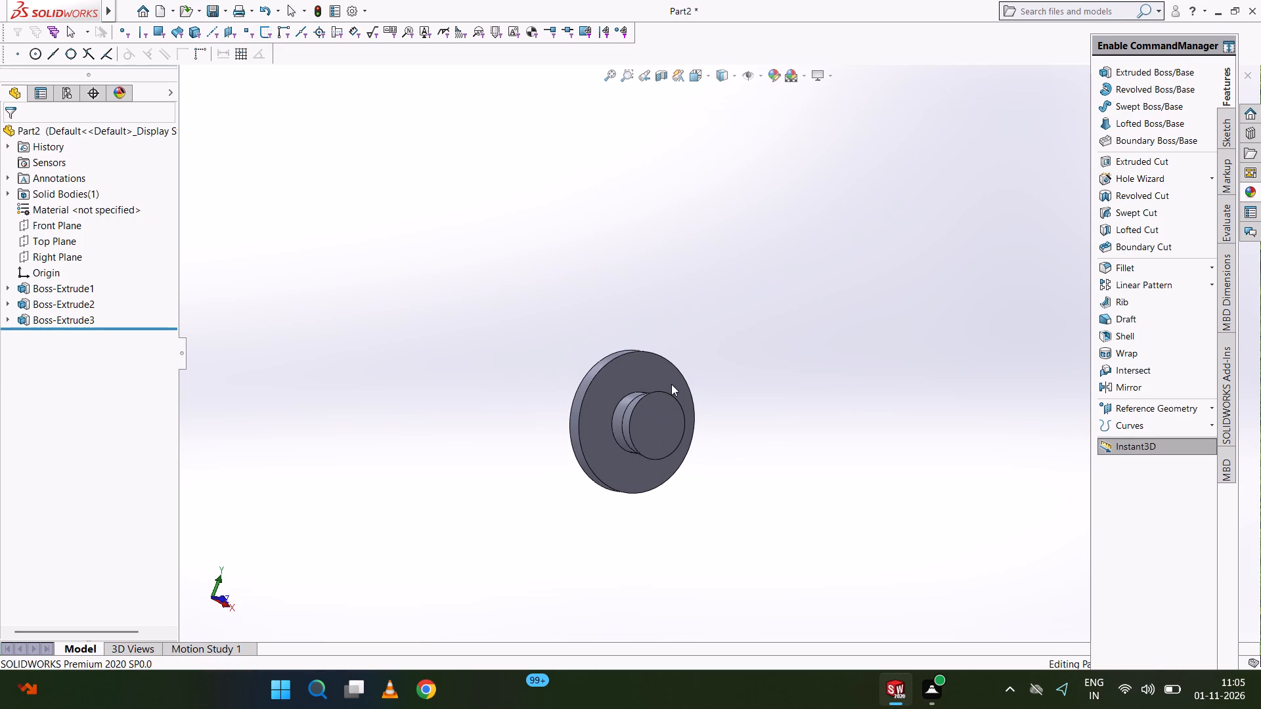
middle_click_drag(671, 384, 634, 420)
scroll(640, 420, "up", 1)
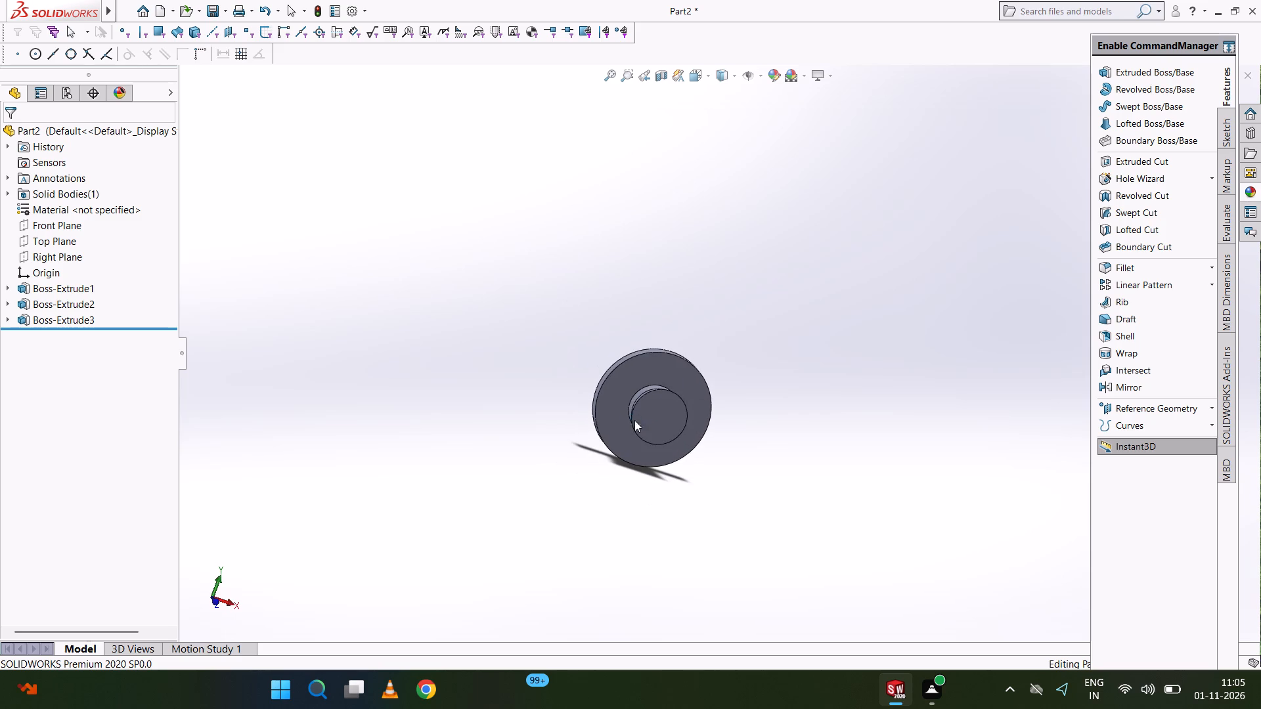
scroll(646, 427, "up", 1)
scroll(691, 381, "down", 6)
scroll(691, 383, "up", 6)
middle_click_drag(692, 383, 517, 446)
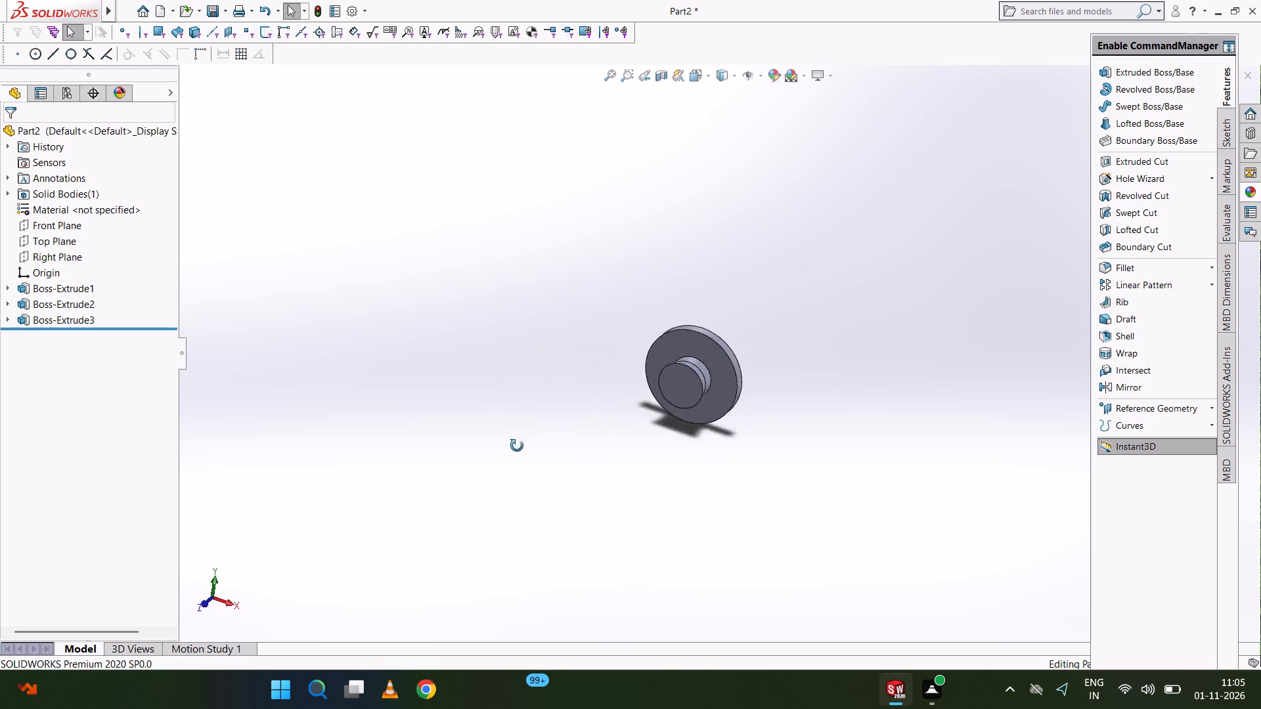
middle_click_drag(517, 446, 565, 314)
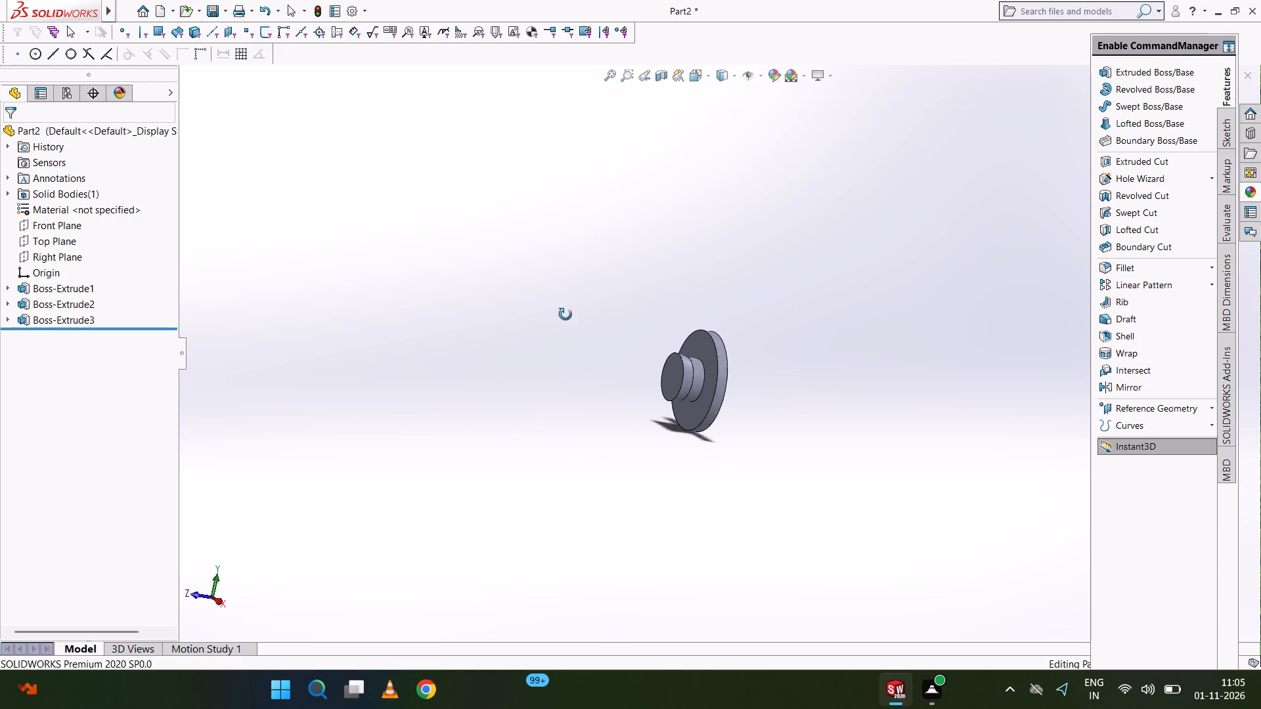
middle_click_drag(565, 314, 520, 447)
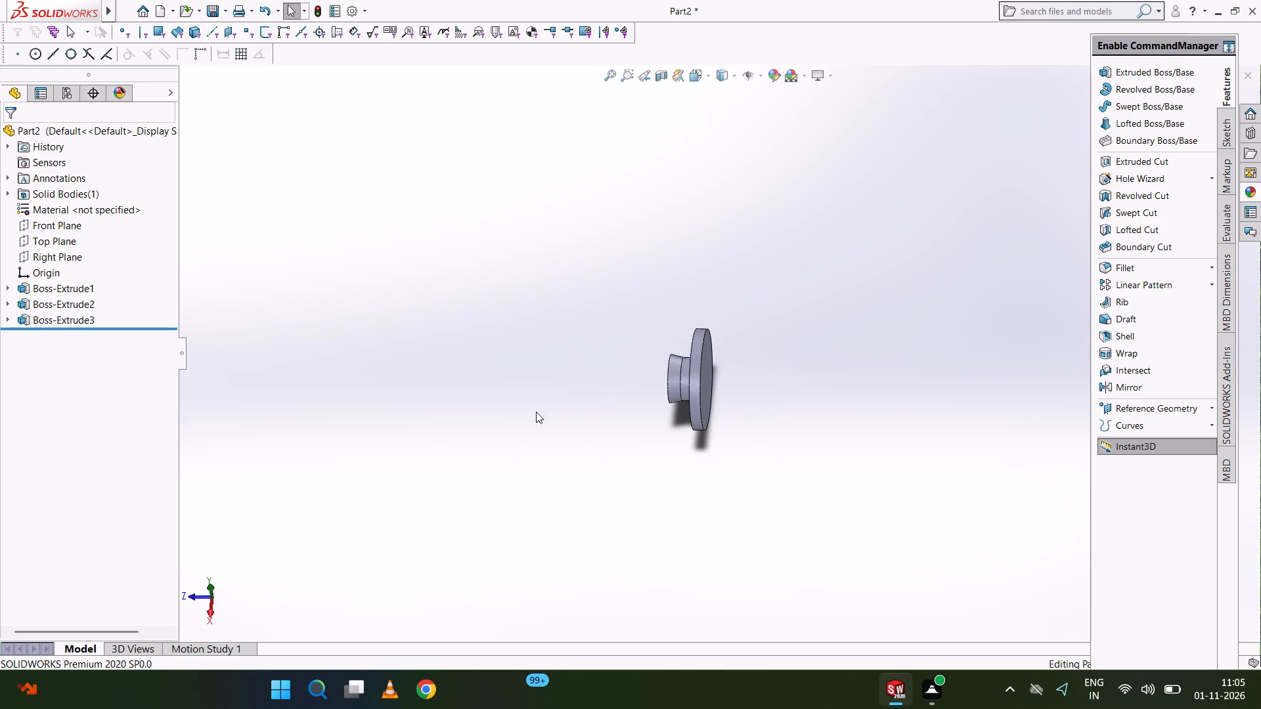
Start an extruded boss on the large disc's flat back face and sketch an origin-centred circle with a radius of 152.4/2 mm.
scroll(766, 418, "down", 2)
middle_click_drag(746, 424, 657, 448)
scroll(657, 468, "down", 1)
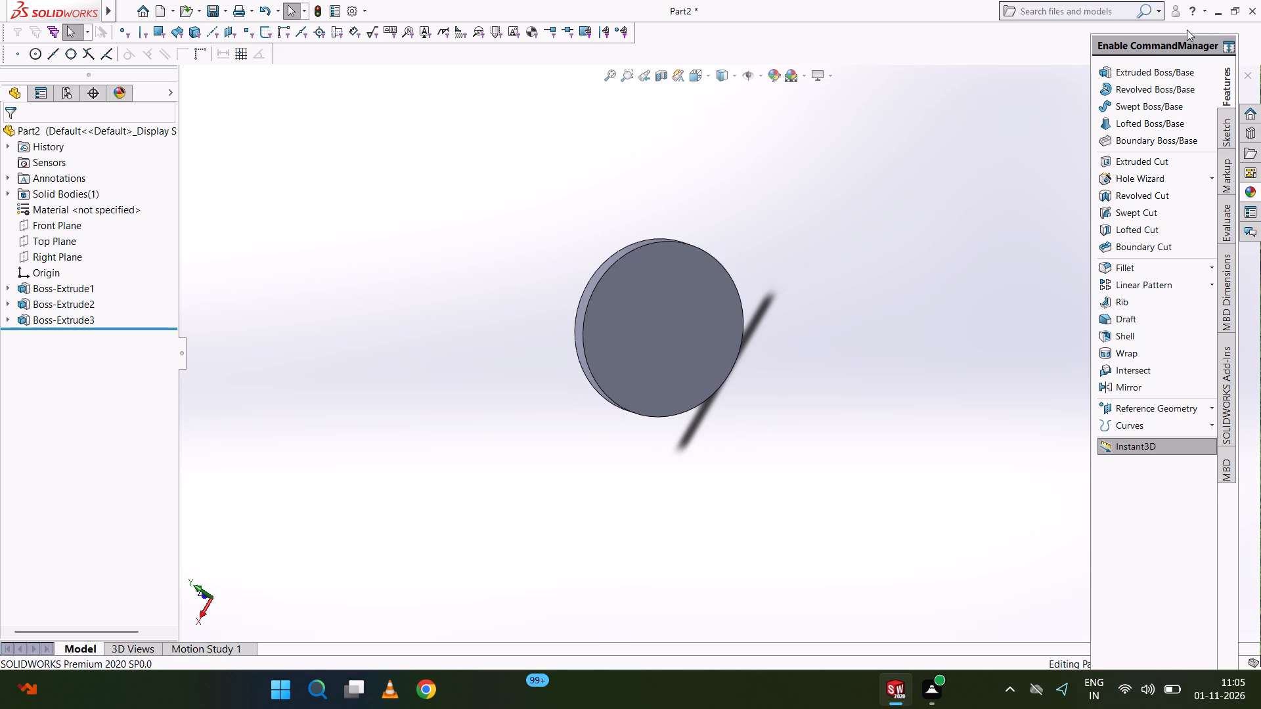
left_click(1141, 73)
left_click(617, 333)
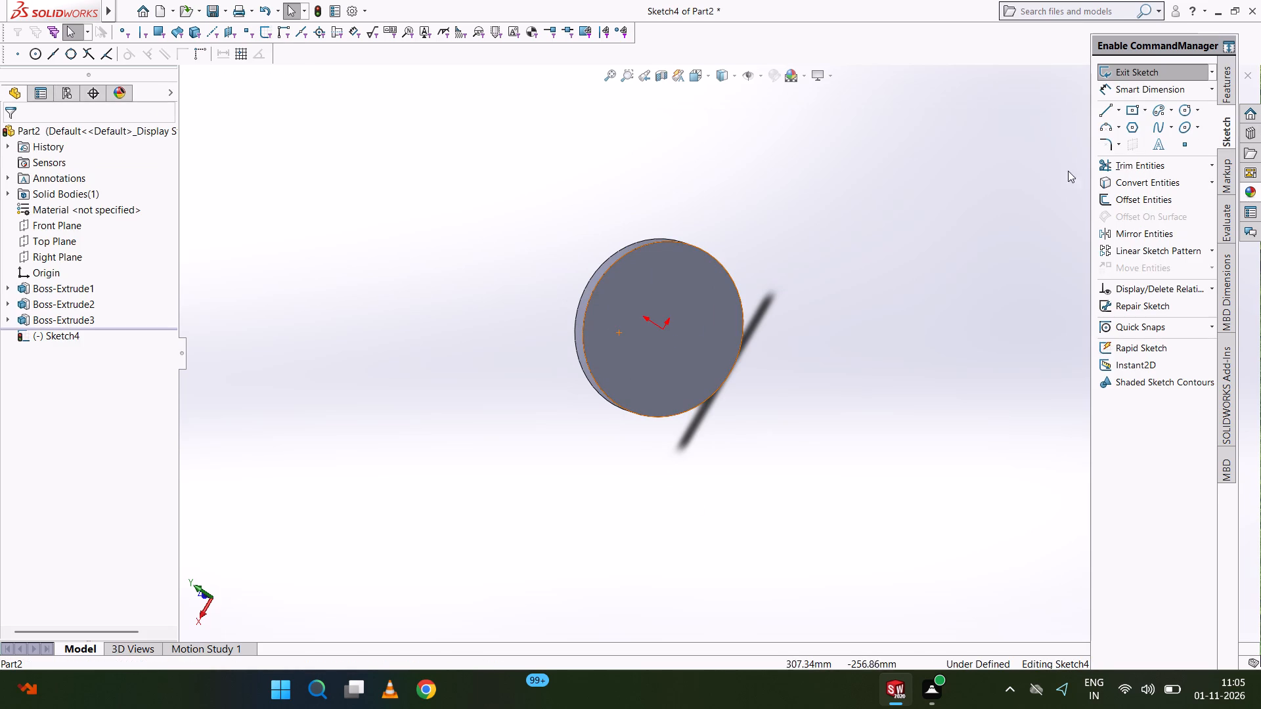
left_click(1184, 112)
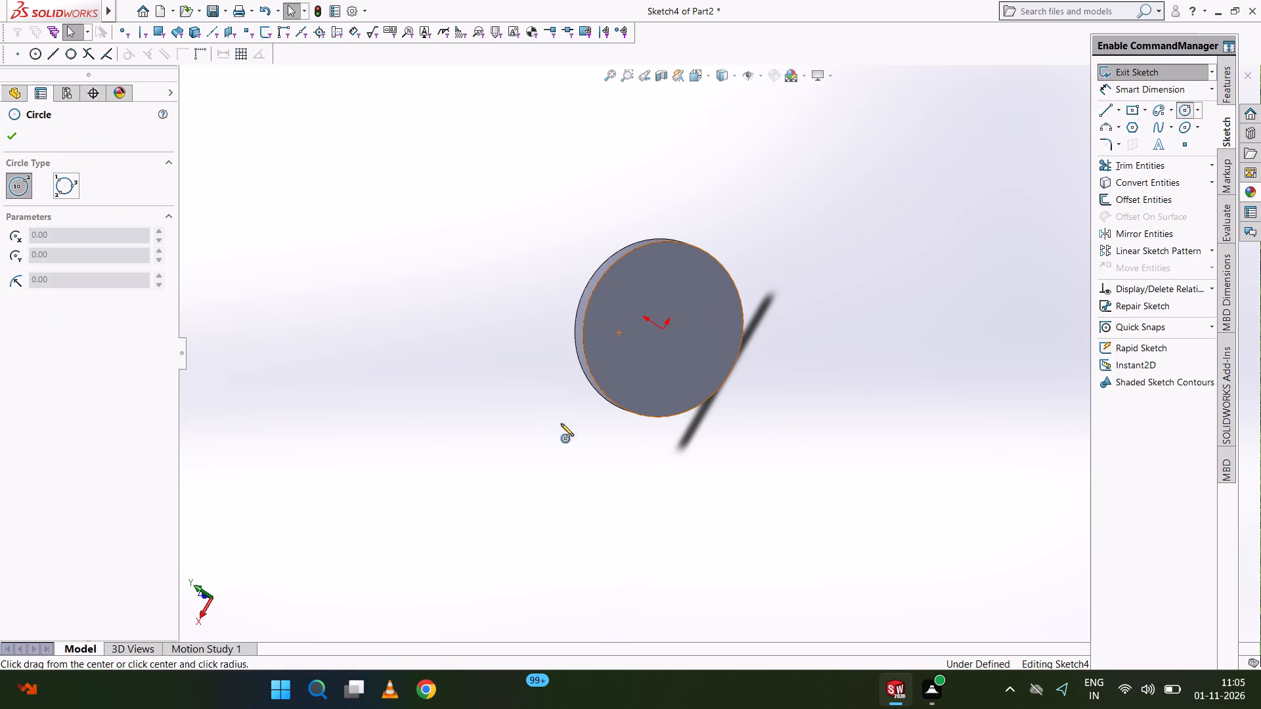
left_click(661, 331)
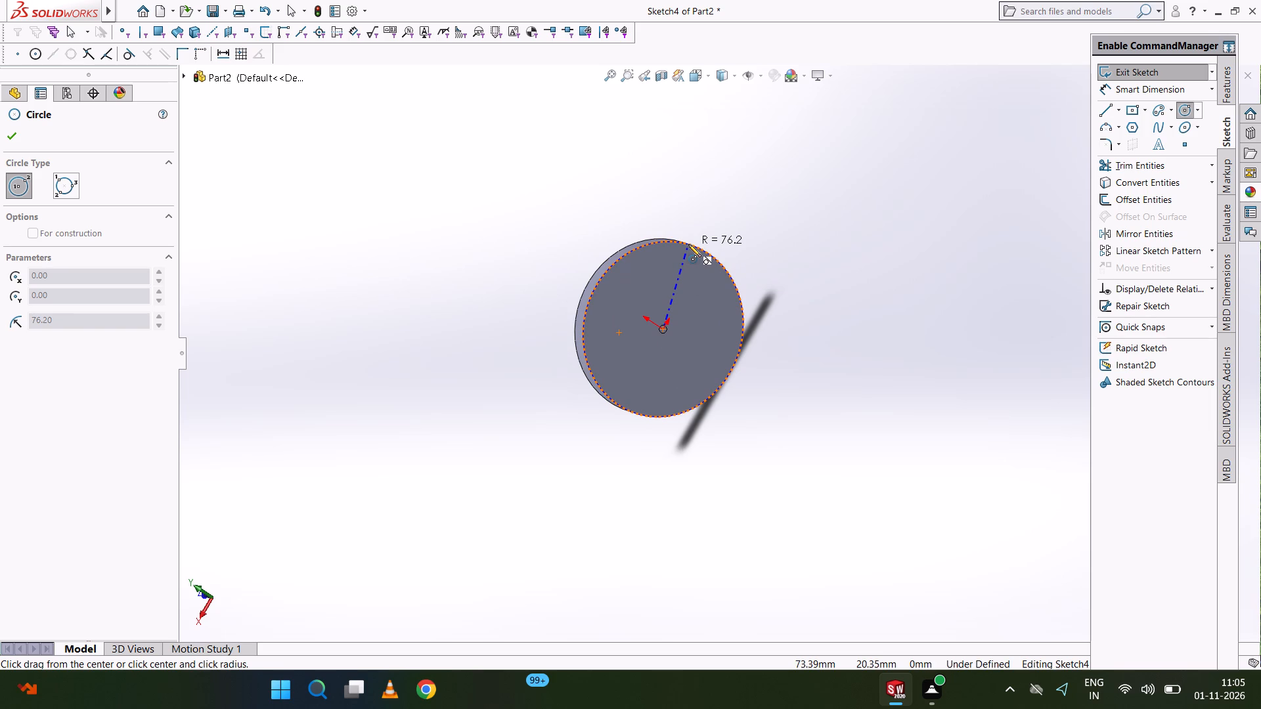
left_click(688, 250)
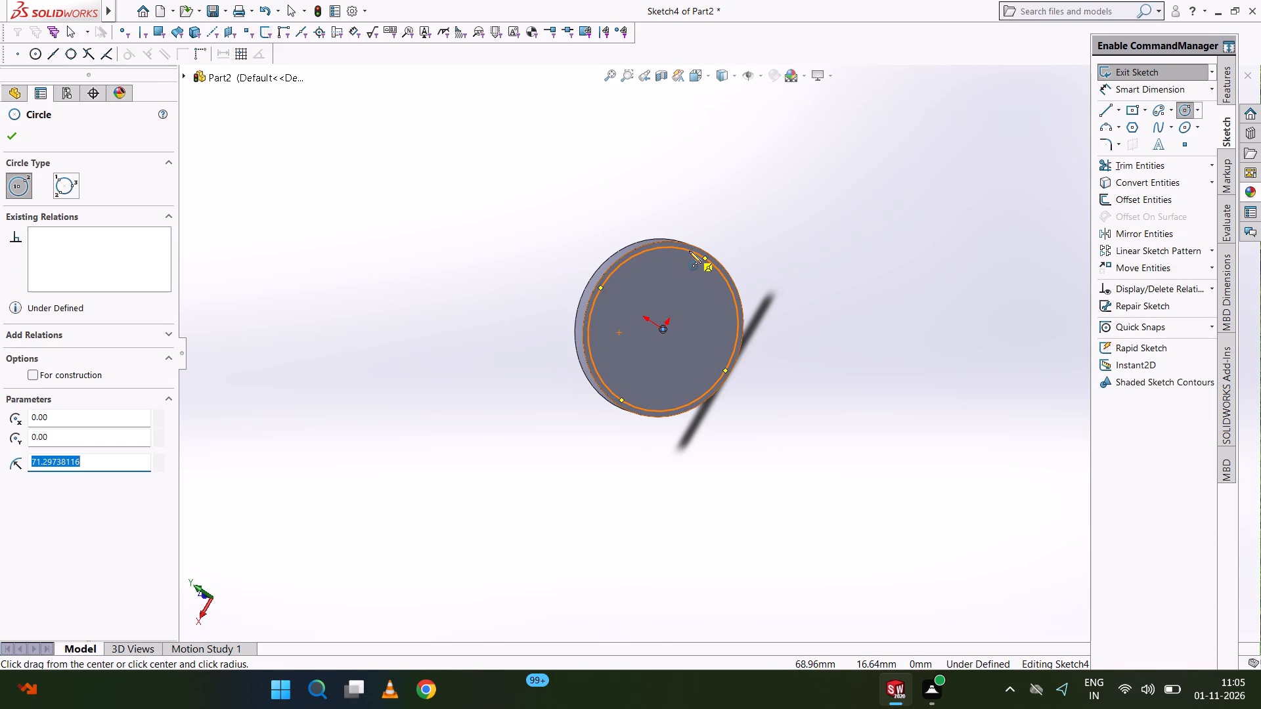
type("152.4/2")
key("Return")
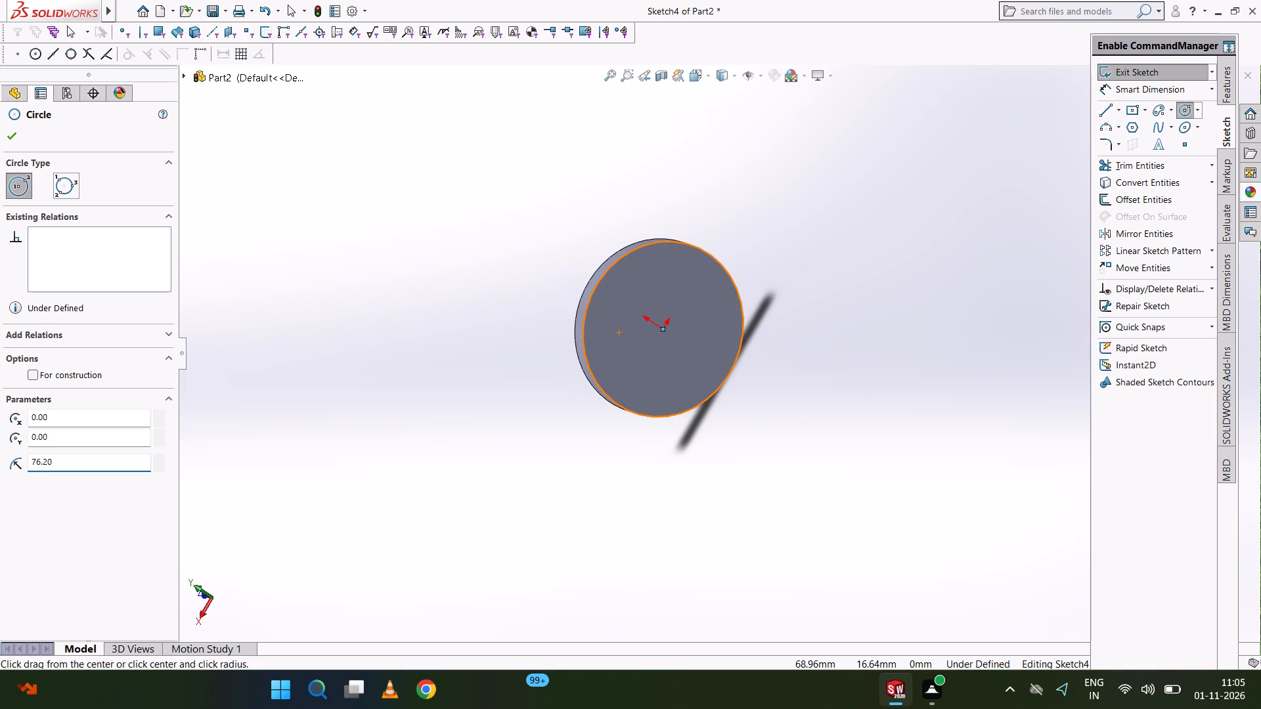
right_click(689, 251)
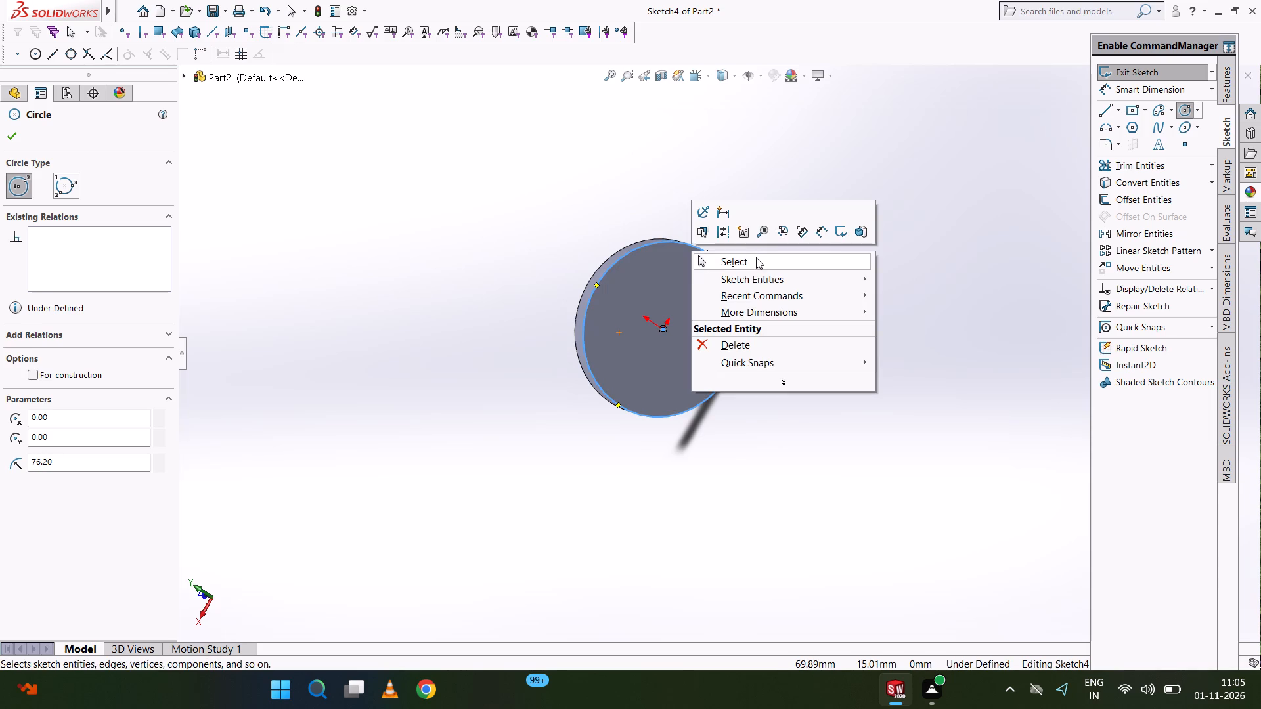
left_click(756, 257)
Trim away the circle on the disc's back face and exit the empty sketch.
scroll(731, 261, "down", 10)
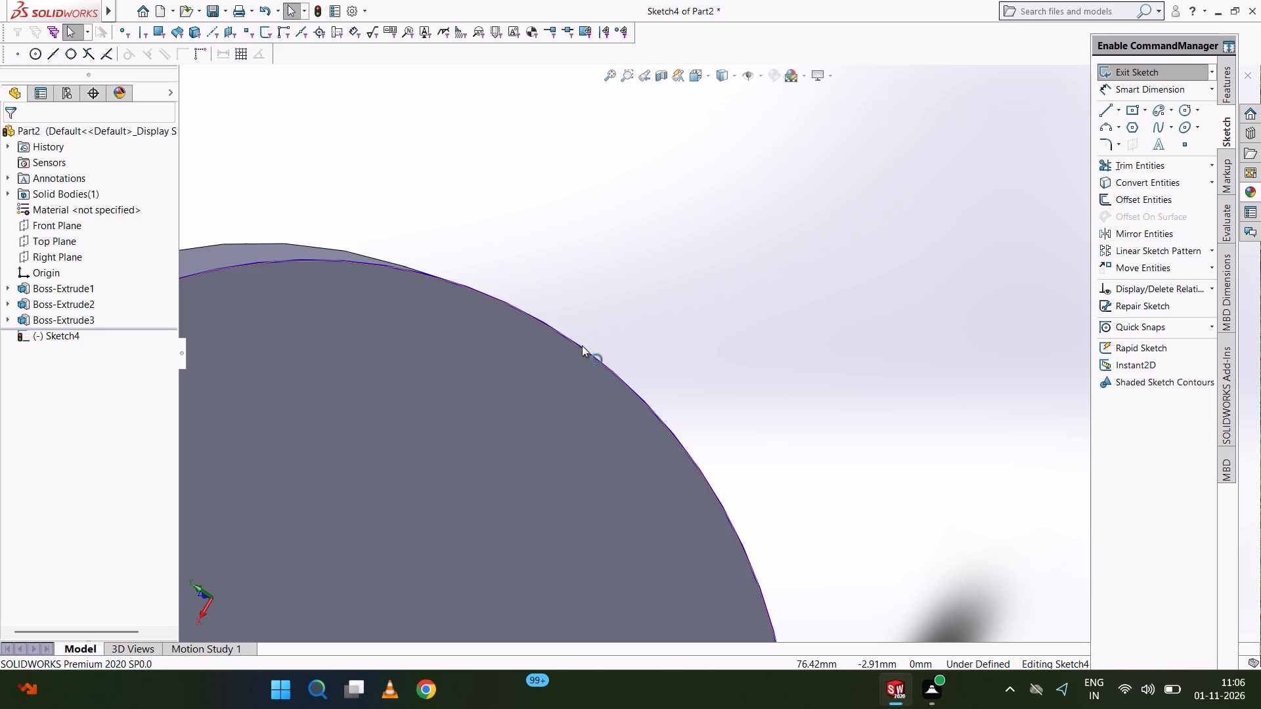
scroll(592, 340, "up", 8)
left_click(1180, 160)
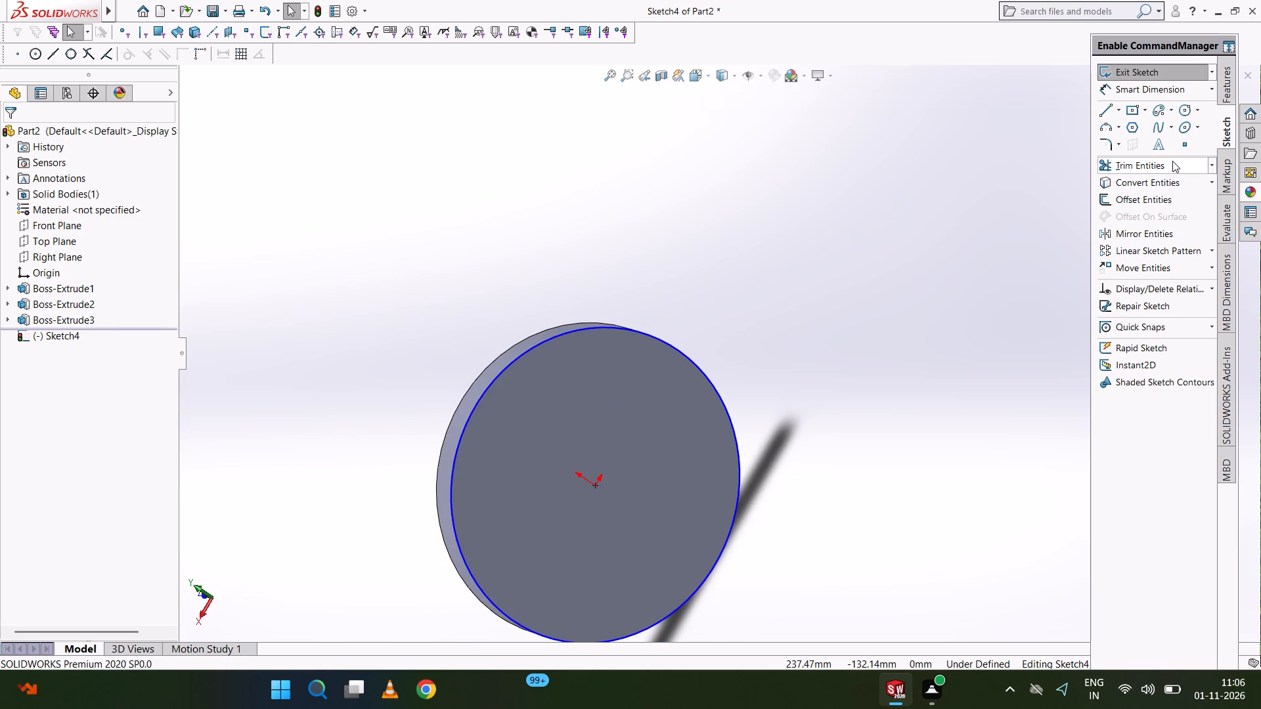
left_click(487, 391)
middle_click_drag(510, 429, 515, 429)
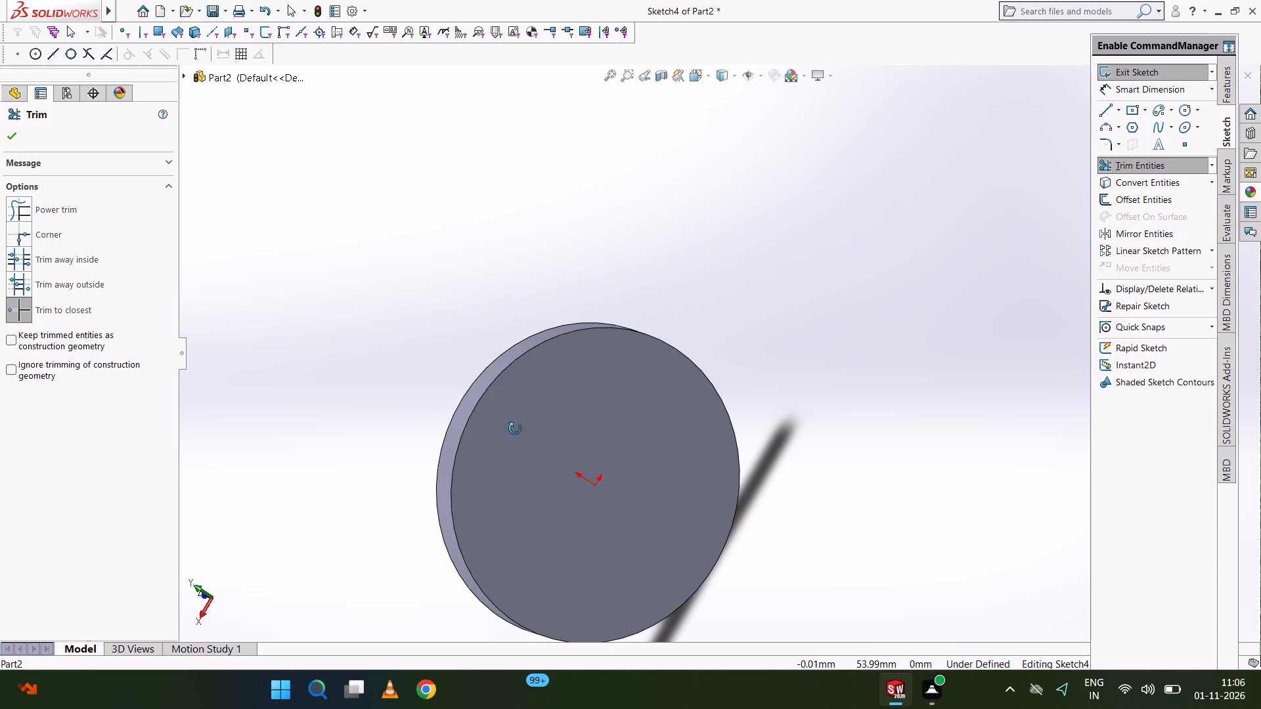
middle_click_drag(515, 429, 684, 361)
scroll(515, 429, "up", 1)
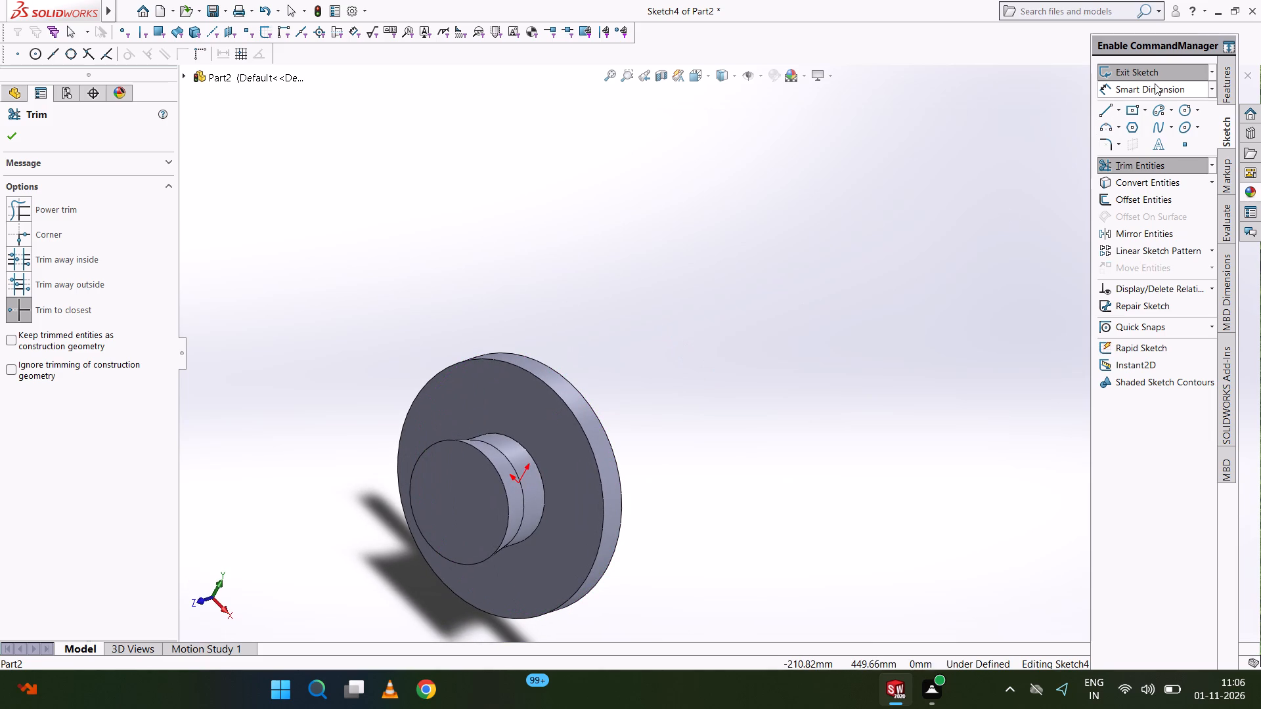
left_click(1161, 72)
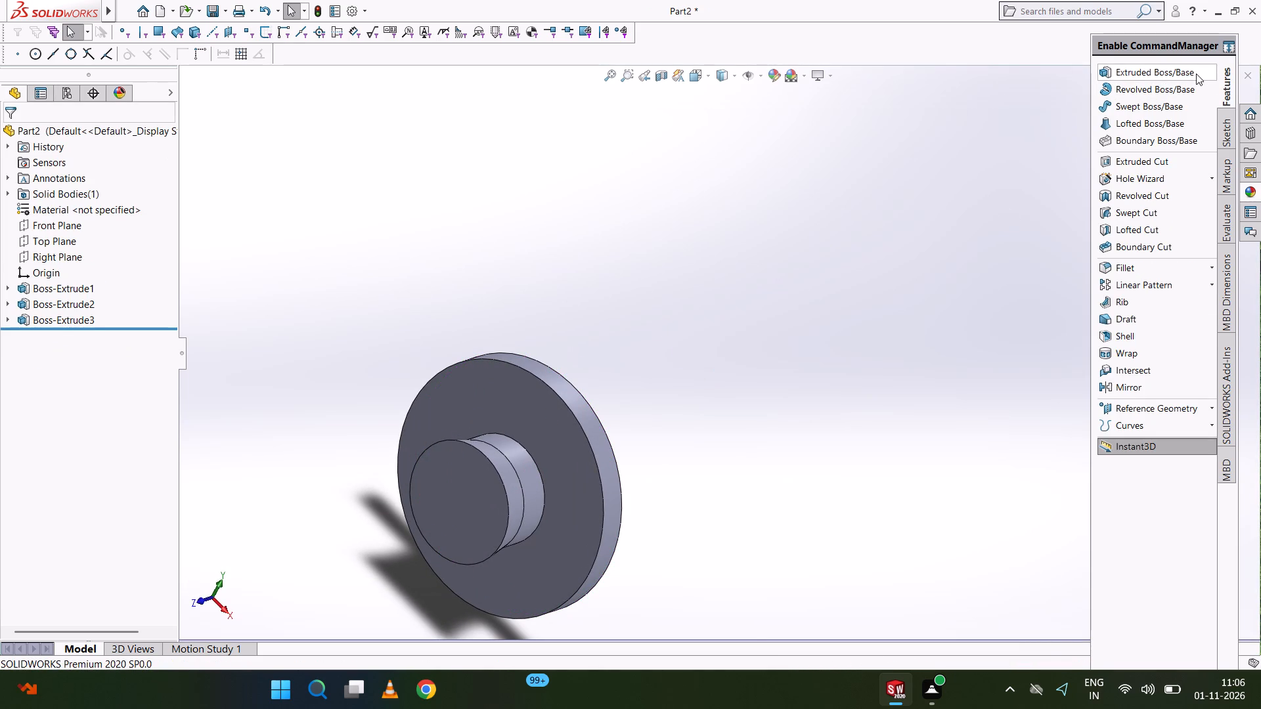
Start an extruded boss on the drafted boss's end face and sketch an origin-centred circle with a radius of 127/2 mm.
left_click(1196, 74)
left_click(449, 486)
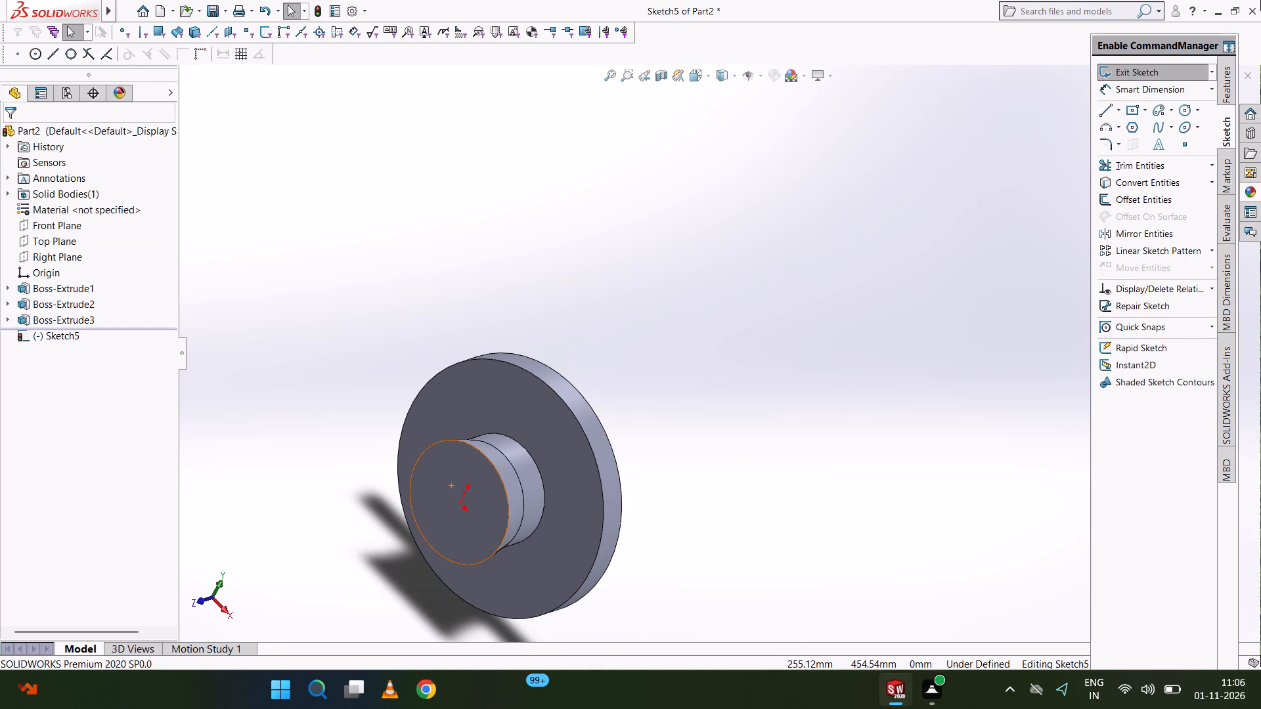
left_click(711, 72)
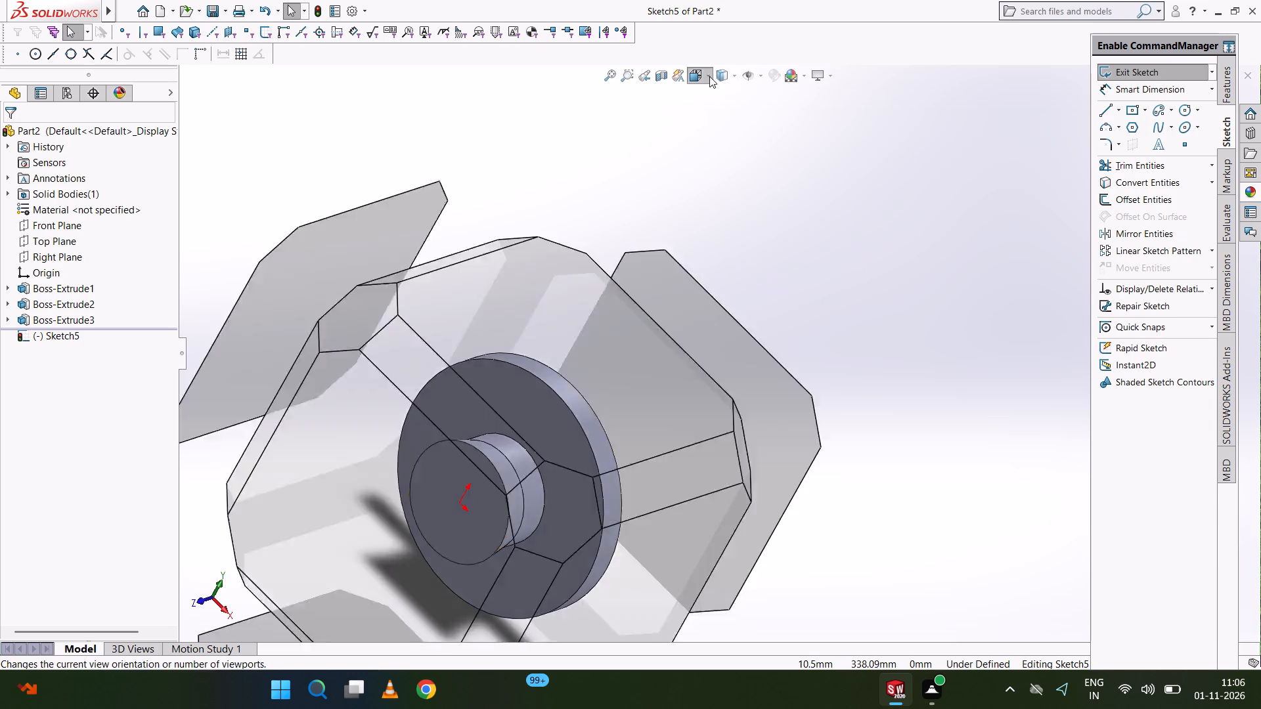
left_click(766, 146)
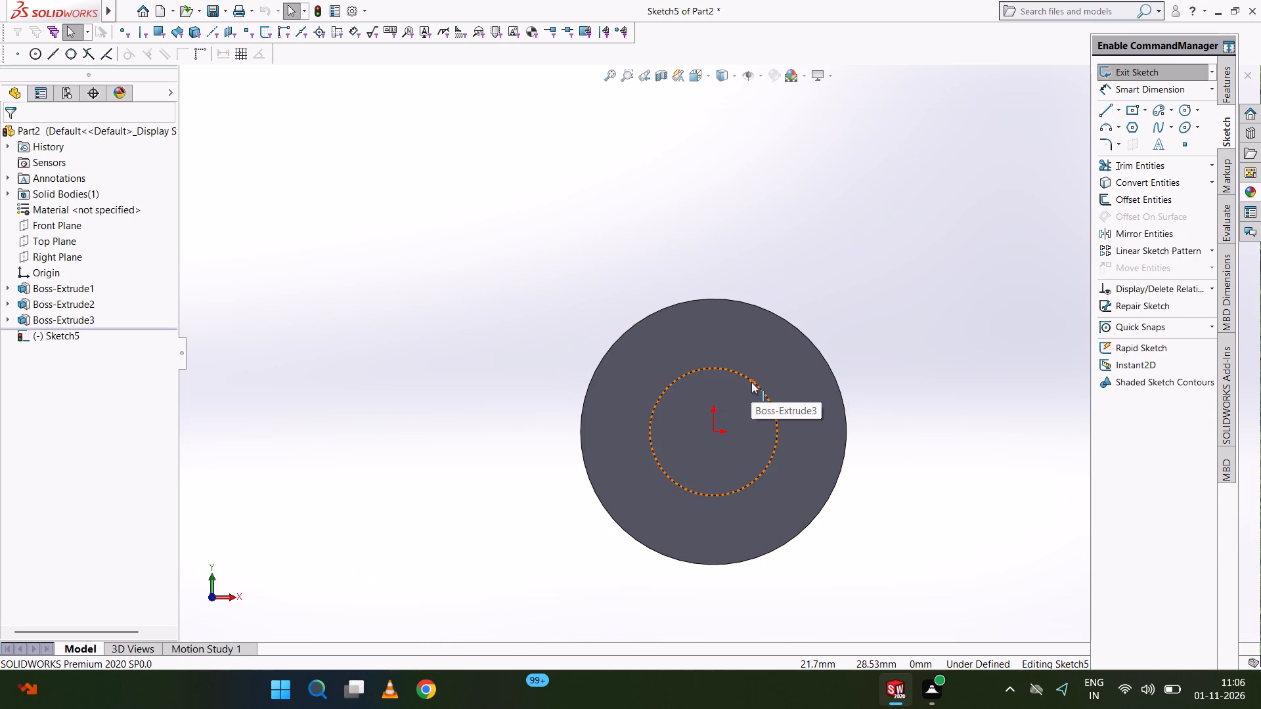
left_click(1185, 109)
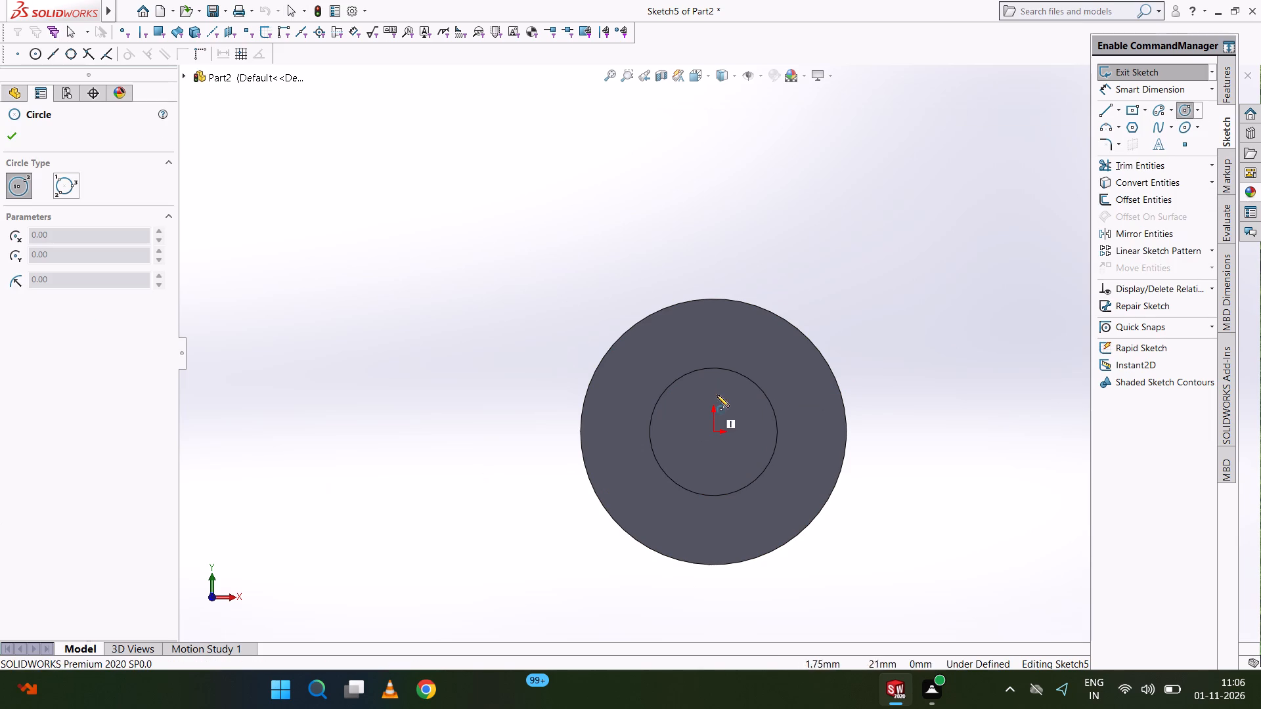
left_click(713, 433)
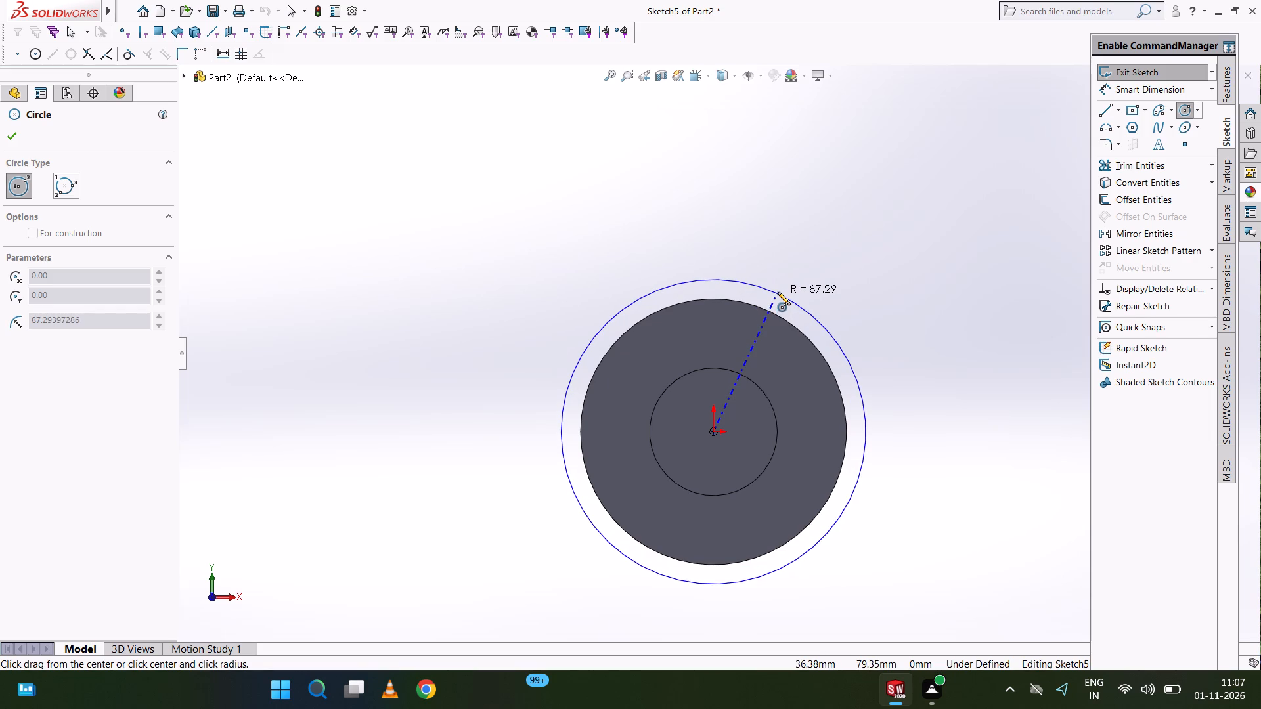
left_click(778, 292)
type("127/")
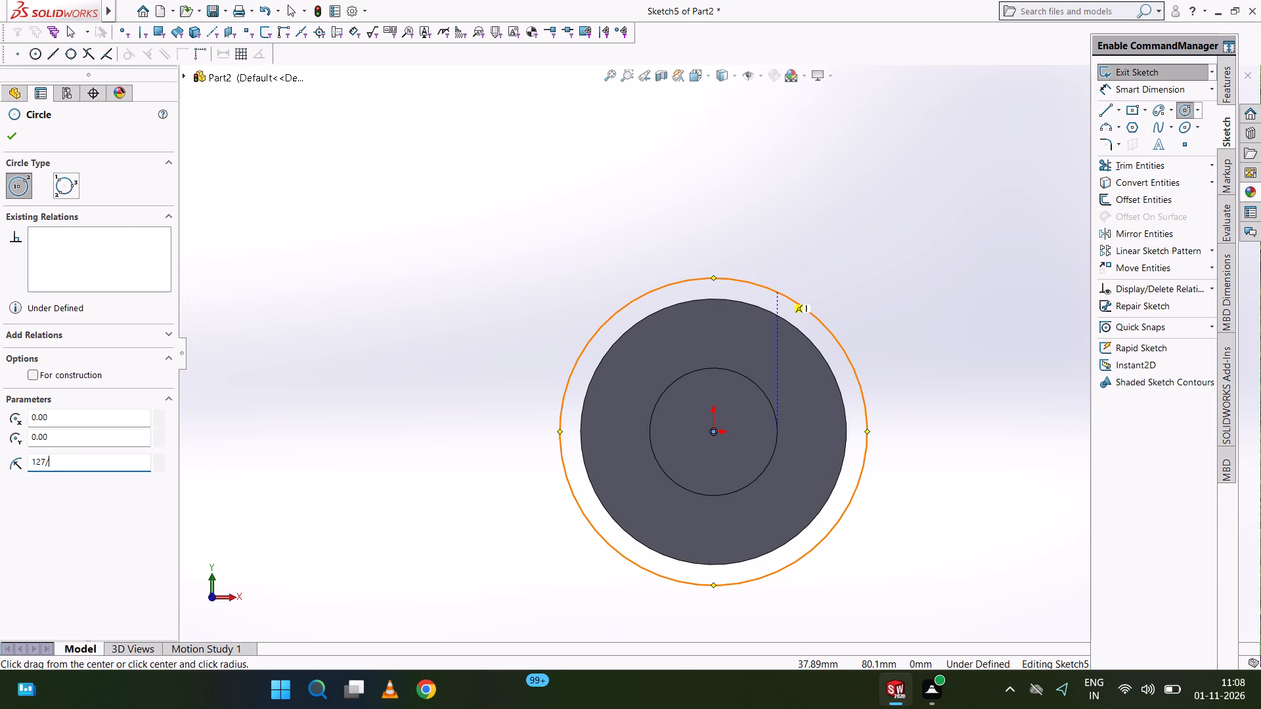
key("2")
key("Return")
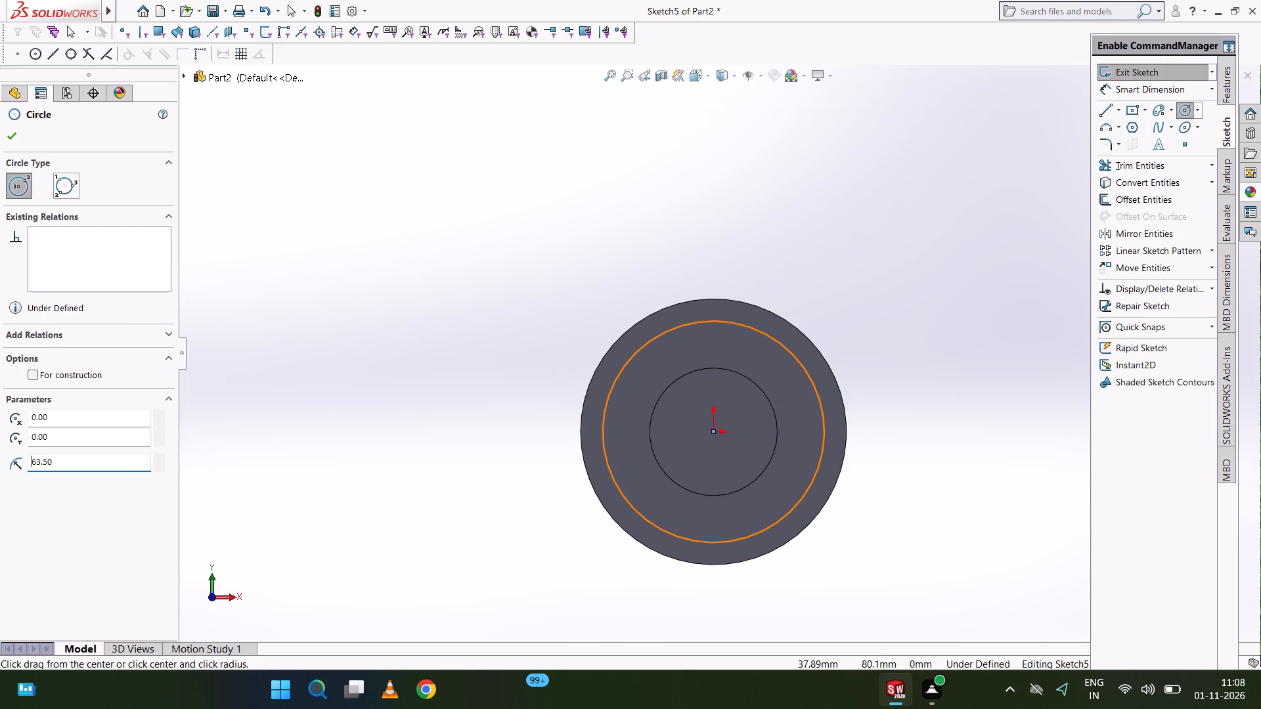
right_click(780, 292)
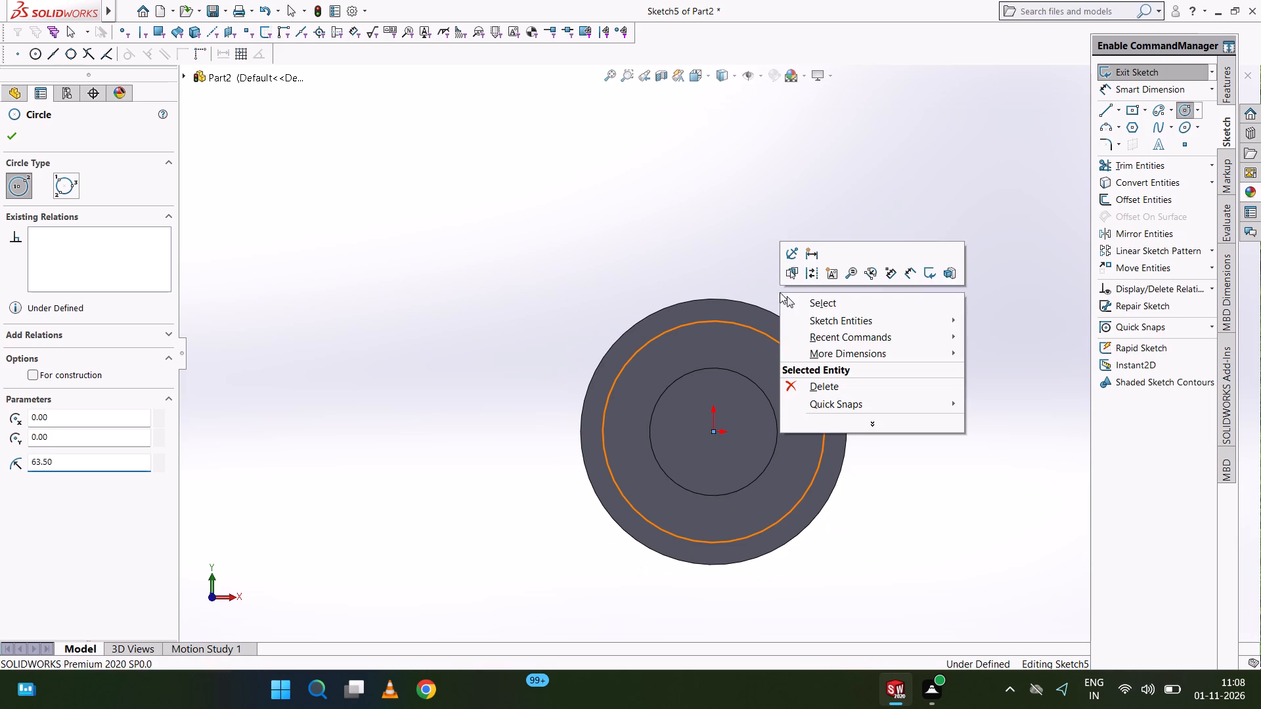
left_click(829, 303)
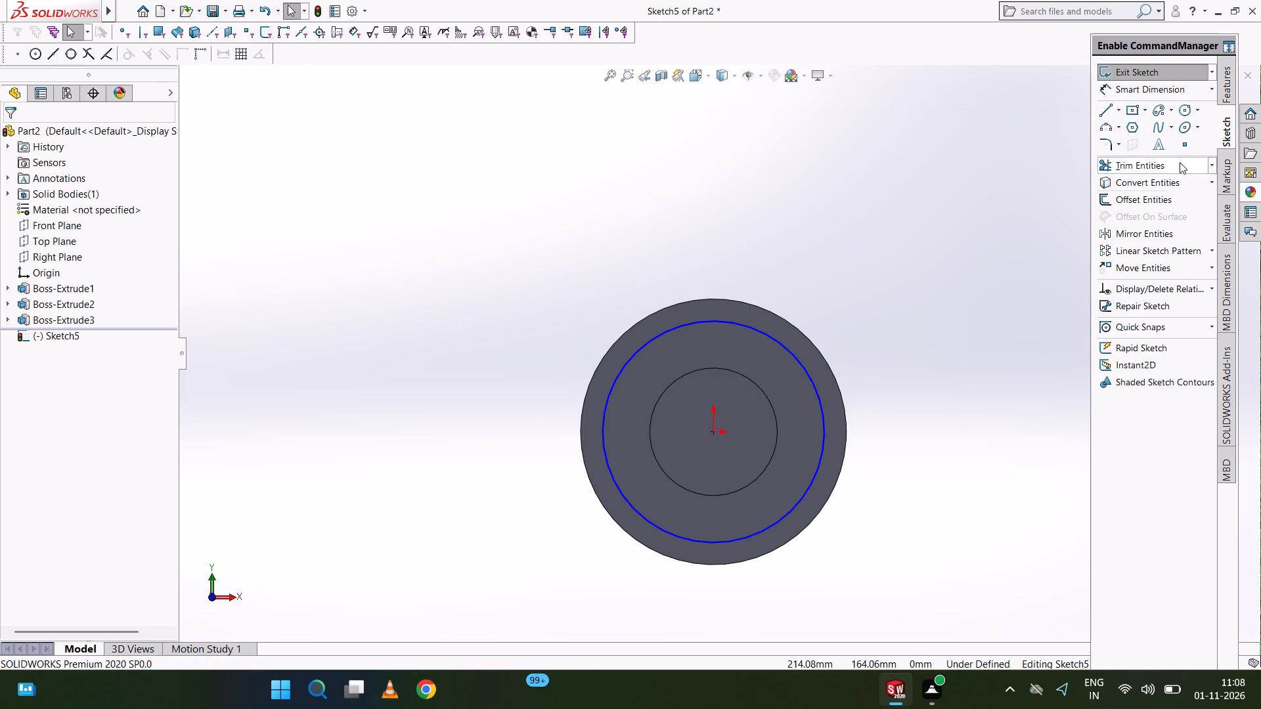
Dimension the new circle's diameter, keeping its 127 mm size.
left_click(1176, 82)
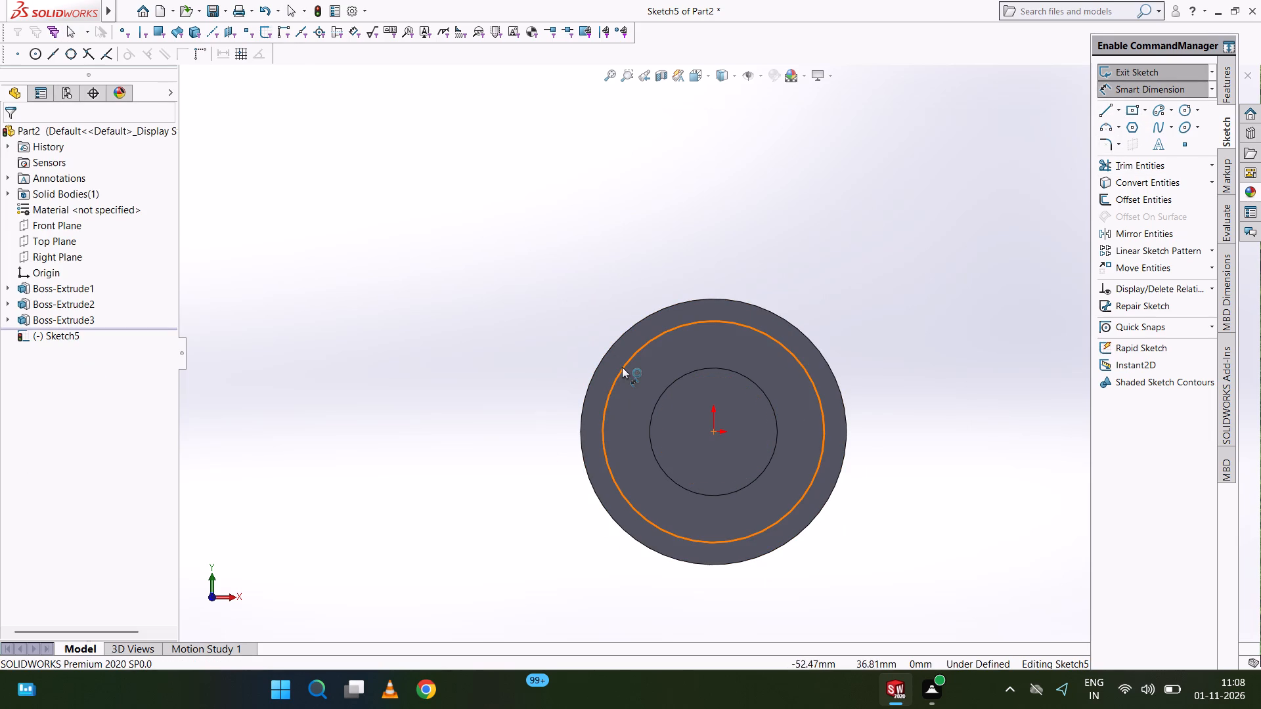
left_click(622, 367)
left_click(317, 201)
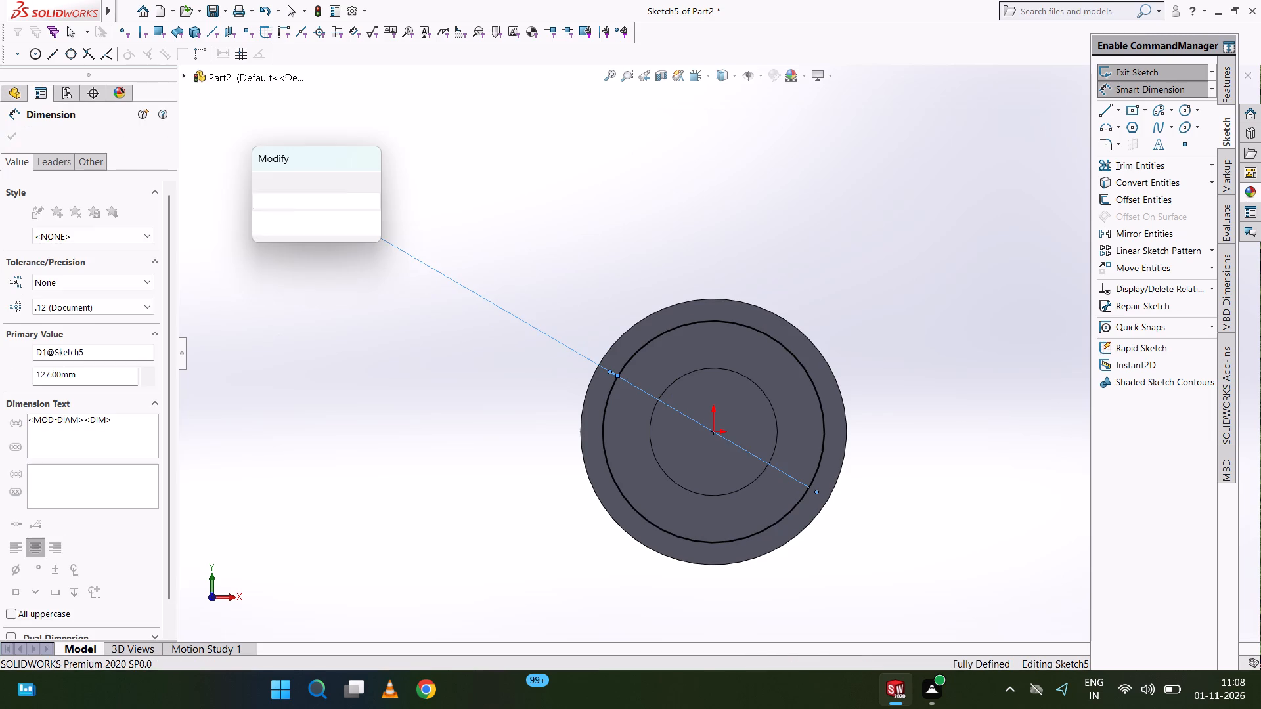
left_click(255, 175)
left_click(735, 140)
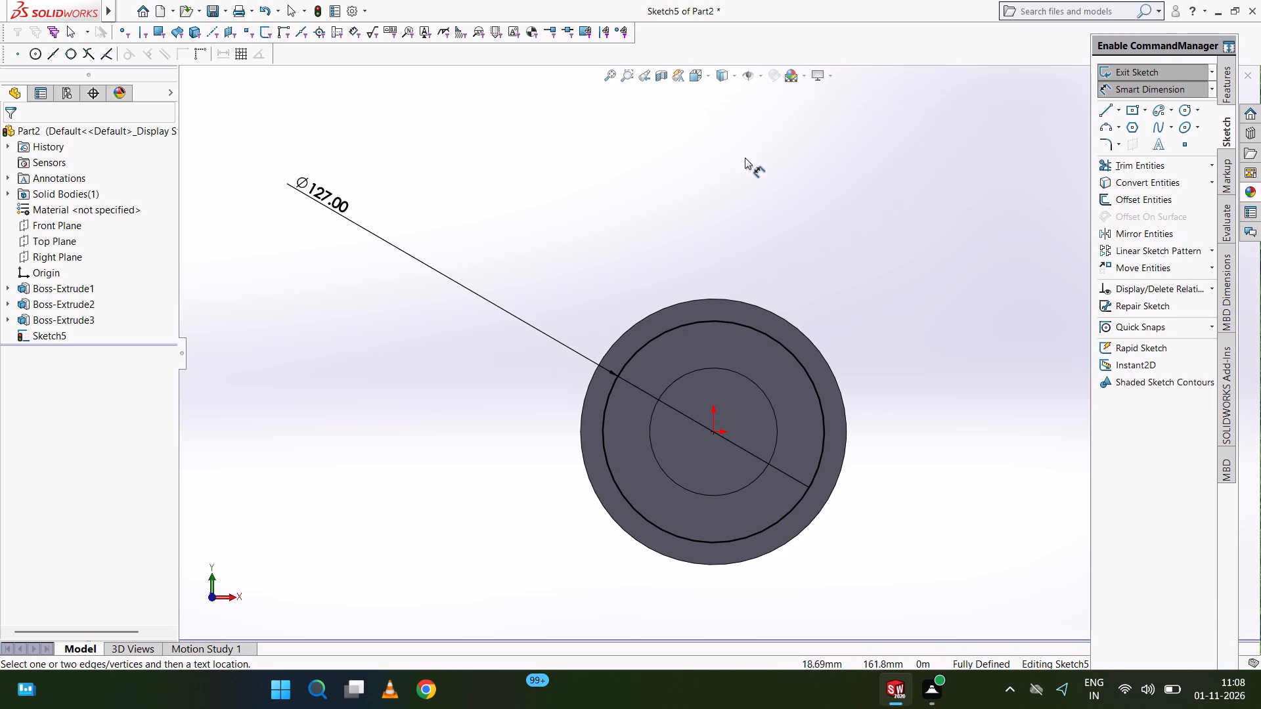
Draw a horizontal line from the origin towards positive X inside the circle, with a length of 85.3/2 mm.
left_click(1113, 105)
scroll(709, 433, "down", 3)
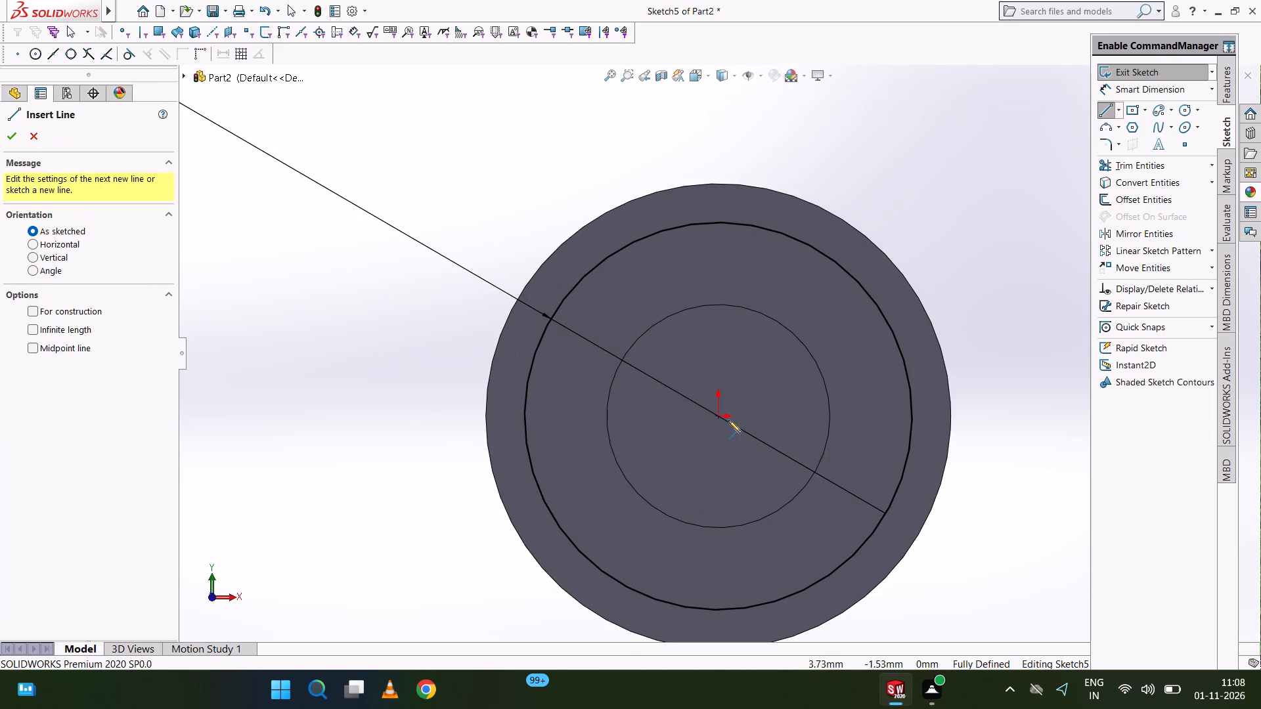
left_click(719, 417)
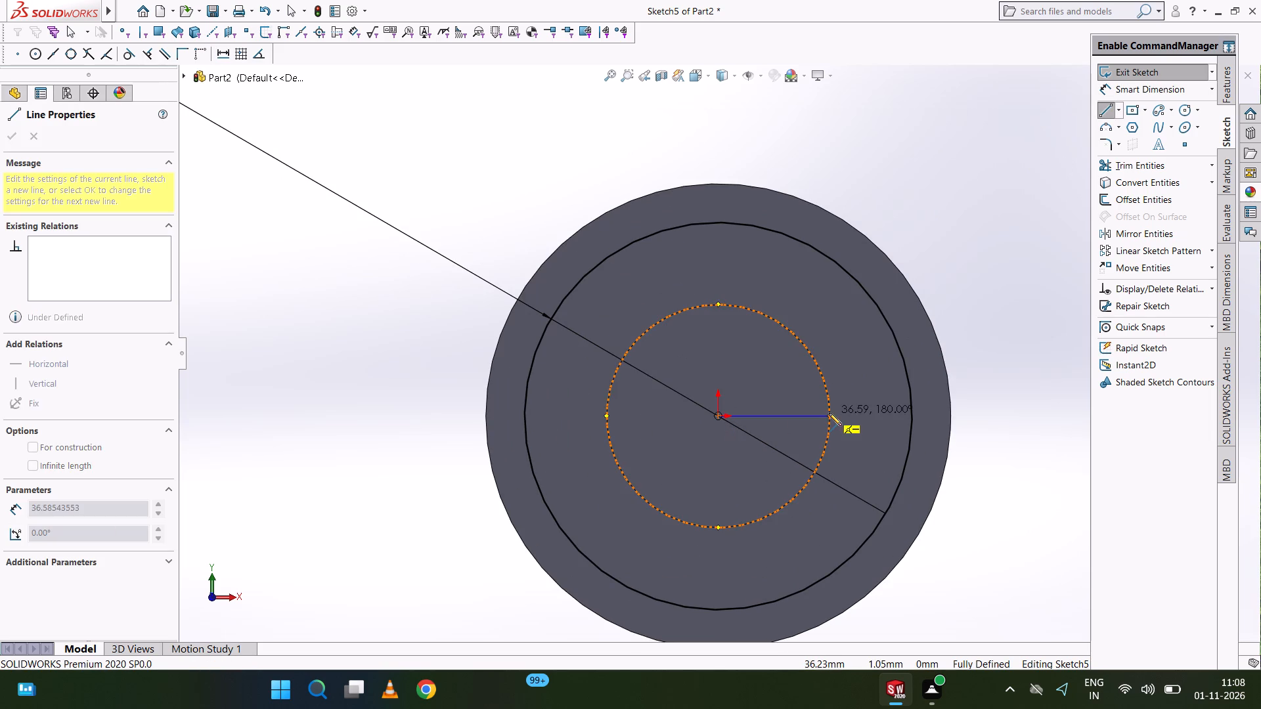
left_click(854, 415)
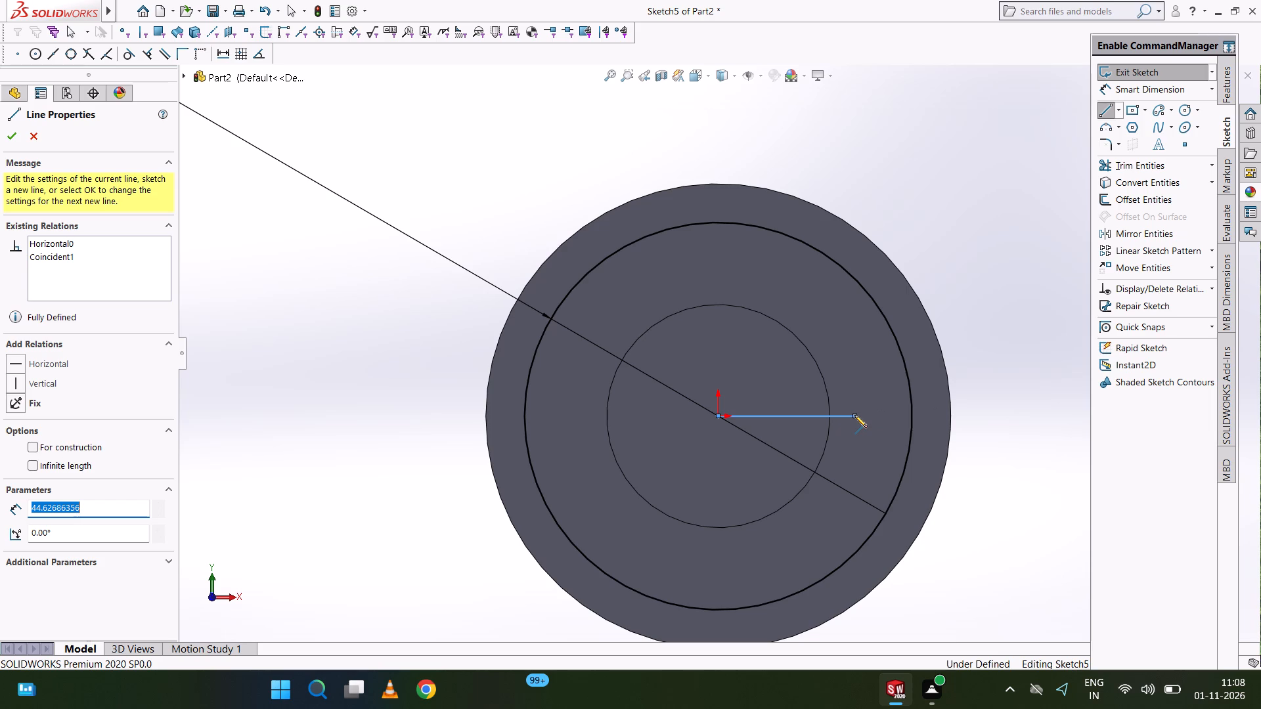
type("85.3")
type("/2")
key("Return")
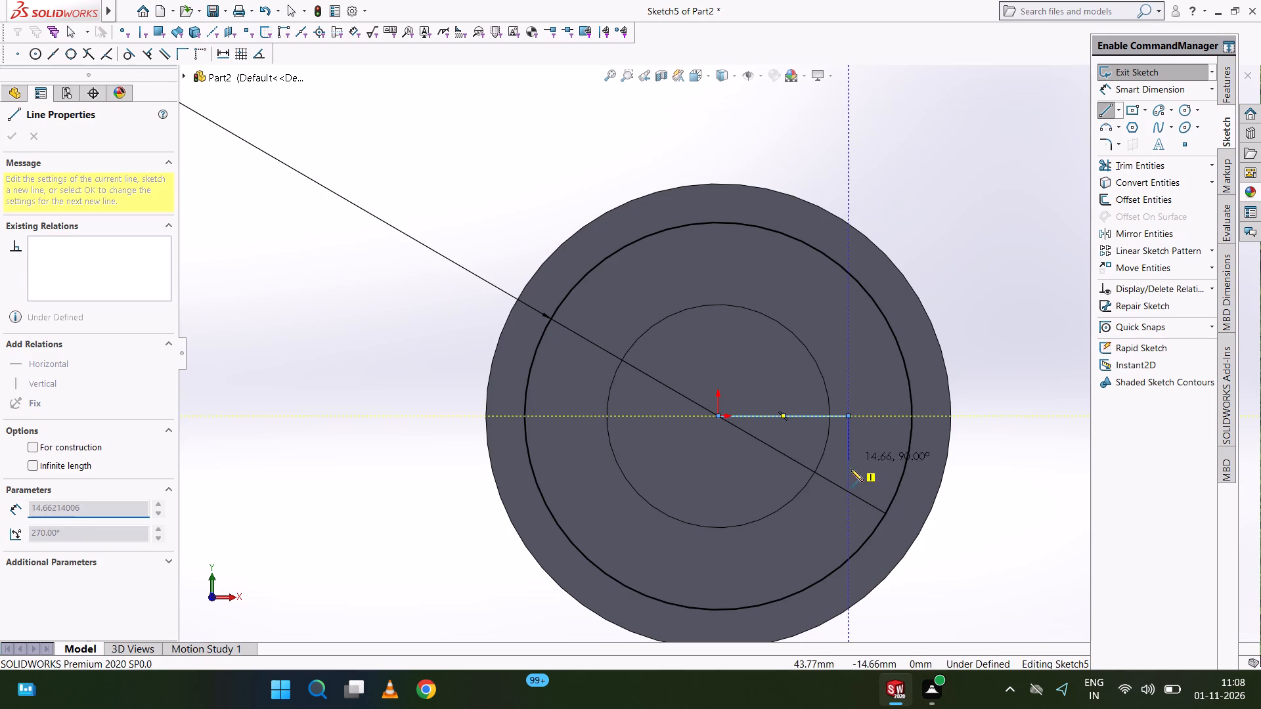
double_click(847, 498)
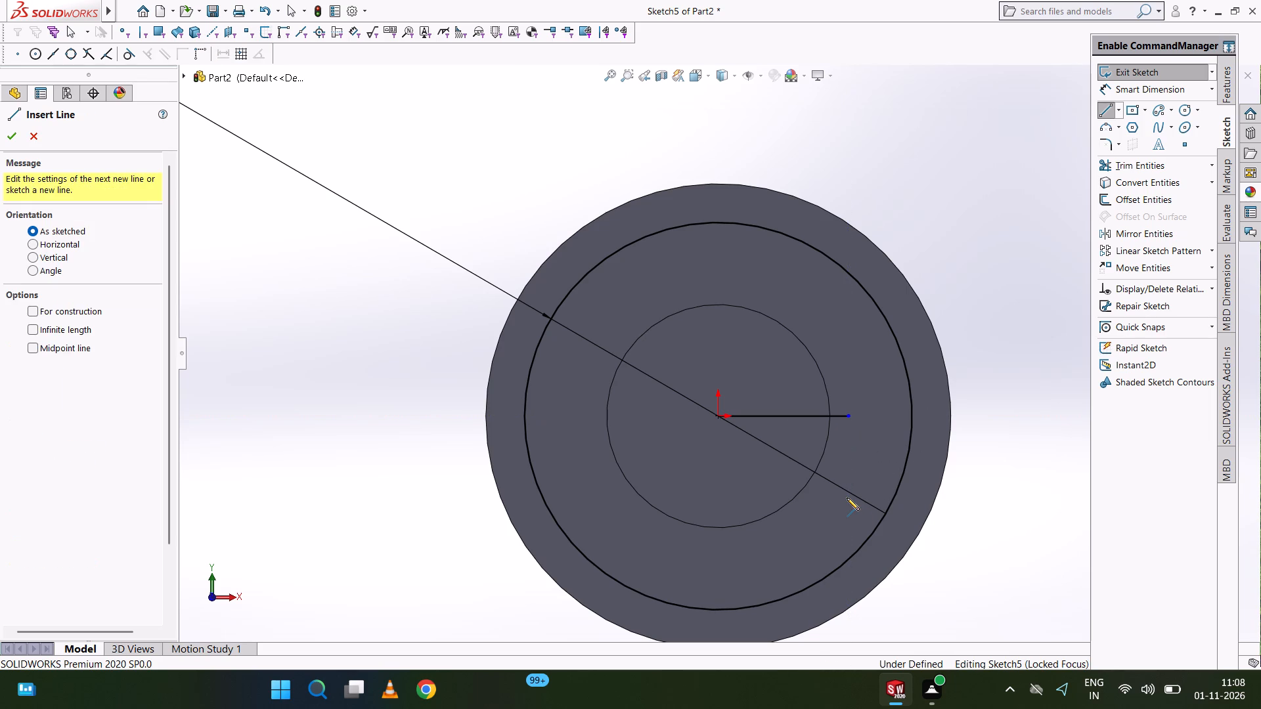
Draw a vertical line downward from the horizontal line's outer end and set its length to 85.3/2 mm.
left_click(848, 416)
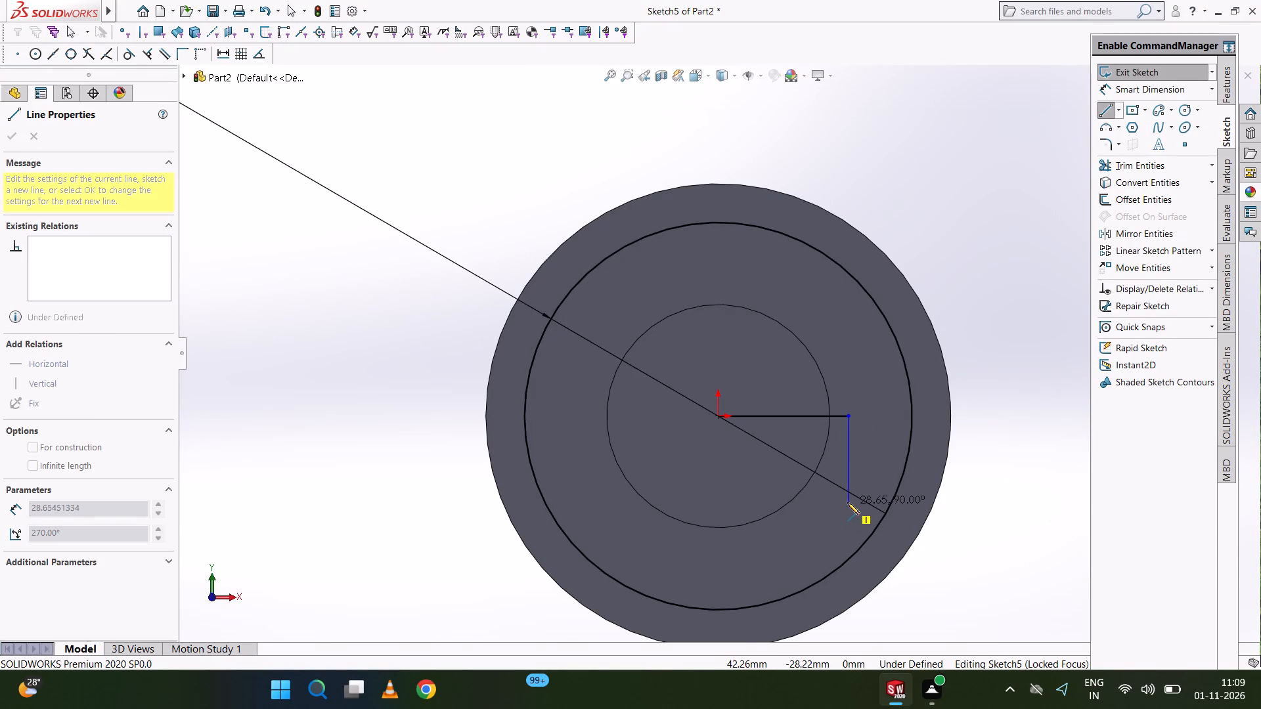
left_click(847, 502)
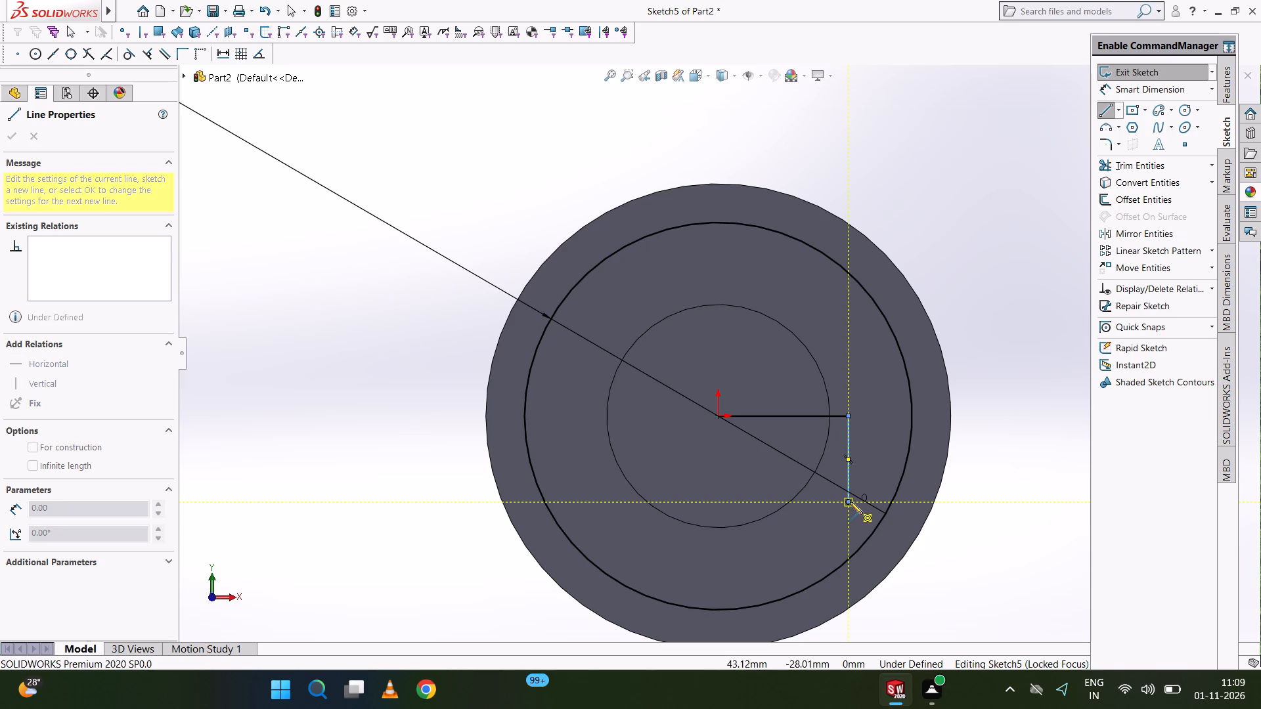
right_click(849, 503)
right_click(849, 504)
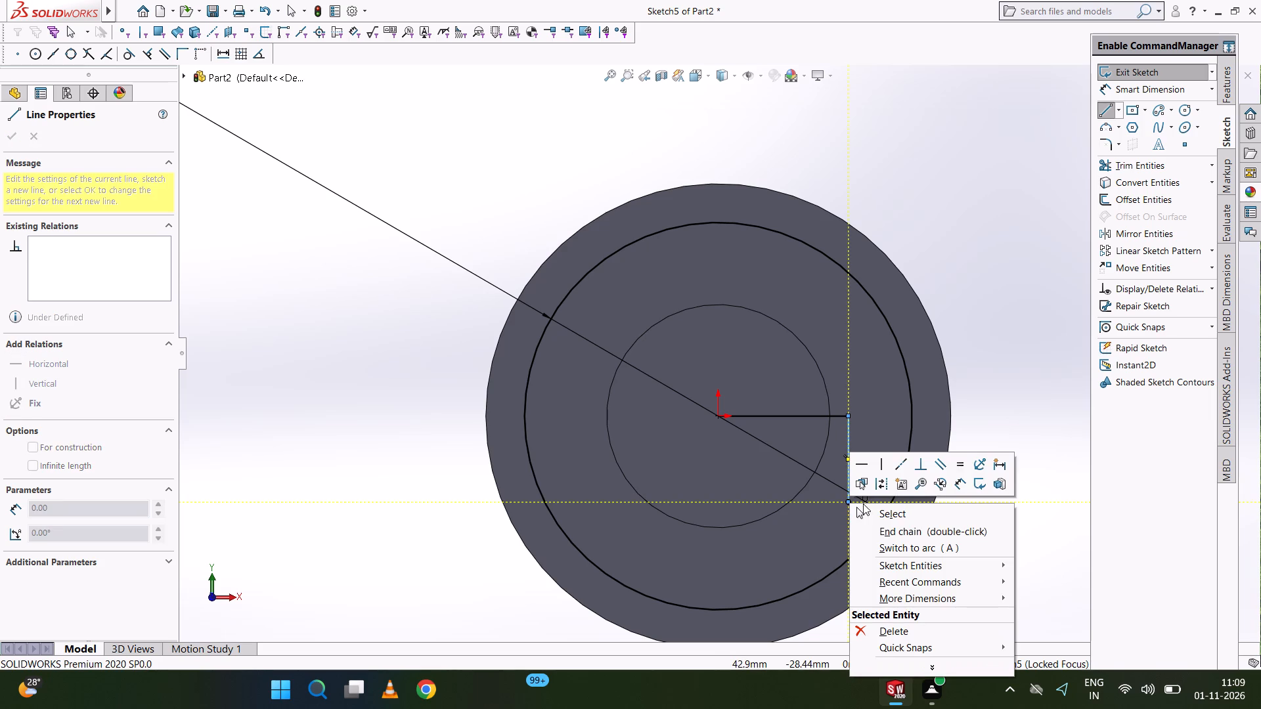
left_click(921, 519)
left_click(850, 444)
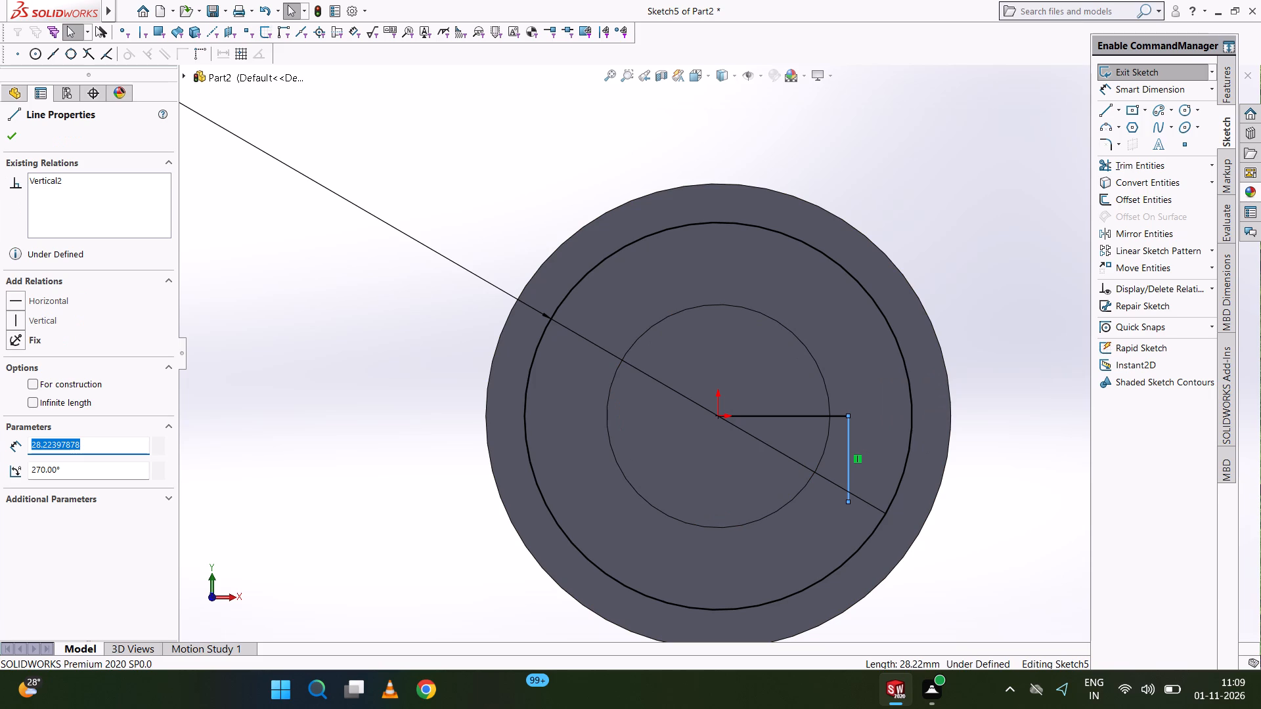
type("85.3/2")
key("Return")
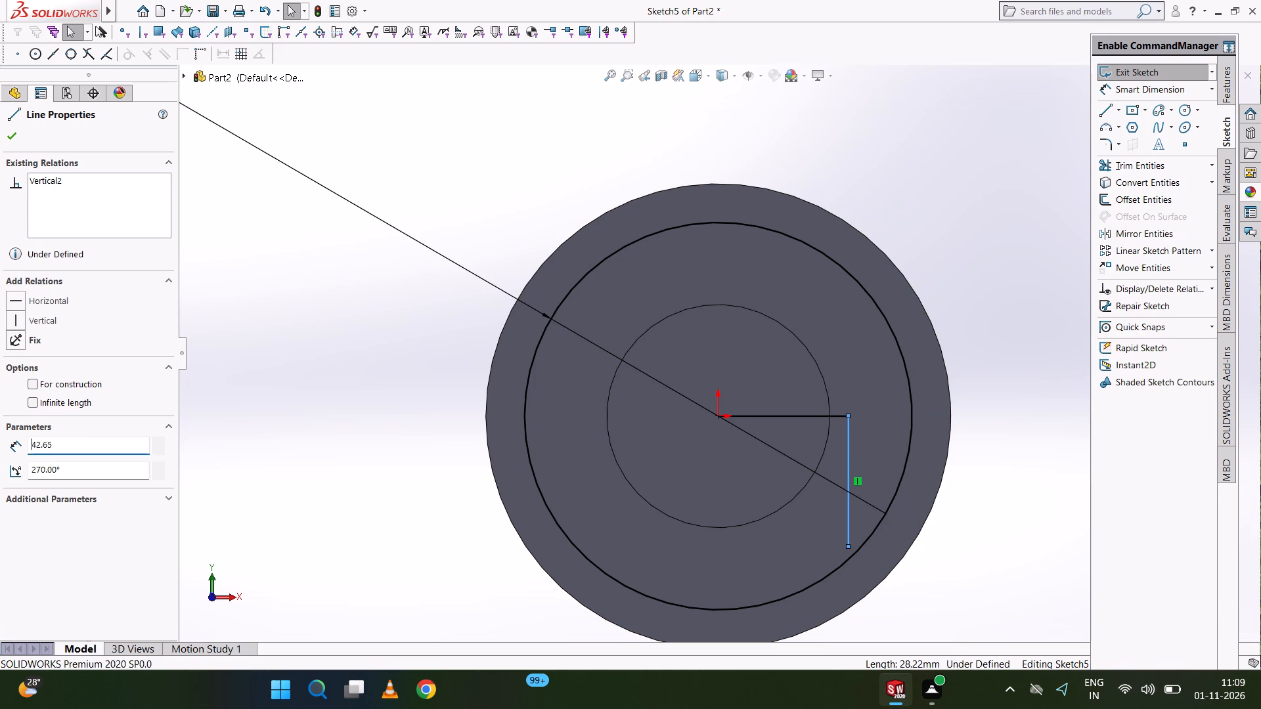
right_click(1013, 312)
left_click(962, 217)
scroll(904, 463, "down", 1)
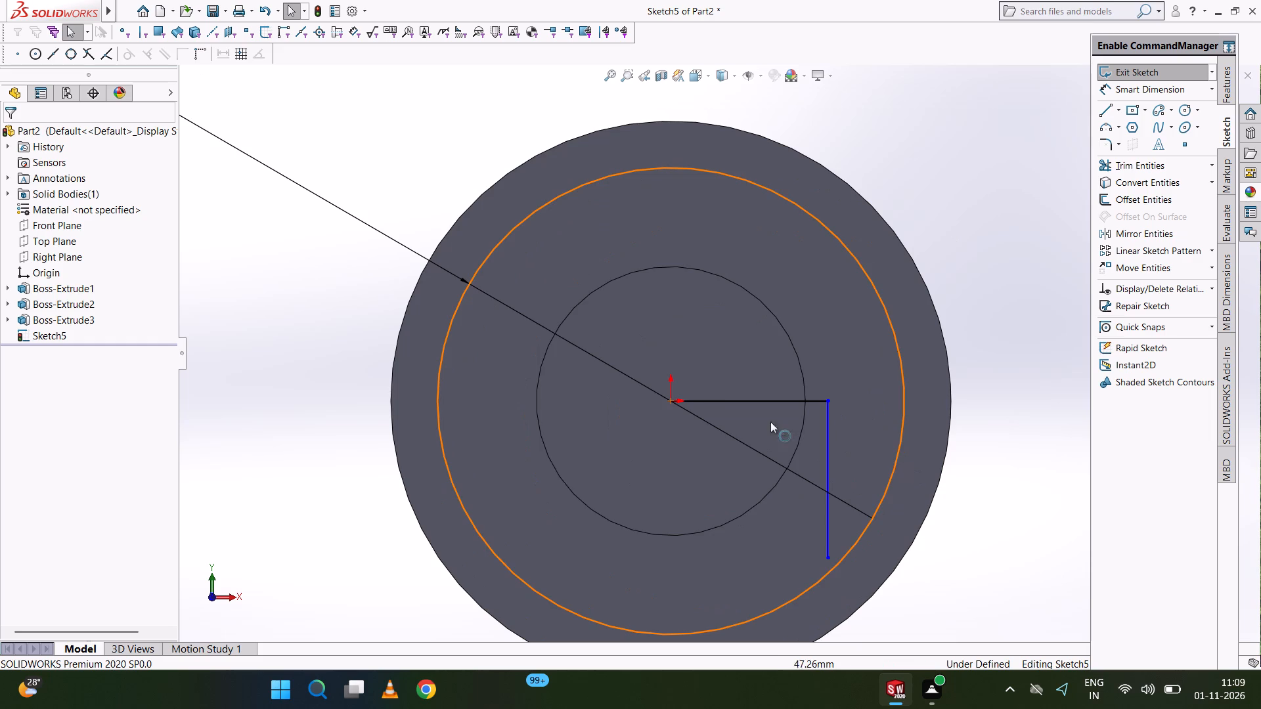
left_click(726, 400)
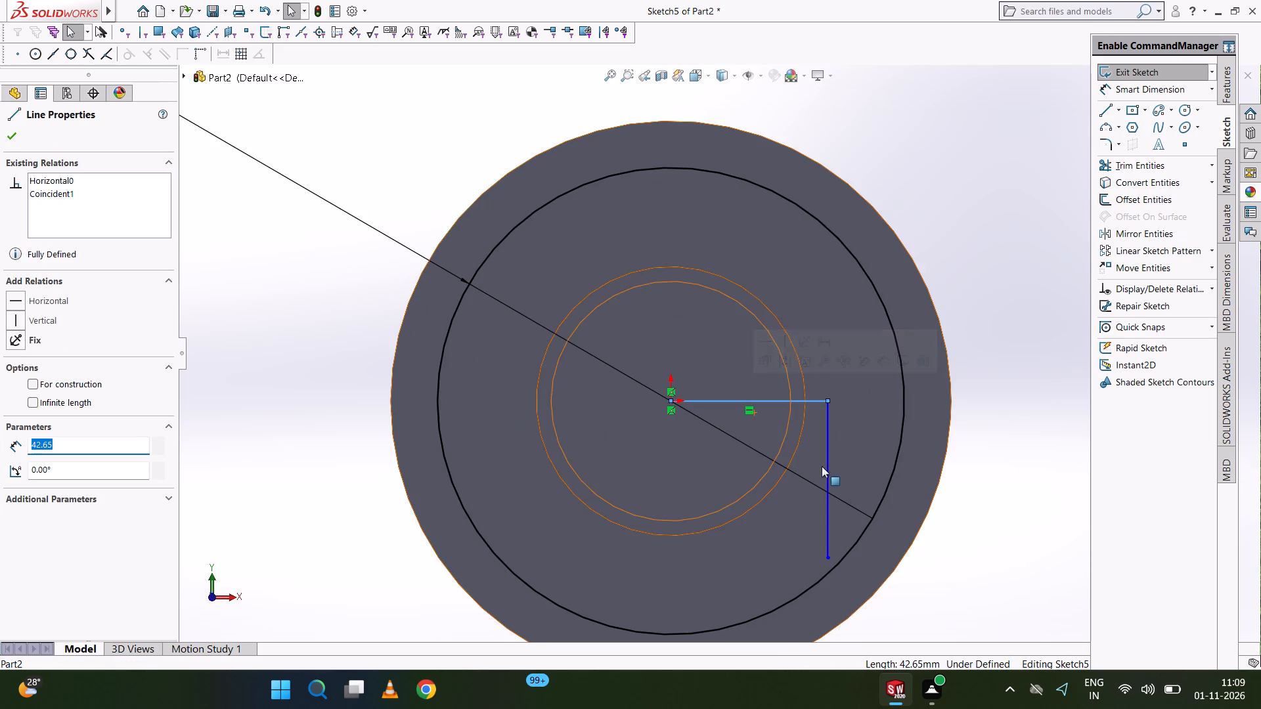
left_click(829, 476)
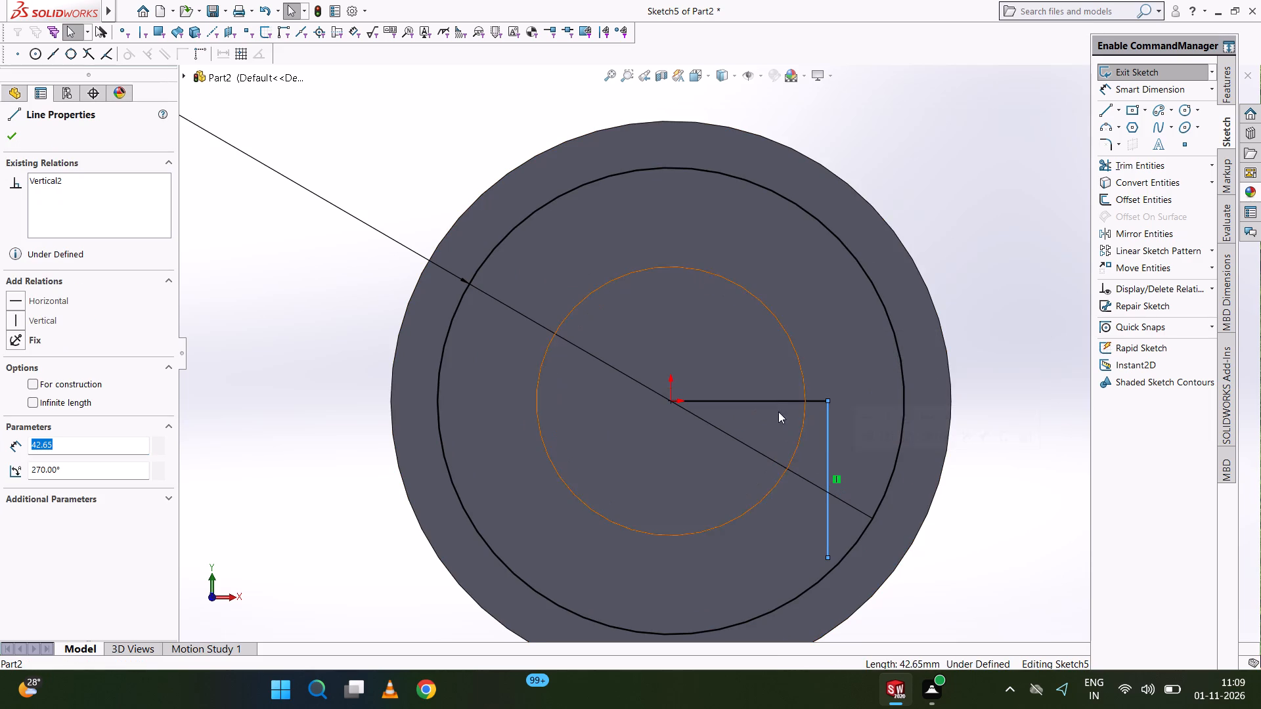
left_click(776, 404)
Sketch a circle with a radius of about 24.7 mm centred on the lower end of the vertical line.
scroll(853, 385, "up", 4)
scroll(802, 440, "down", 2)
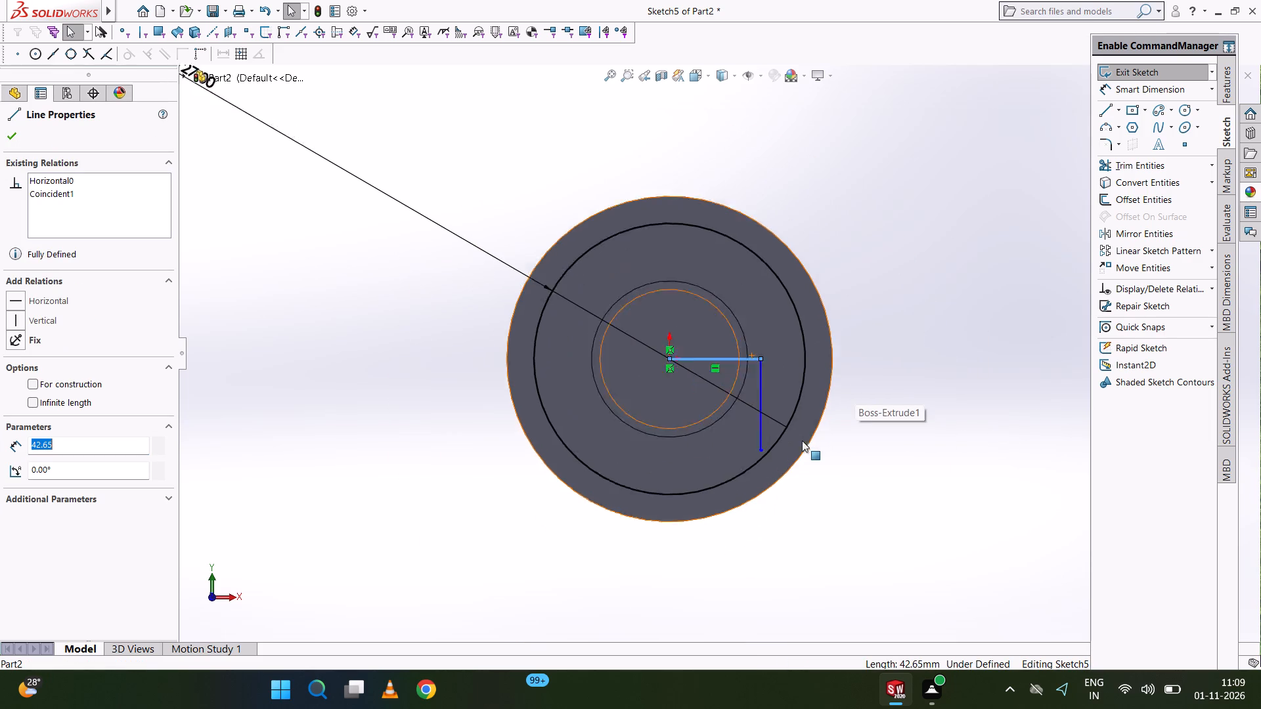
scroll(802, 440, "down", 4)
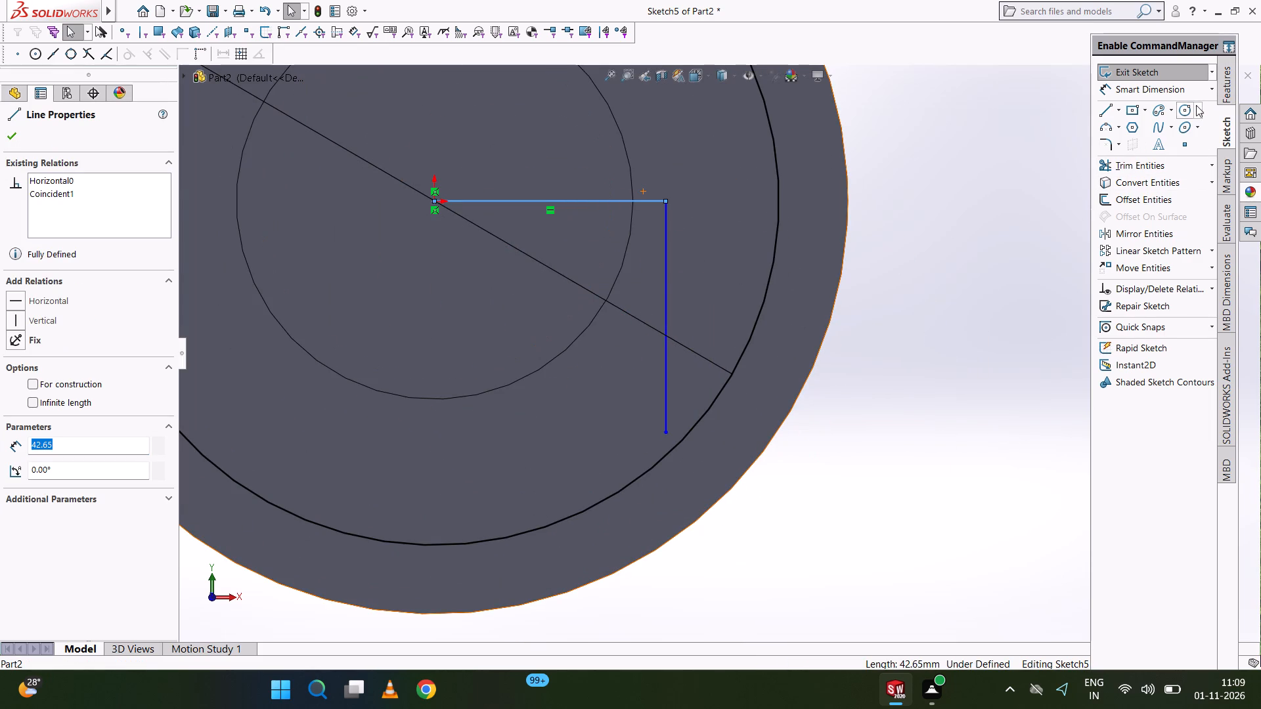
left_click(1187, 111)
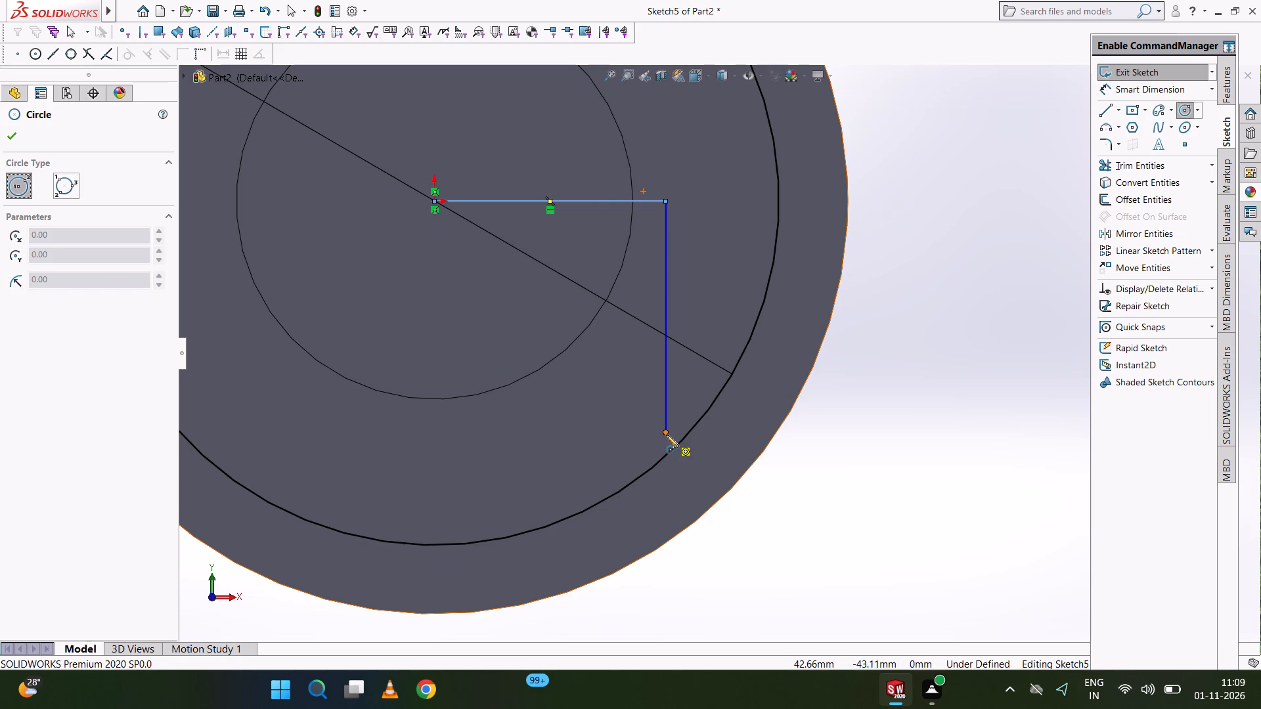
left_click(666, 435)
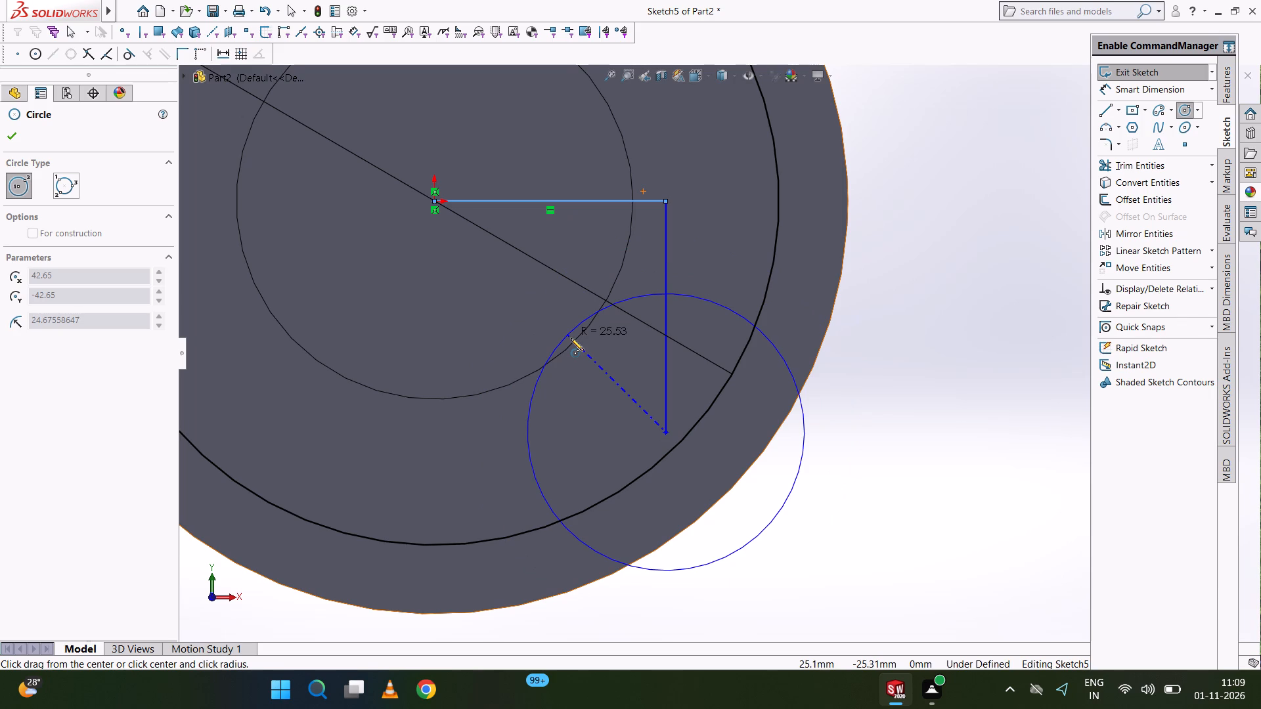
left_click(571, 338)
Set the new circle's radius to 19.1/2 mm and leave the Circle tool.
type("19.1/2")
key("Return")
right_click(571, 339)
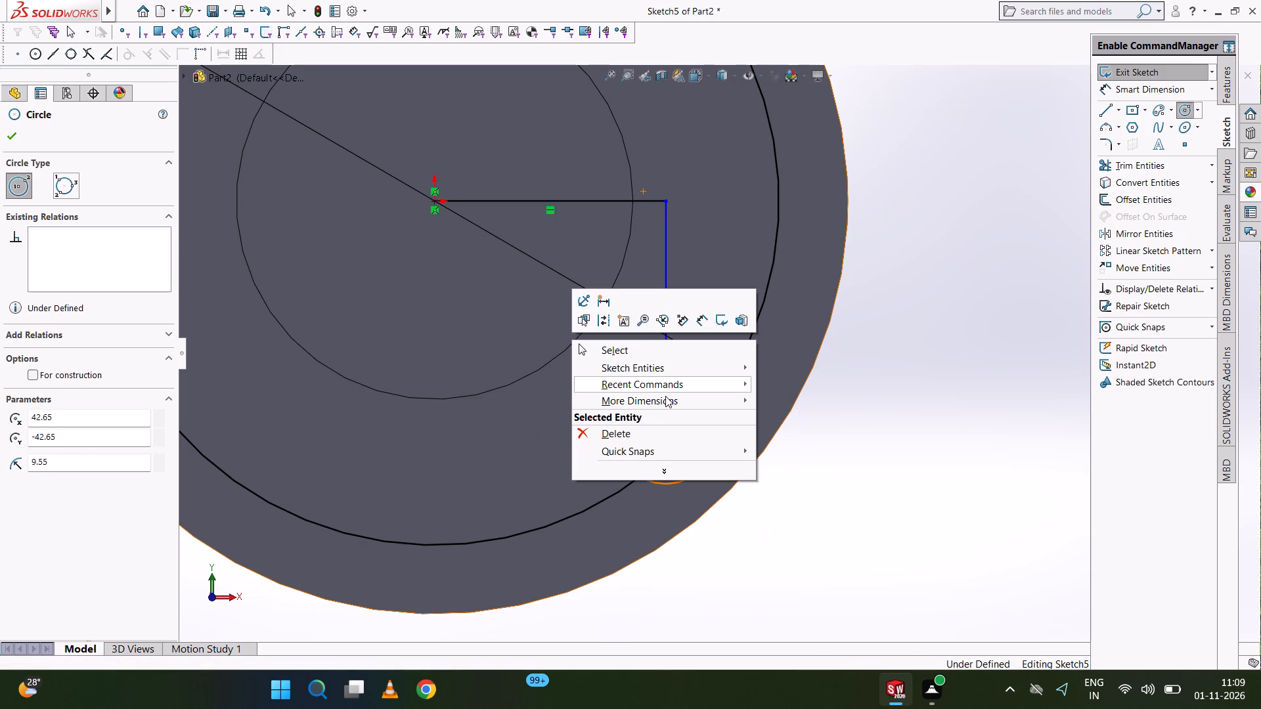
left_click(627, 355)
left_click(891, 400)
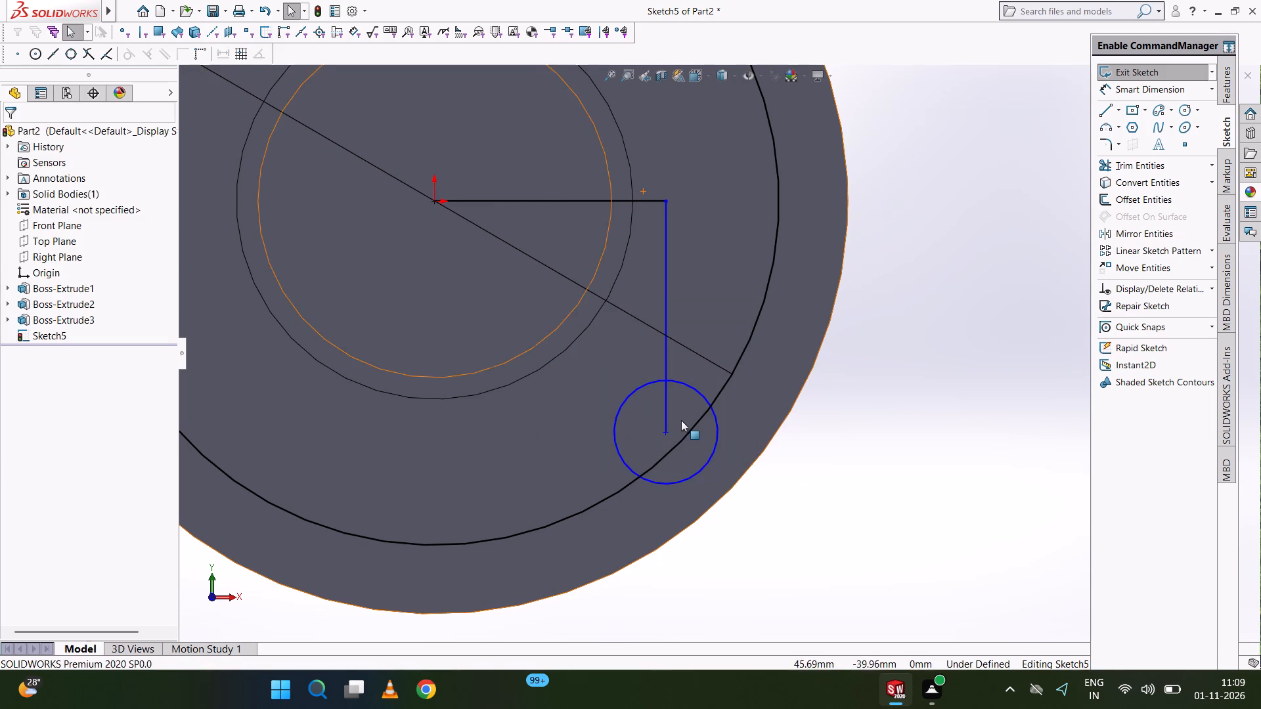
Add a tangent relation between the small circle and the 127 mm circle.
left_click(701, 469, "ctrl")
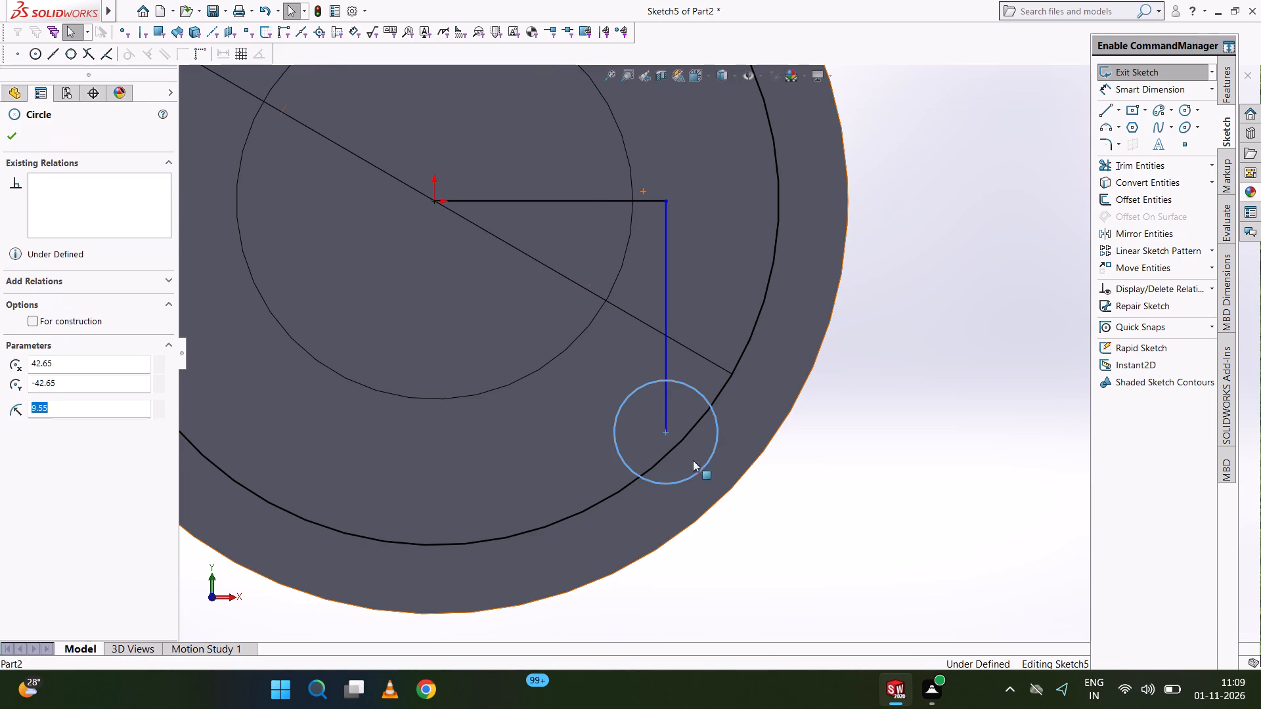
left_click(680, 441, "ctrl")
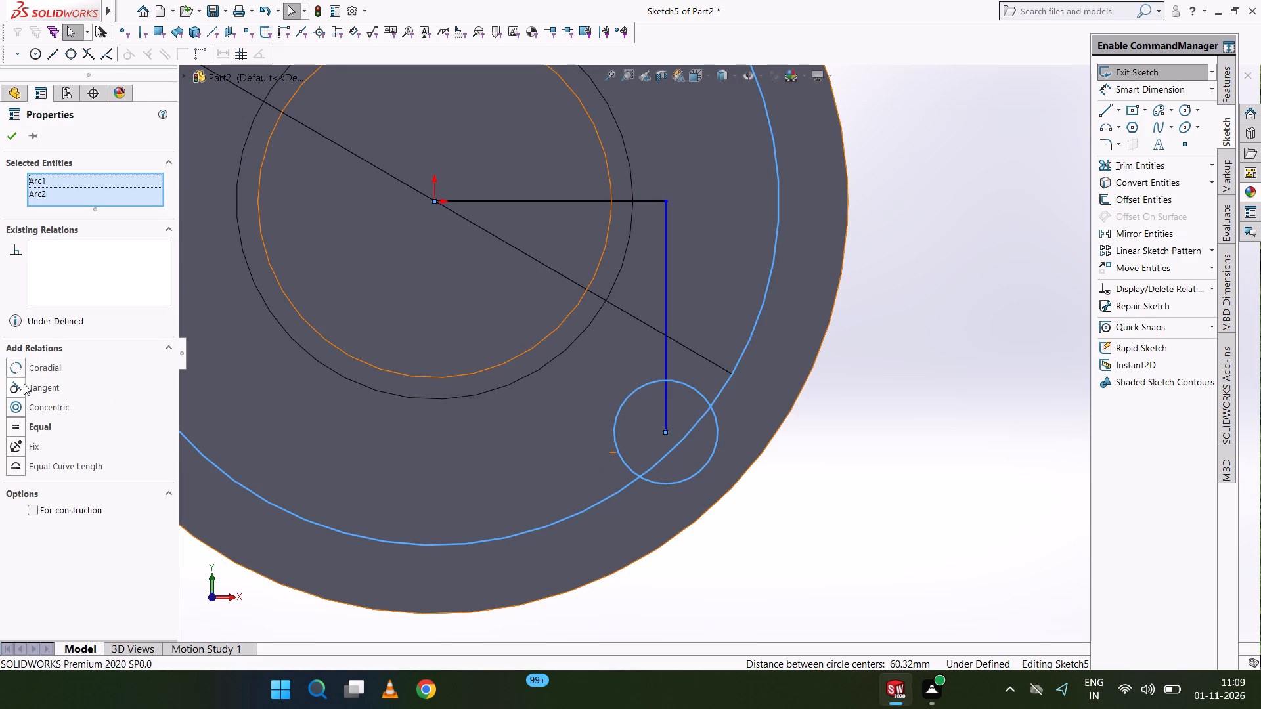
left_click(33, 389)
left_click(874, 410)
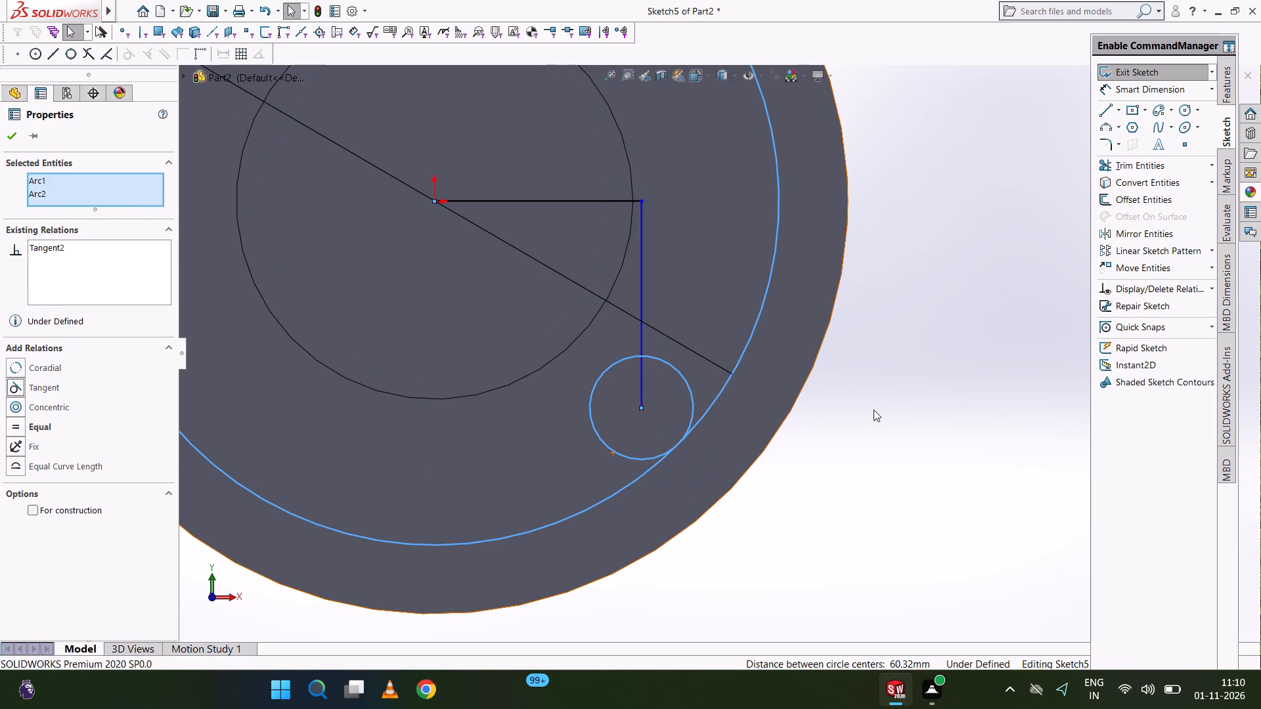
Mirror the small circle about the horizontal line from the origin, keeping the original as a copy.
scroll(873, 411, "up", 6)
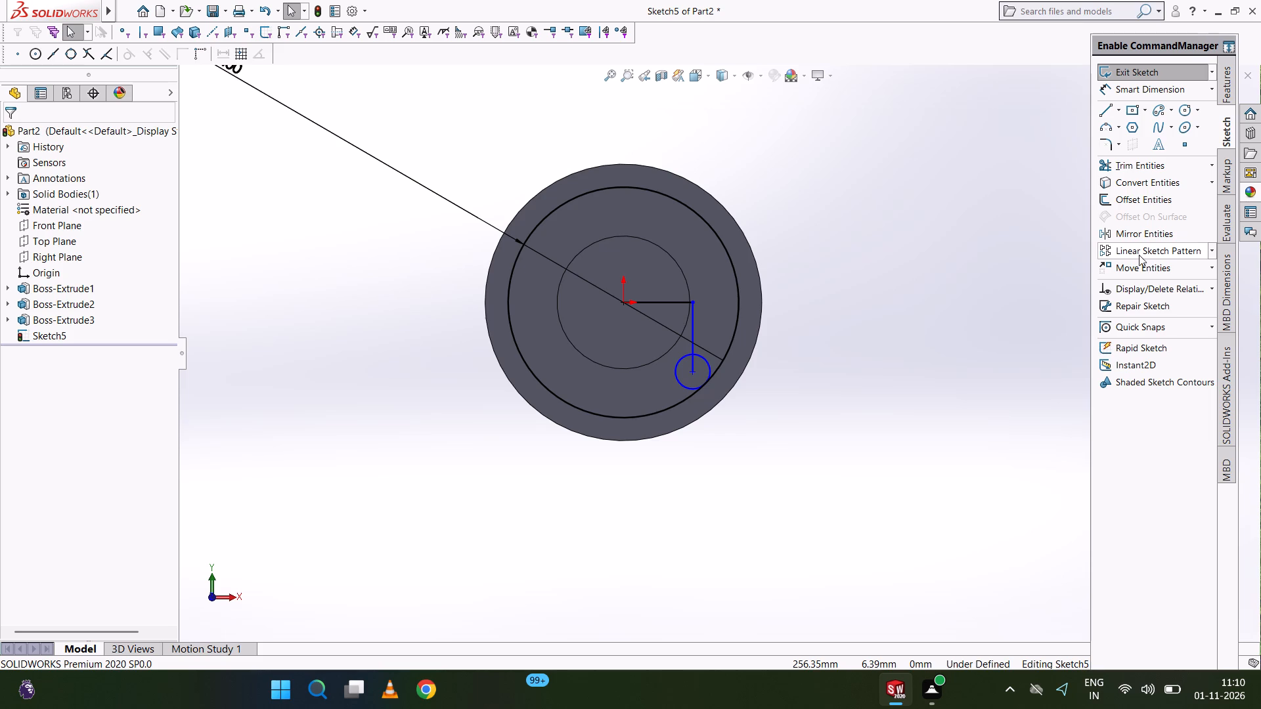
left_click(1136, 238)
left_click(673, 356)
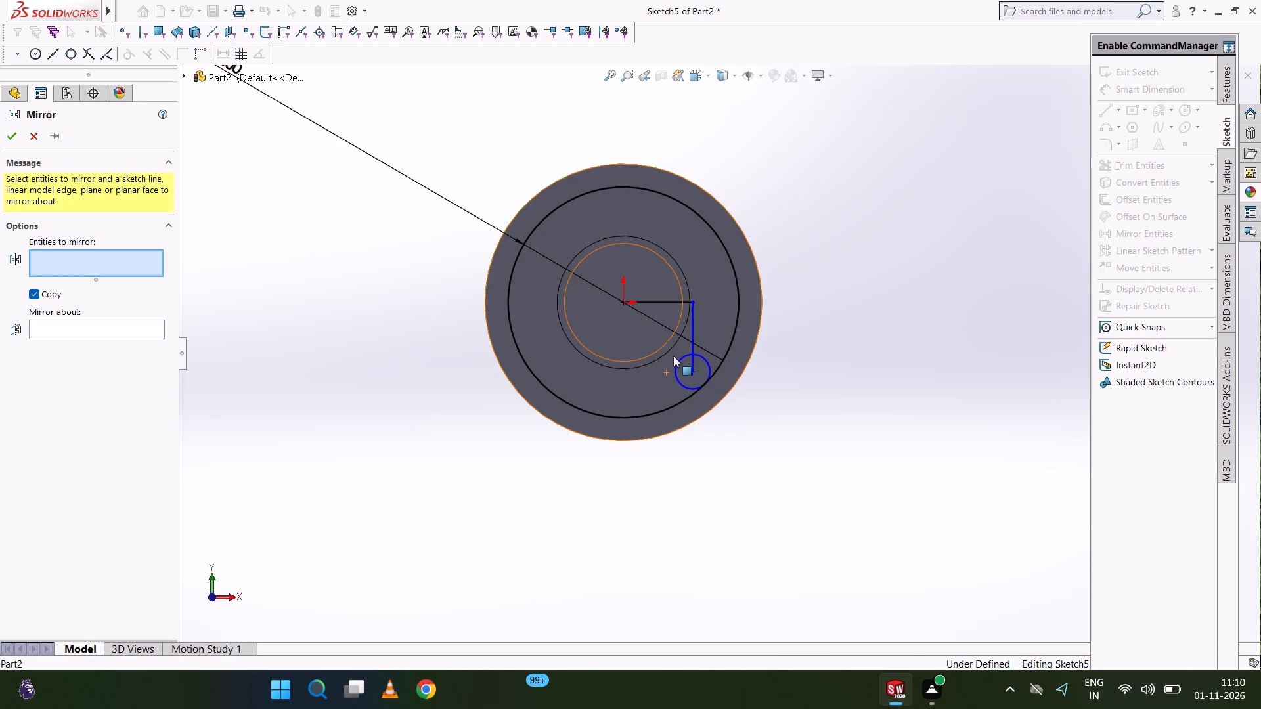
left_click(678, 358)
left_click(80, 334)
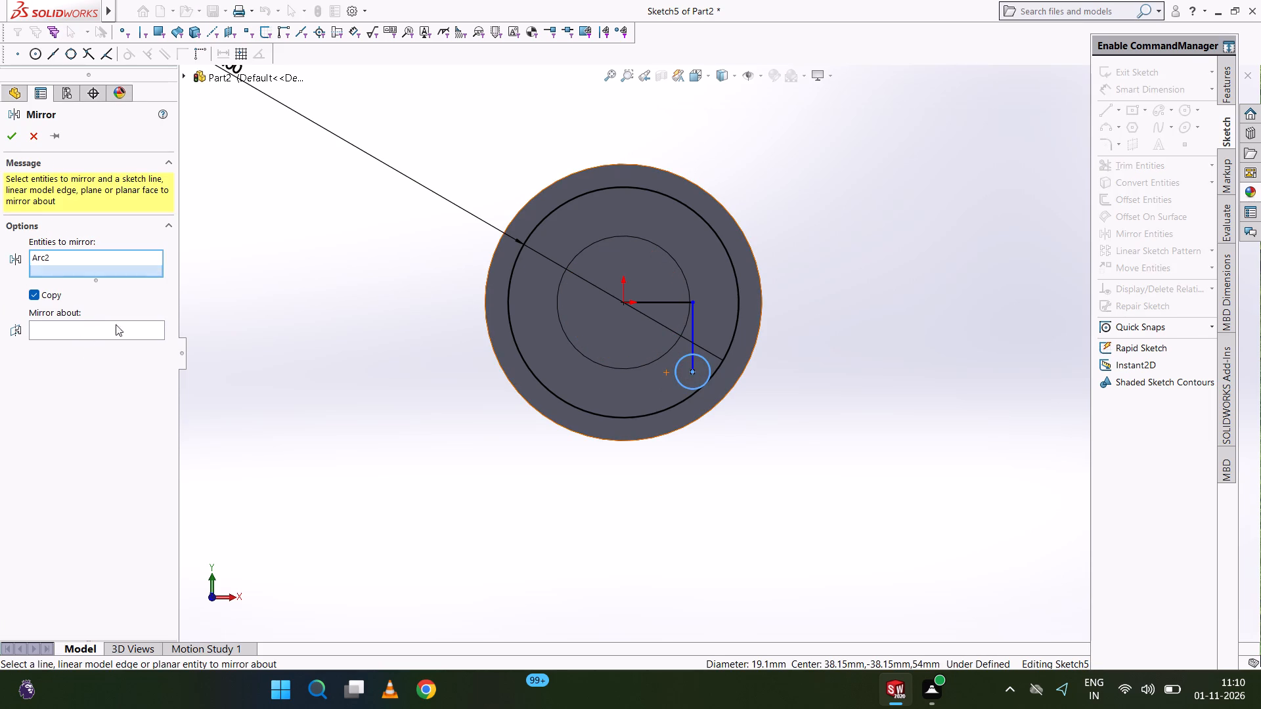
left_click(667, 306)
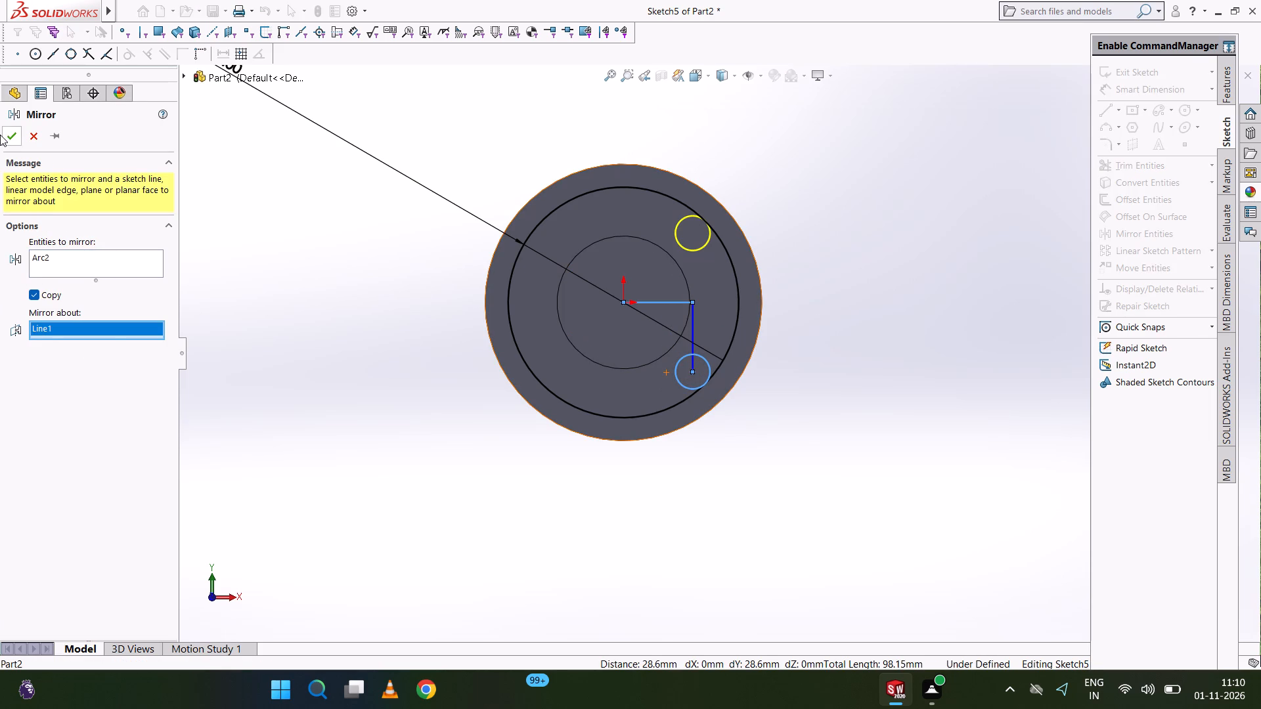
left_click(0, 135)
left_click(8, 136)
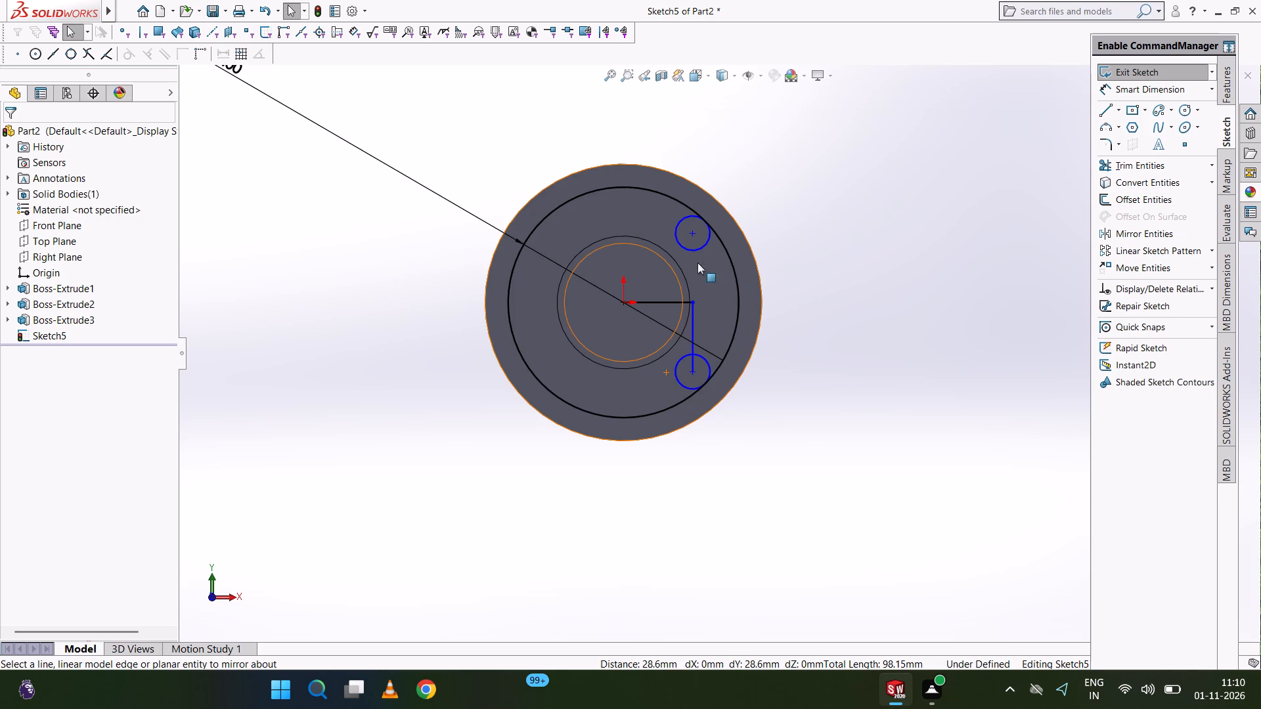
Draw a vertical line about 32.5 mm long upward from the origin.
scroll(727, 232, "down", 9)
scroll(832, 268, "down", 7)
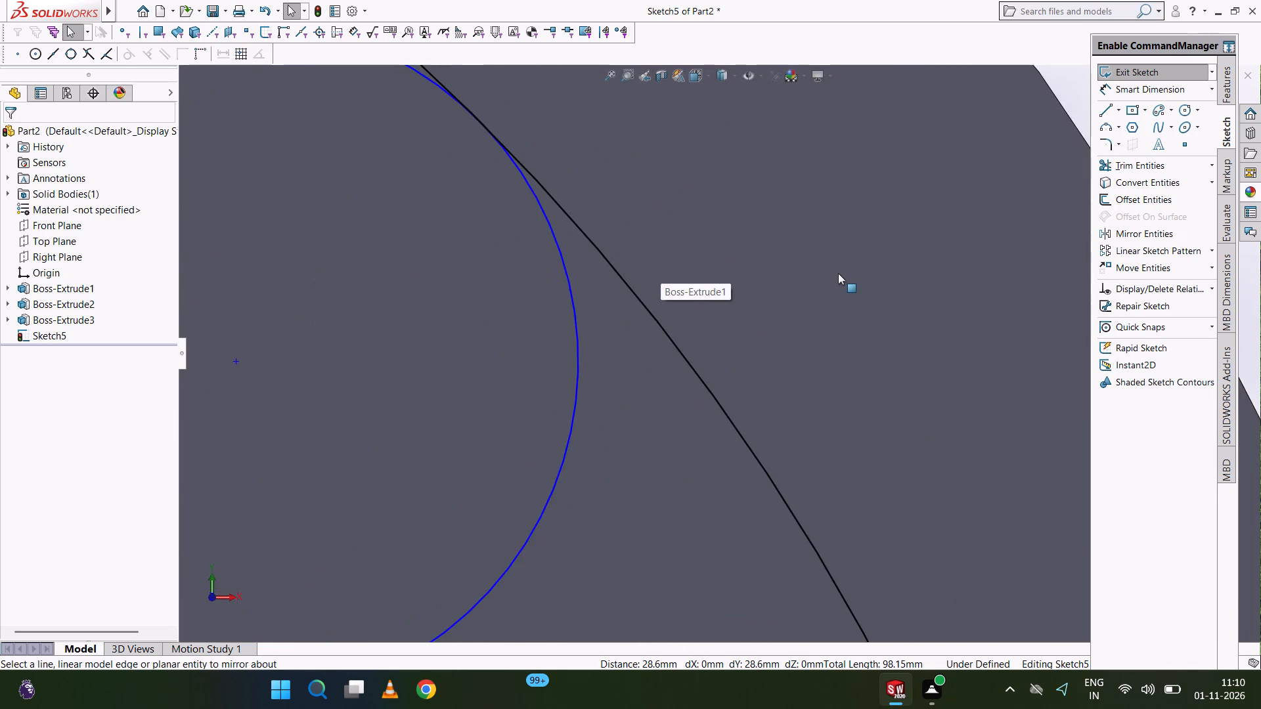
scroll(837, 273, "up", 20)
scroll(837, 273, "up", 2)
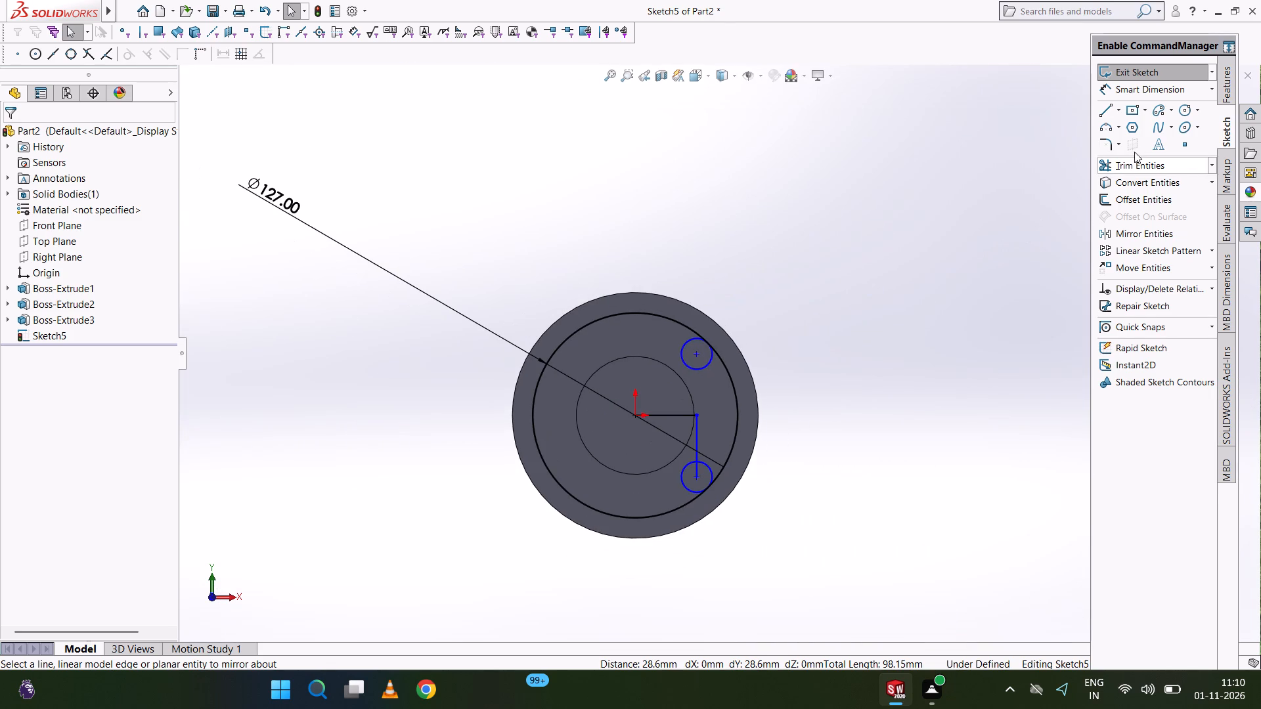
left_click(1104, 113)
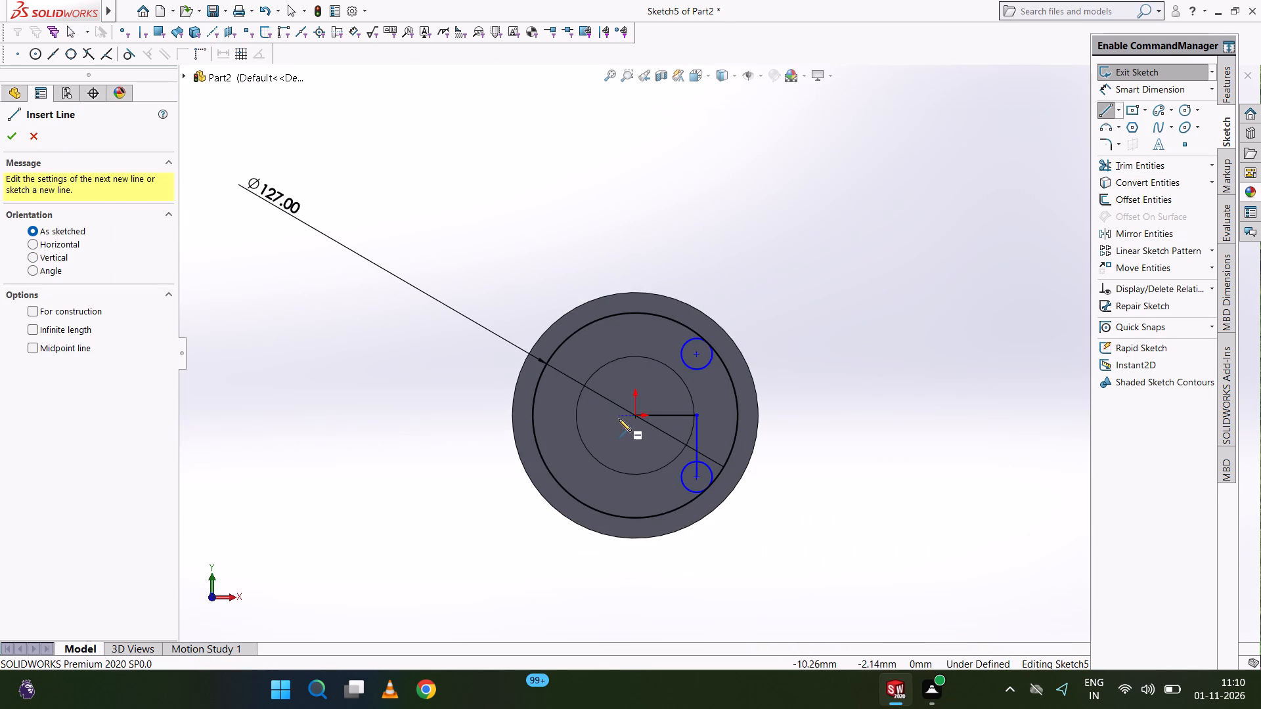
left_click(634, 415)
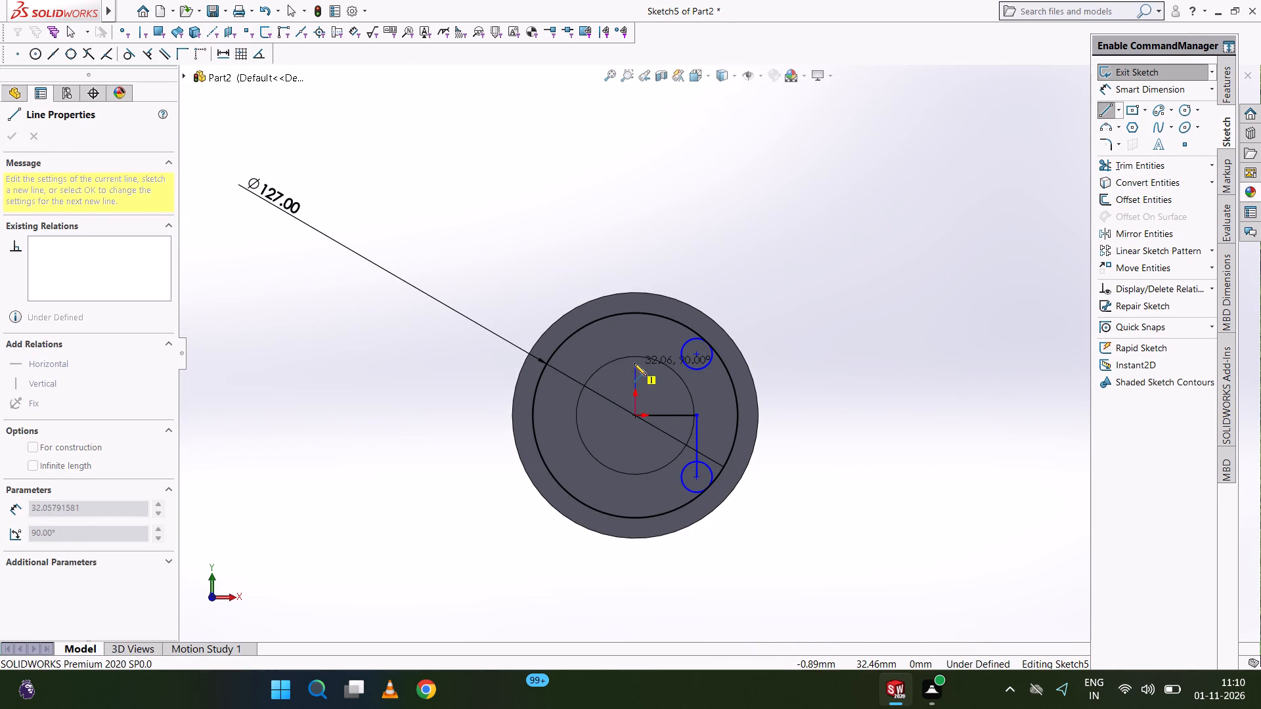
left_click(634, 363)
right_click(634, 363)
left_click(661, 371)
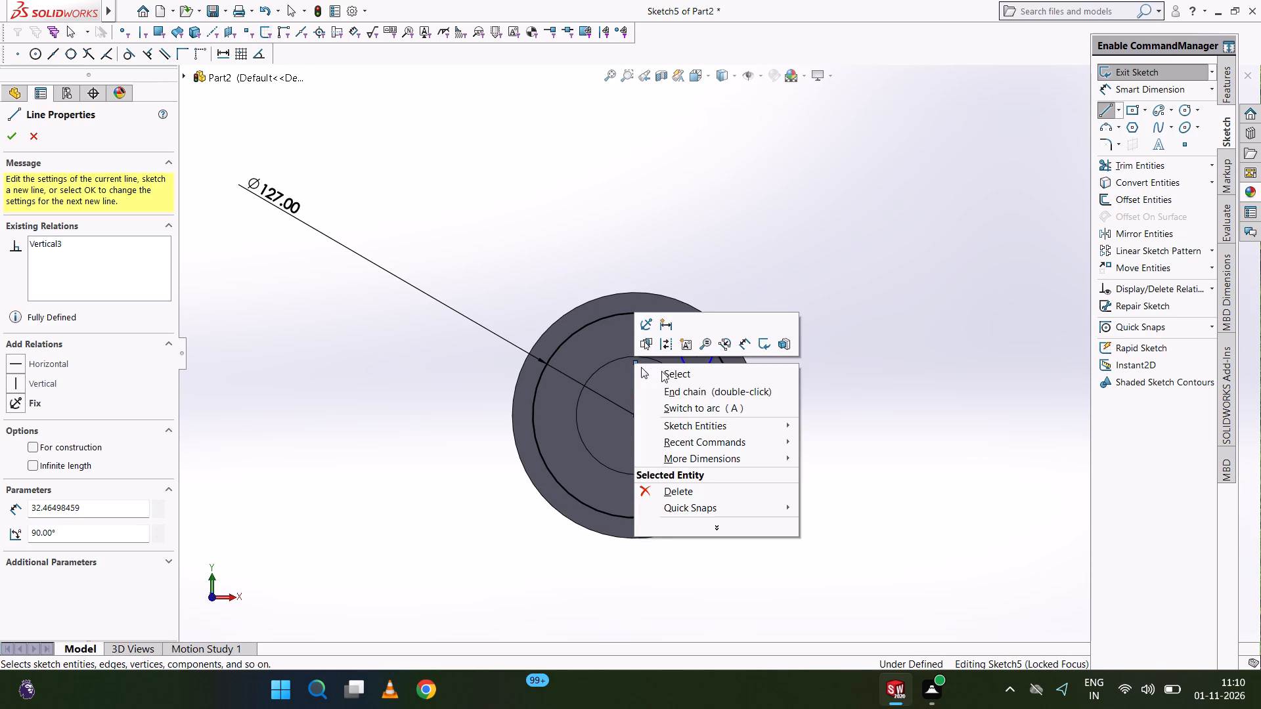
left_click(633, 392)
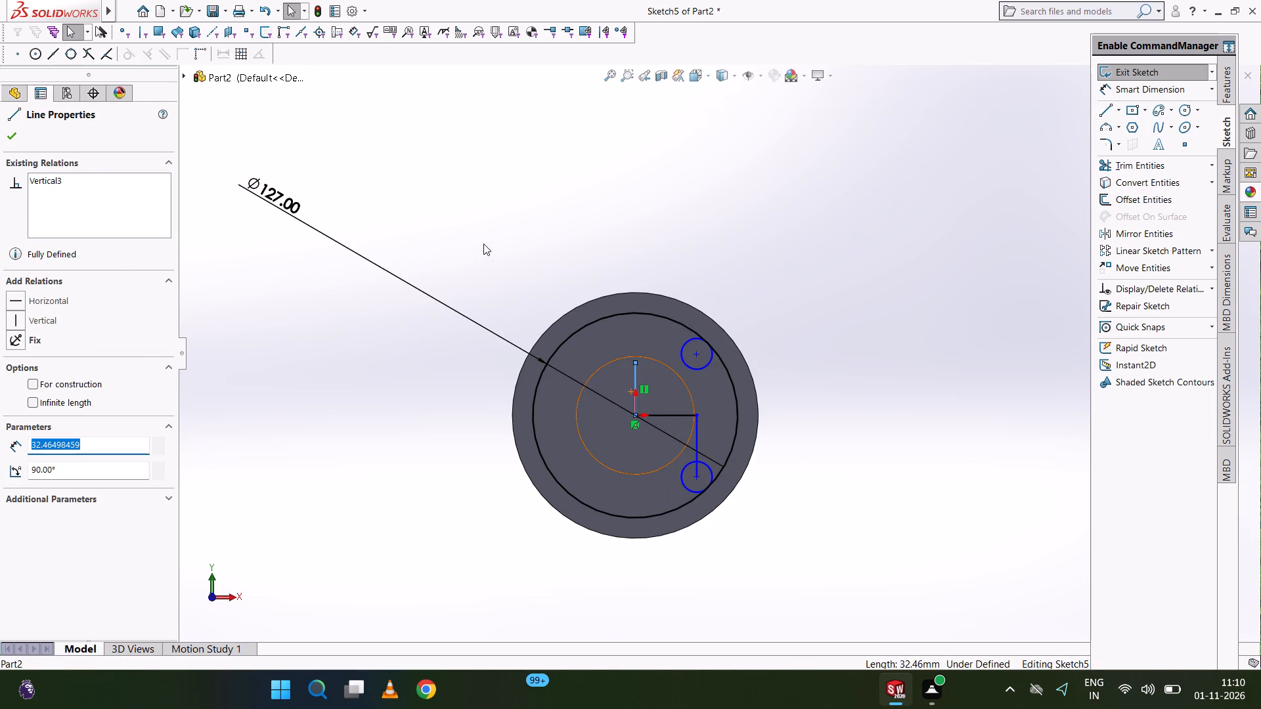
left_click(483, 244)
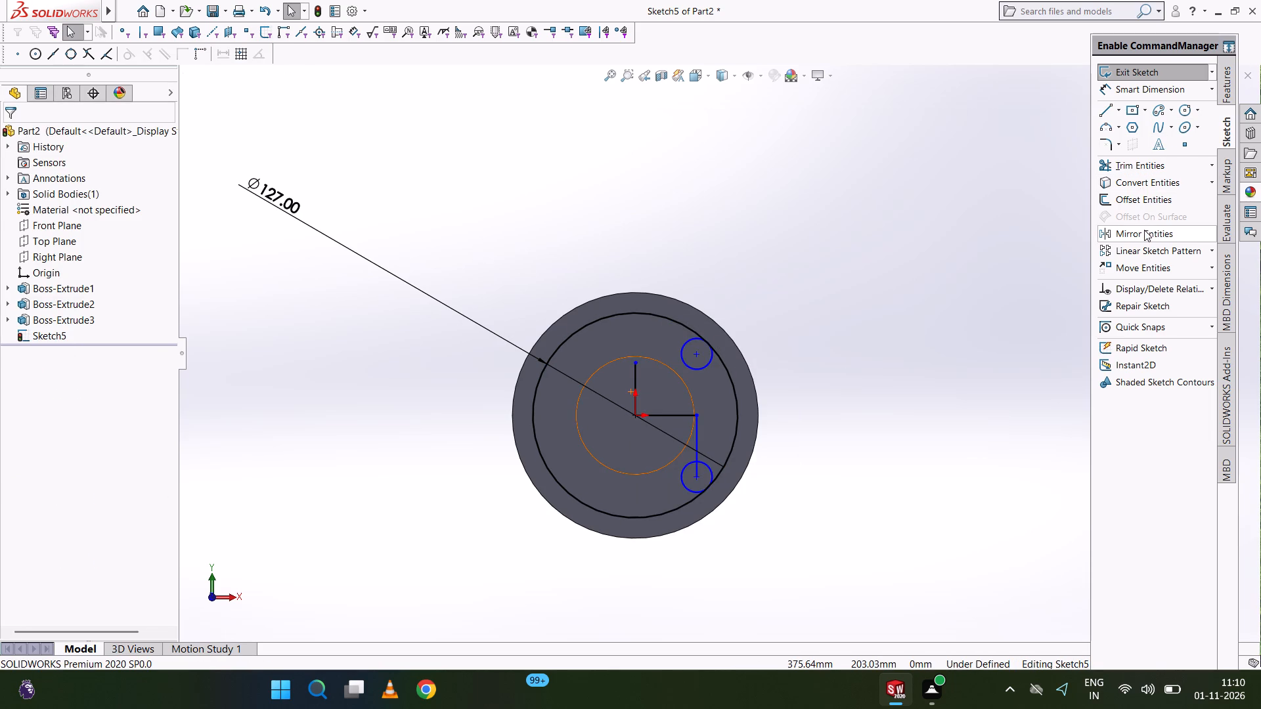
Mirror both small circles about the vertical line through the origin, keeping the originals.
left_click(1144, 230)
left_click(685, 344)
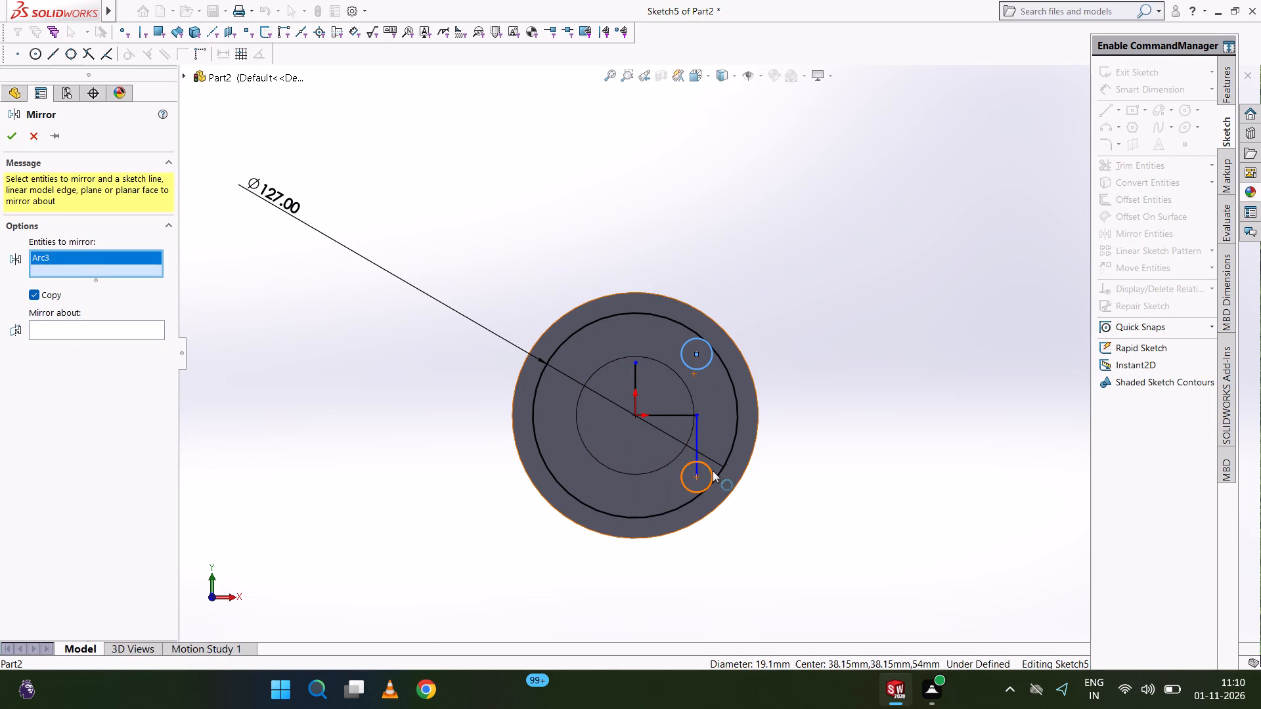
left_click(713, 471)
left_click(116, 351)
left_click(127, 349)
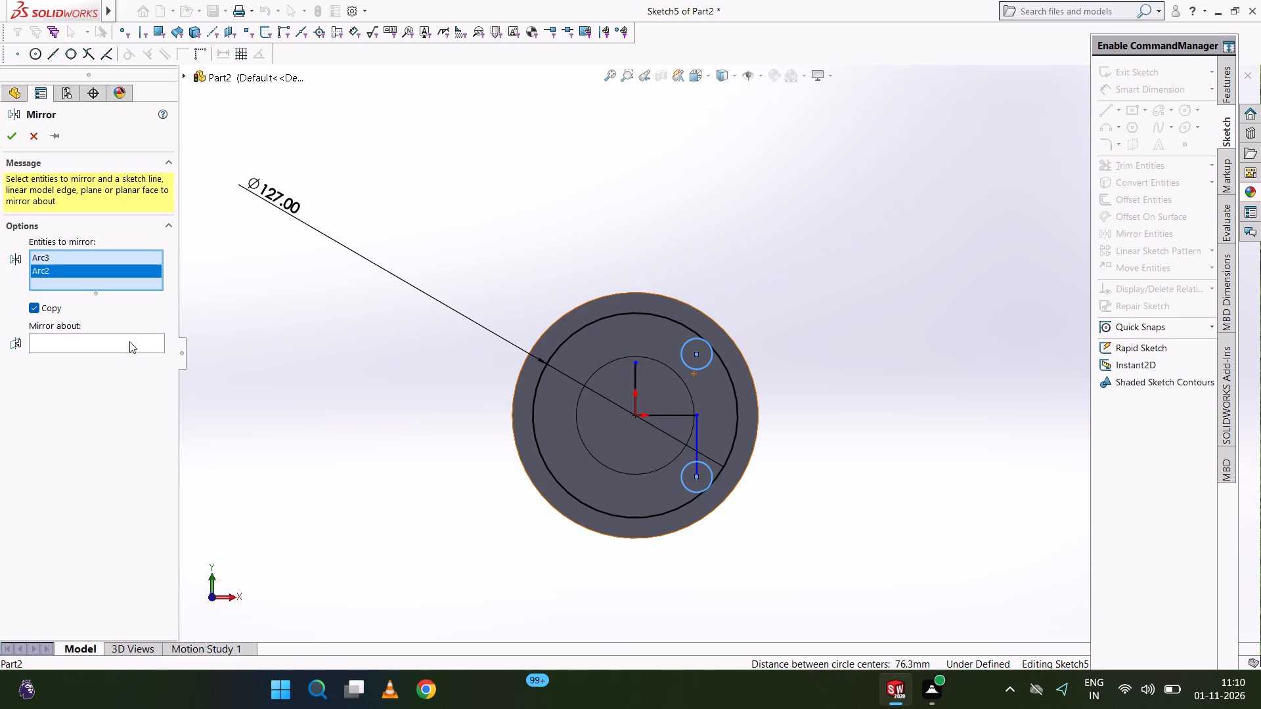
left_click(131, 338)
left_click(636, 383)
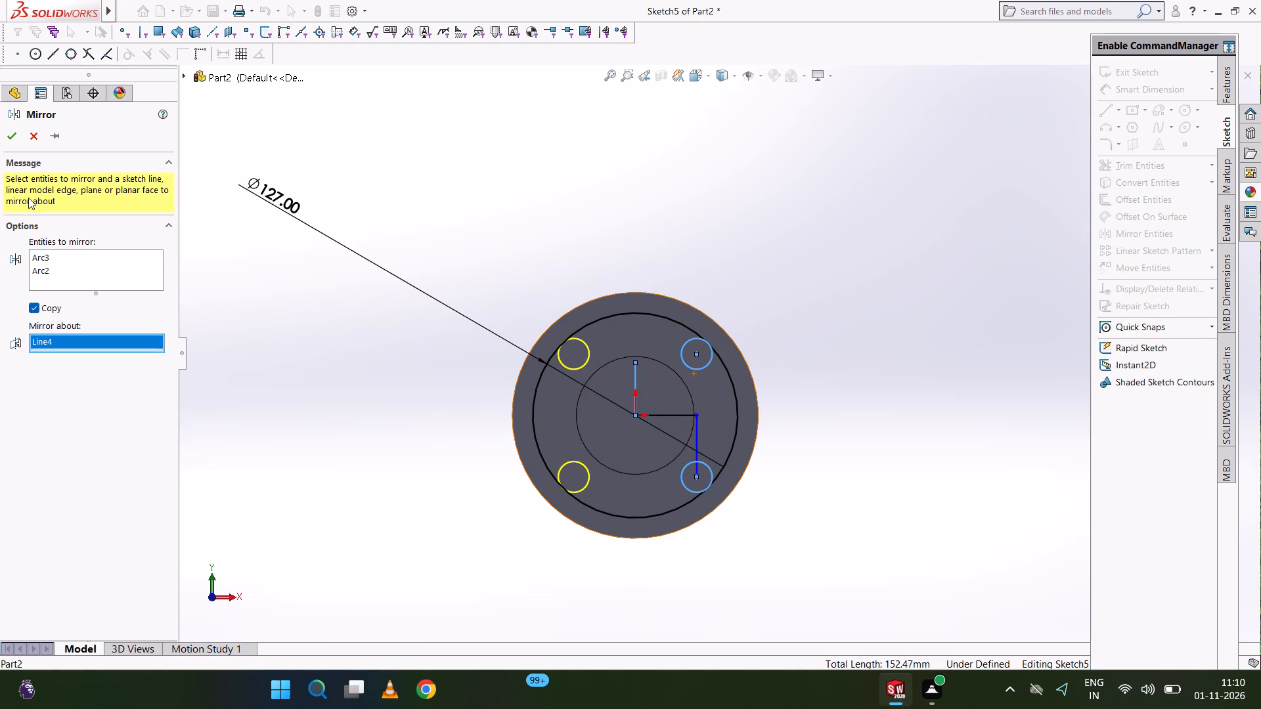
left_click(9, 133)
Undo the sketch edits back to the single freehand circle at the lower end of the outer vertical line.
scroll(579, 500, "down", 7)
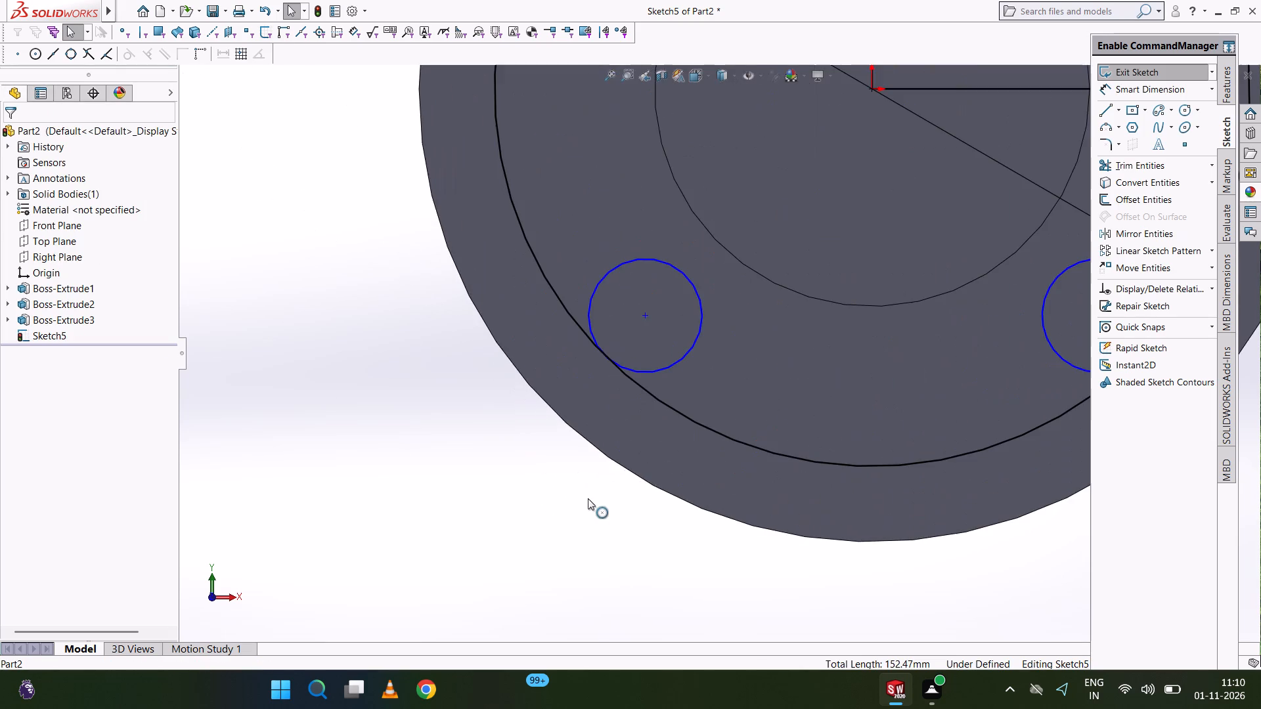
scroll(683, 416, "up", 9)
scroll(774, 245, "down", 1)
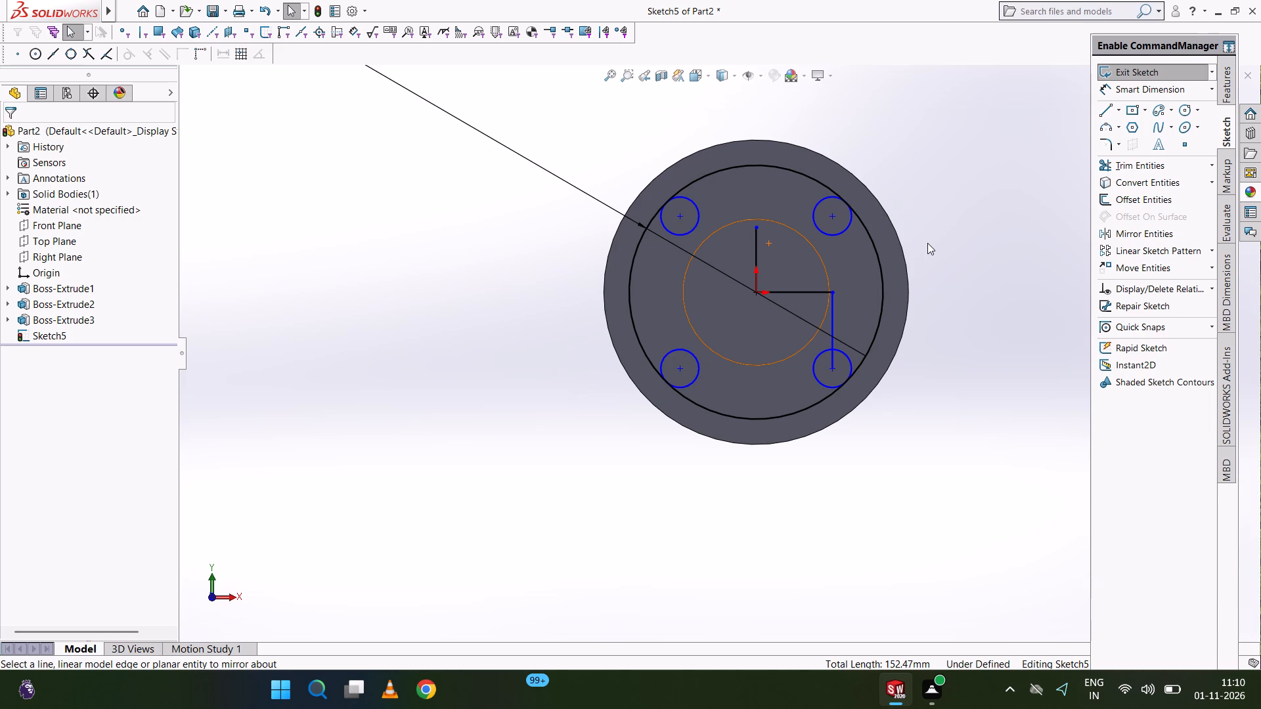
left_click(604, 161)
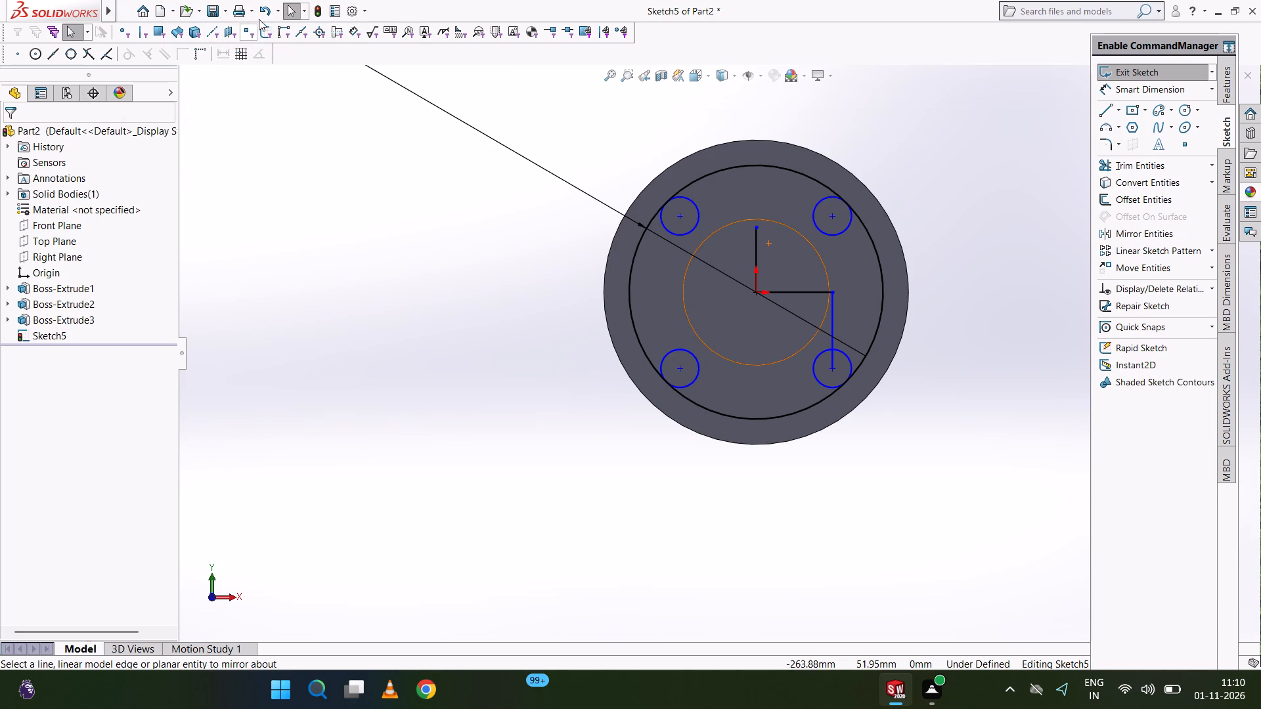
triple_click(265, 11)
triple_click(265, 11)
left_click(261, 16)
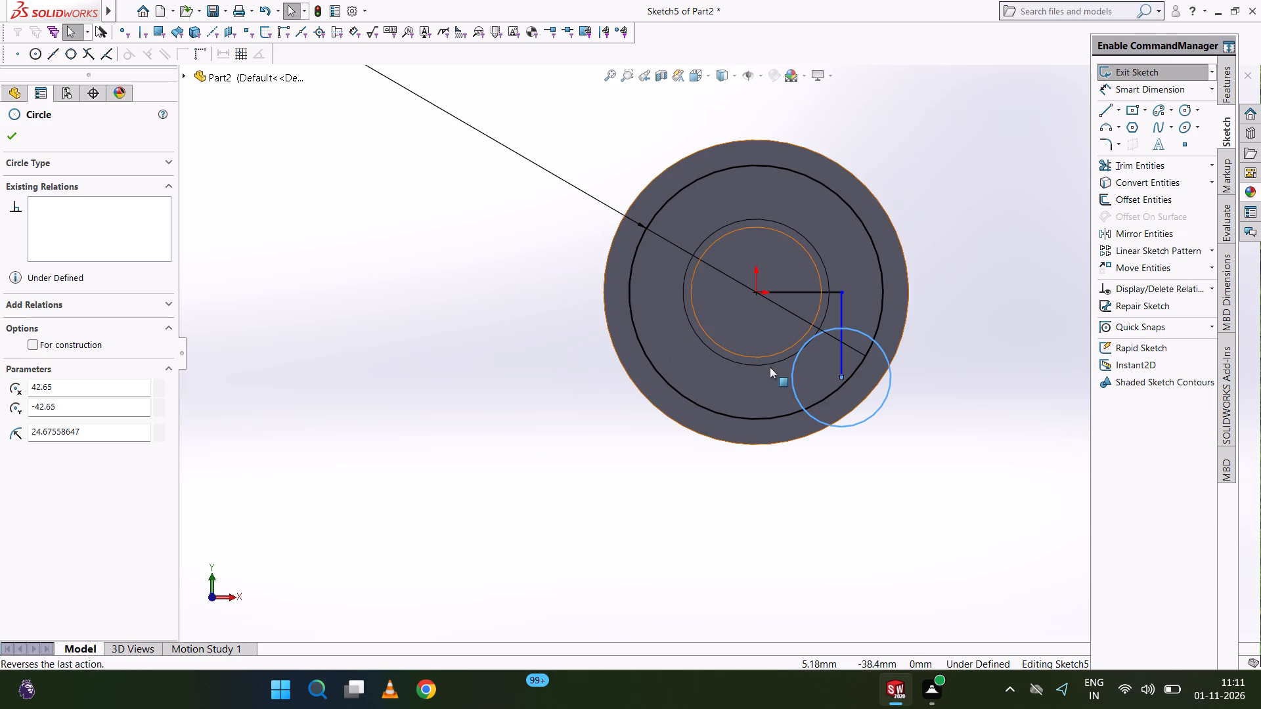
Set the radius of the small circle at the vertical line's lower end to 39.9/2 mm.
left_click(795, 391)
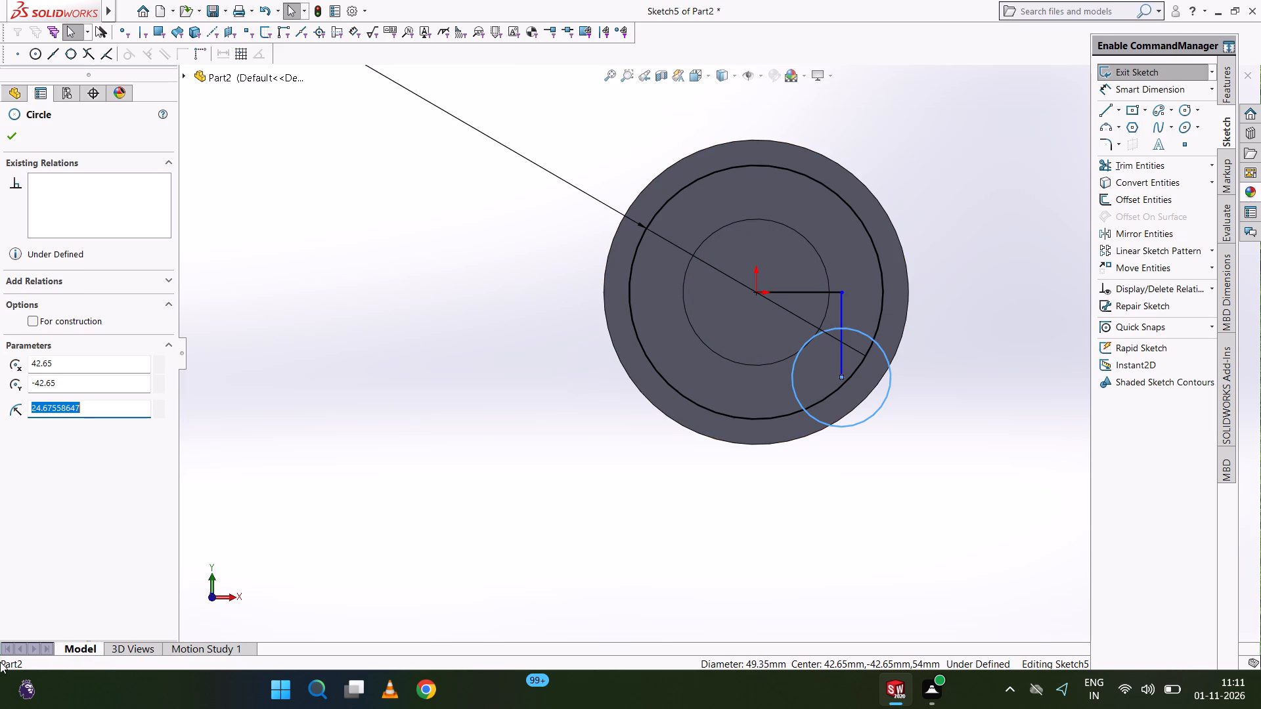
type("39.")
type("9/3")
key("BackSpace")
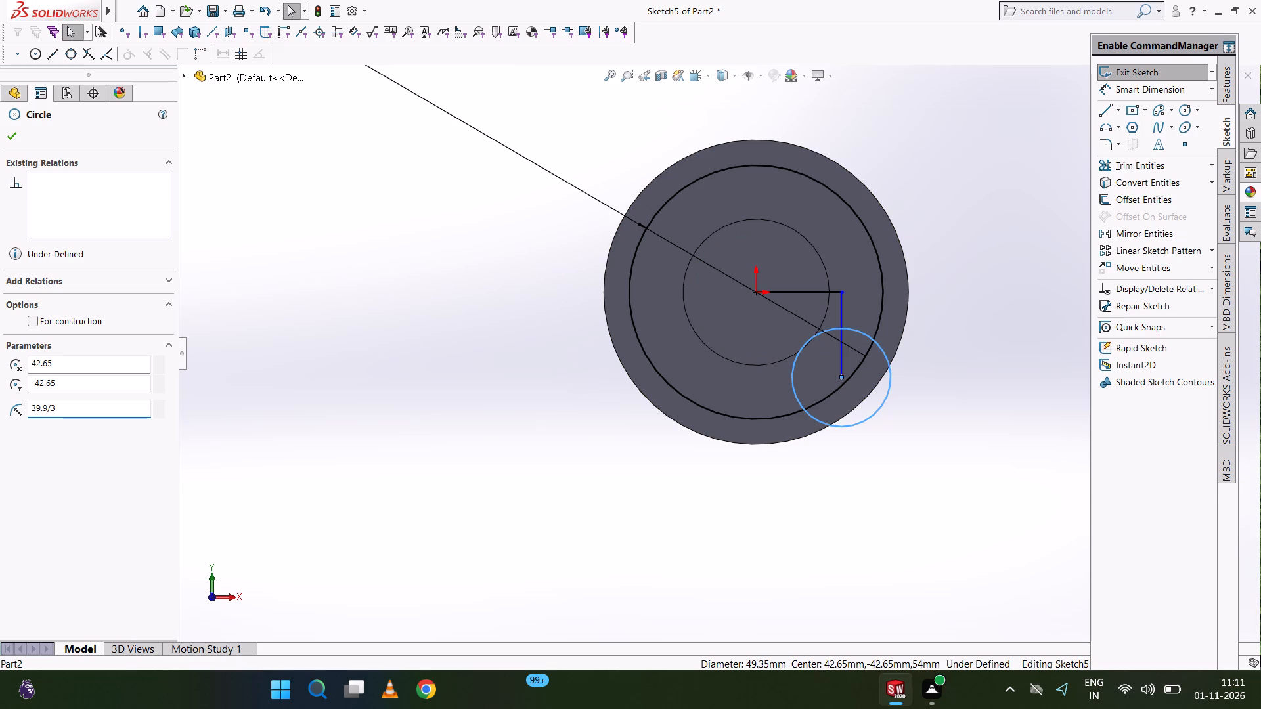
key("2")
key("Return")
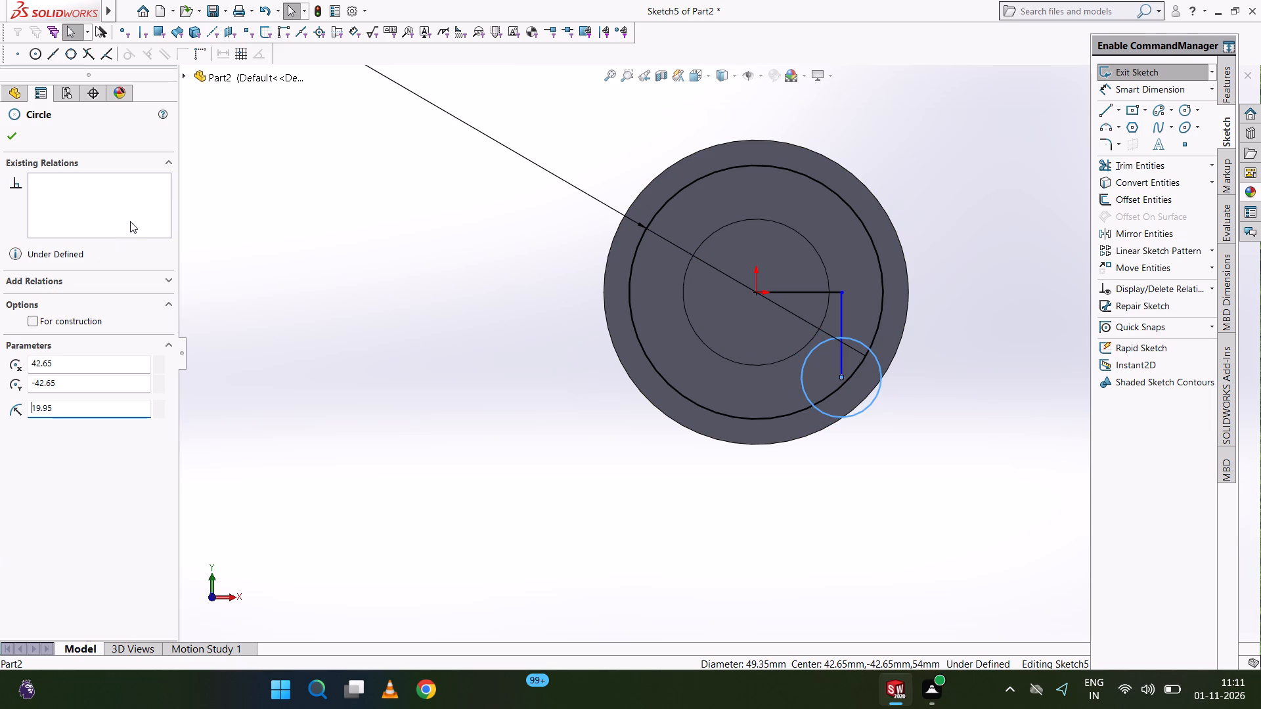
left_click(15, 133)
left_click(447, 338)
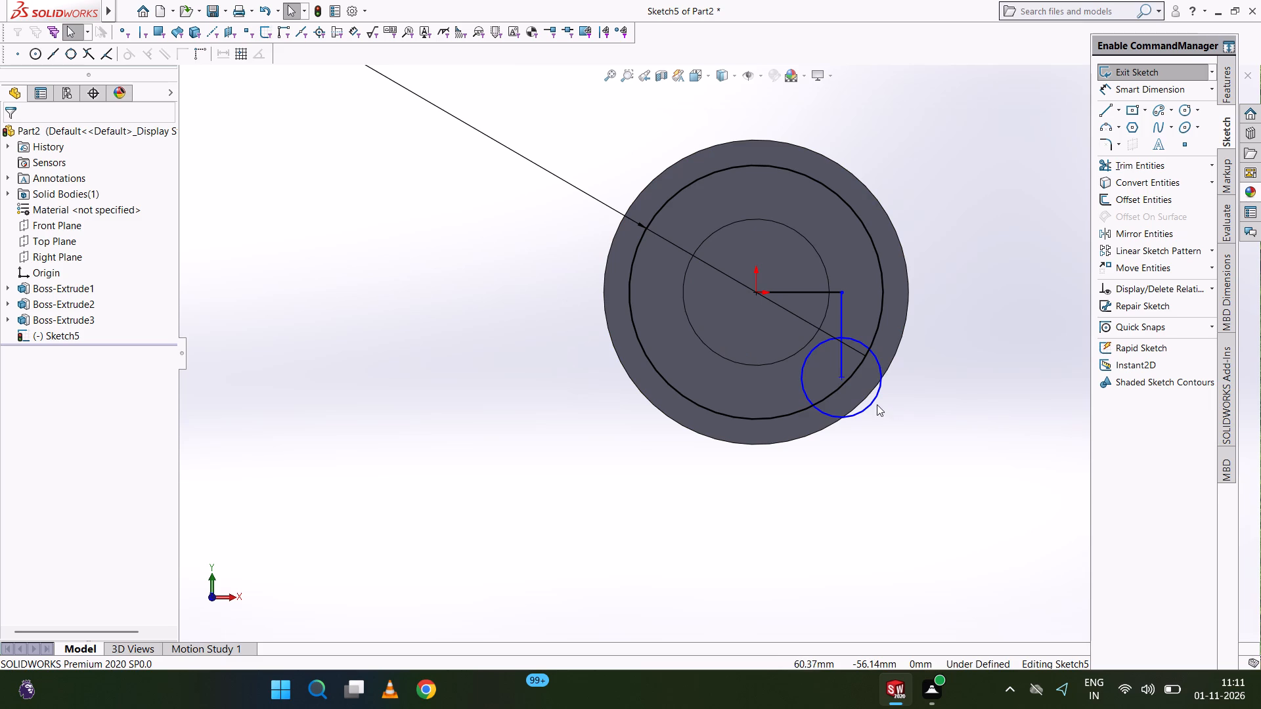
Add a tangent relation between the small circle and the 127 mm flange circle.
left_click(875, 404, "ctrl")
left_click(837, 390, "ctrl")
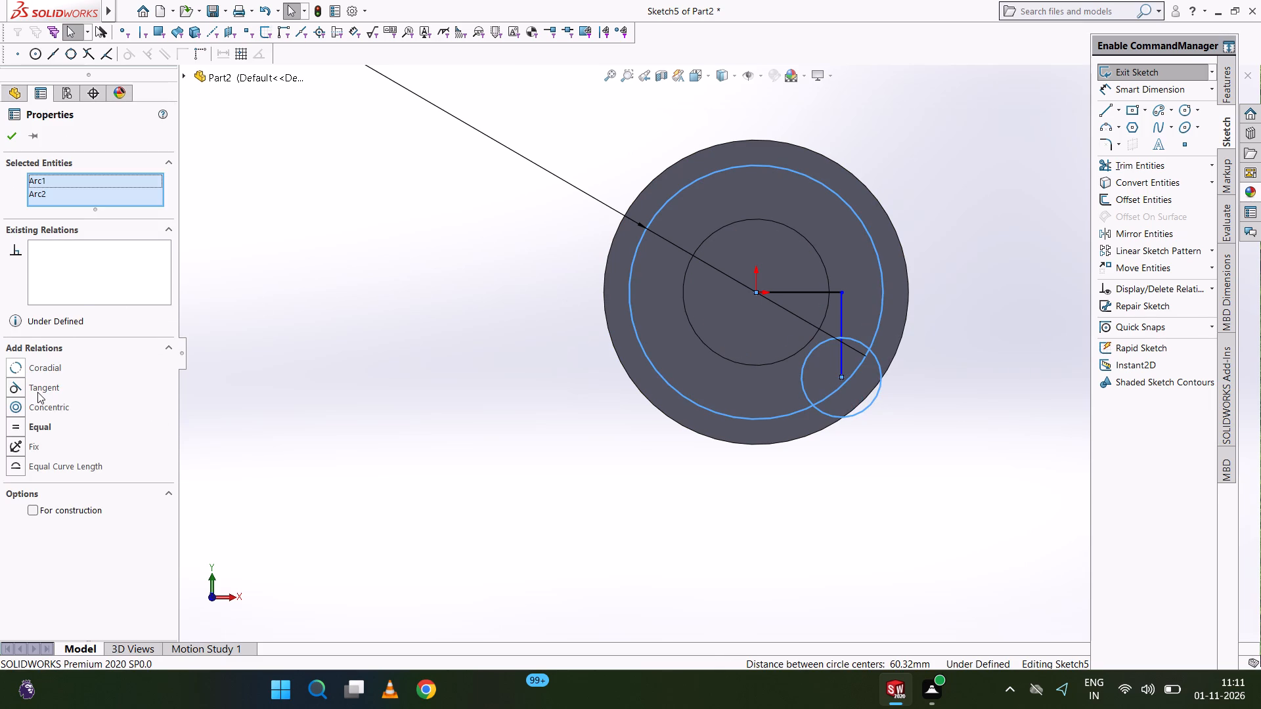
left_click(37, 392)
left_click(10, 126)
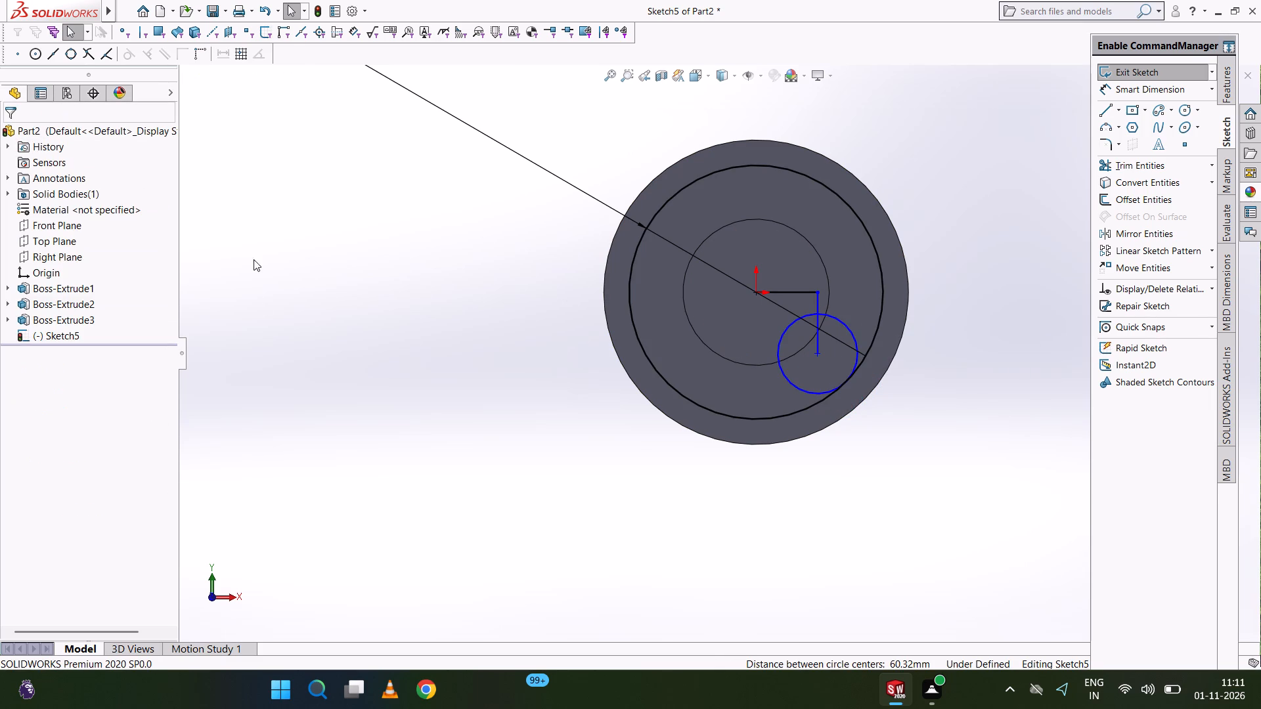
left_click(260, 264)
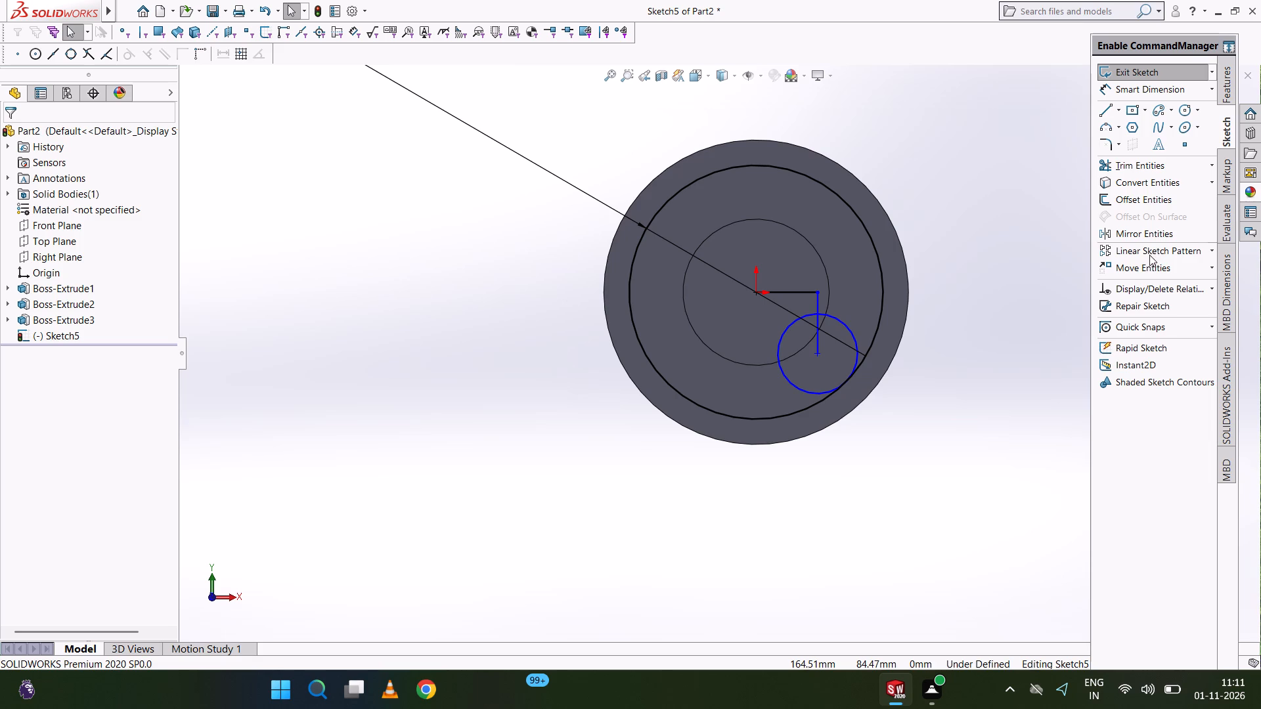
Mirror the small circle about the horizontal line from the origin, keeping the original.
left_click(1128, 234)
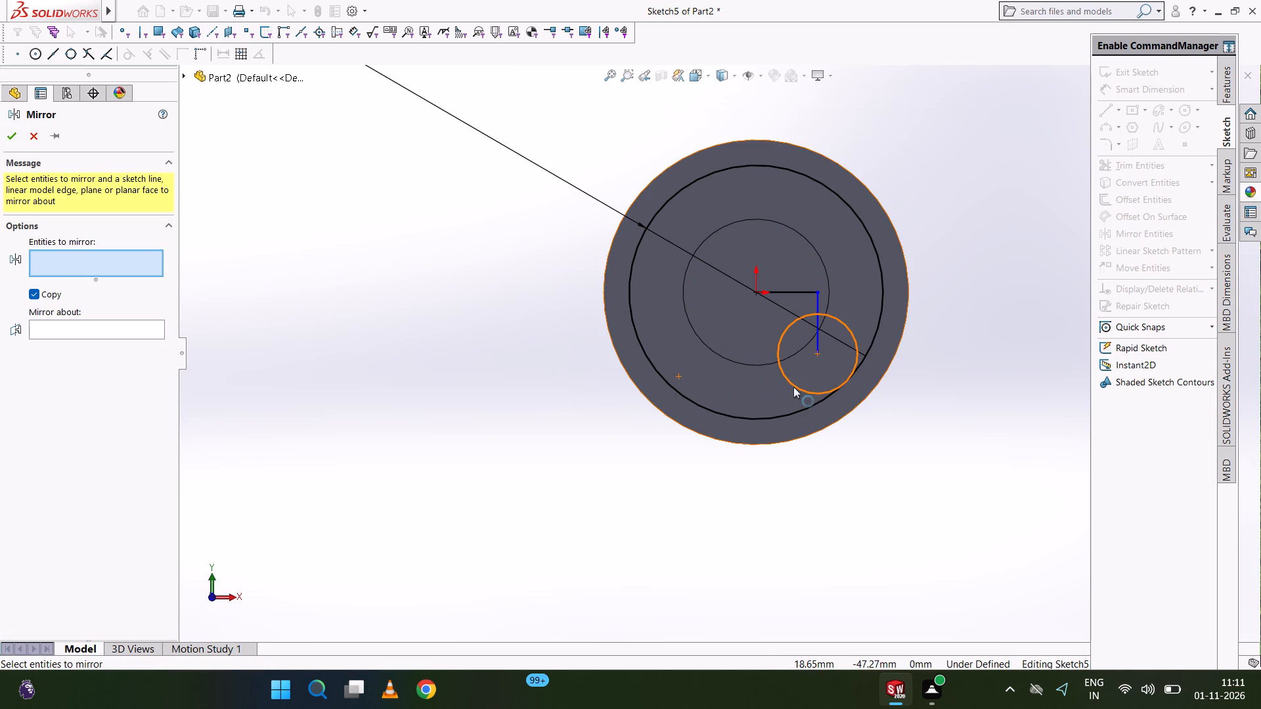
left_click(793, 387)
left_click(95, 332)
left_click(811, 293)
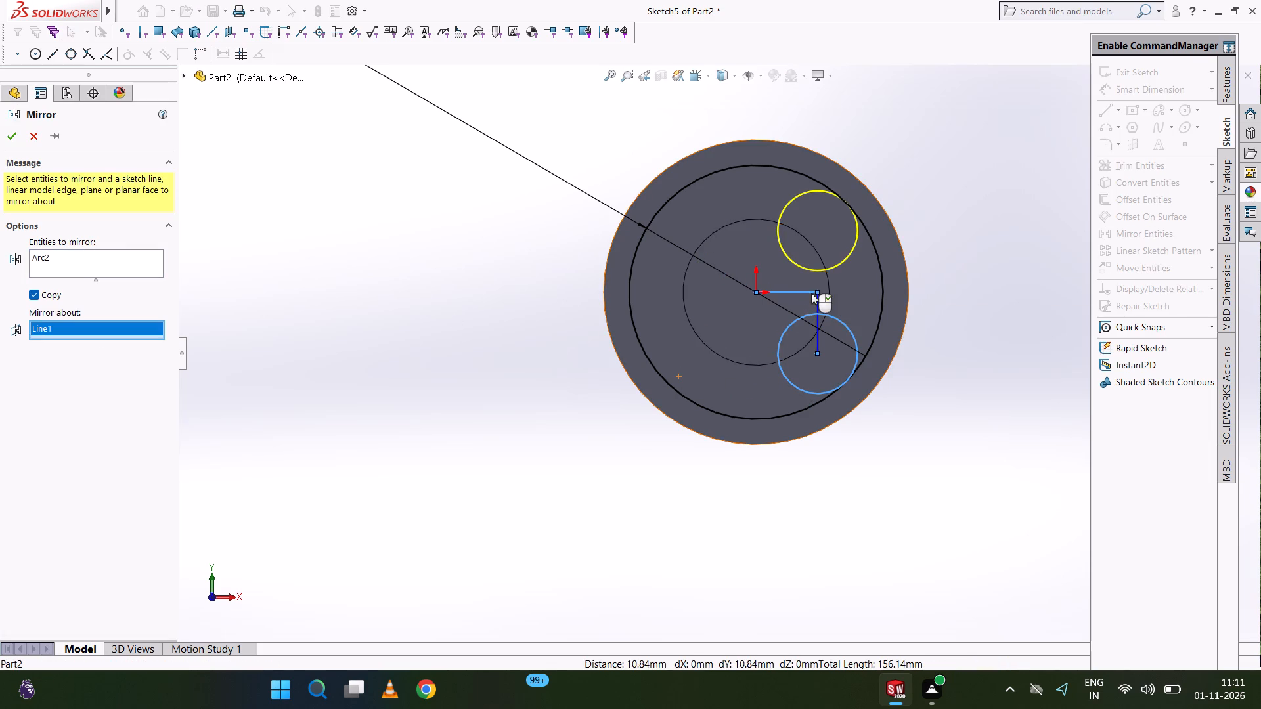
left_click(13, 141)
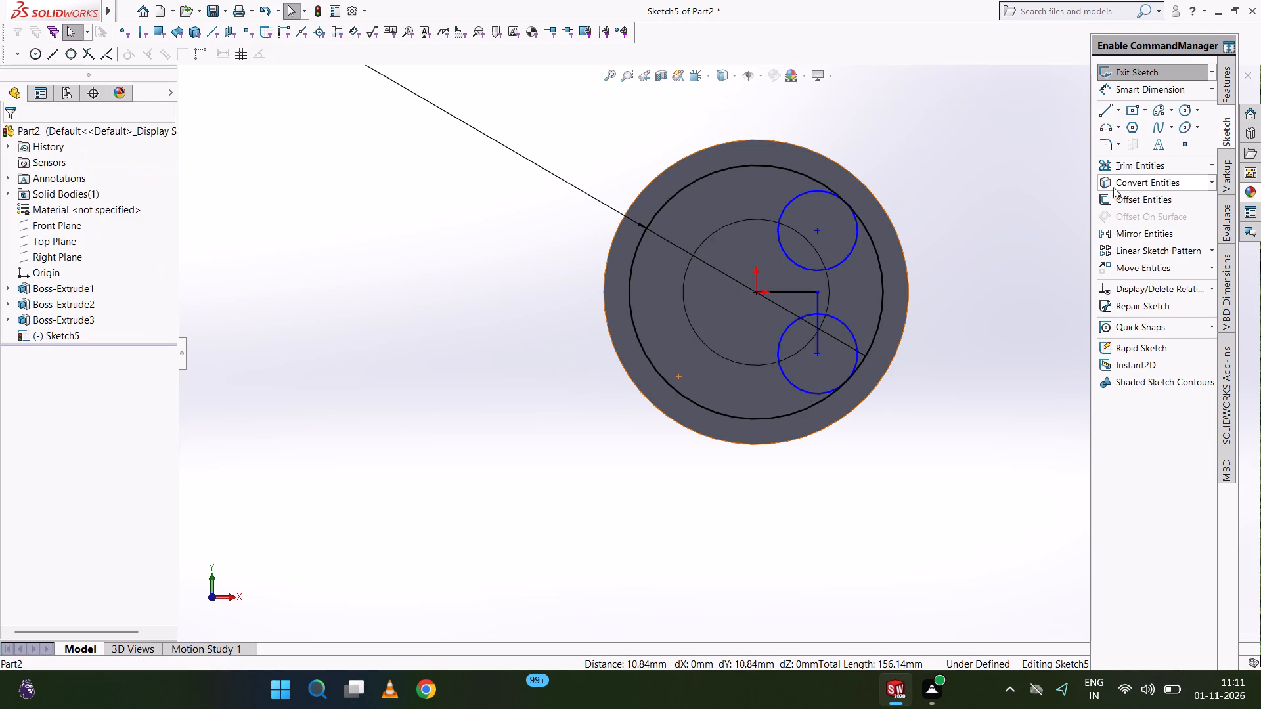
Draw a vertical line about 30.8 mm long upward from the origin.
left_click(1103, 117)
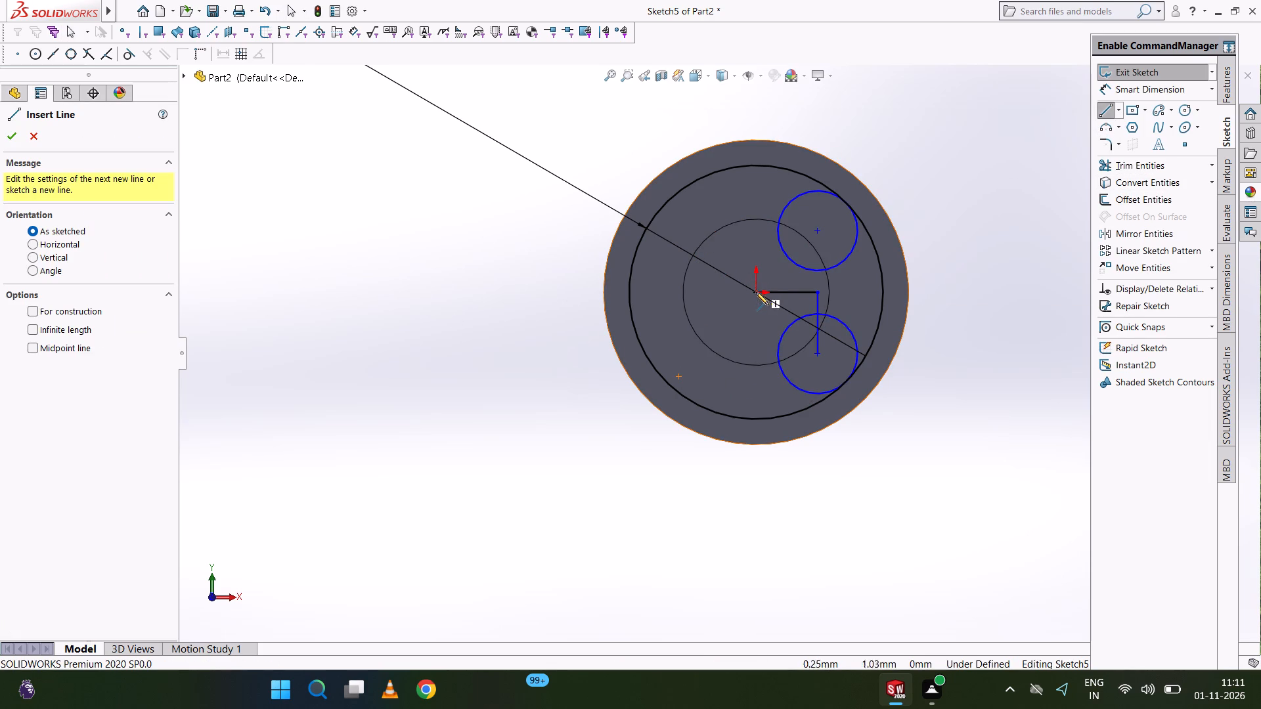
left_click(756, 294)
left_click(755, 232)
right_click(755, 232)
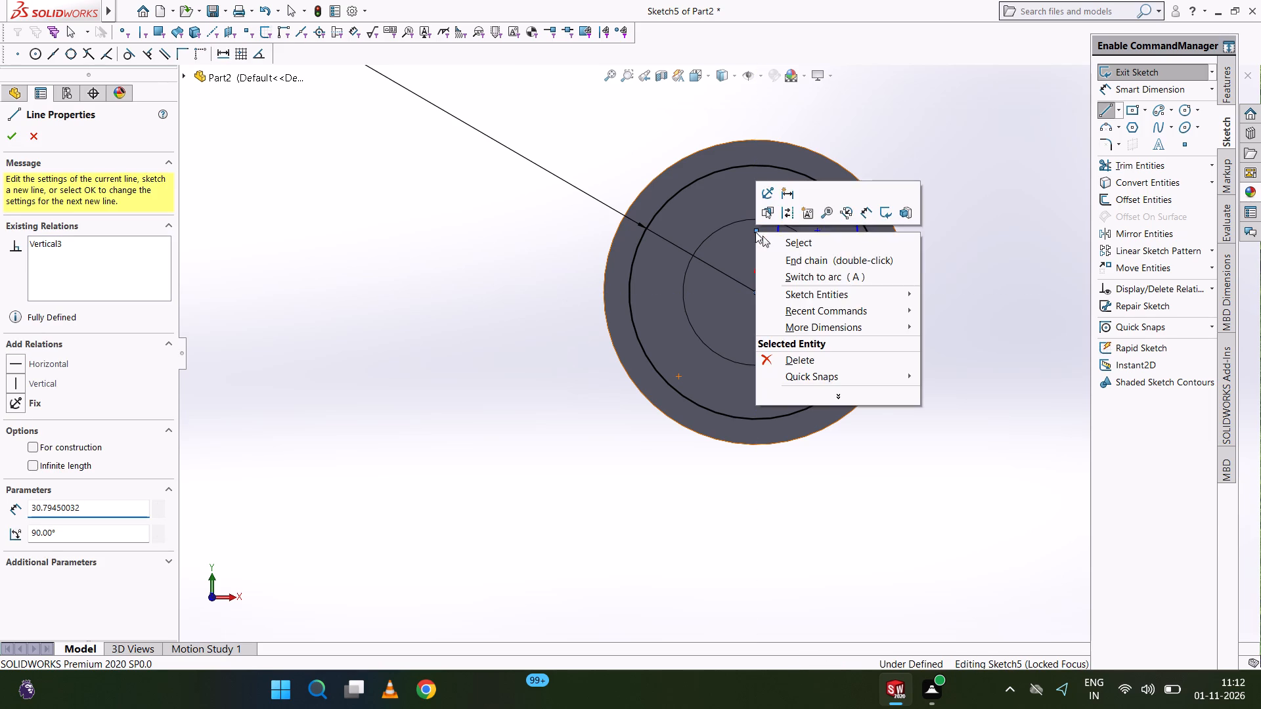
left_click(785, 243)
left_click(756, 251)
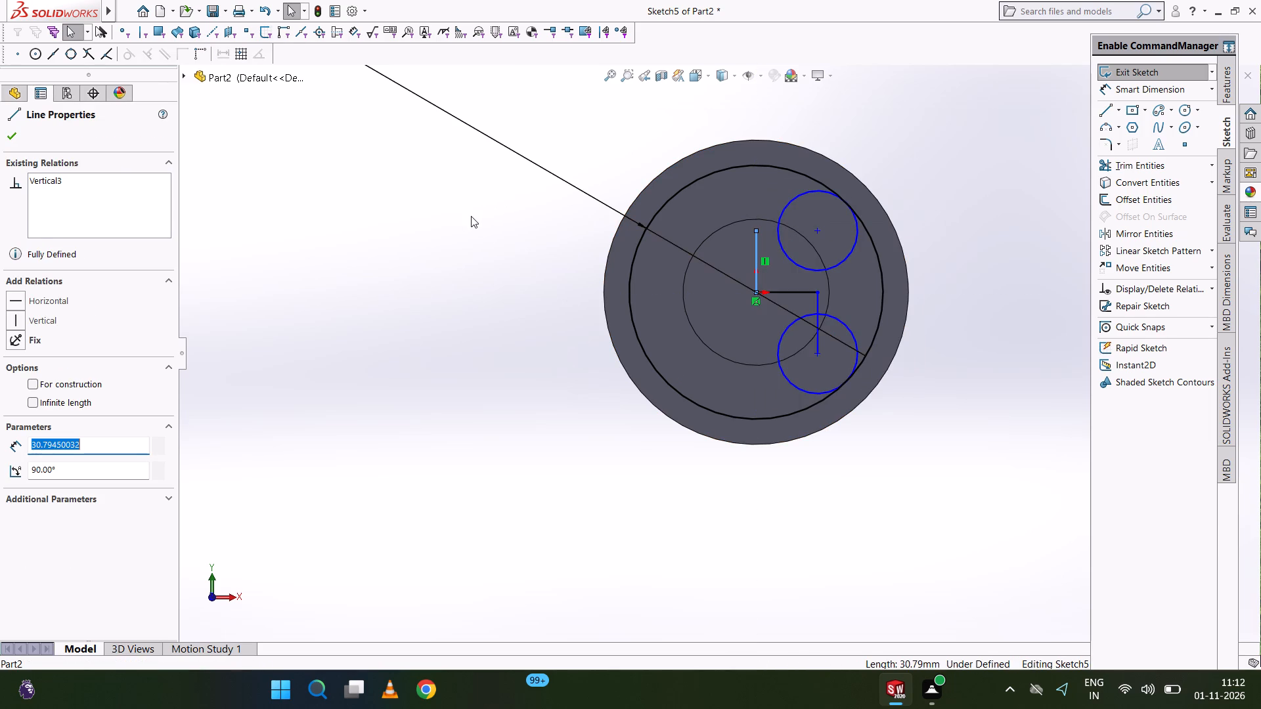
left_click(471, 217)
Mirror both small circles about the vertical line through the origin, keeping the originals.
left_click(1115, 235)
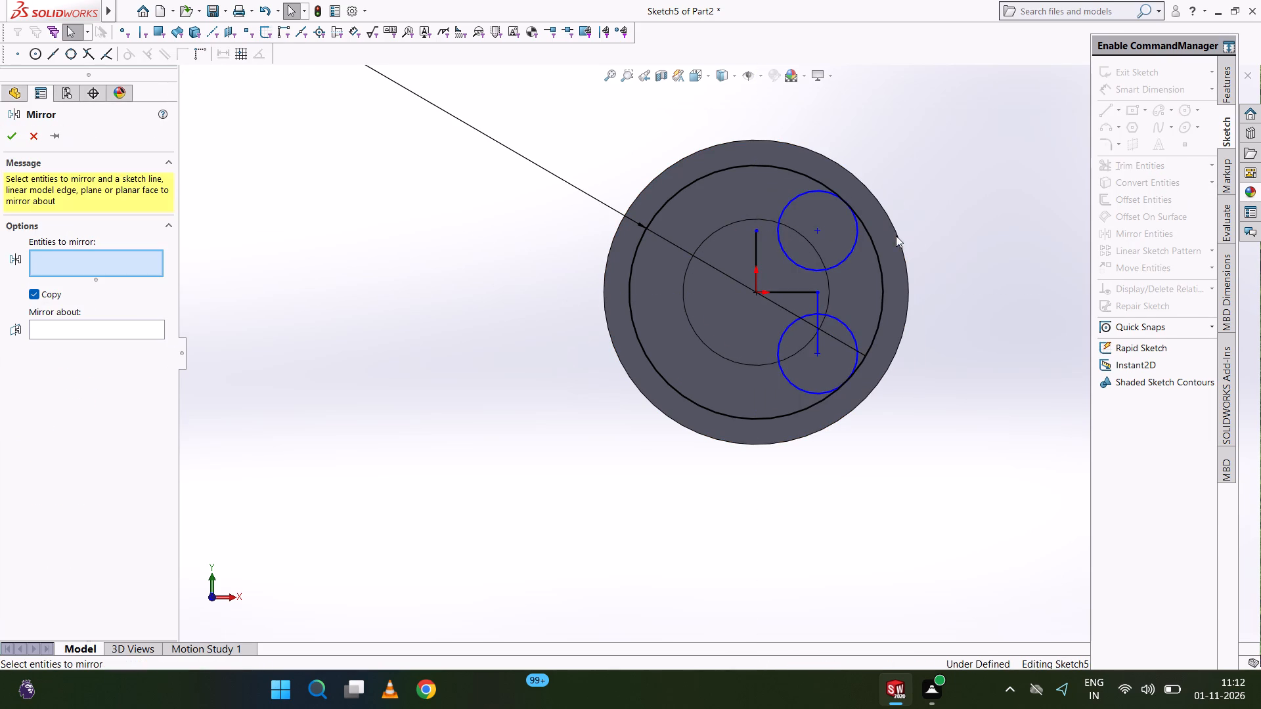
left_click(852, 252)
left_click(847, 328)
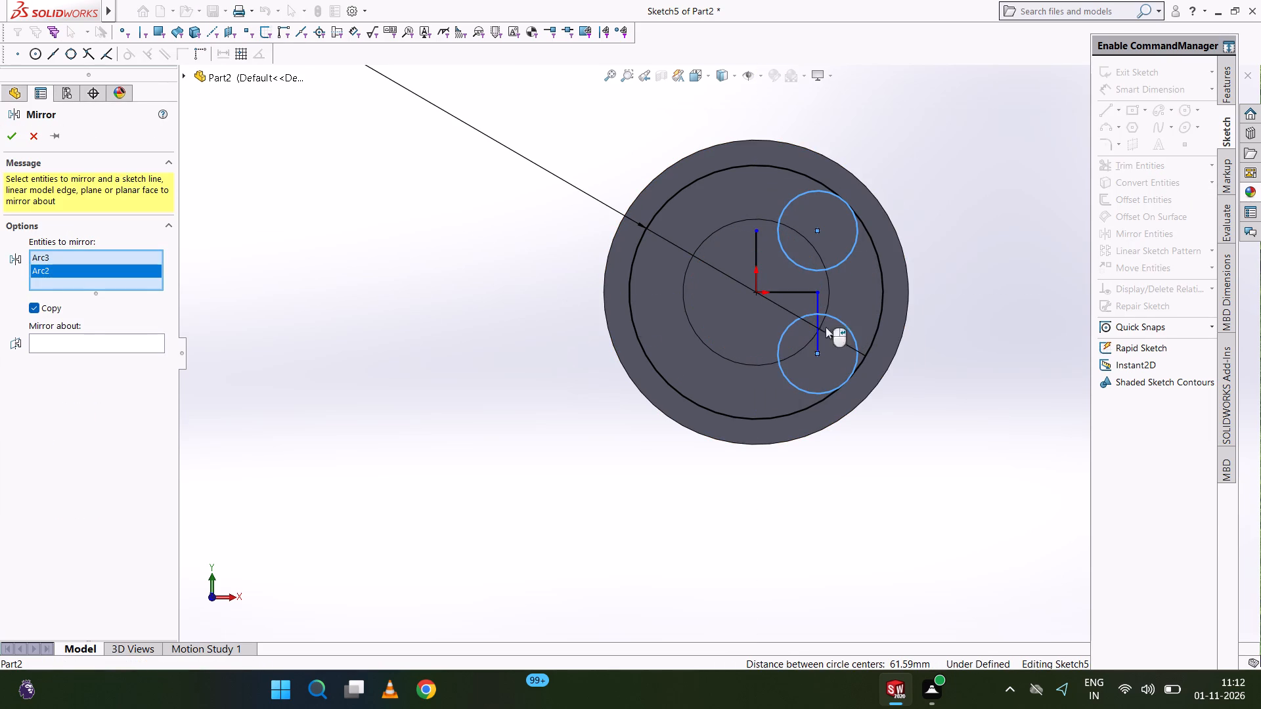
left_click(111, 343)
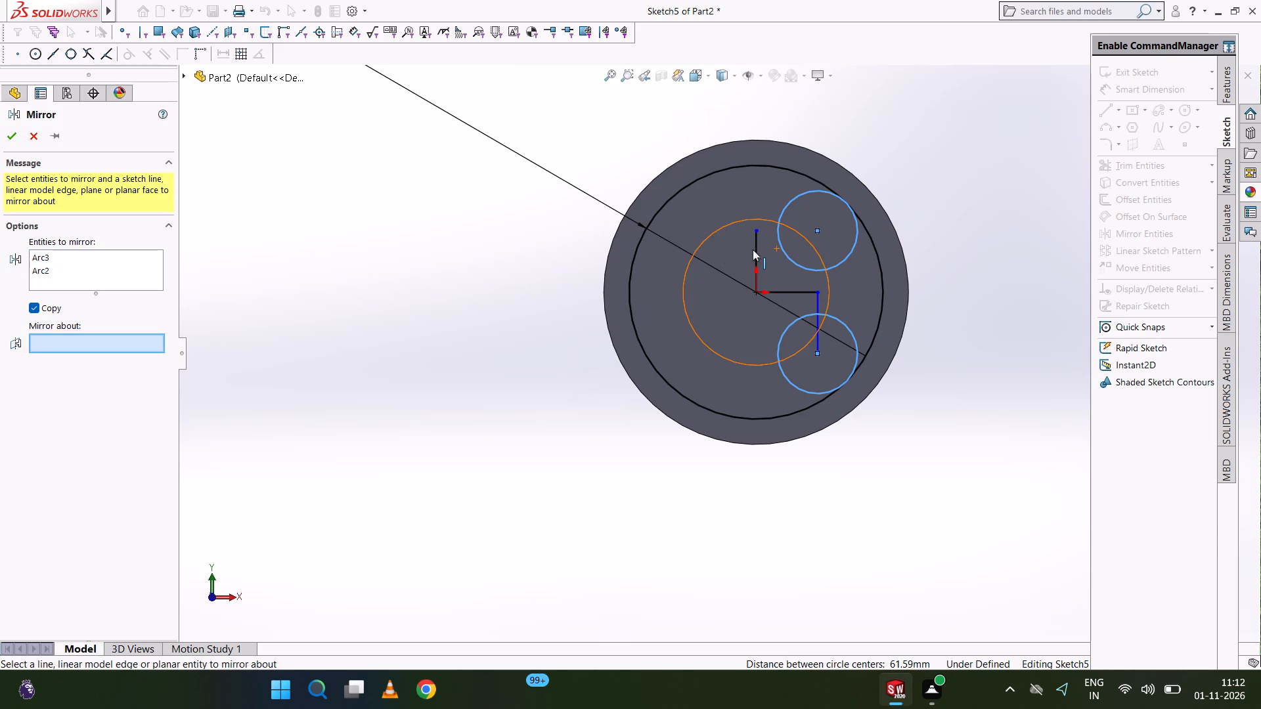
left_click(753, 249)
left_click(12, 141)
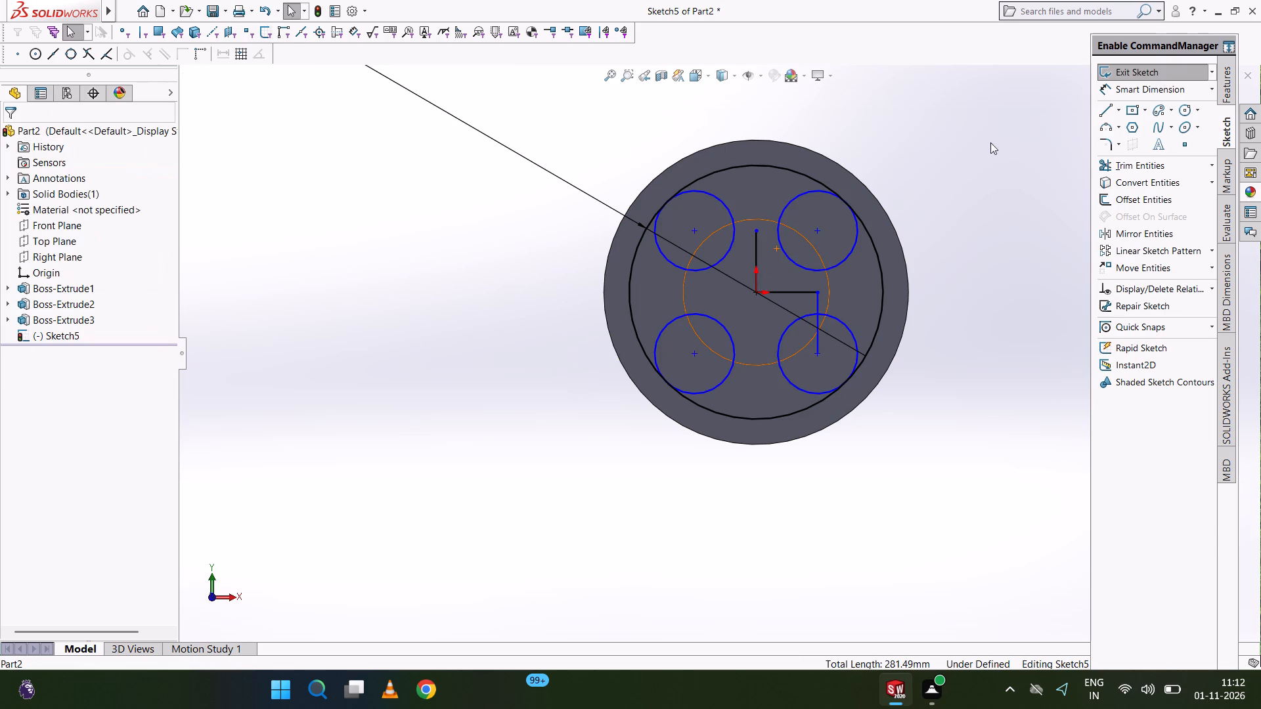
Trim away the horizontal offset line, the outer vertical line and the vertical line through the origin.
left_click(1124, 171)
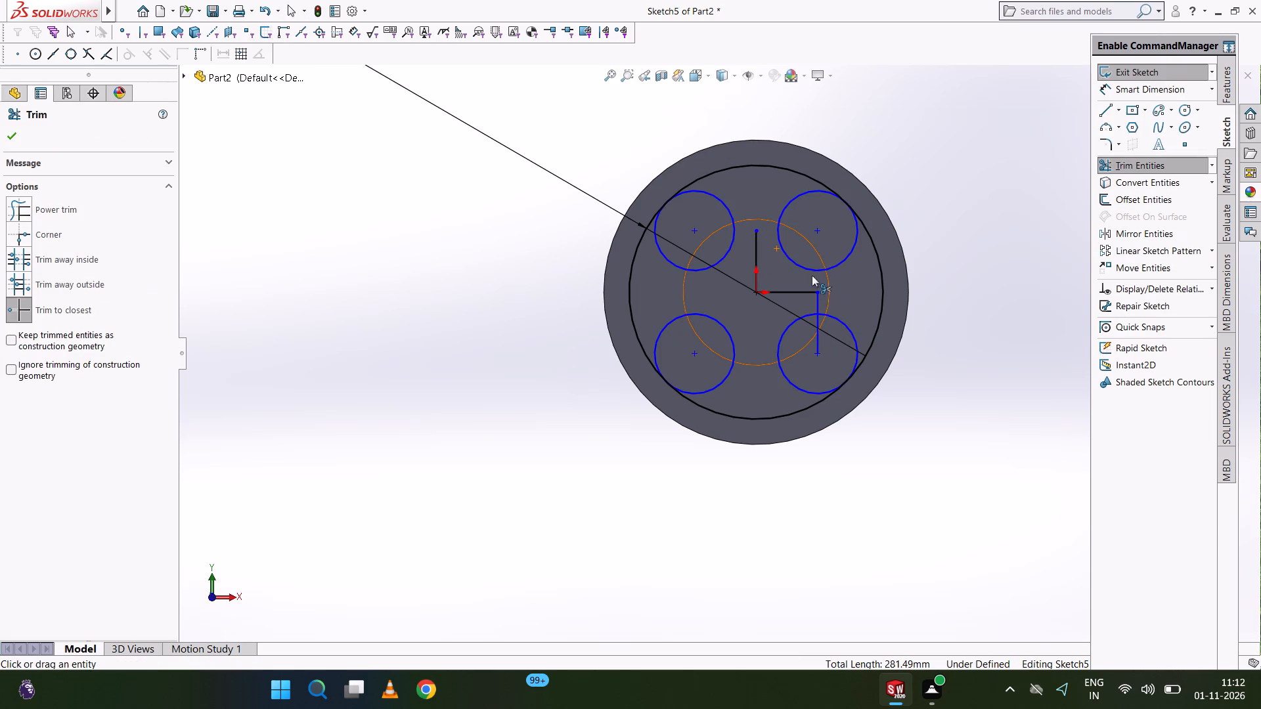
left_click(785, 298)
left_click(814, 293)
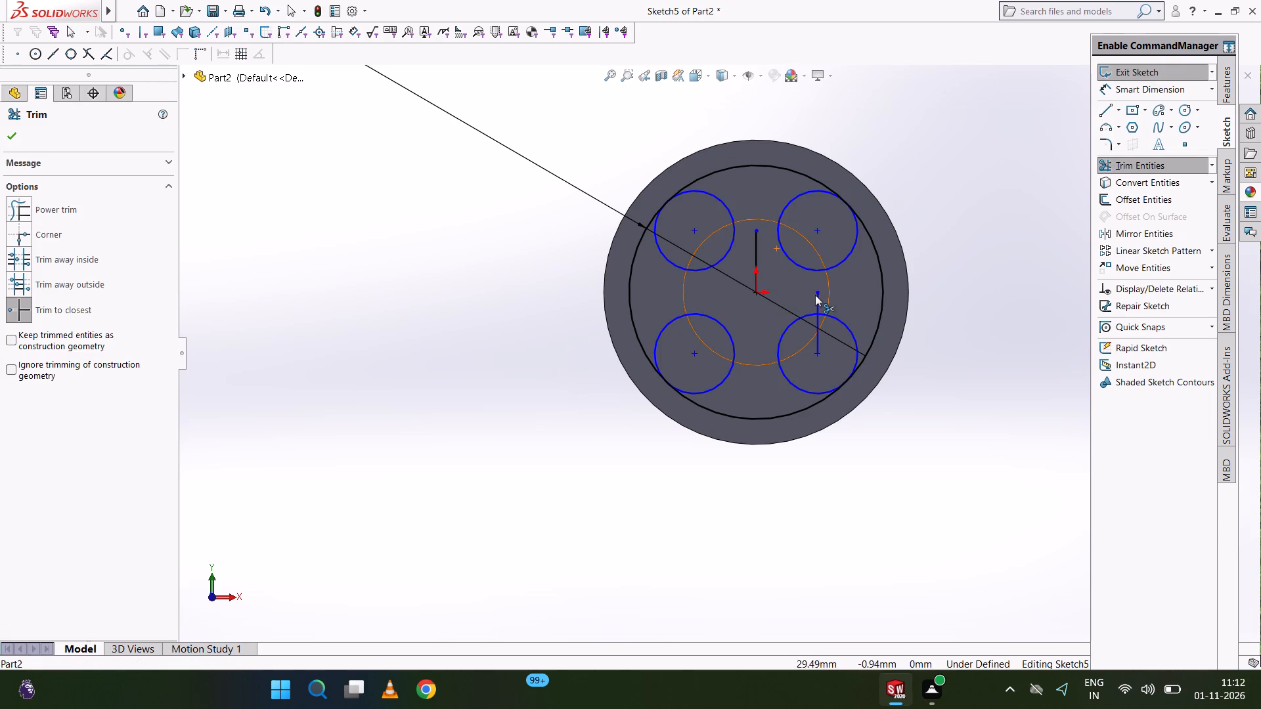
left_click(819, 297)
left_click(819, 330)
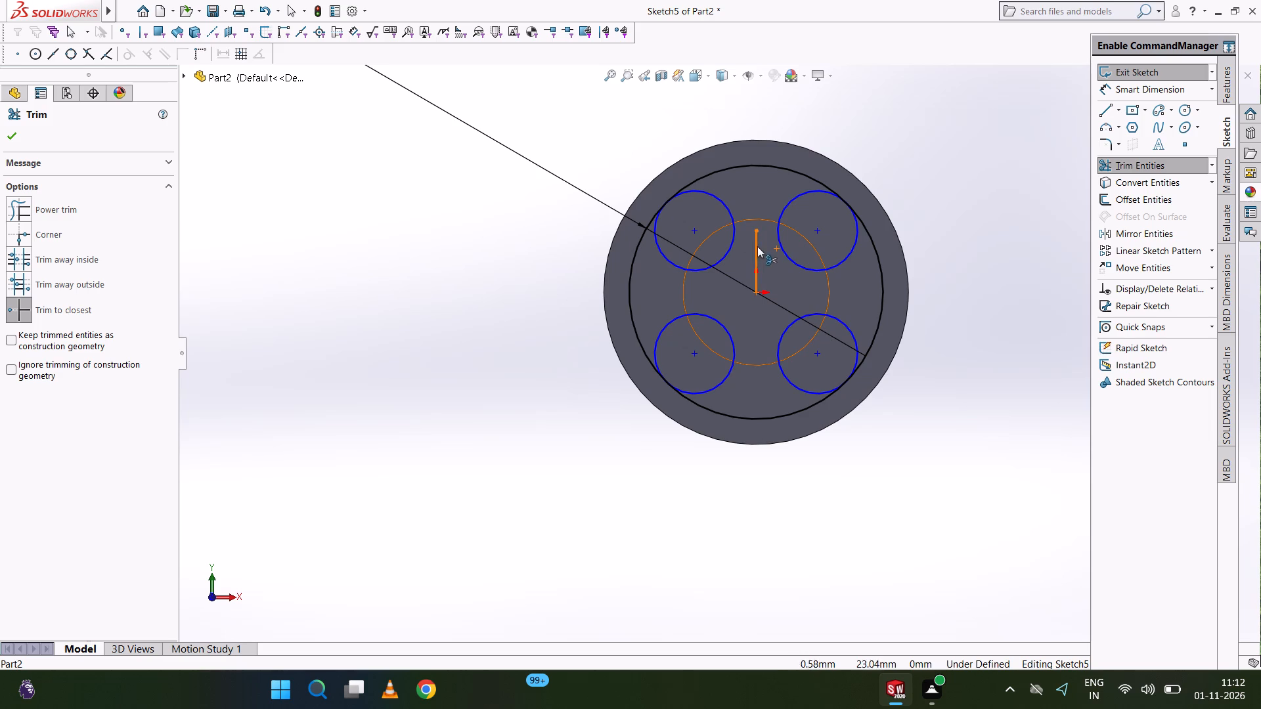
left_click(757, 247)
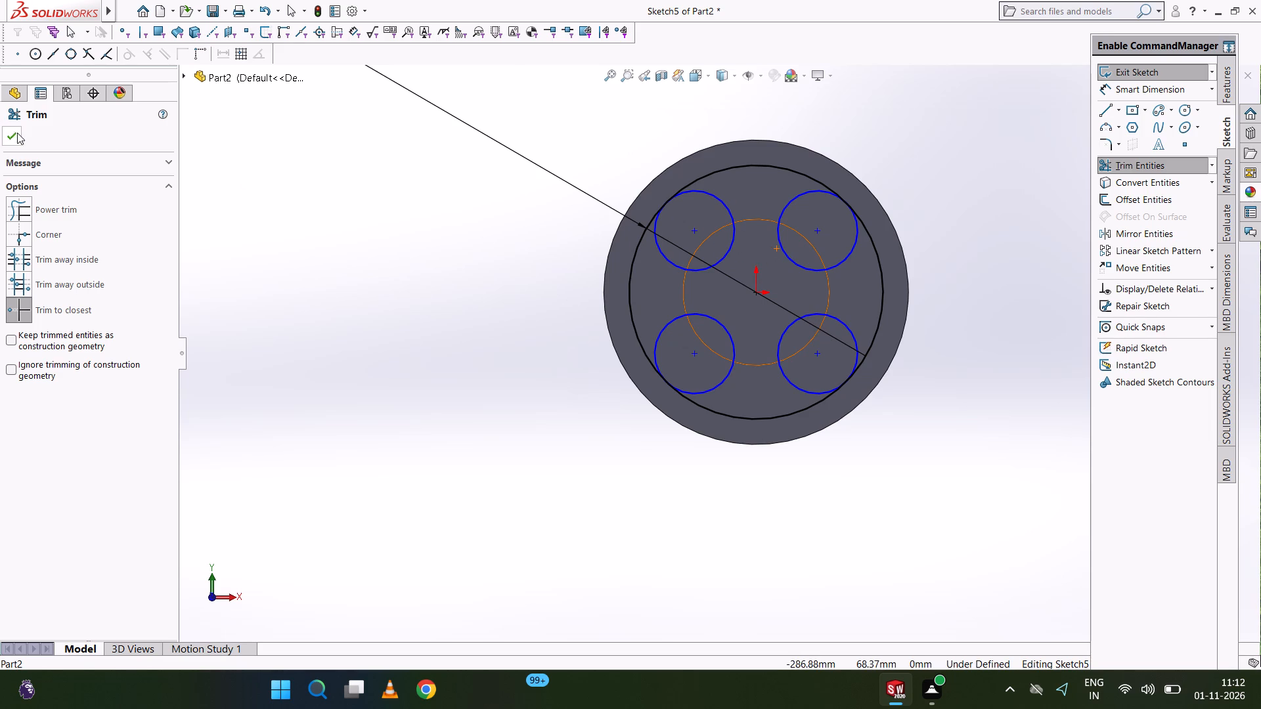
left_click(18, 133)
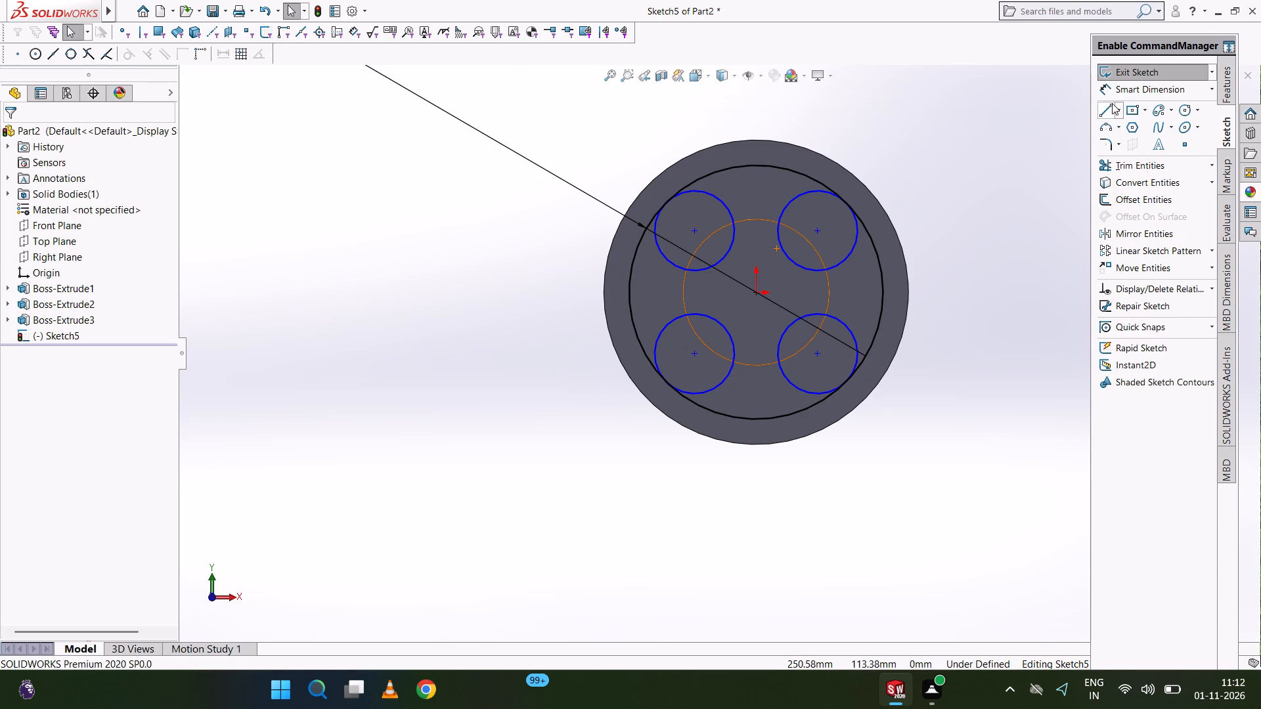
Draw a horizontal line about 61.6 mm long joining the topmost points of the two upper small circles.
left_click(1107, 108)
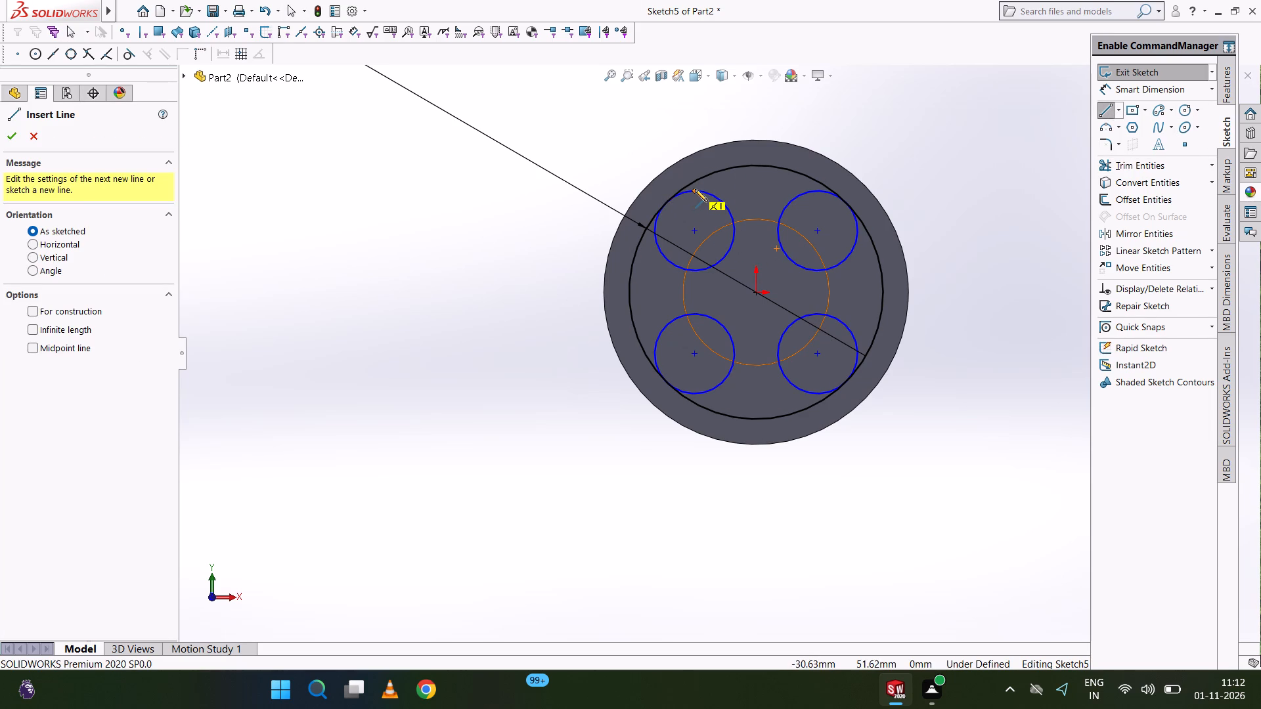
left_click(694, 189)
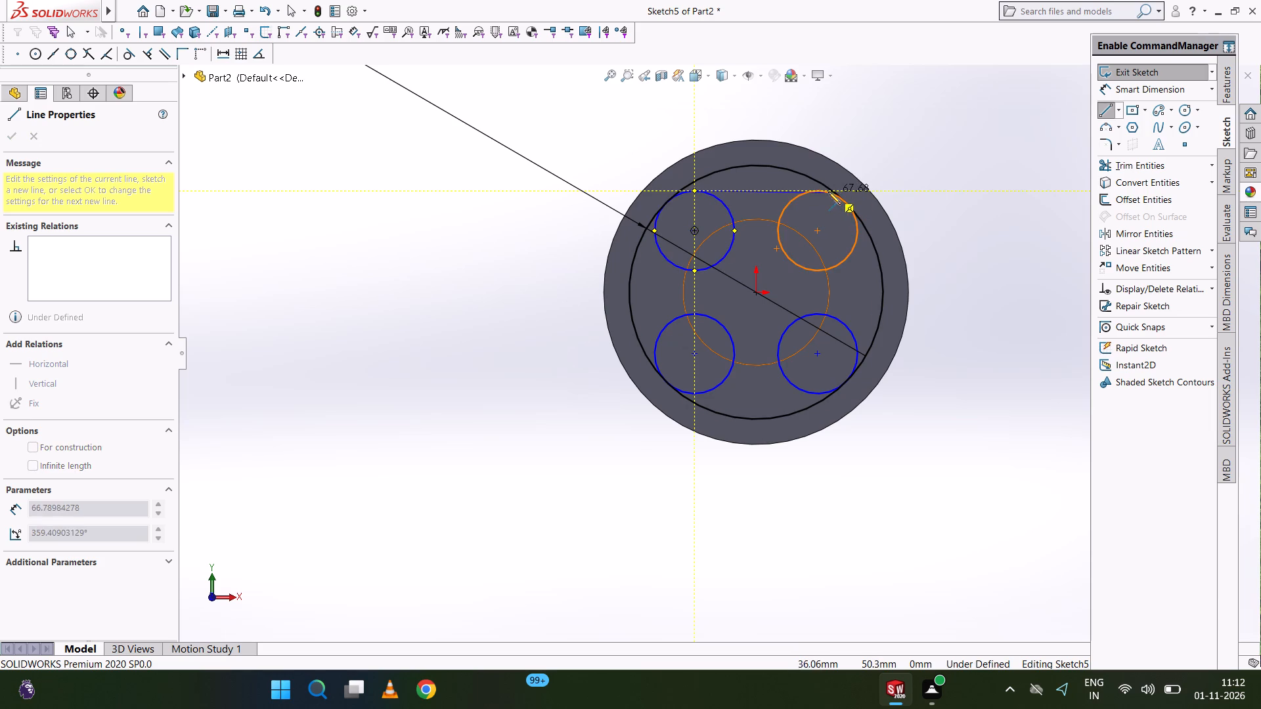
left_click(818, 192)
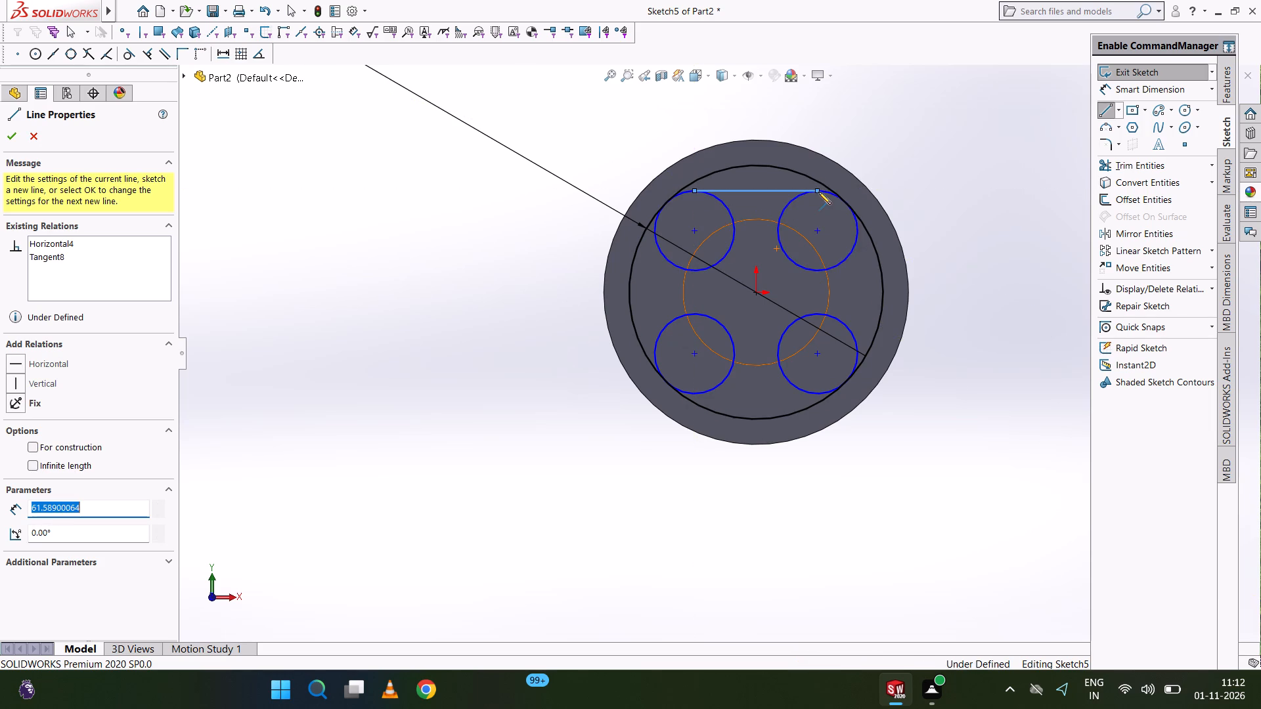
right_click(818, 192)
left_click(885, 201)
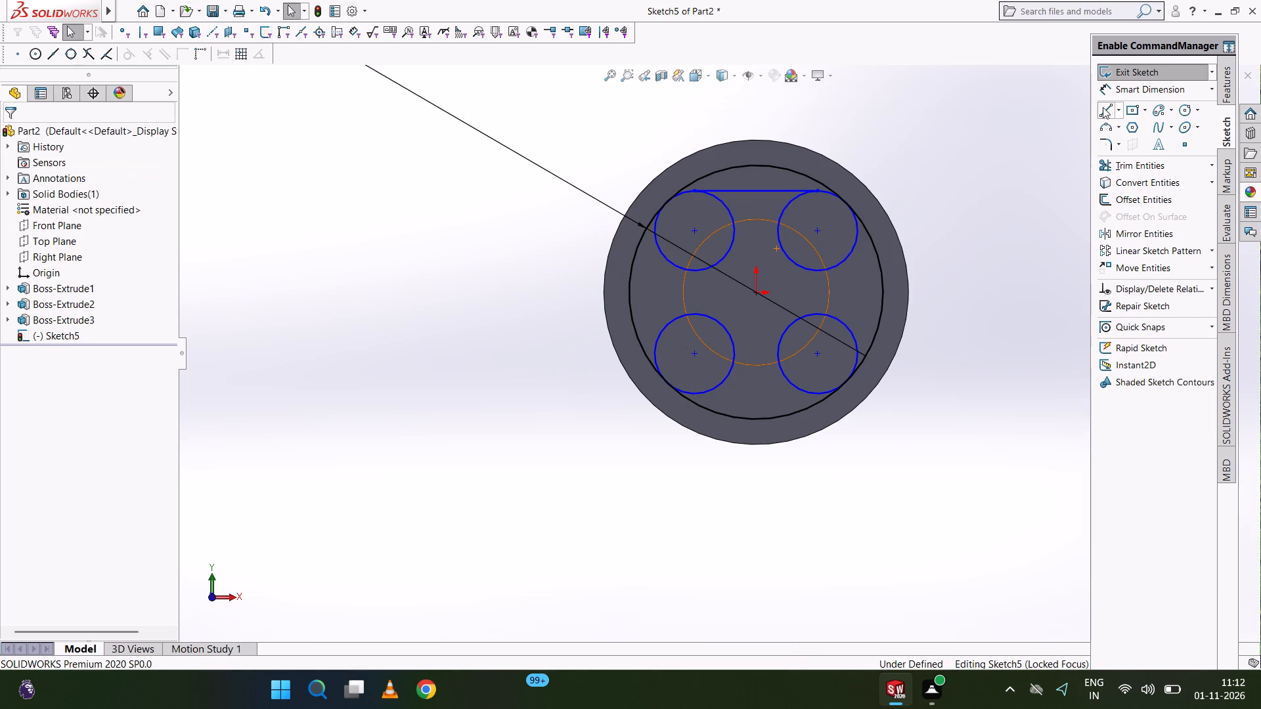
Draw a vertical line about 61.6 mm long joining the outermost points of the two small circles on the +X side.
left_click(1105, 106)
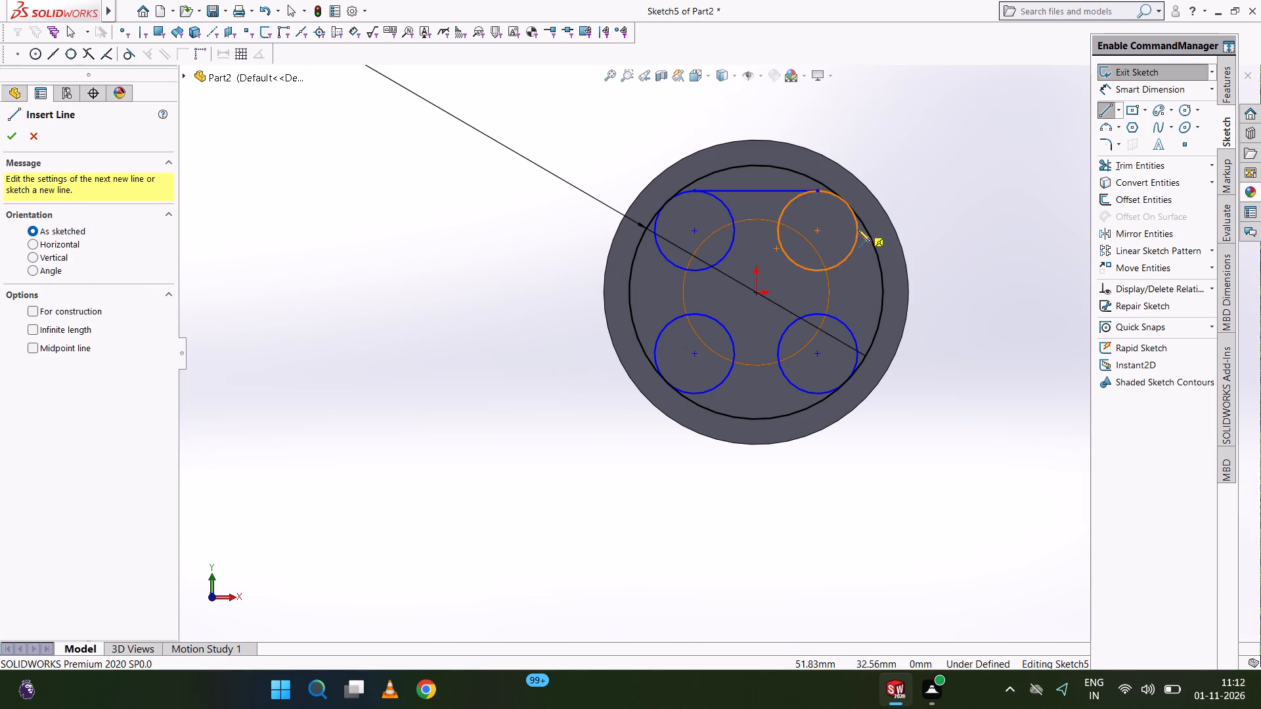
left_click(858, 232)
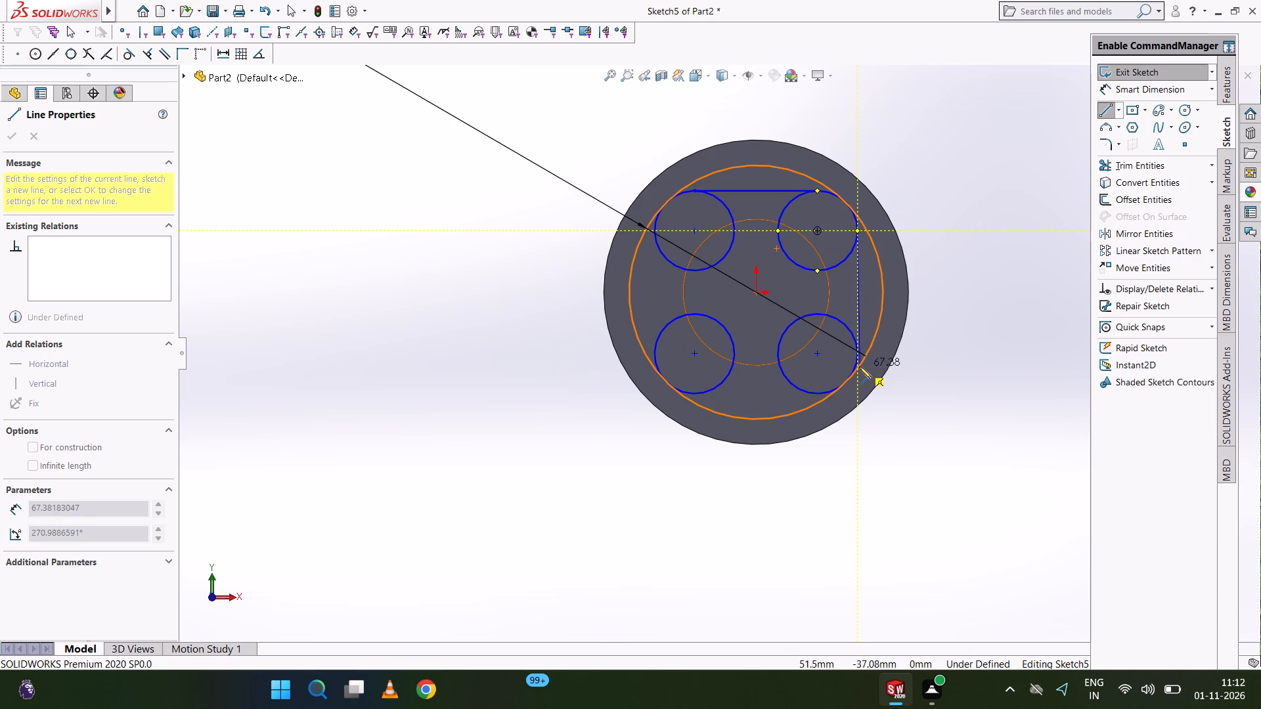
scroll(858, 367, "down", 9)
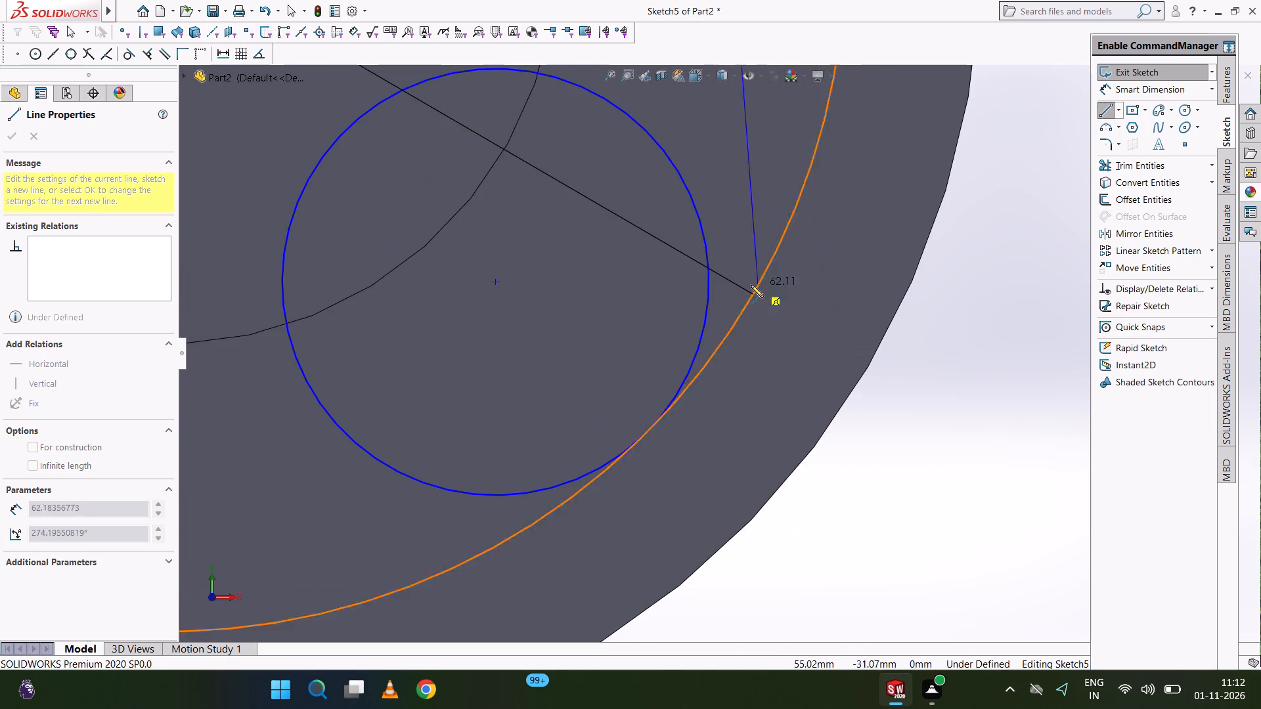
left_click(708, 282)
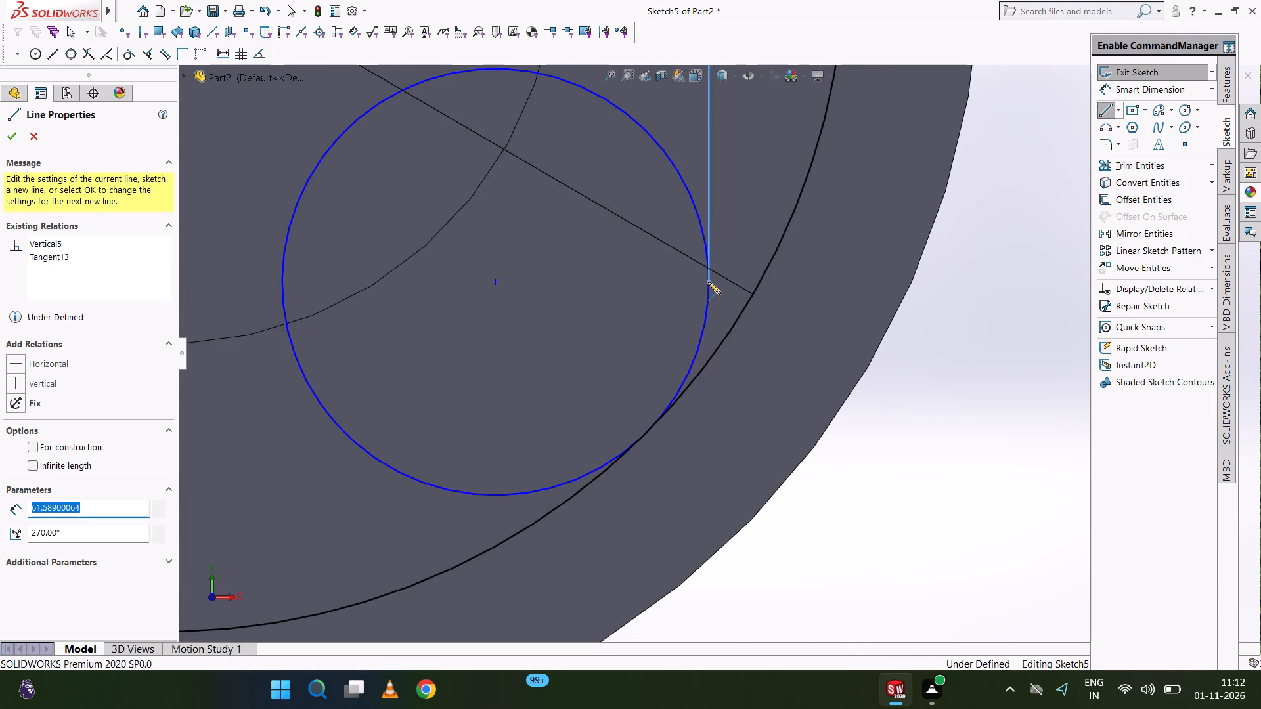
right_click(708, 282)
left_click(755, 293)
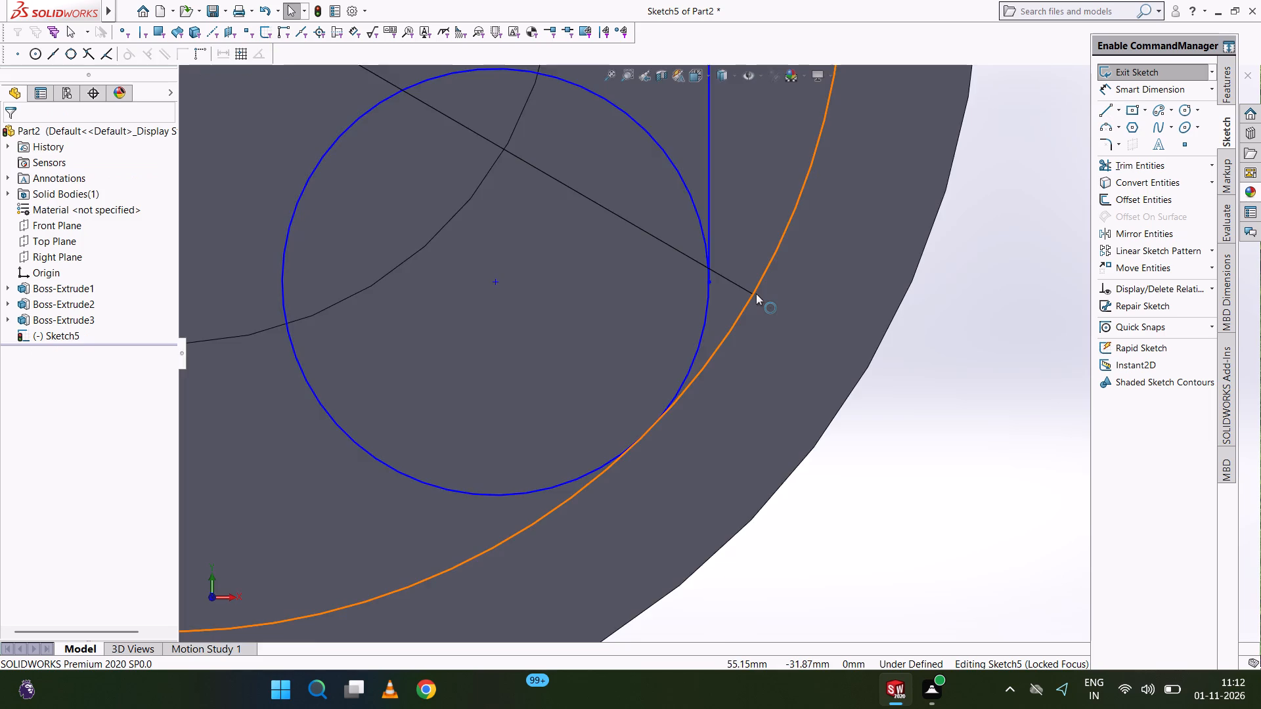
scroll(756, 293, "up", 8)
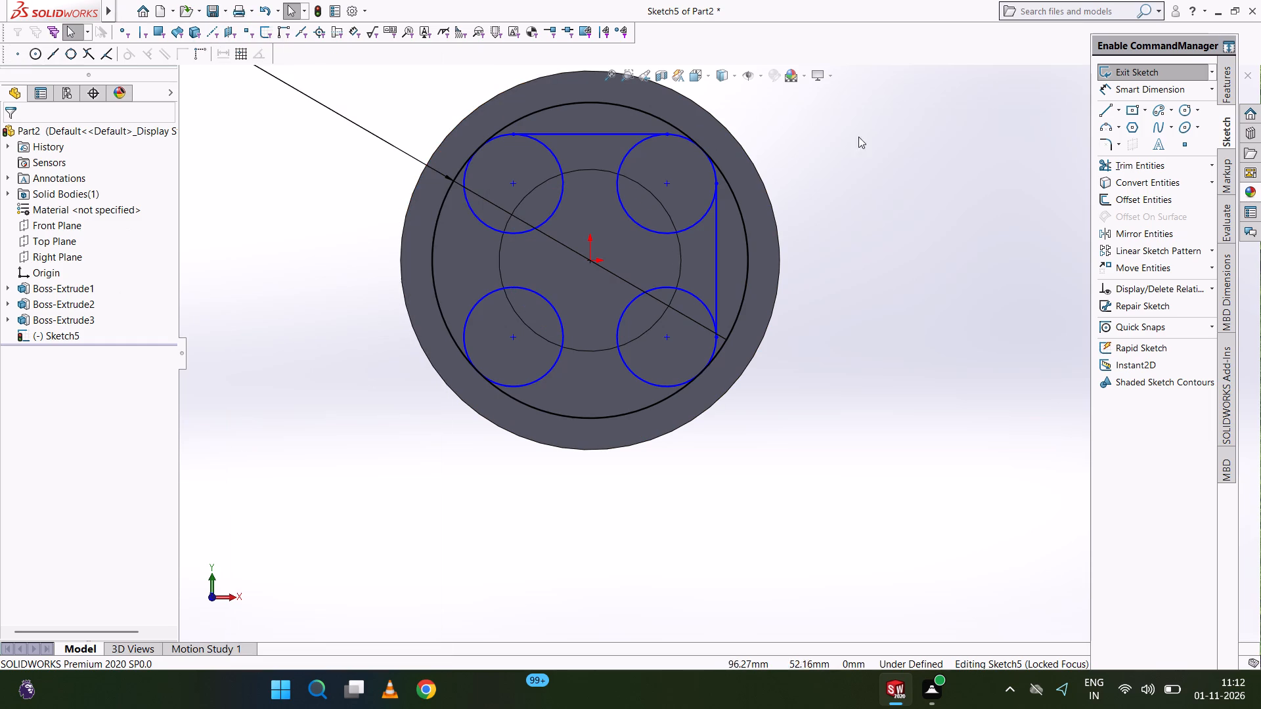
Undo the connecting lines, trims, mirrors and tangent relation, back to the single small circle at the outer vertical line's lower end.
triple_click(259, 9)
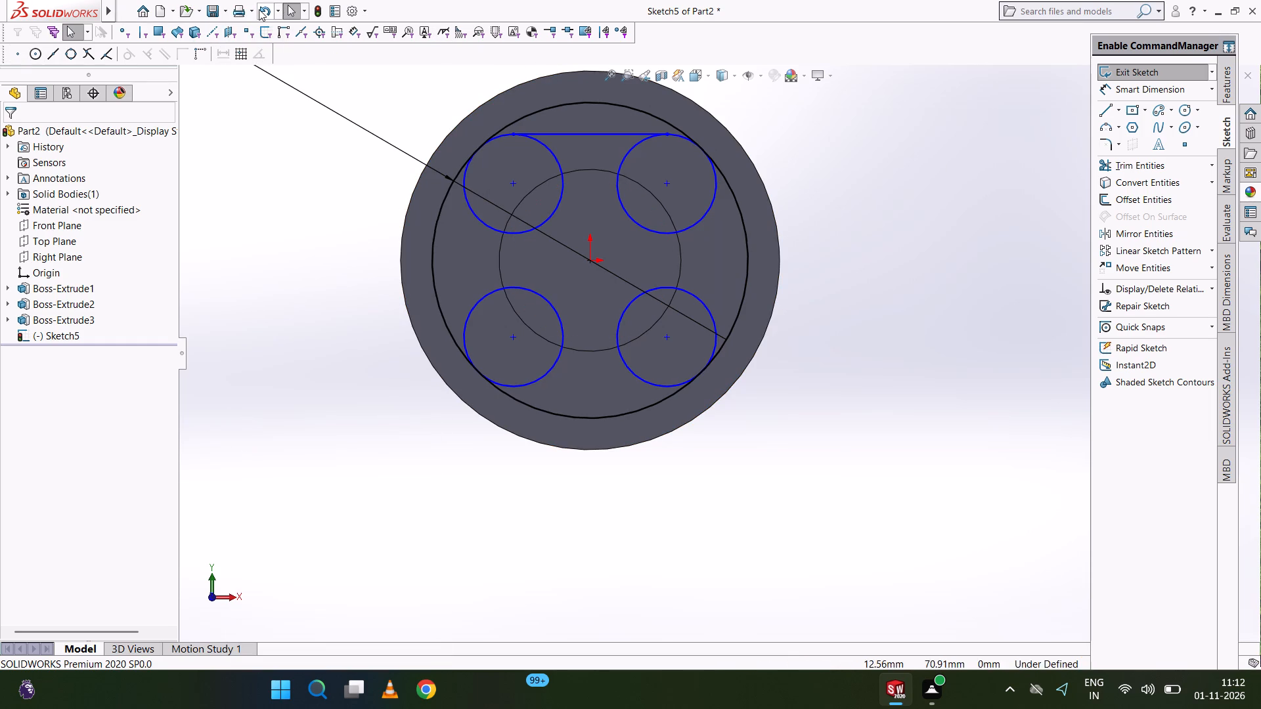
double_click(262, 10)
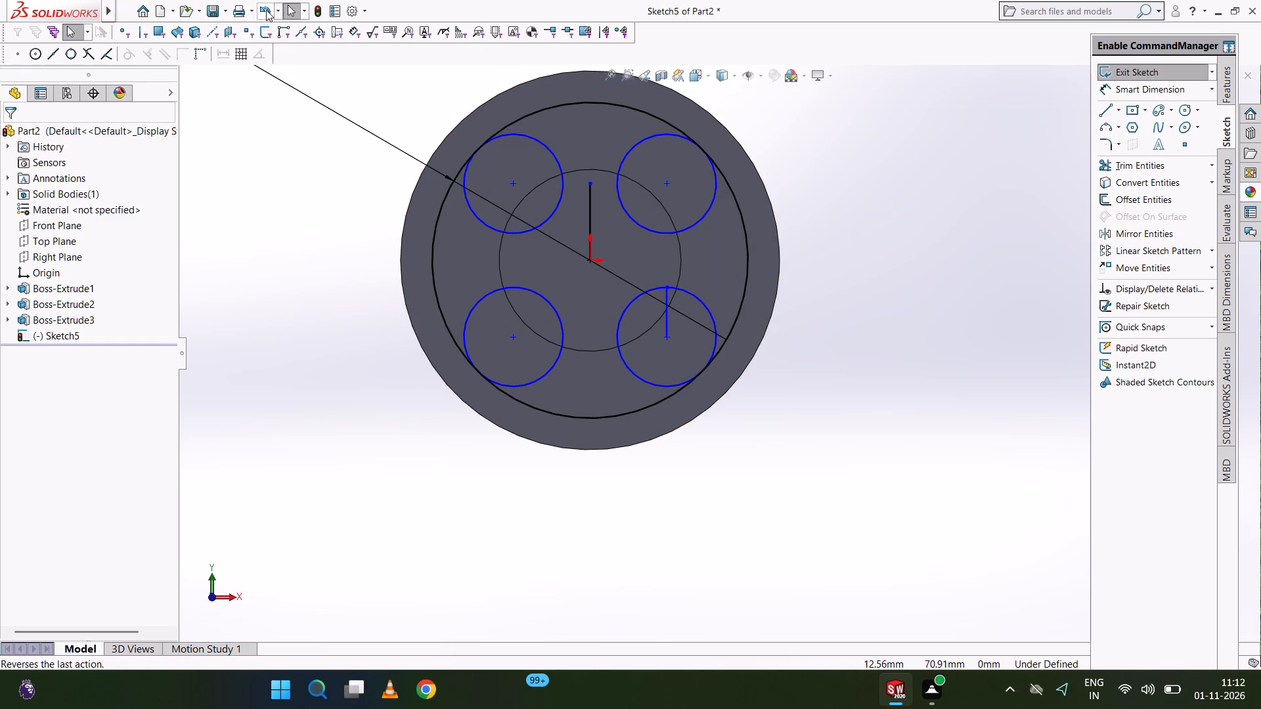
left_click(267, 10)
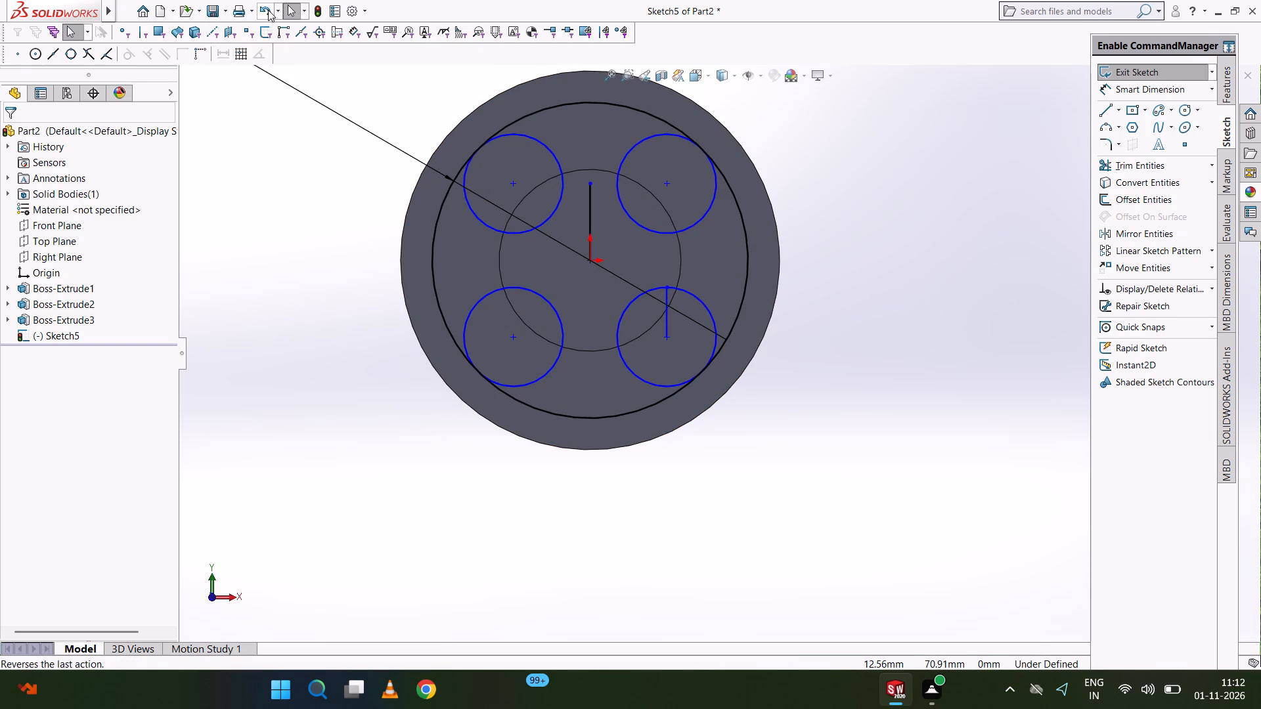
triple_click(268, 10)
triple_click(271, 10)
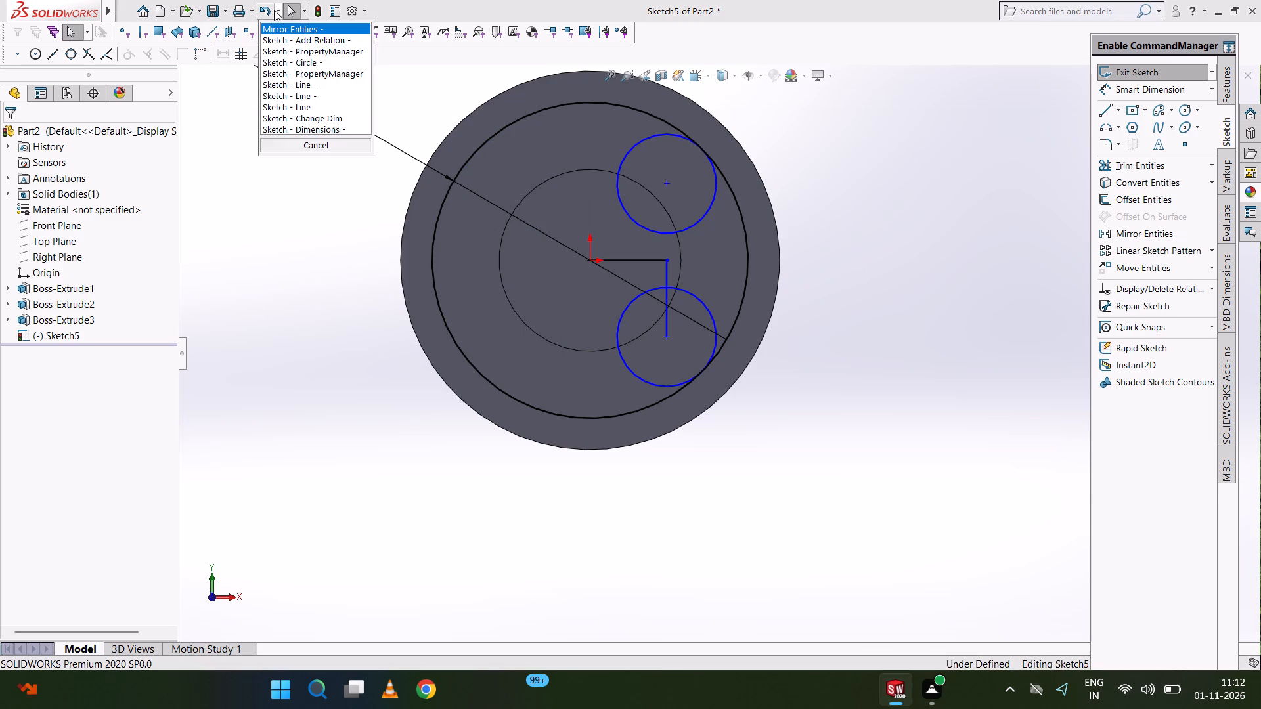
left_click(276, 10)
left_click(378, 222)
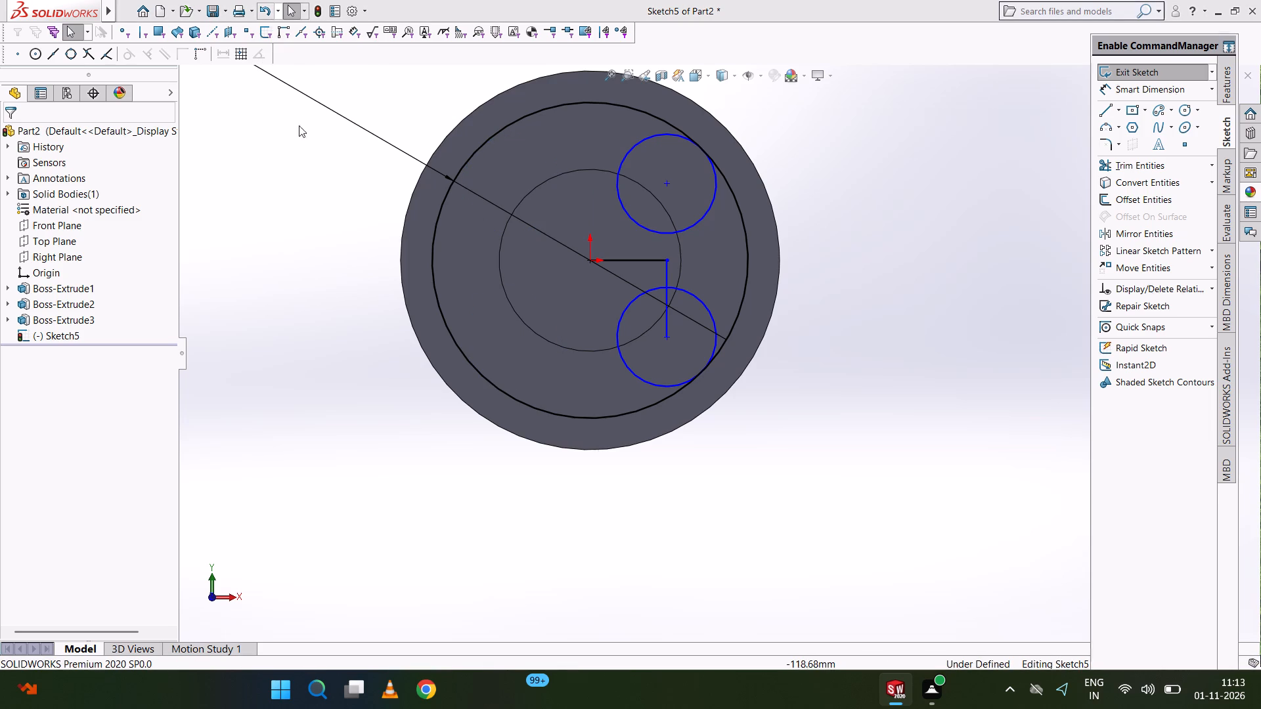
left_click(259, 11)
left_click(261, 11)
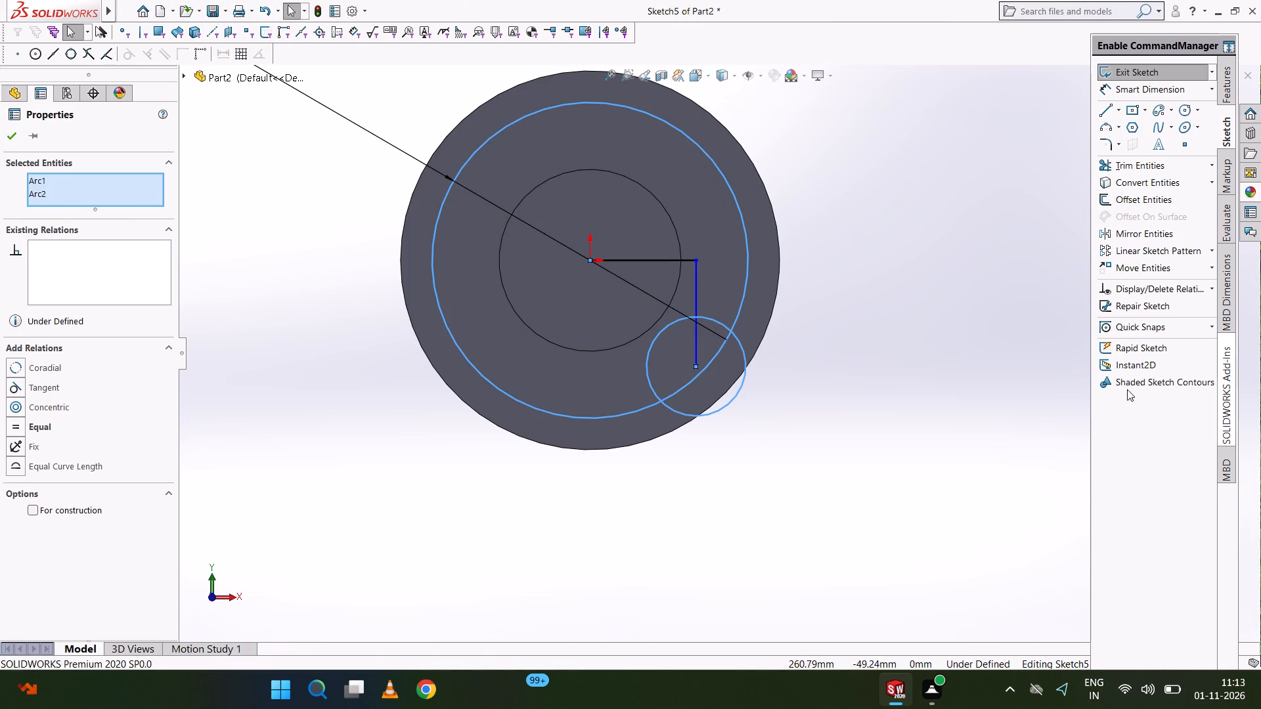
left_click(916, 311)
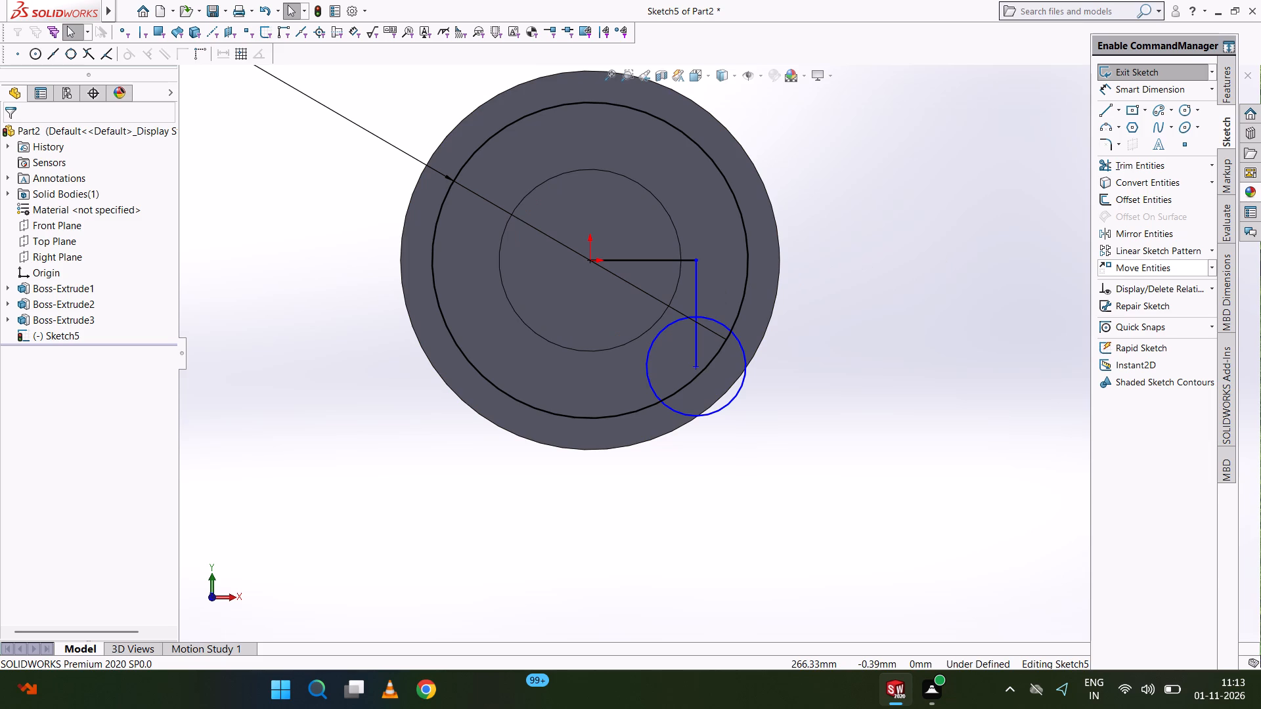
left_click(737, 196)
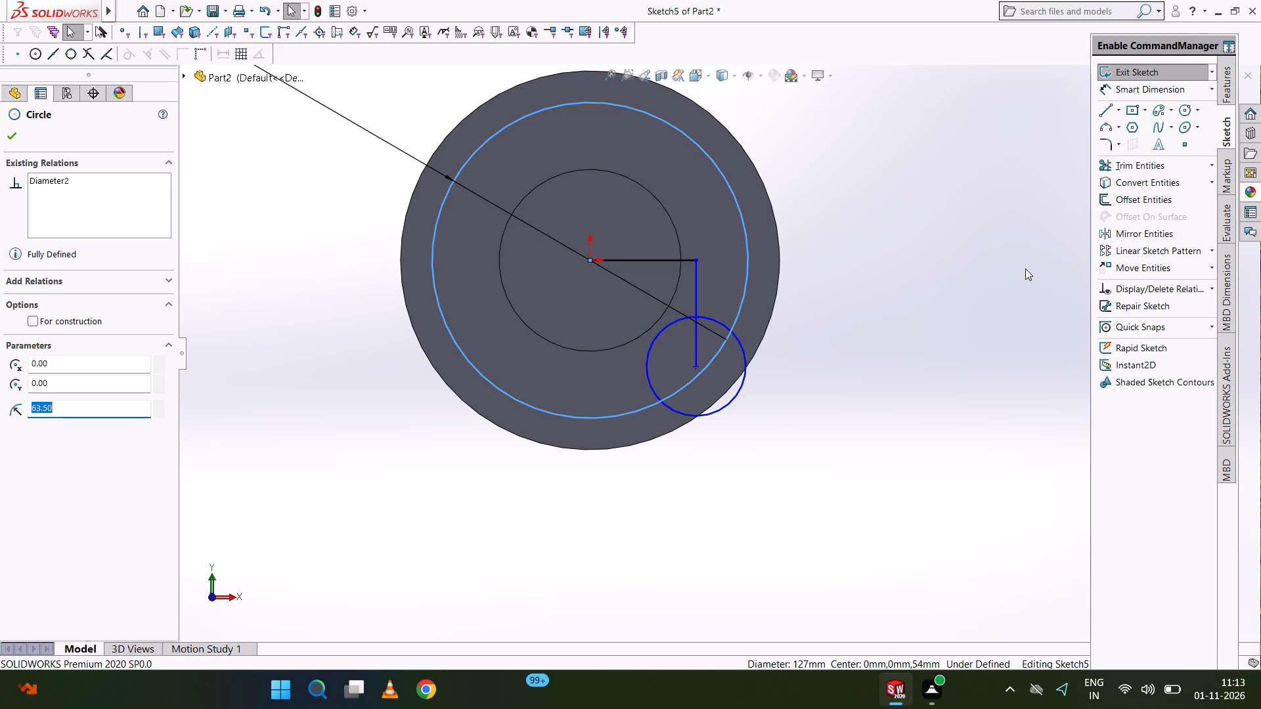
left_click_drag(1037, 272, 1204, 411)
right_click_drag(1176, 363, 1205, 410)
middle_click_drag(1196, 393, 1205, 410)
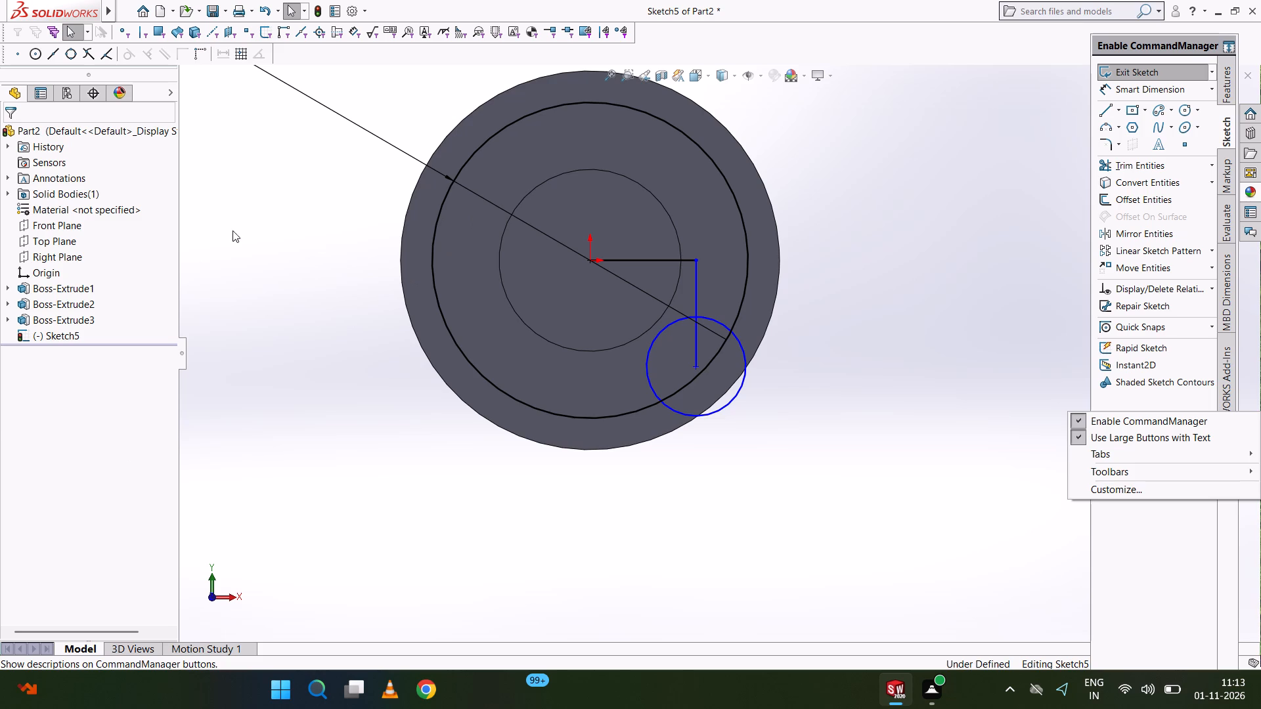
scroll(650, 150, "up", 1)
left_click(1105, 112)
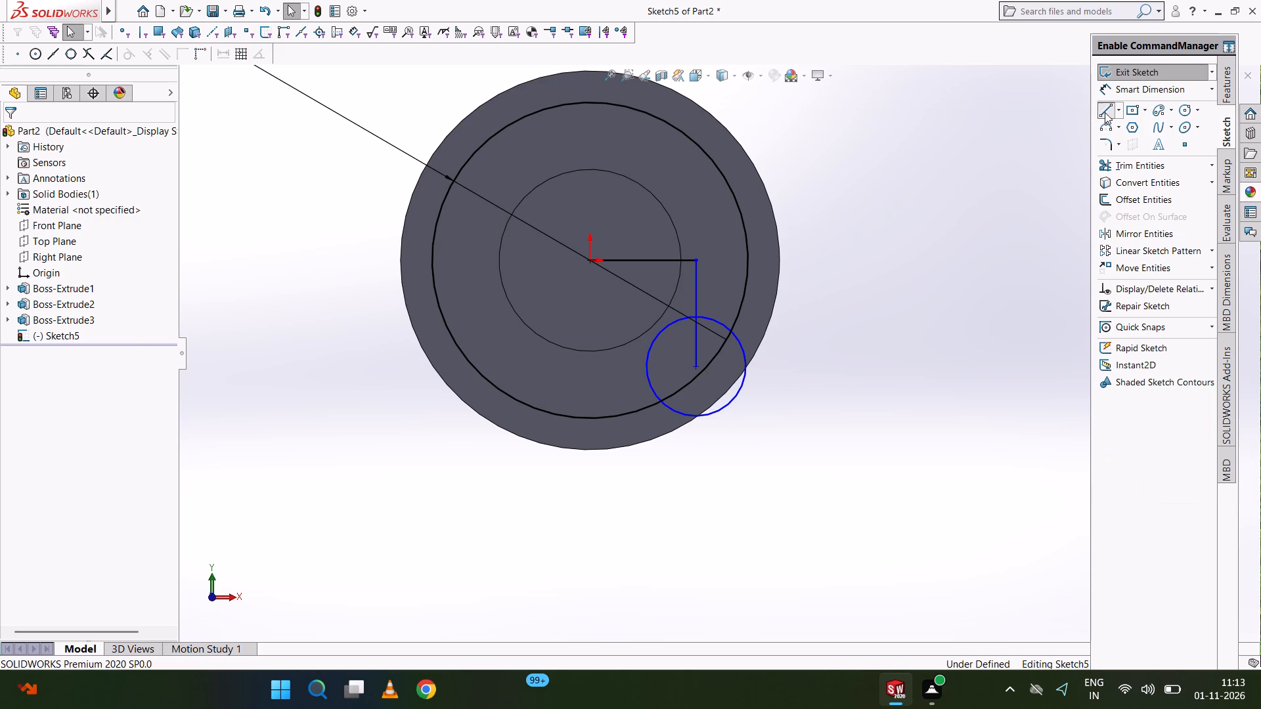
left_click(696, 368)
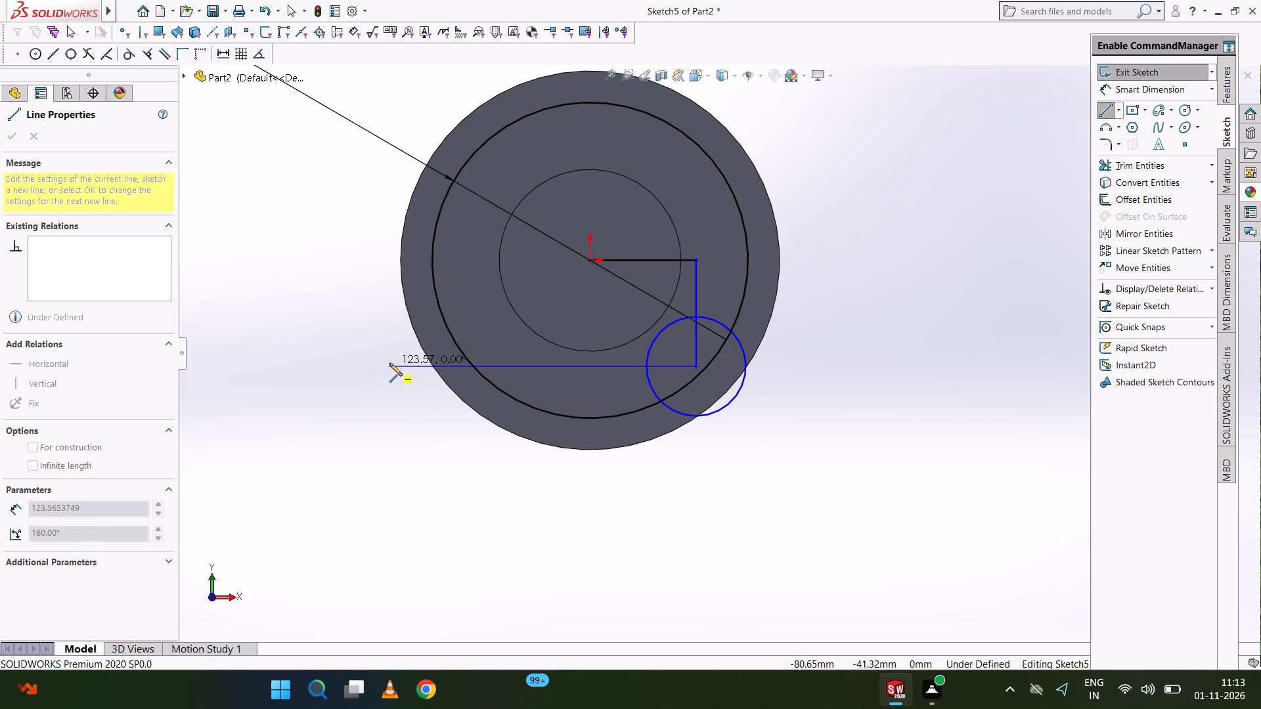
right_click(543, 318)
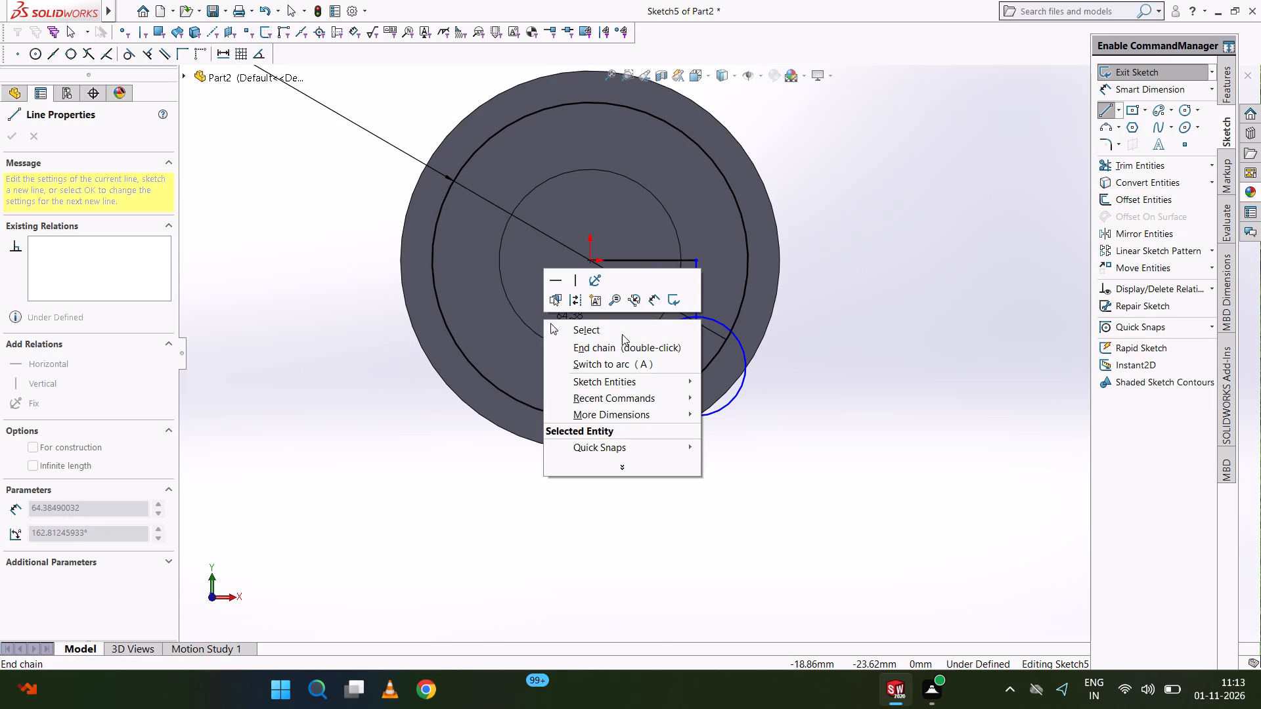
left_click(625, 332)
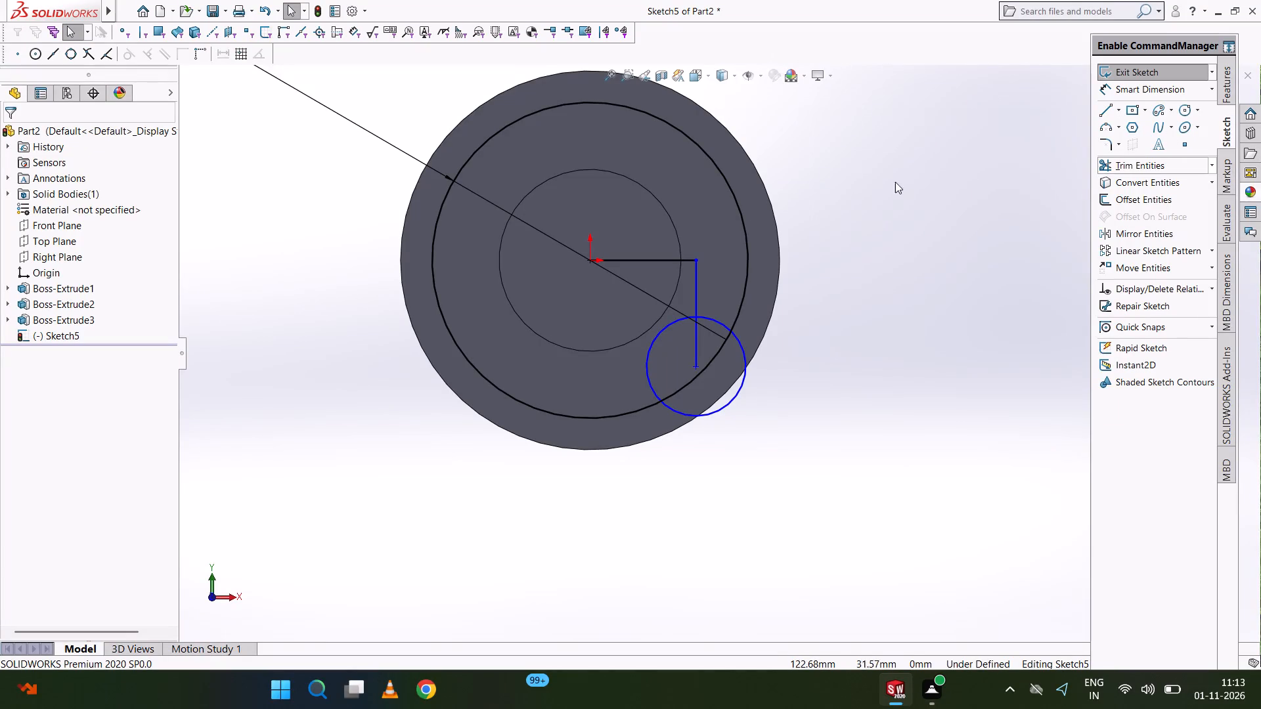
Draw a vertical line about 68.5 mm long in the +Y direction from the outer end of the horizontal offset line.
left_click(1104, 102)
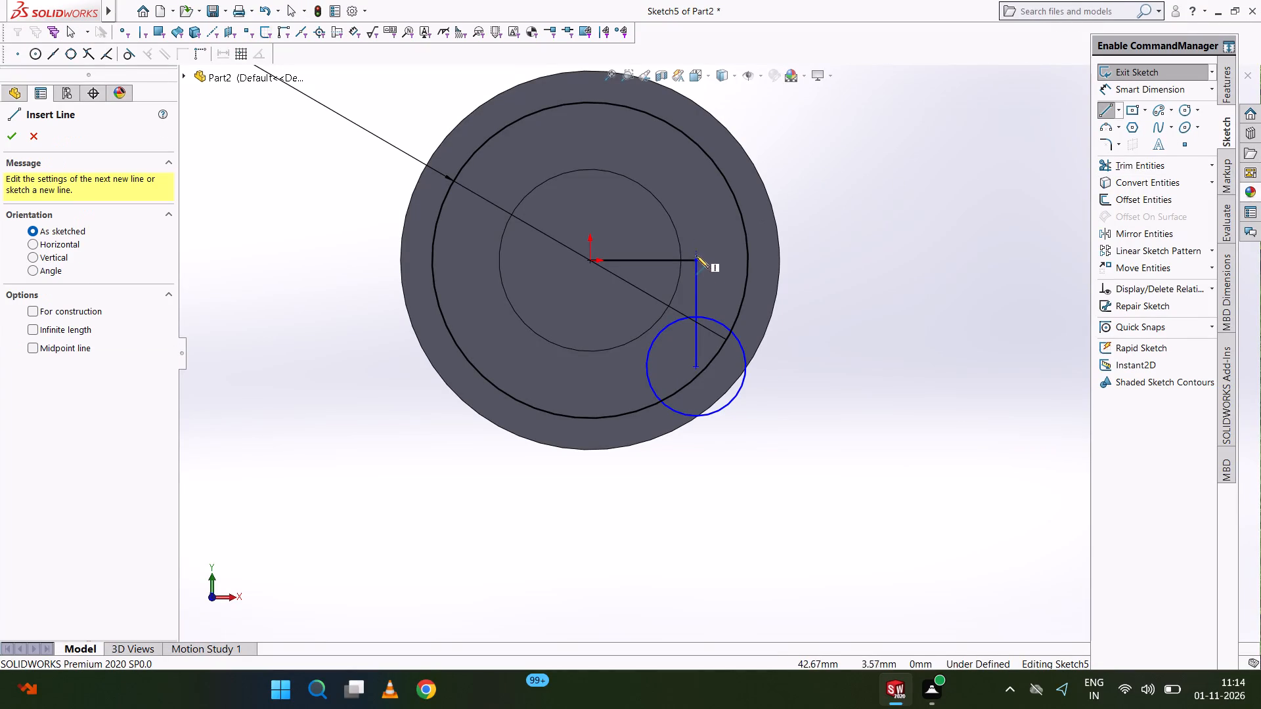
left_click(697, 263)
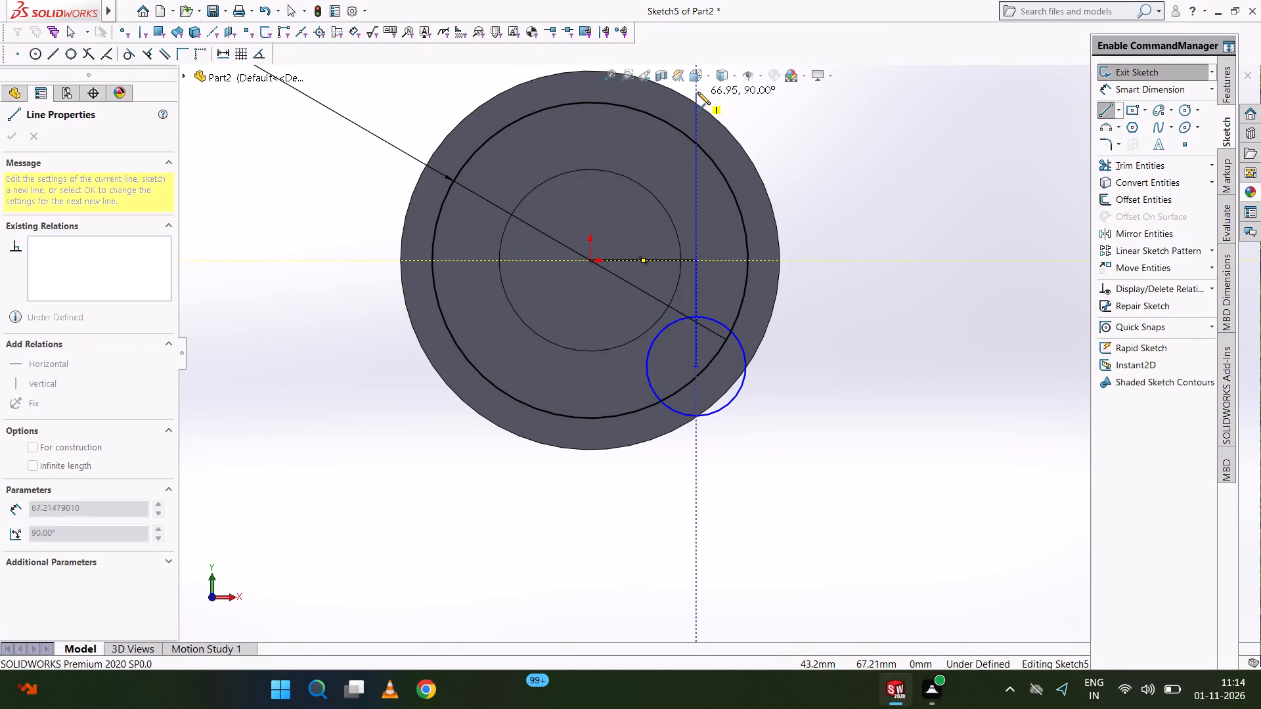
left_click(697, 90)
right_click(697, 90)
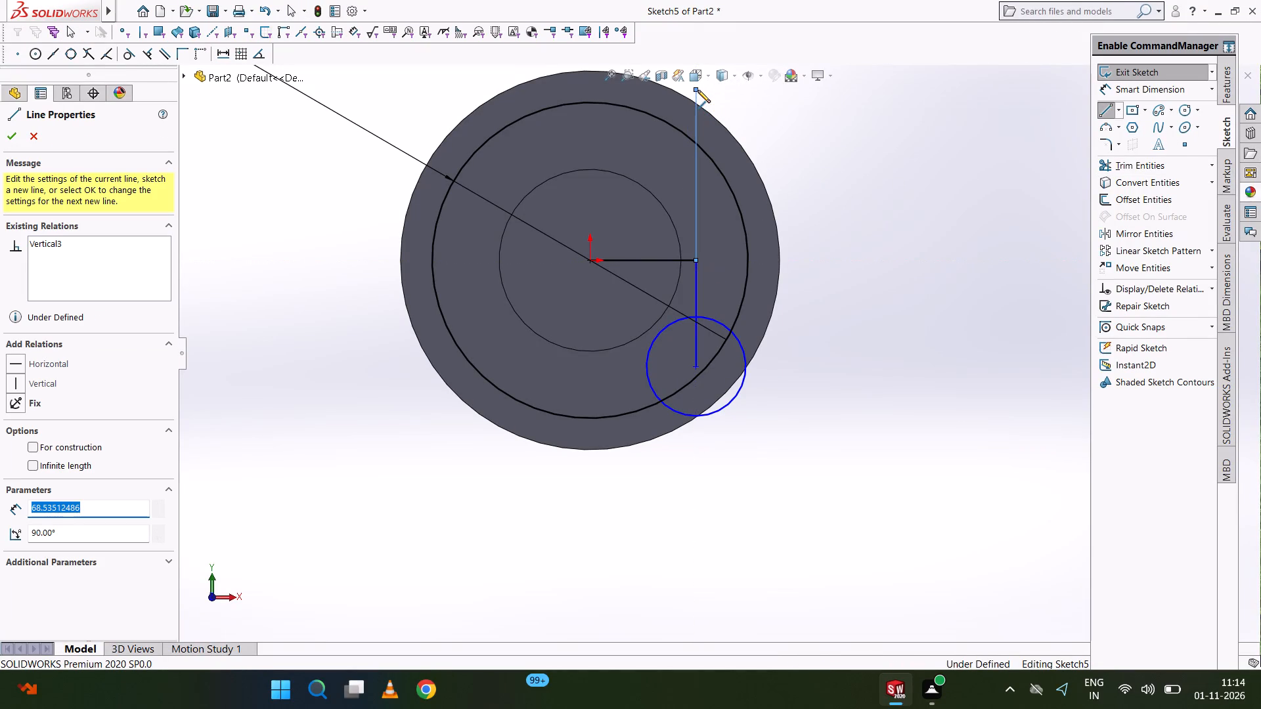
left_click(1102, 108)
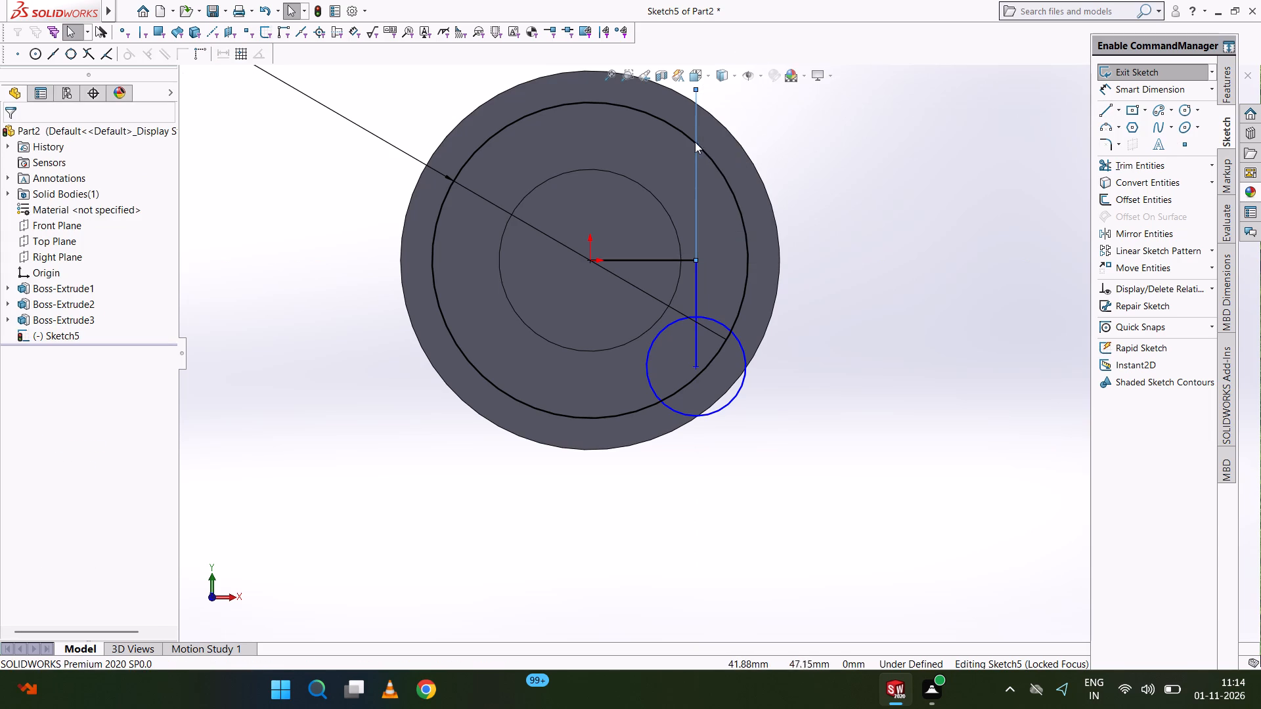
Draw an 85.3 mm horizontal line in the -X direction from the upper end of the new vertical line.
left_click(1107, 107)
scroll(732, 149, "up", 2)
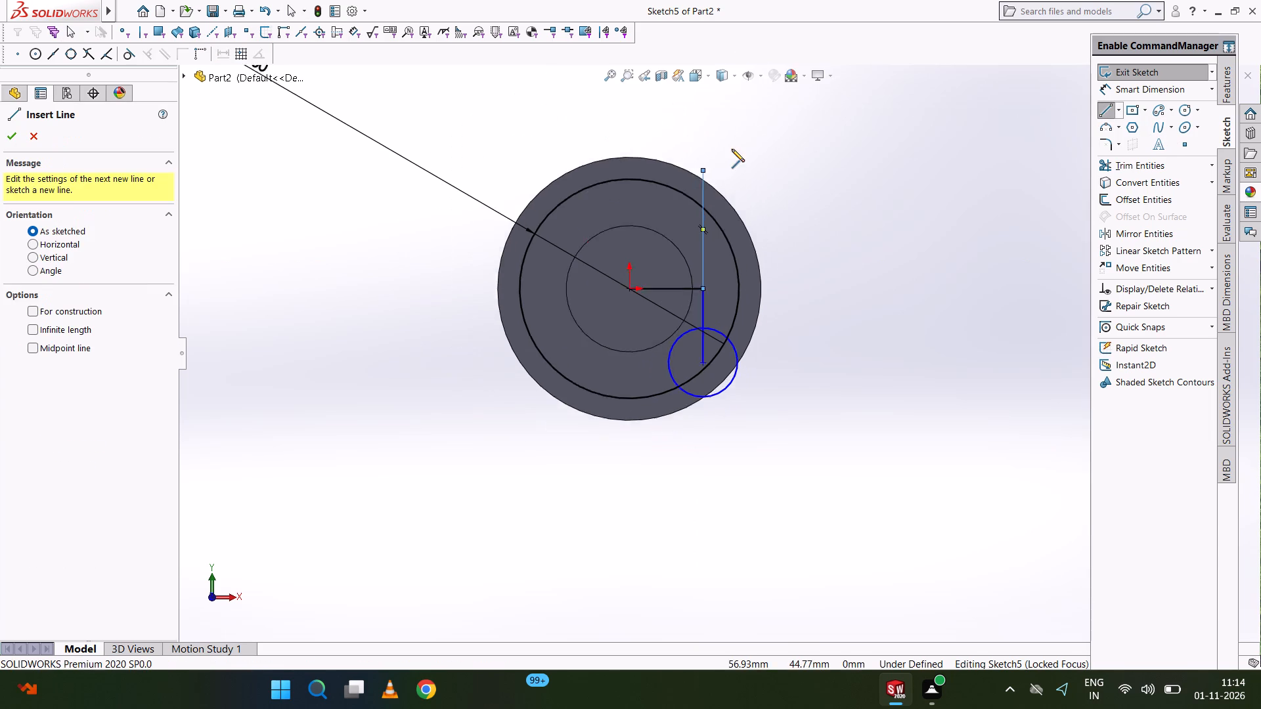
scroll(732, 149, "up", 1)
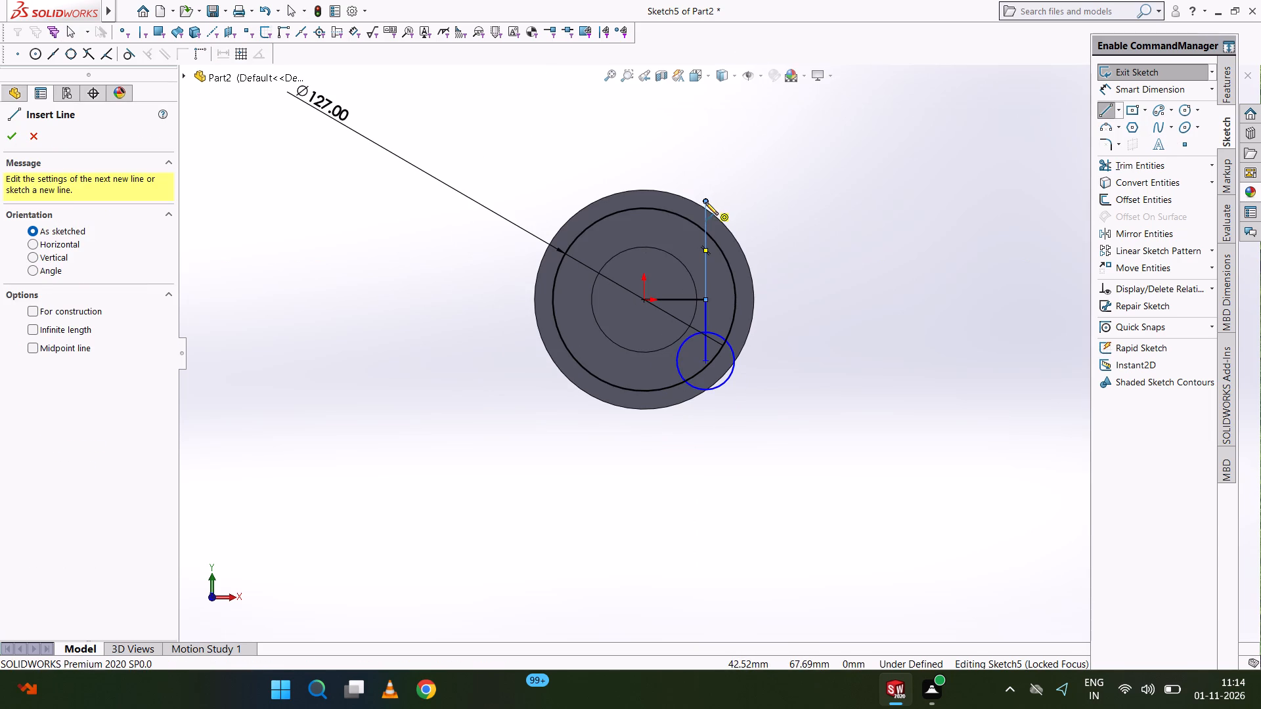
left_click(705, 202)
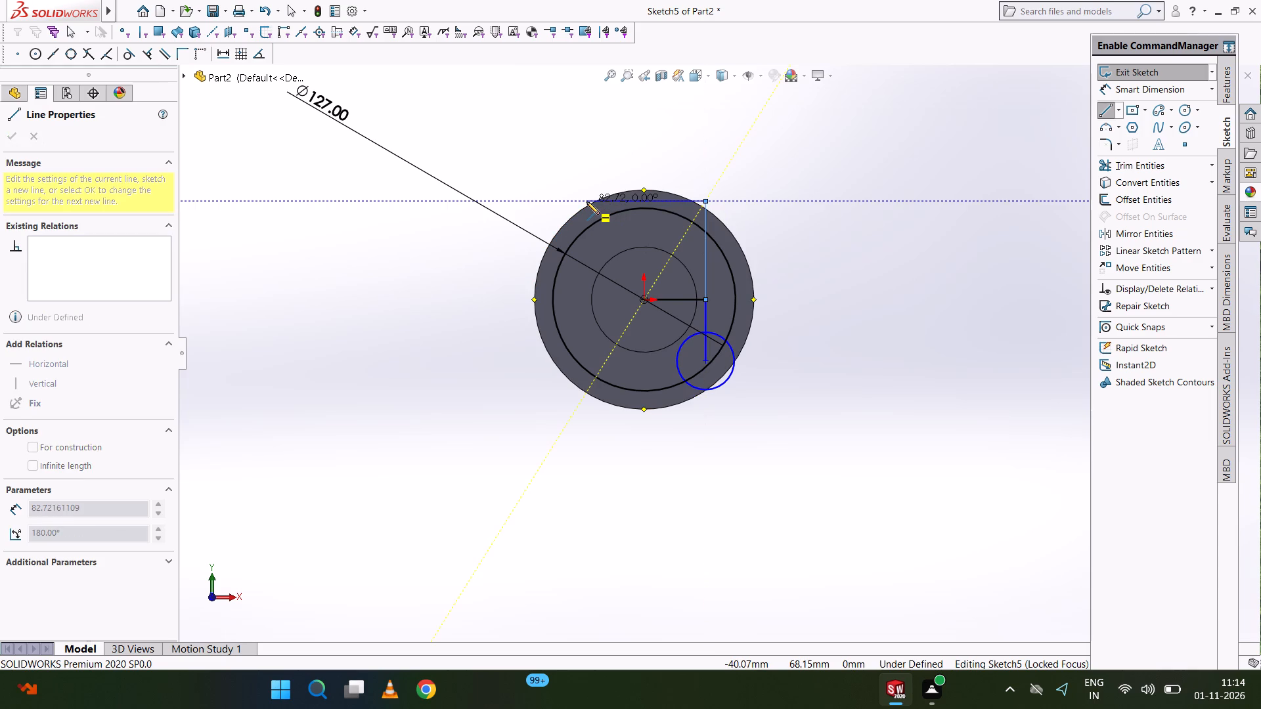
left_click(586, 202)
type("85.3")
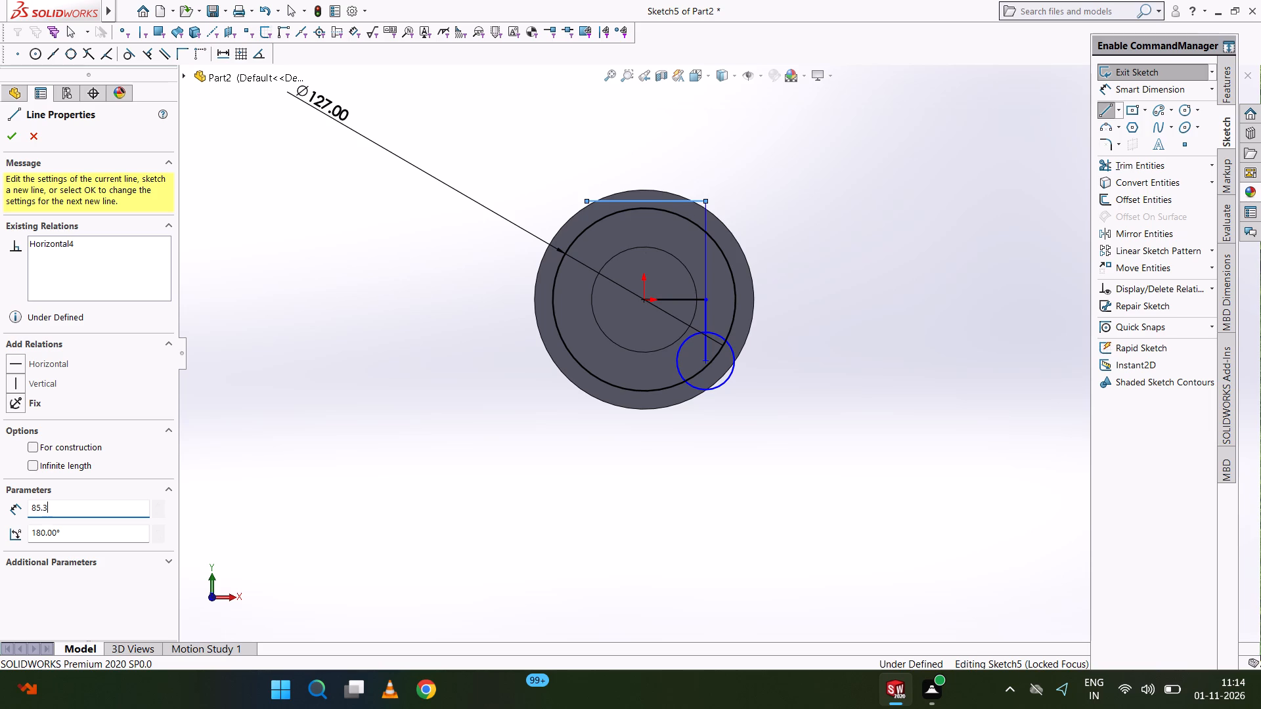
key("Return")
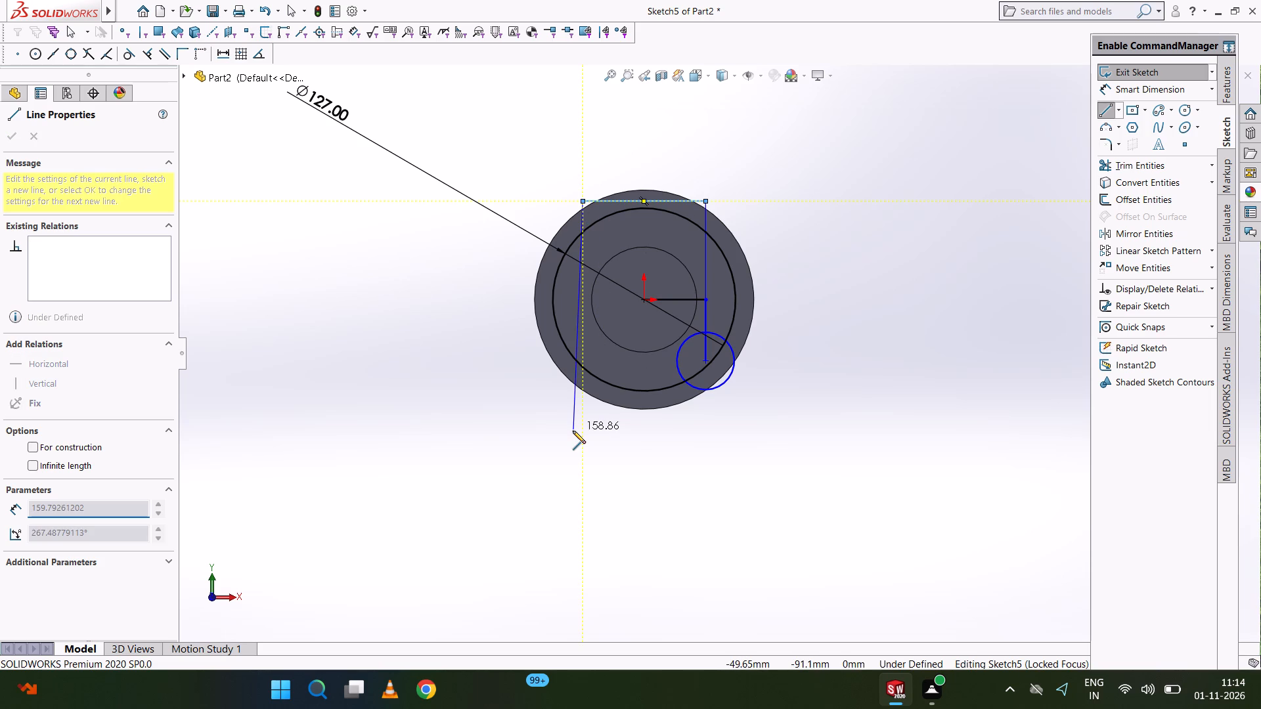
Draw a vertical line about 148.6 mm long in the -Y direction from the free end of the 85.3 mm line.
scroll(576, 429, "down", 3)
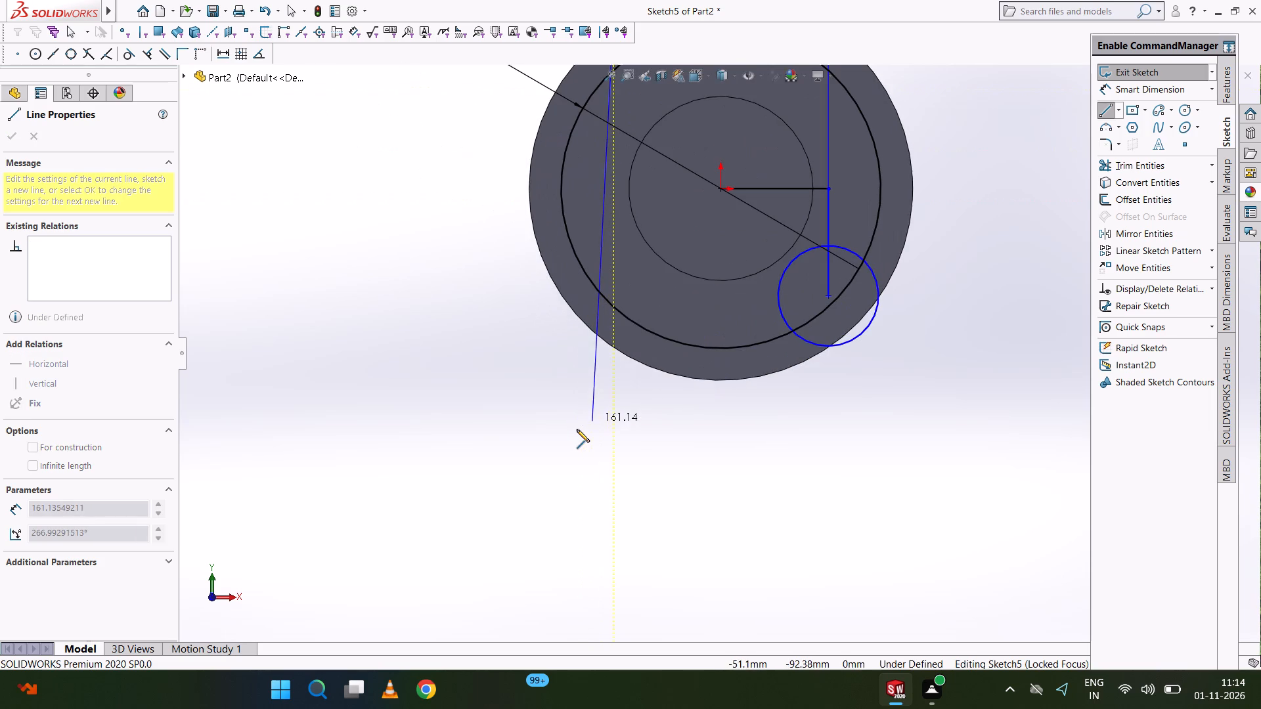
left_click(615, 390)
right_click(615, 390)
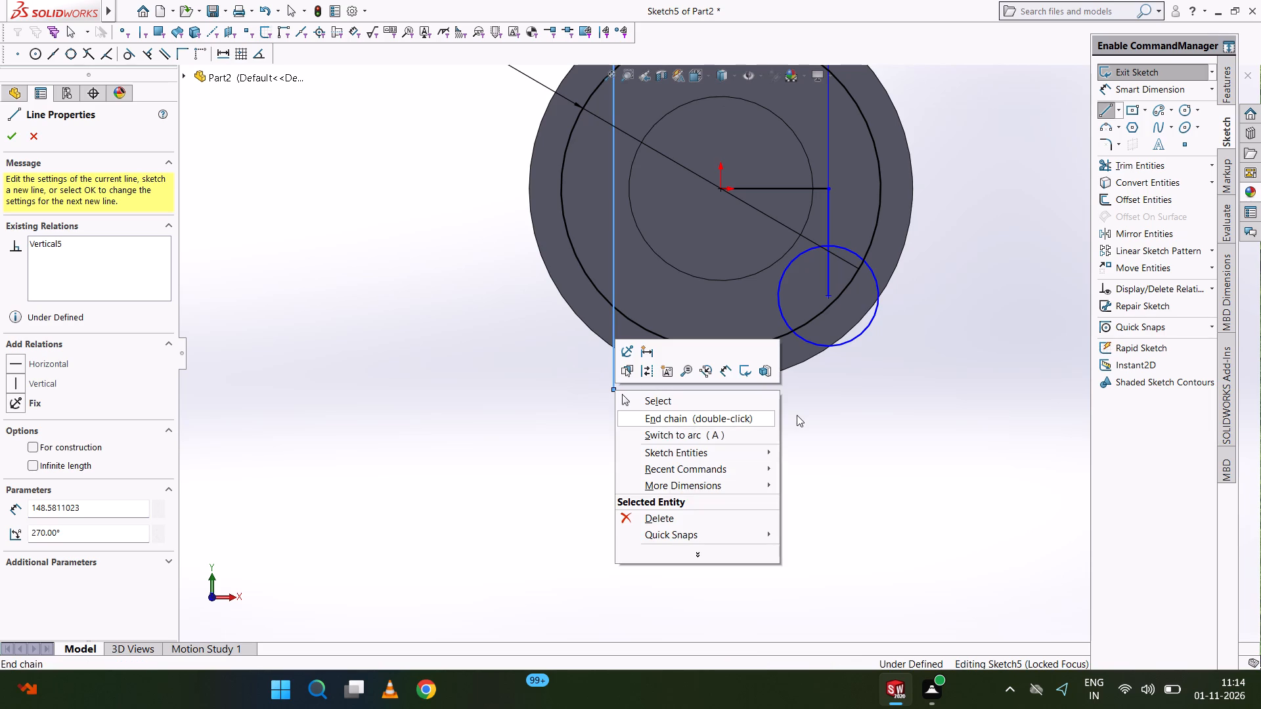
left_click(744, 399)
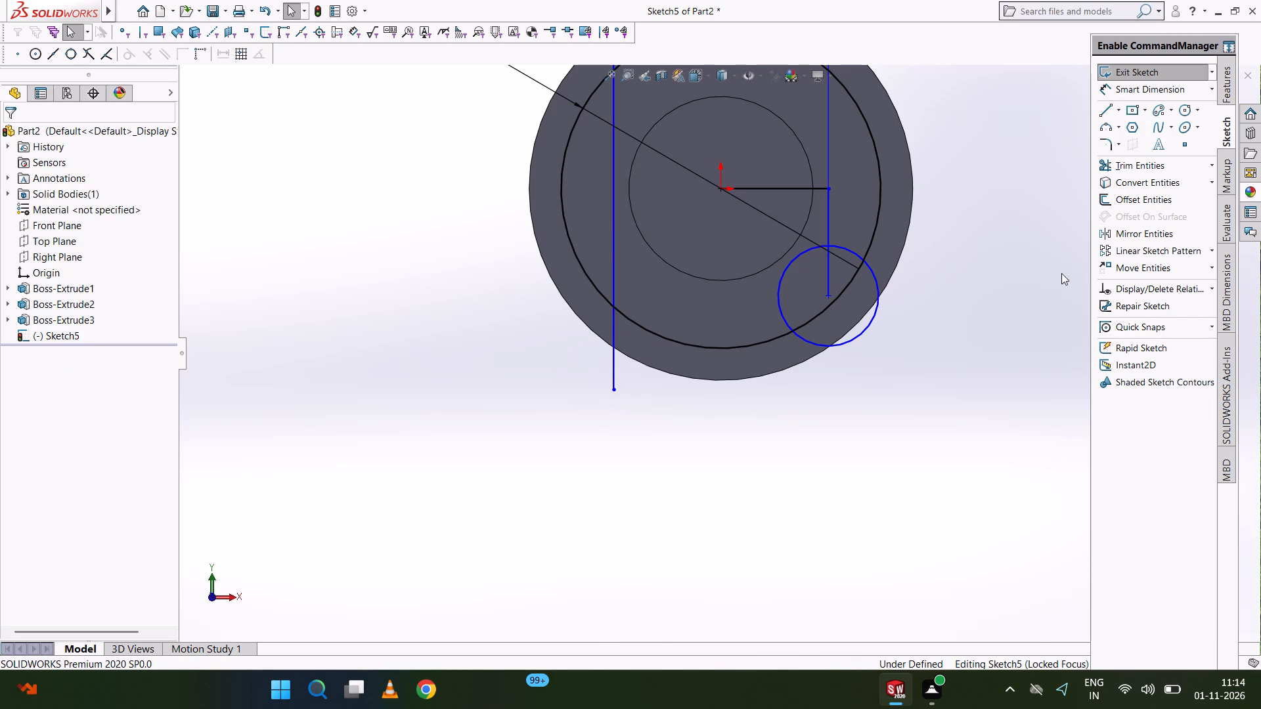
Trim away the offset line from the origin, the small corner circle with its vertical line, and the +X side of the 127 mm circle.
scroll(1034, 265, "up", 5)
left_click(1184, 165)
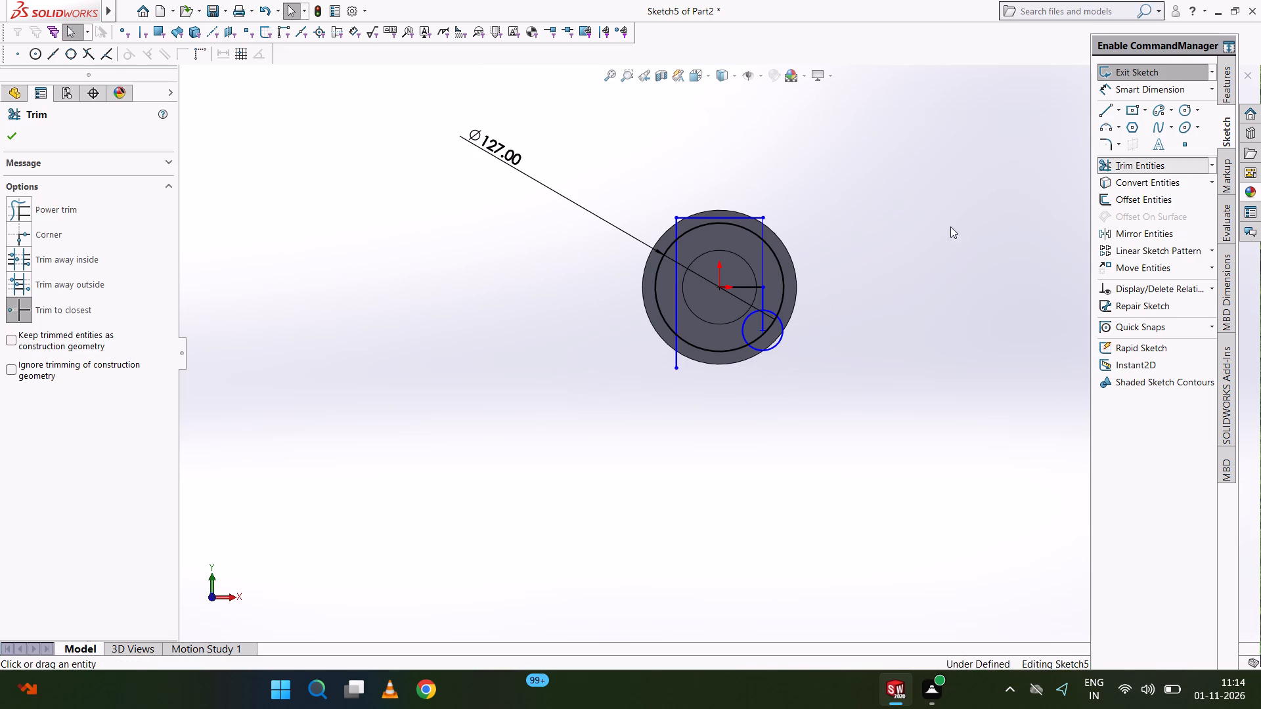
left_click(765, 274)
left_click(759, 286)
left_click(760, 295)
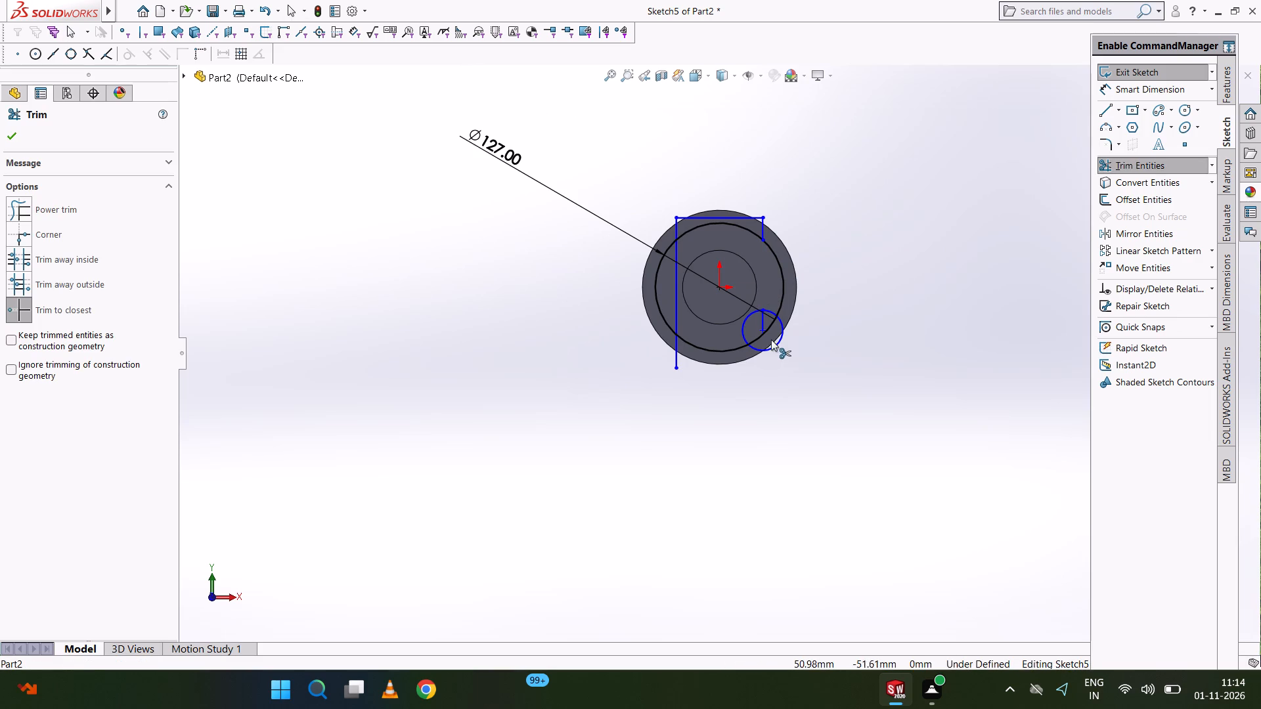
left_click(774, 335)
double_click(780, 326)
left_click(778, 317)
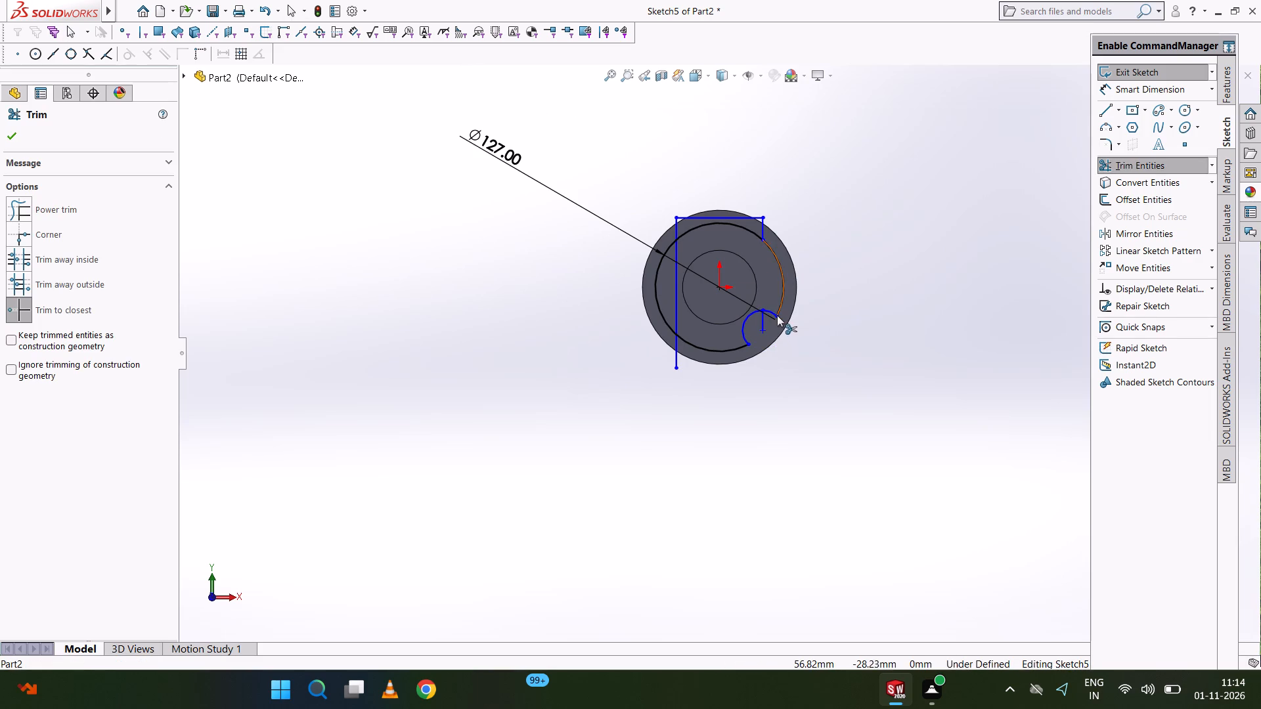
triple_click(777, 315)
double_click(768, 313)
triple_click(766, 309)
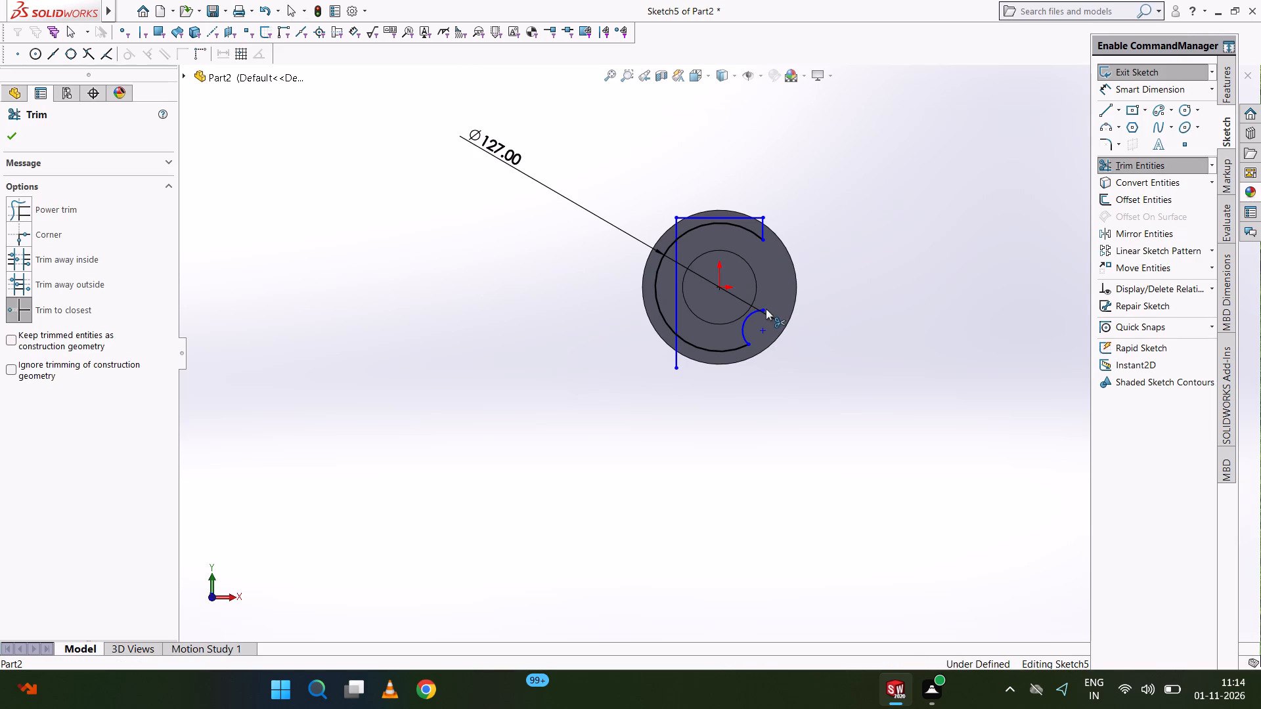
double_click(764, 309)
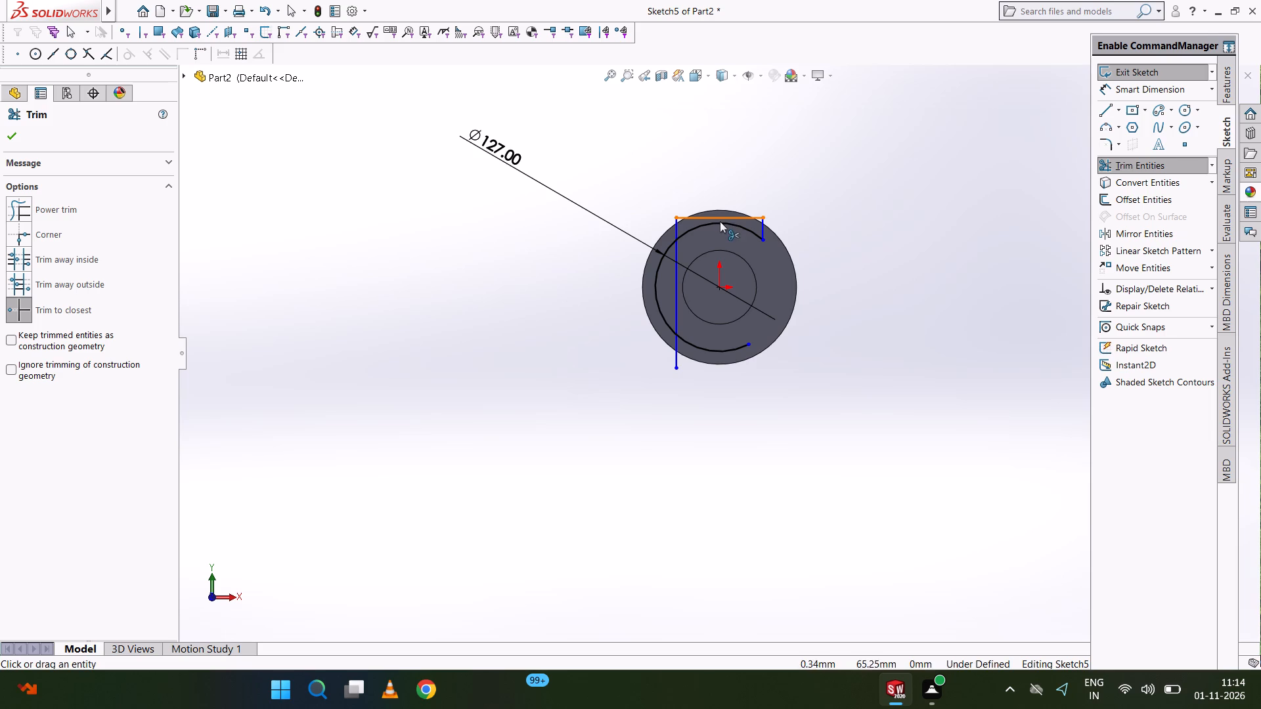
Trim away the remaining horizontal and vertical lines and the rest of the 127 mm circle, clearing the sketch.
left_click(720, 221)
double_click(724, 217)
left_click(725, 221)
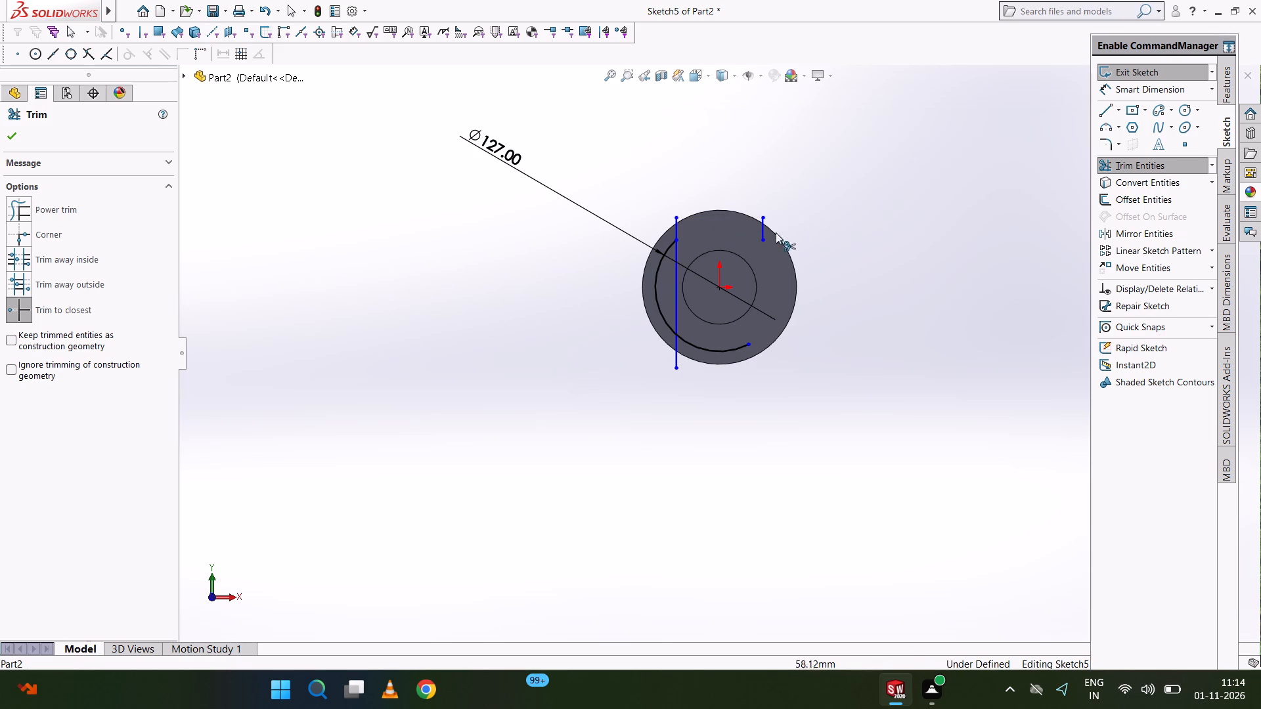
left_click(763, 231)
left_click(677, 242)
double_click(676, 234)
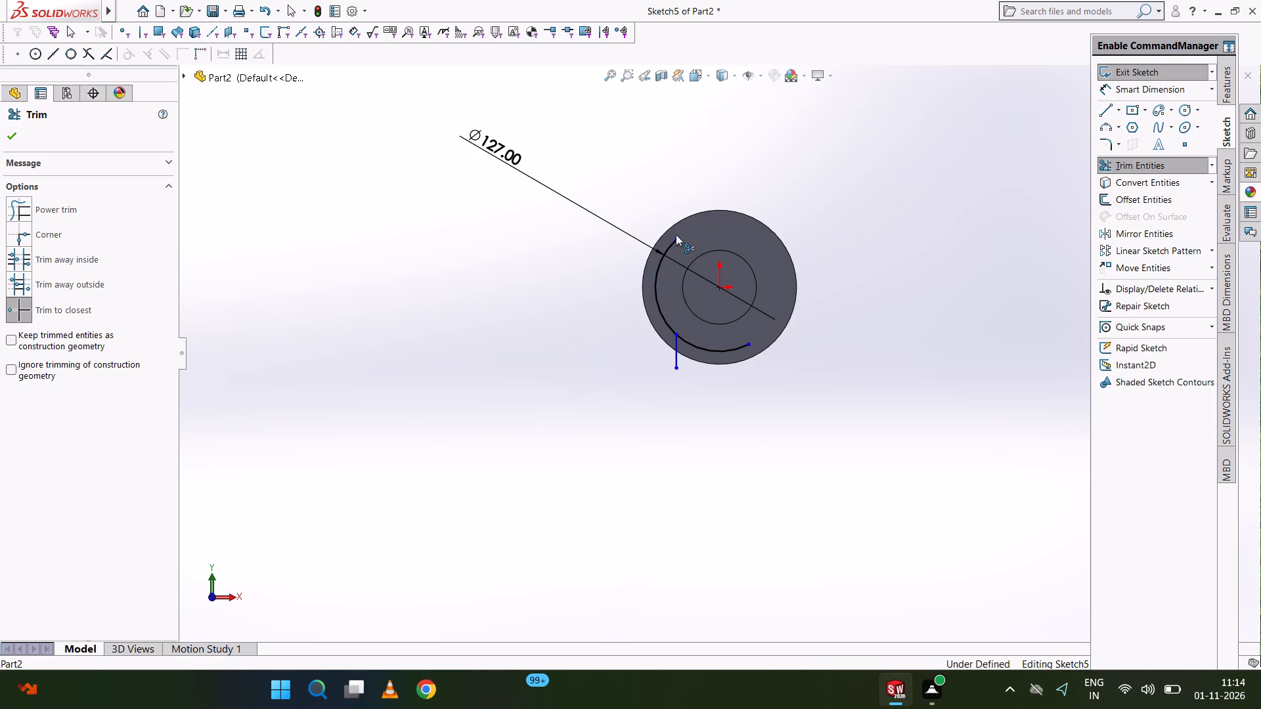
left_click(676, 241)
left_click(675, 328)
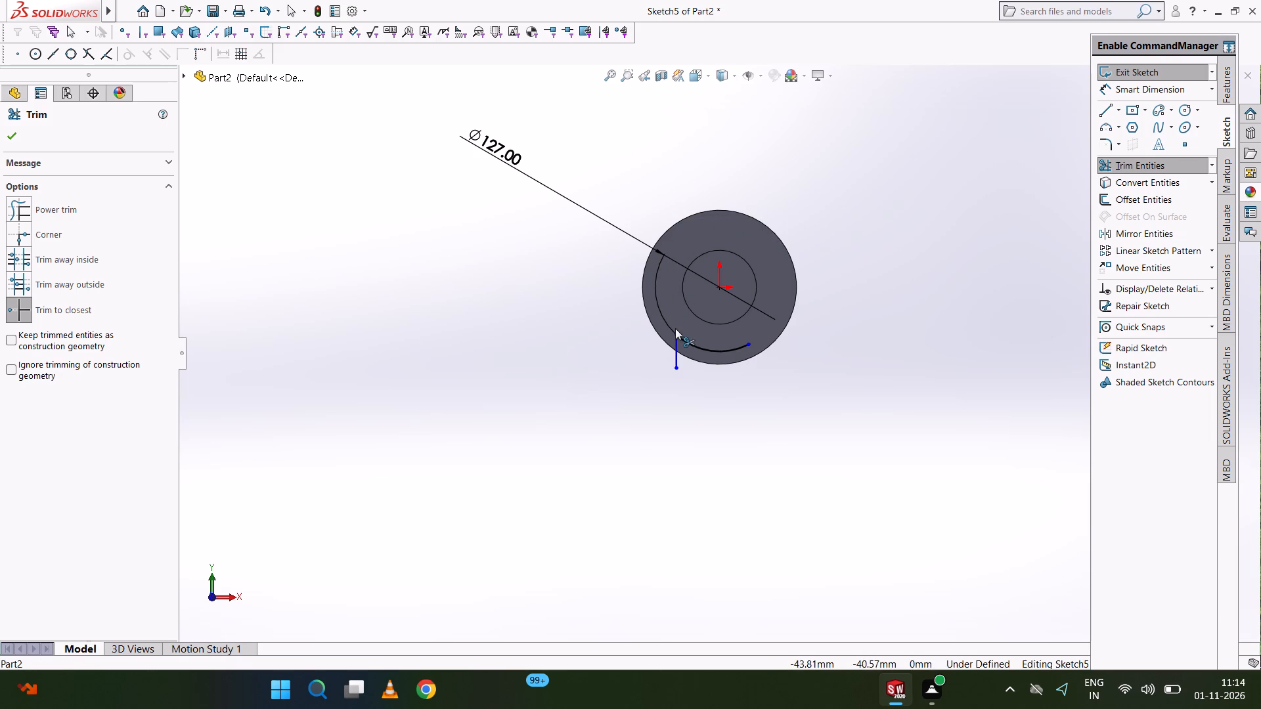
left_click(678, 335)
double_click(694, 341)
triple_click(698, 347)
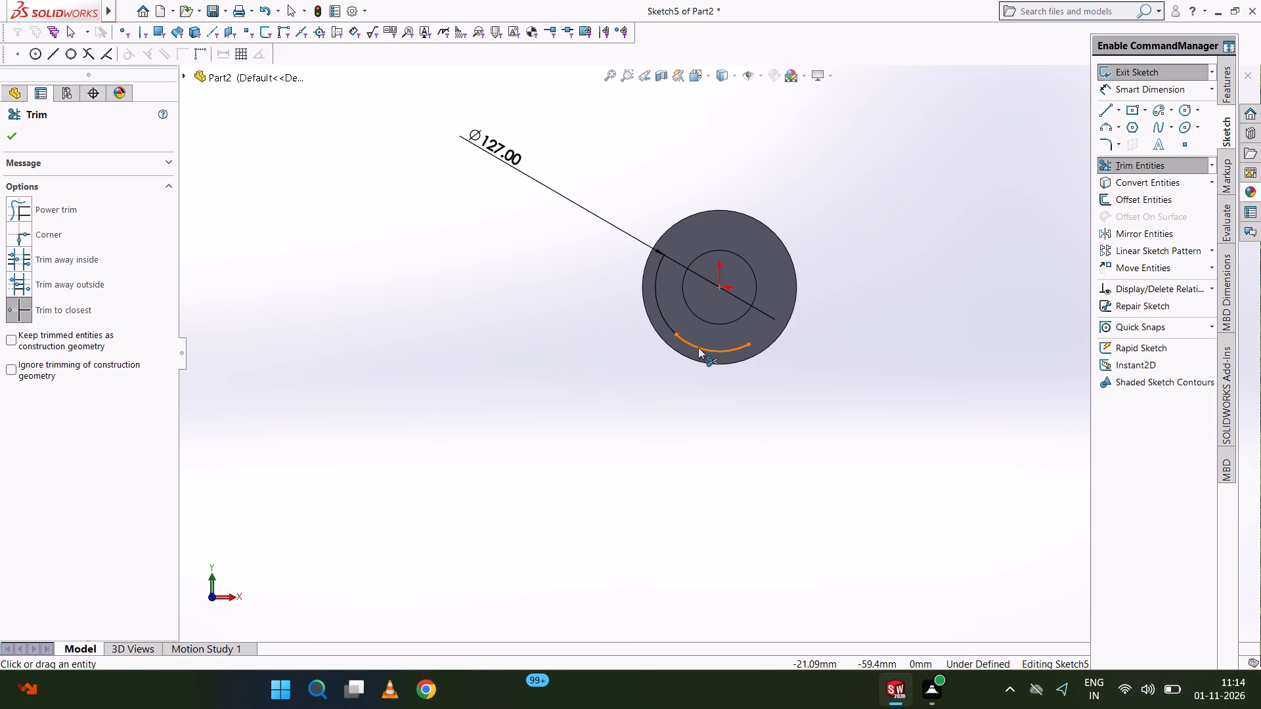
Draw a circle centred on the origin with a radius of 127/2 mm.
left_click(1182, 111)
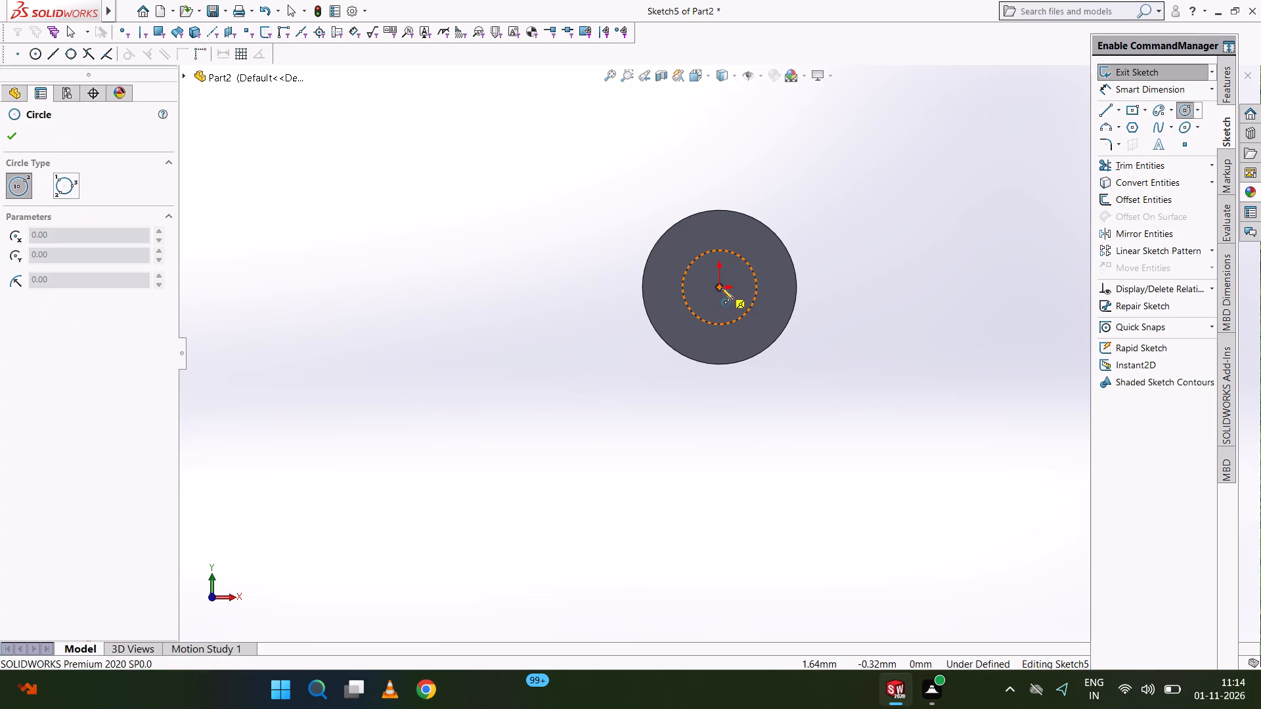
left_click(721, 288)
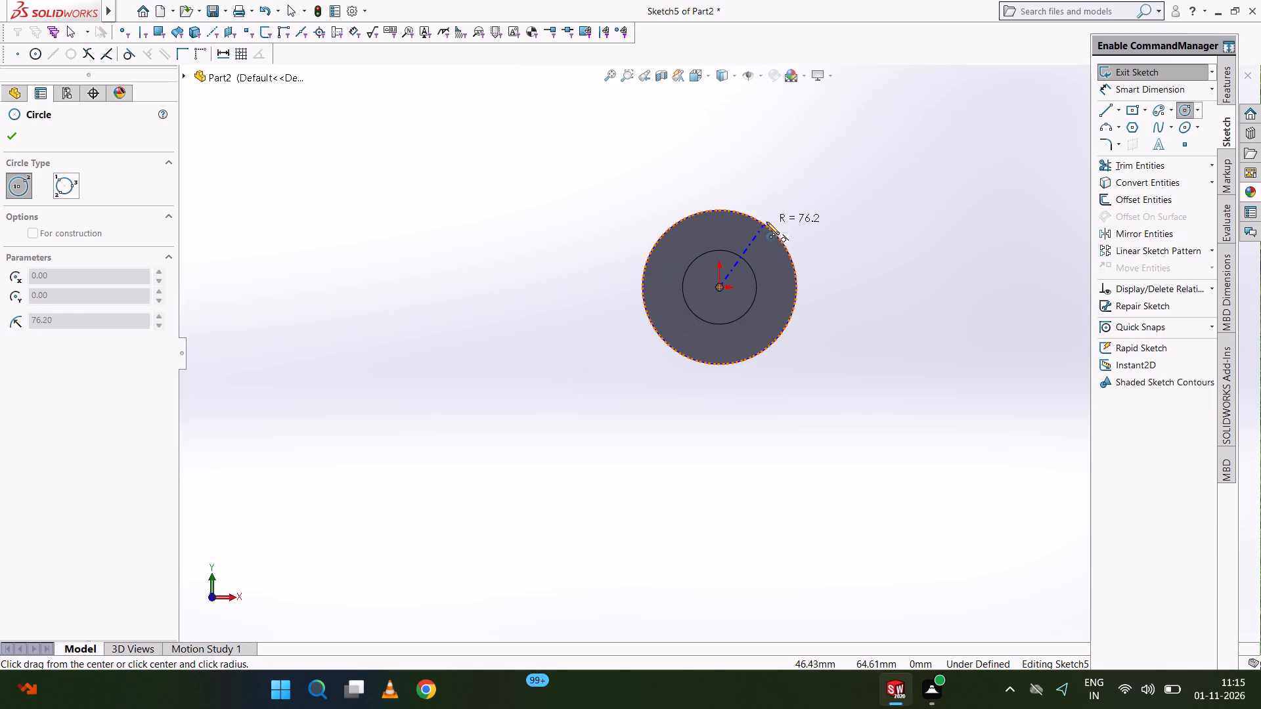
left_click(759, 231)
type("127")
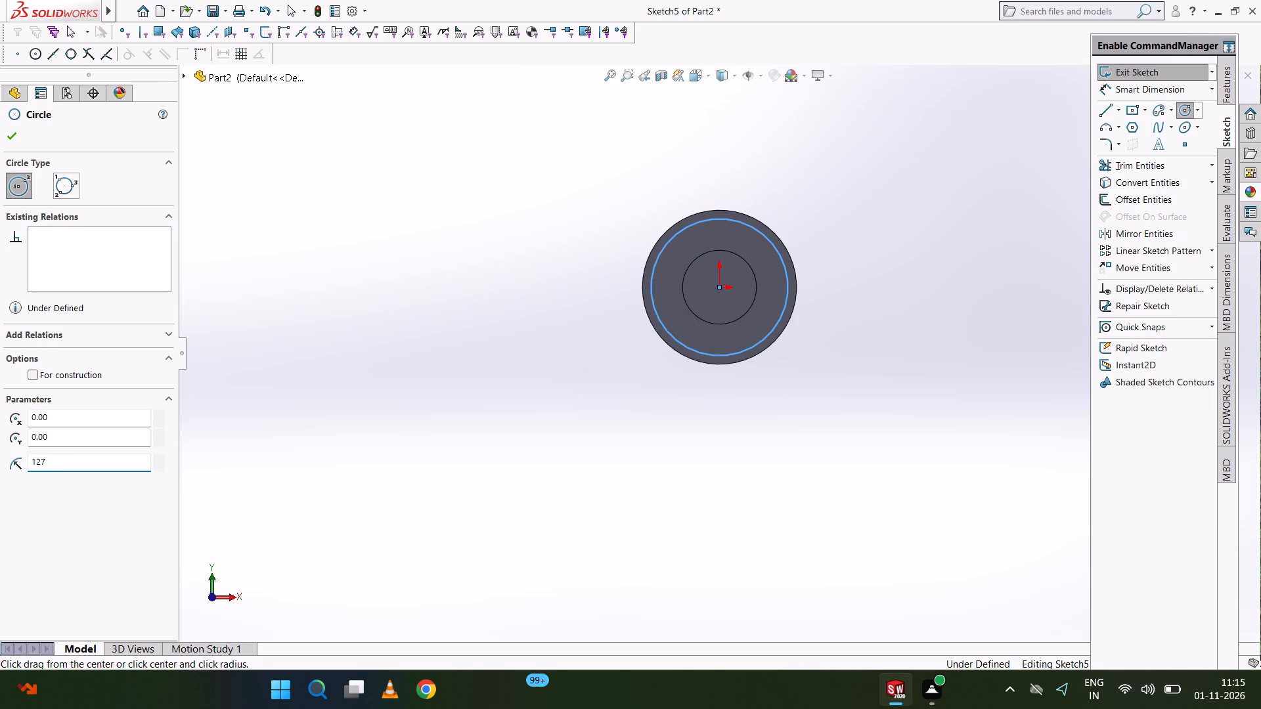
type("/2")
key("Return")
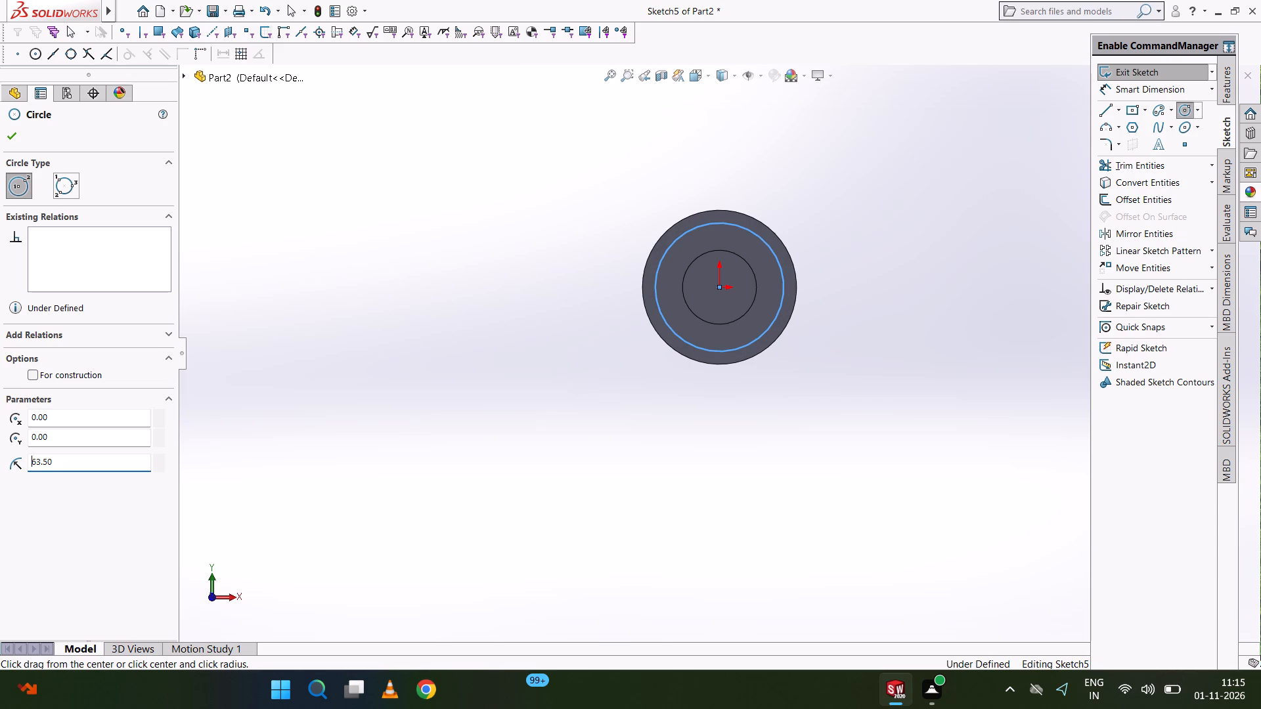
right_click(759, 231)
left_click(798, 249)
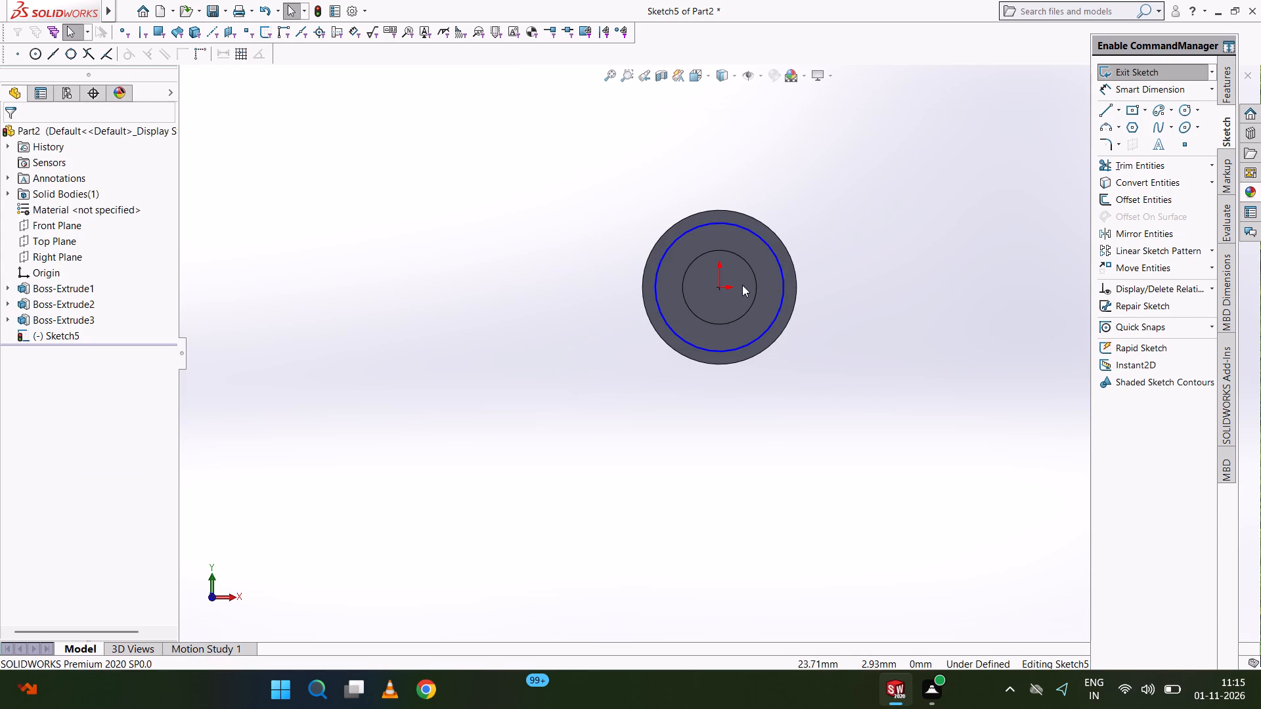
Draw a horizontal line of 85.3/2 mm from the origin in +X, continued by a vertical line of 85.3/2 mm in -Y.
scroll(745, 290, "down", 3)
left_click(1103, 105)
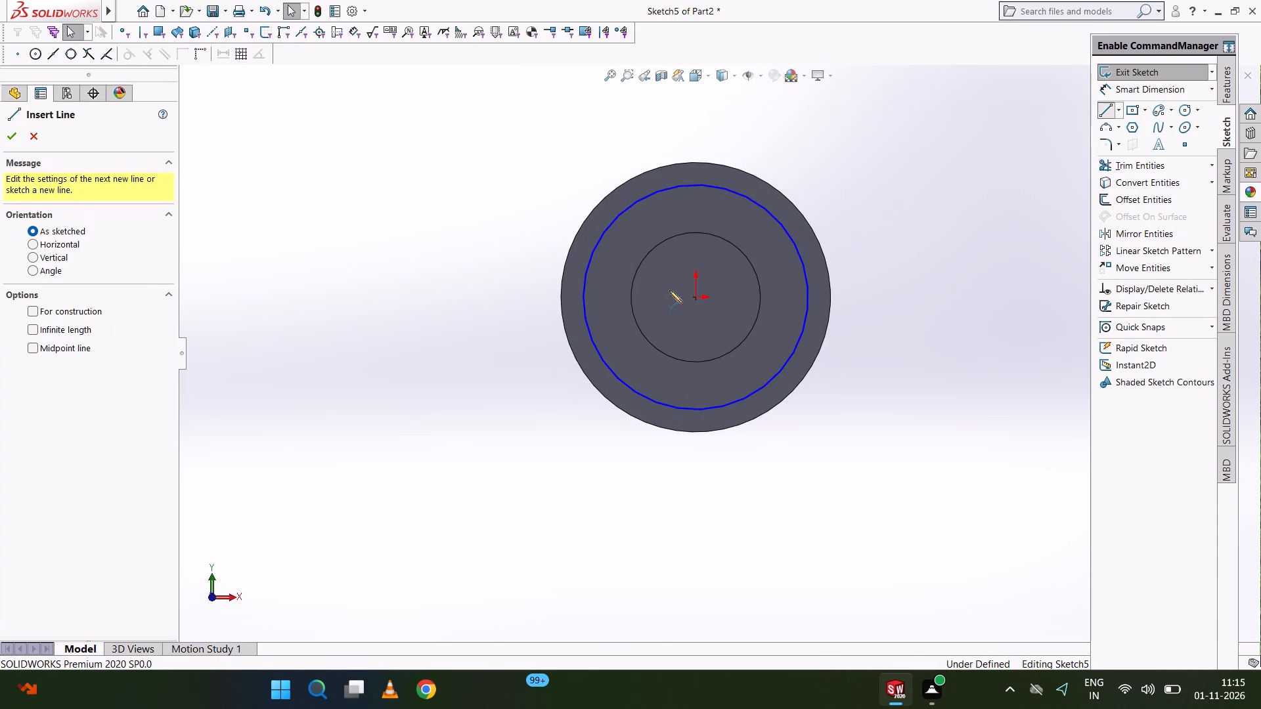
left_click(696, 298)
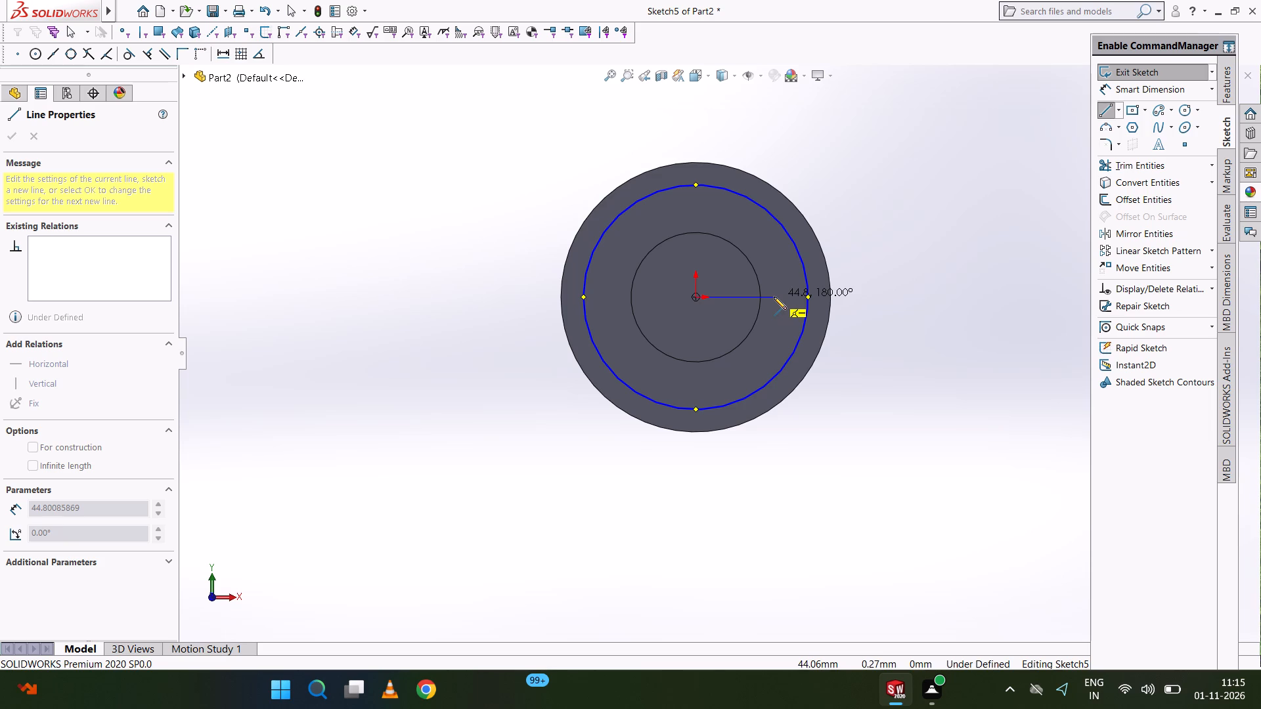
left_click(774, 297)
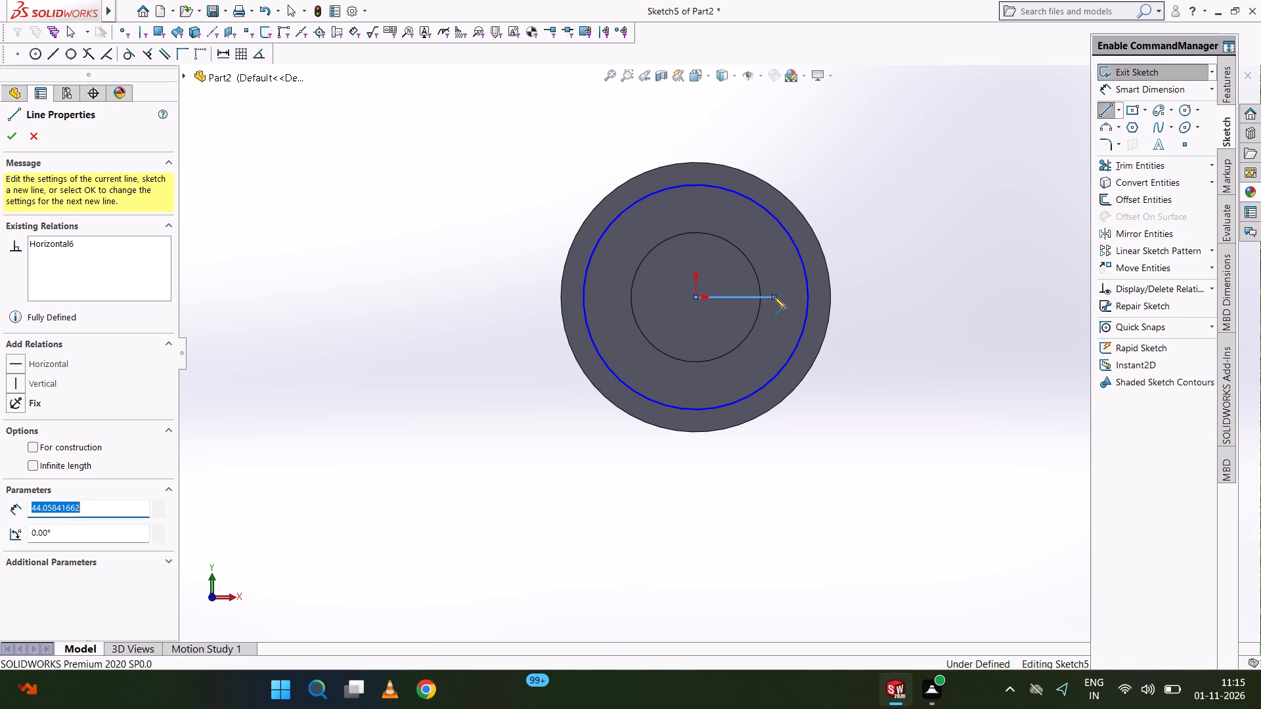
type("85.3")
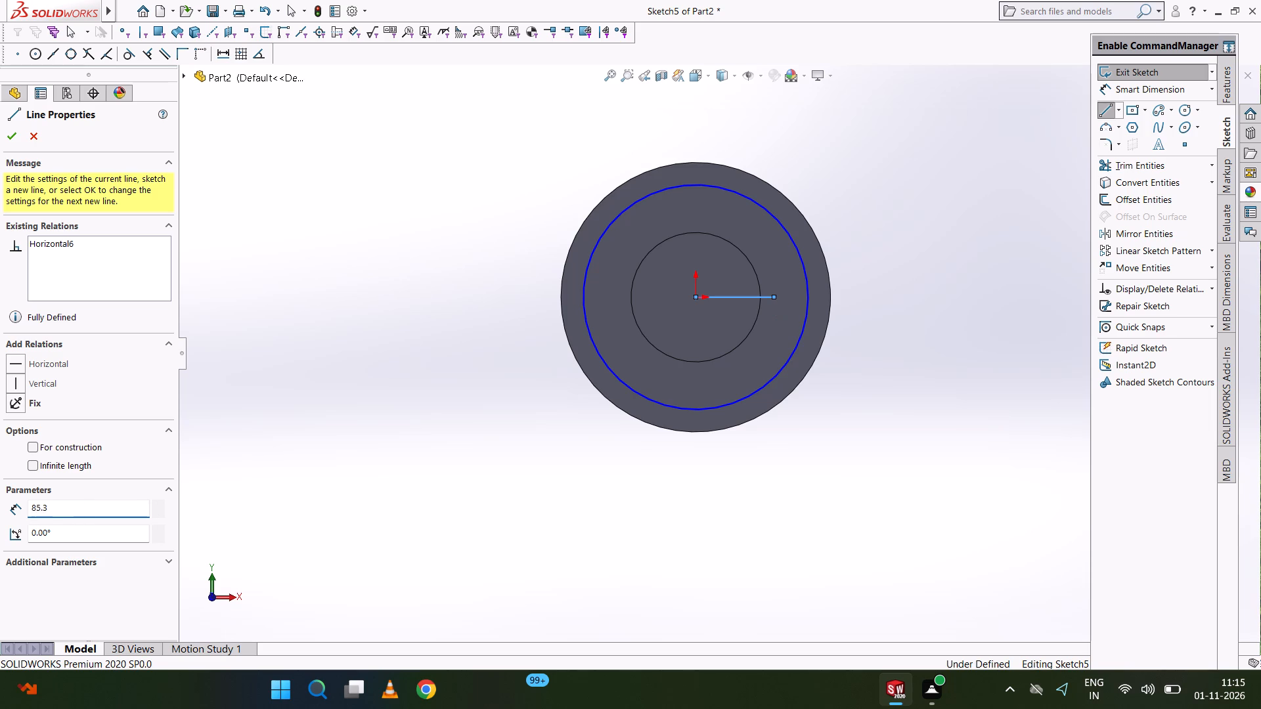
type("/2")
key("Return")
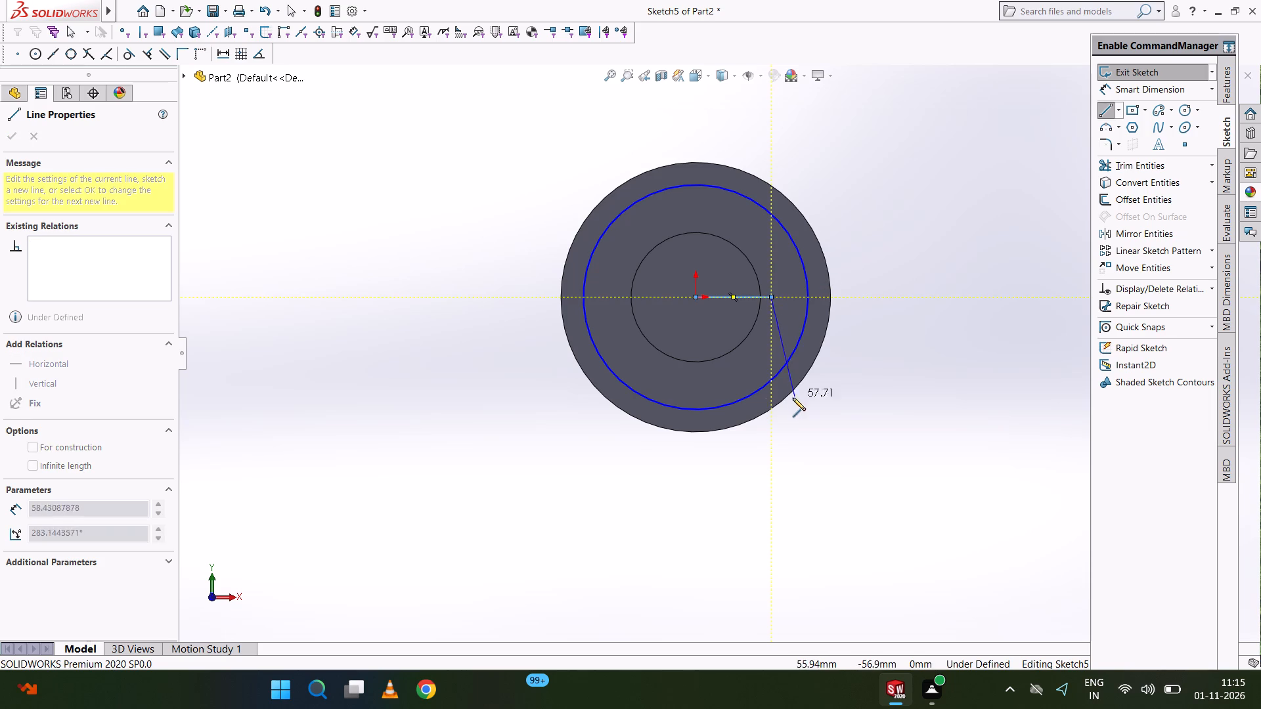
left_click(770, 361)
type("85")
type(".3/2")
key("Return")
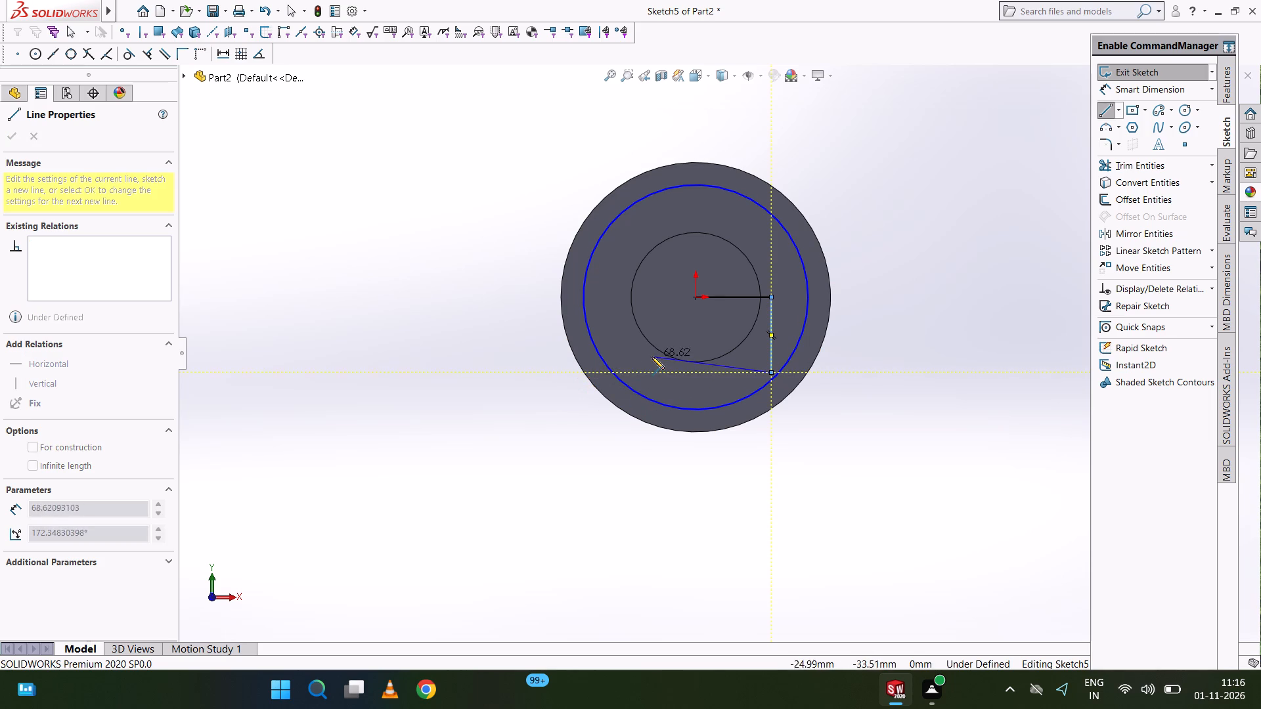
Continue the chain with an 85.3 mm horizontal line in the -X direction from the vertical line's lower end.
left_click(634, 373)
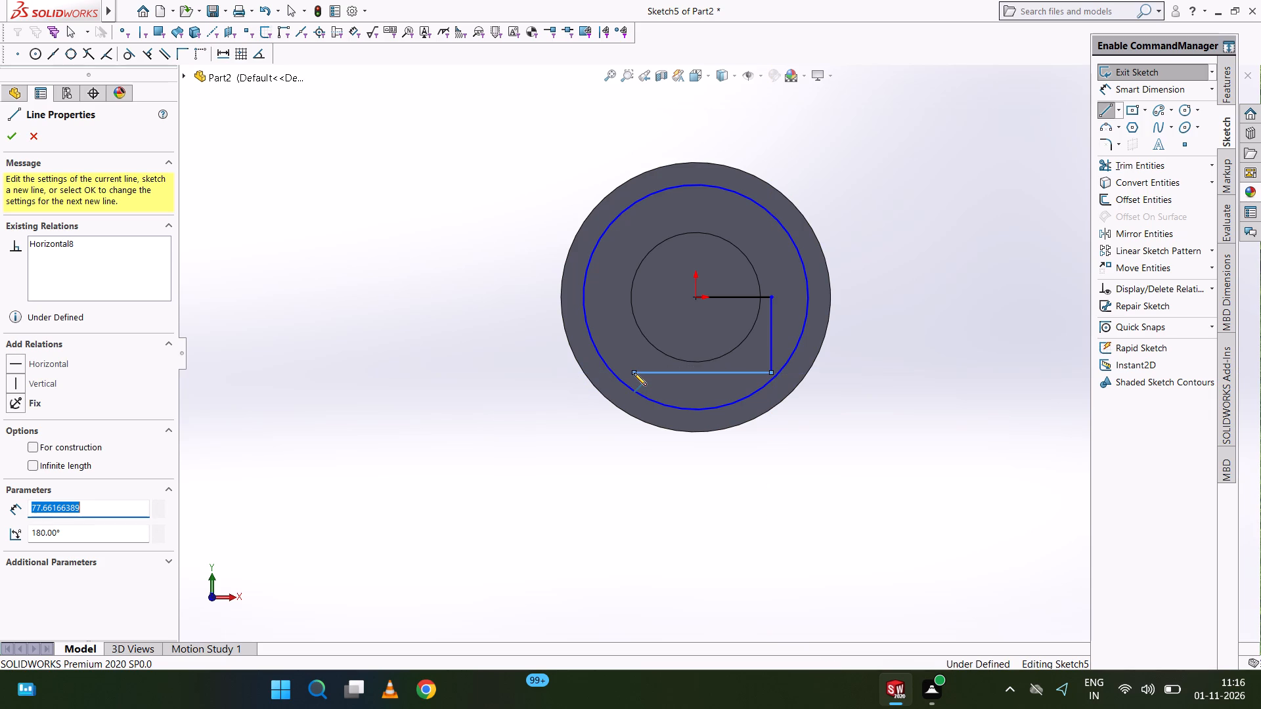
type("85.3/2")
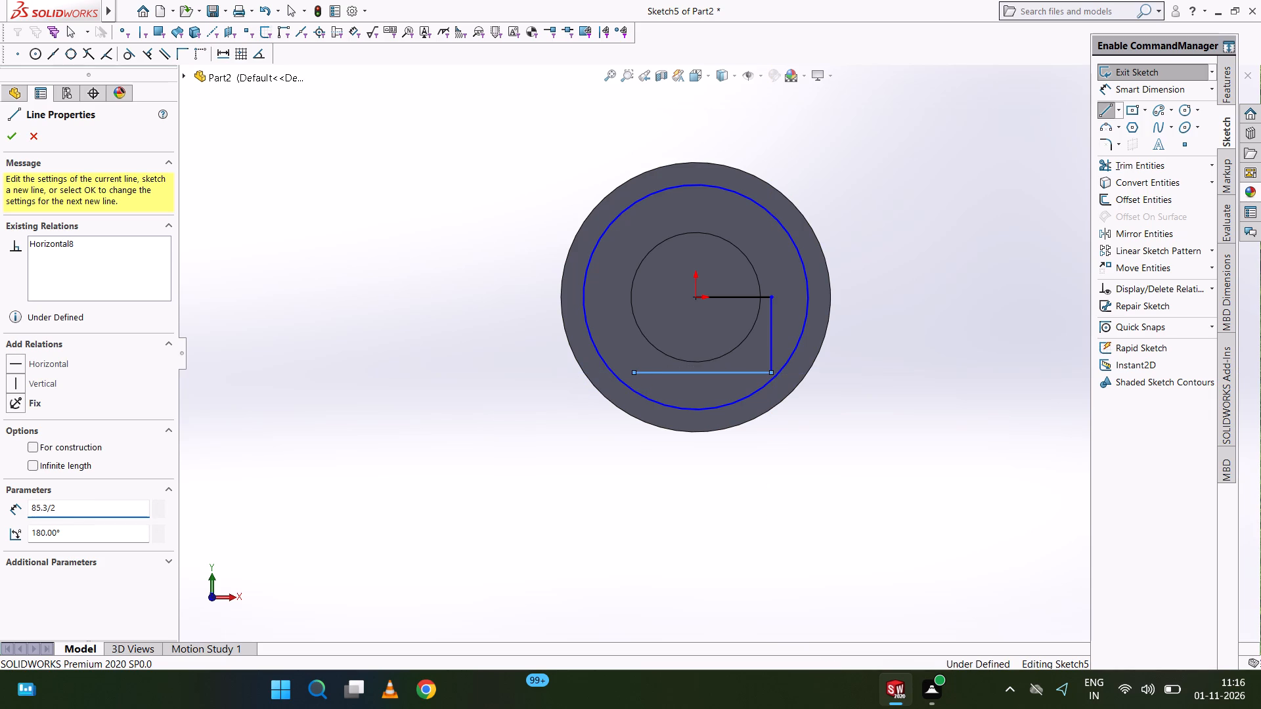
key("BackSpace")
key("BackSpace")
key("BackSpace")
key("3")
key("Return")
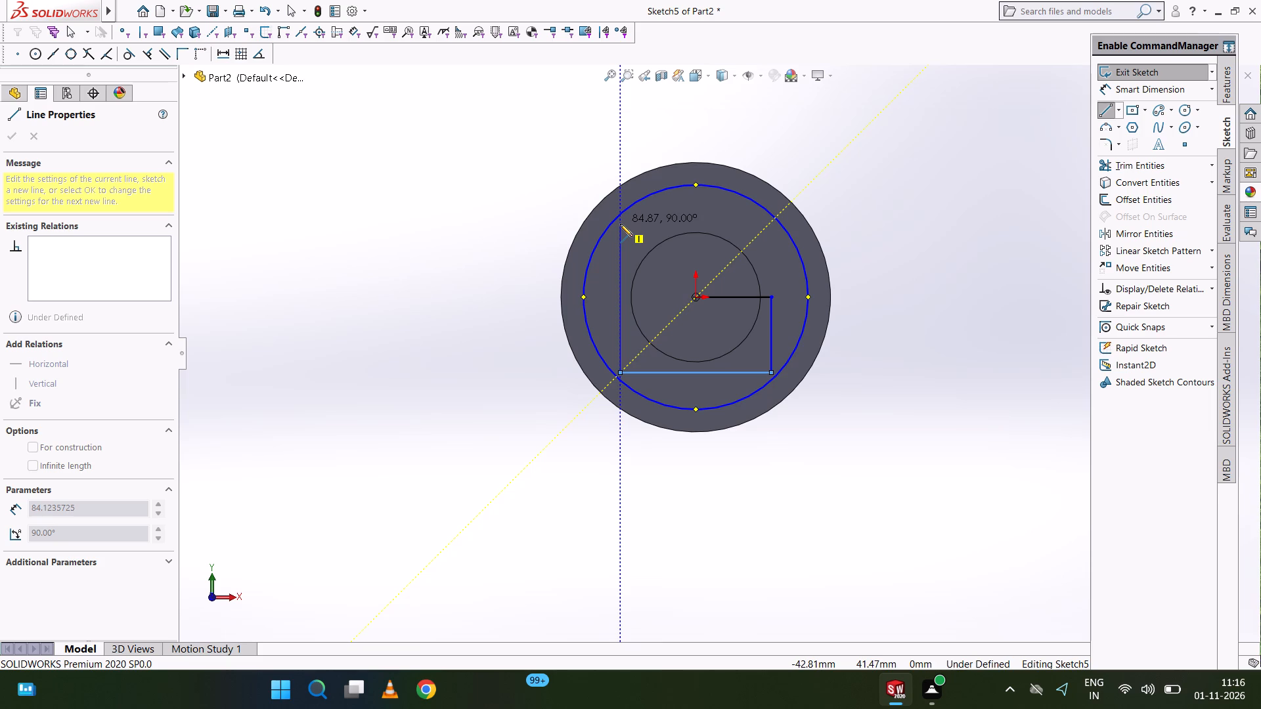
Complete the square's outline with an 85.3 mm vertical line in +Y and an 85.3 mm horizontal line in +X.
left_click(620, 224)
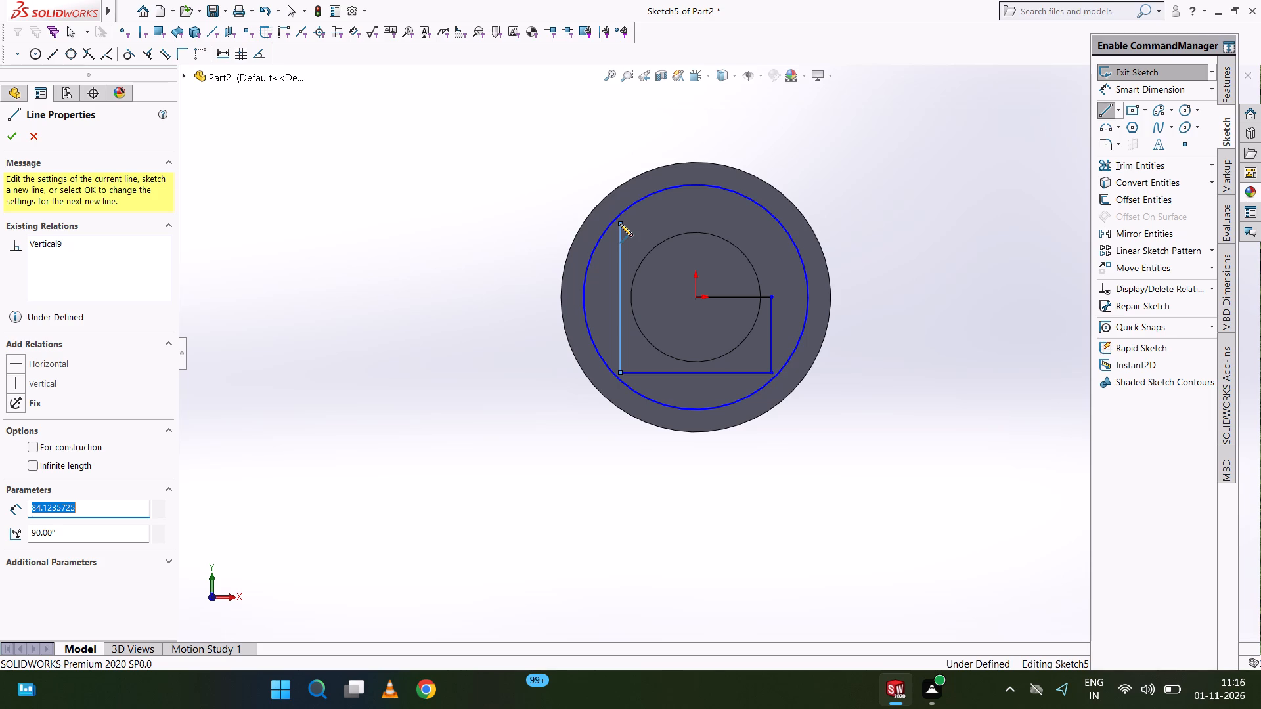
type("85.3")
key("Return")
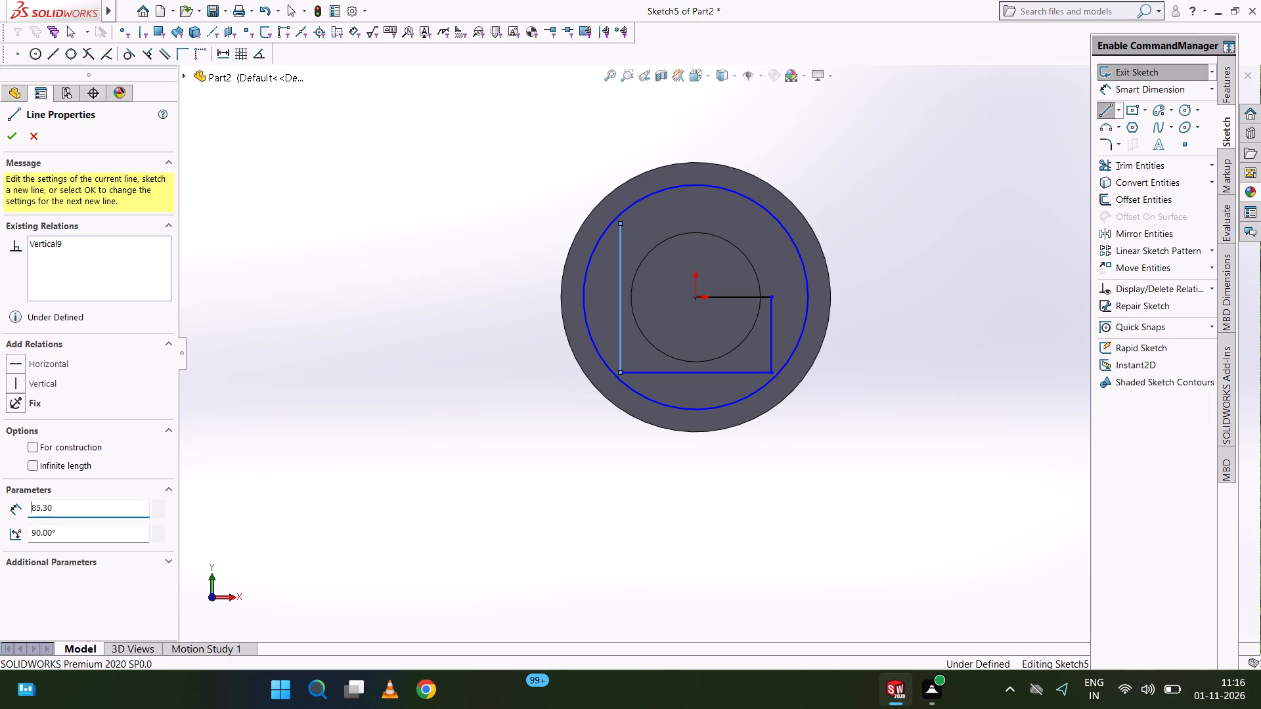
left_click(765, 225)
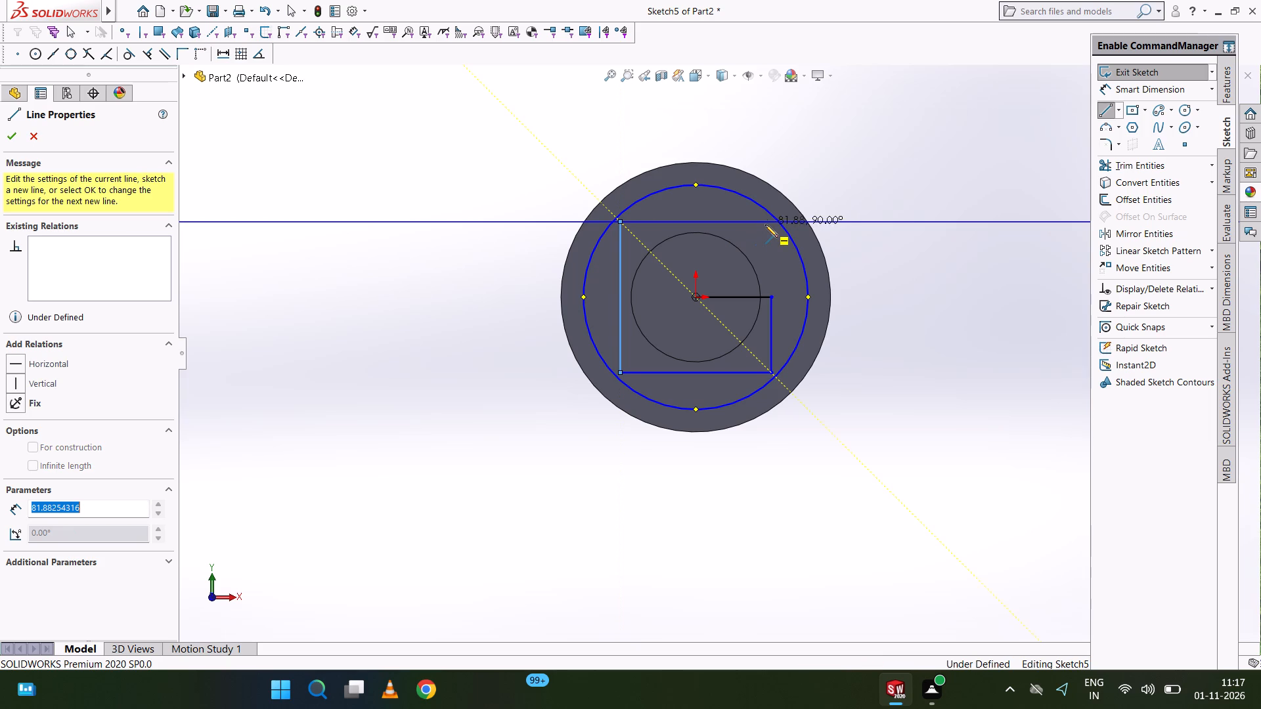
type("85.3")
key("Return")
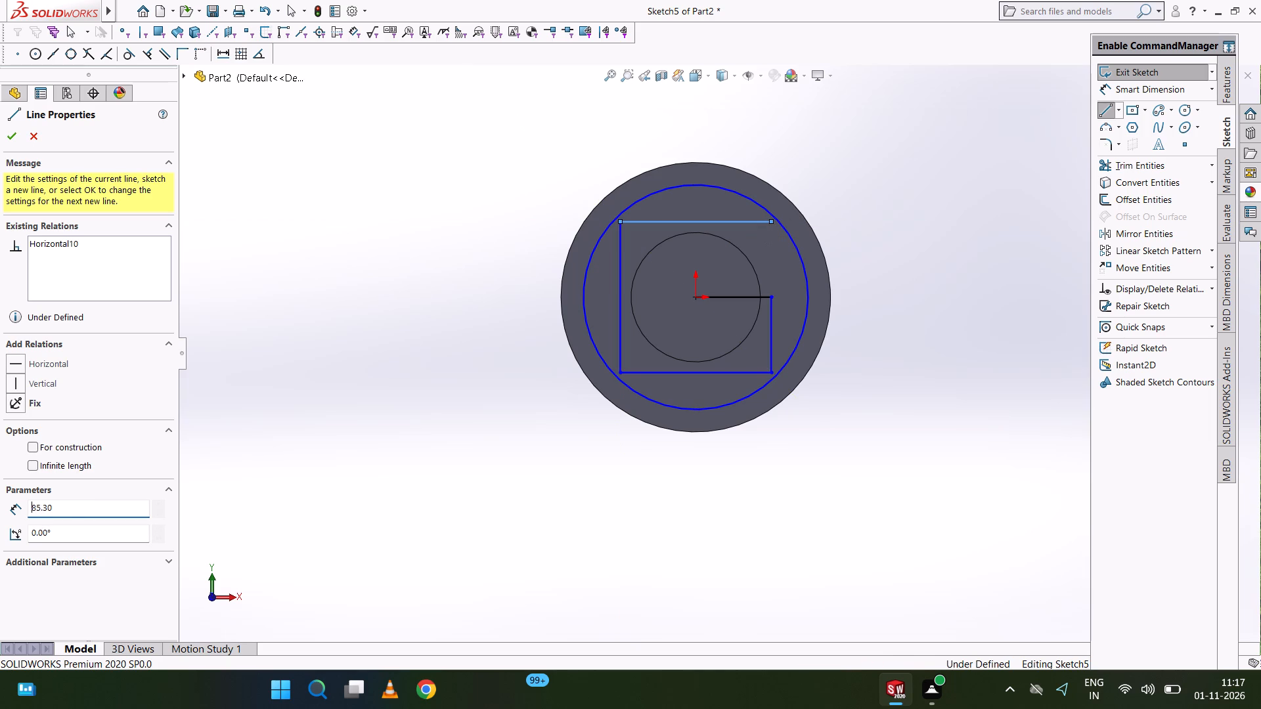
right_click(765, 225)
left_click(784, 234)
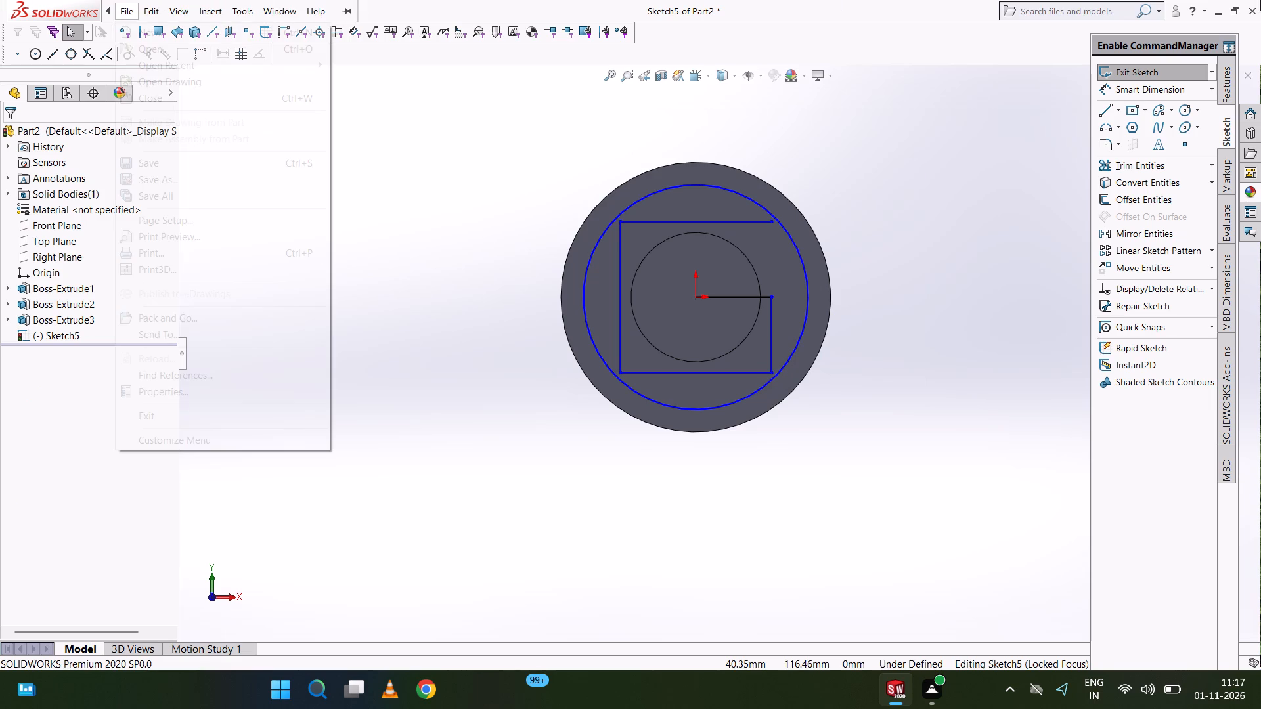
Draw a circle with a radius of 39.9/2 mm centred on the square's lower -X corner.
left_click(1183, 109)
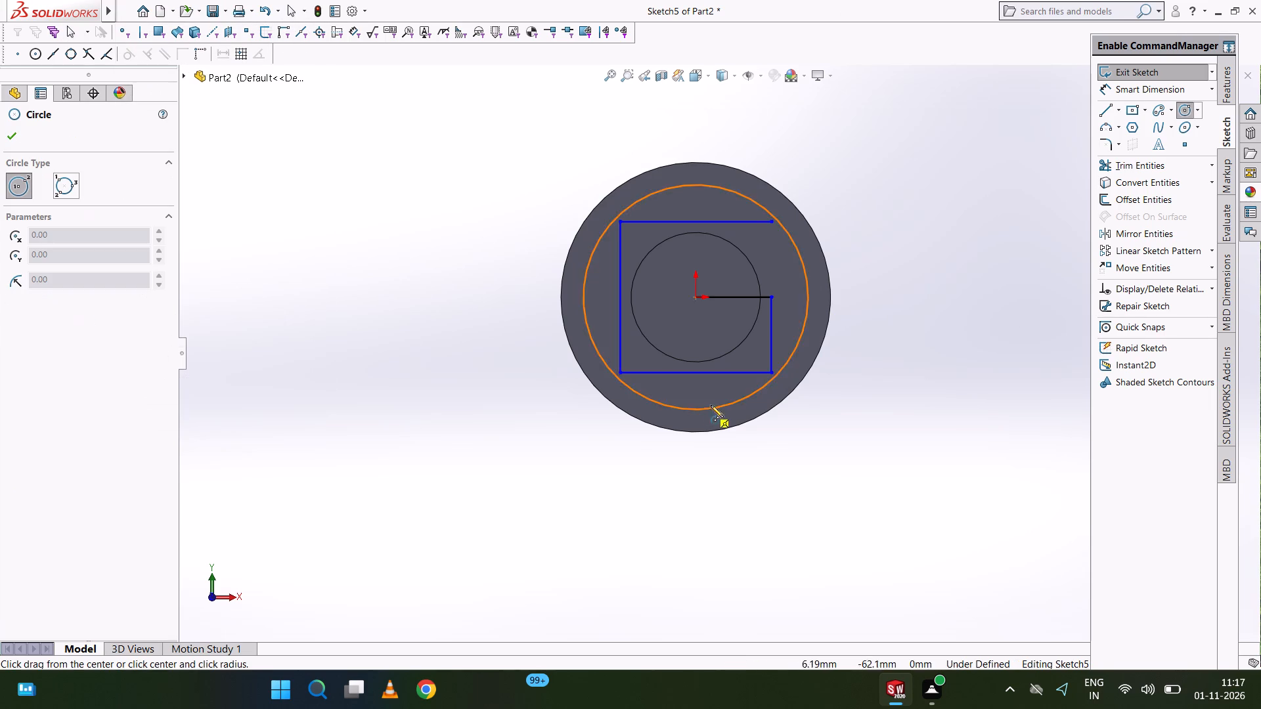
left_click(617, 373)
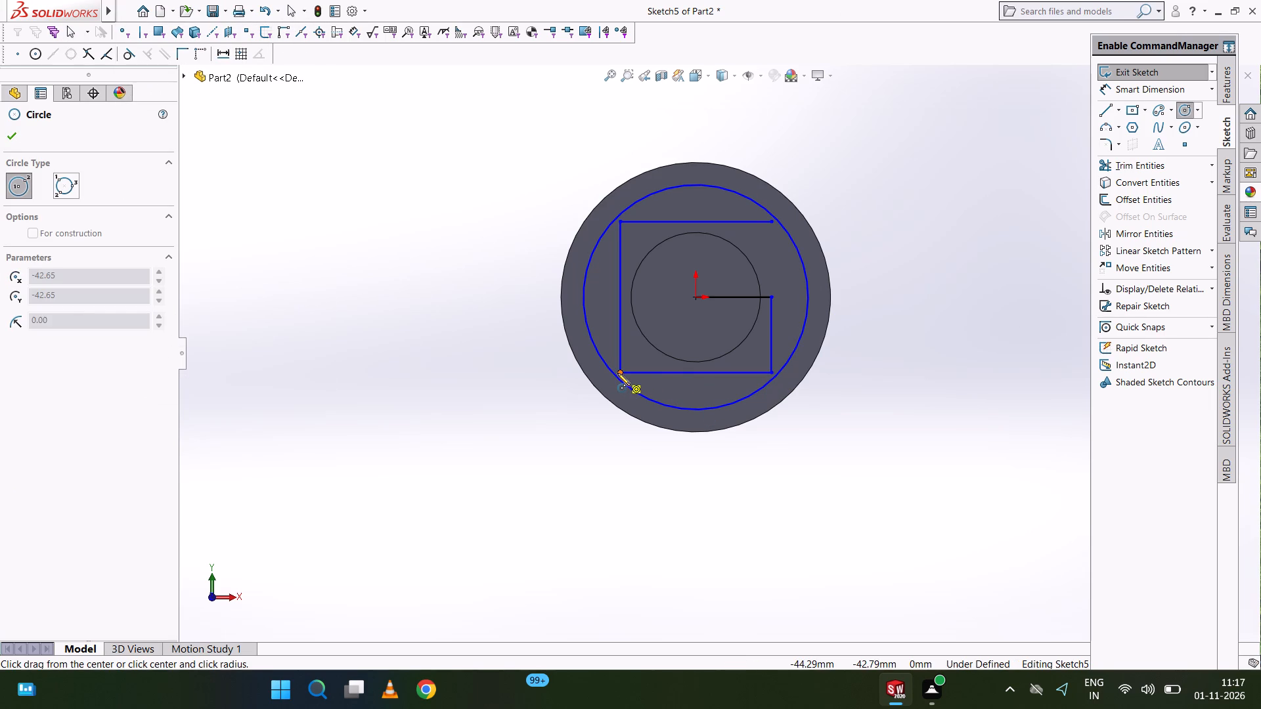
left_click(647, 368)
type("39.9/2")
key("Return")
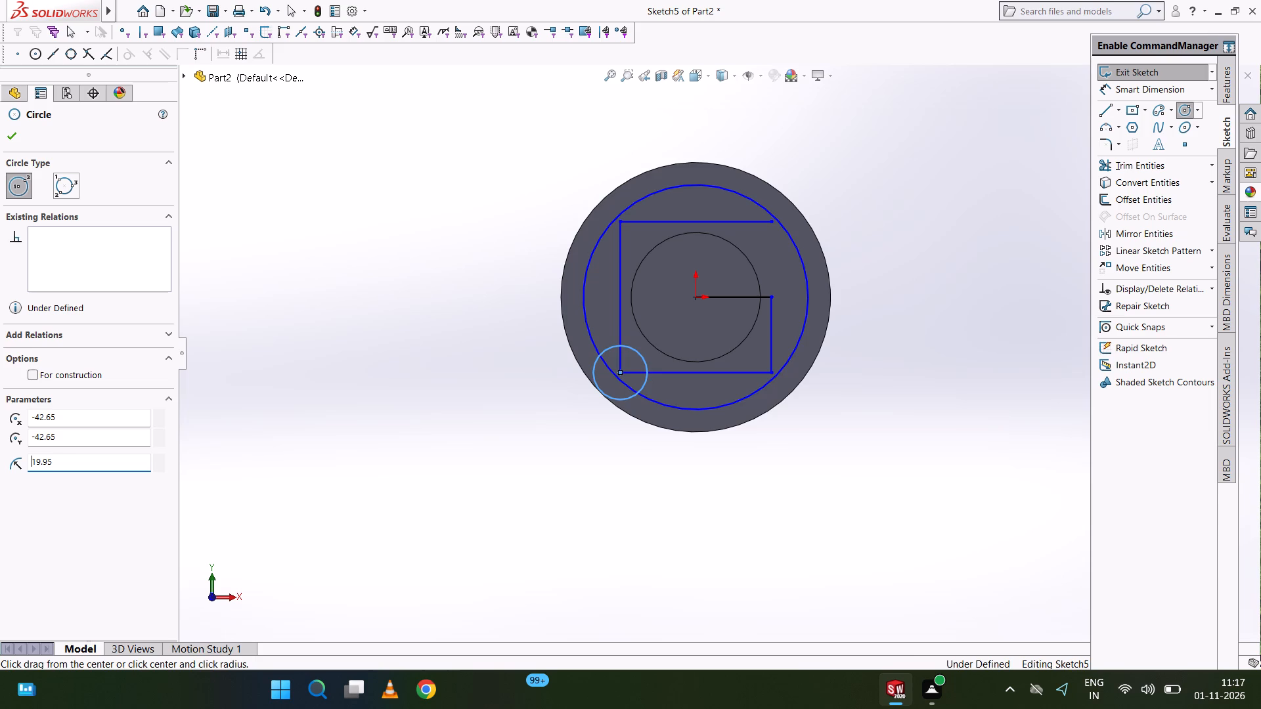
right_click(648, 368)
left_click(683, 375)
left_click(994, 177)
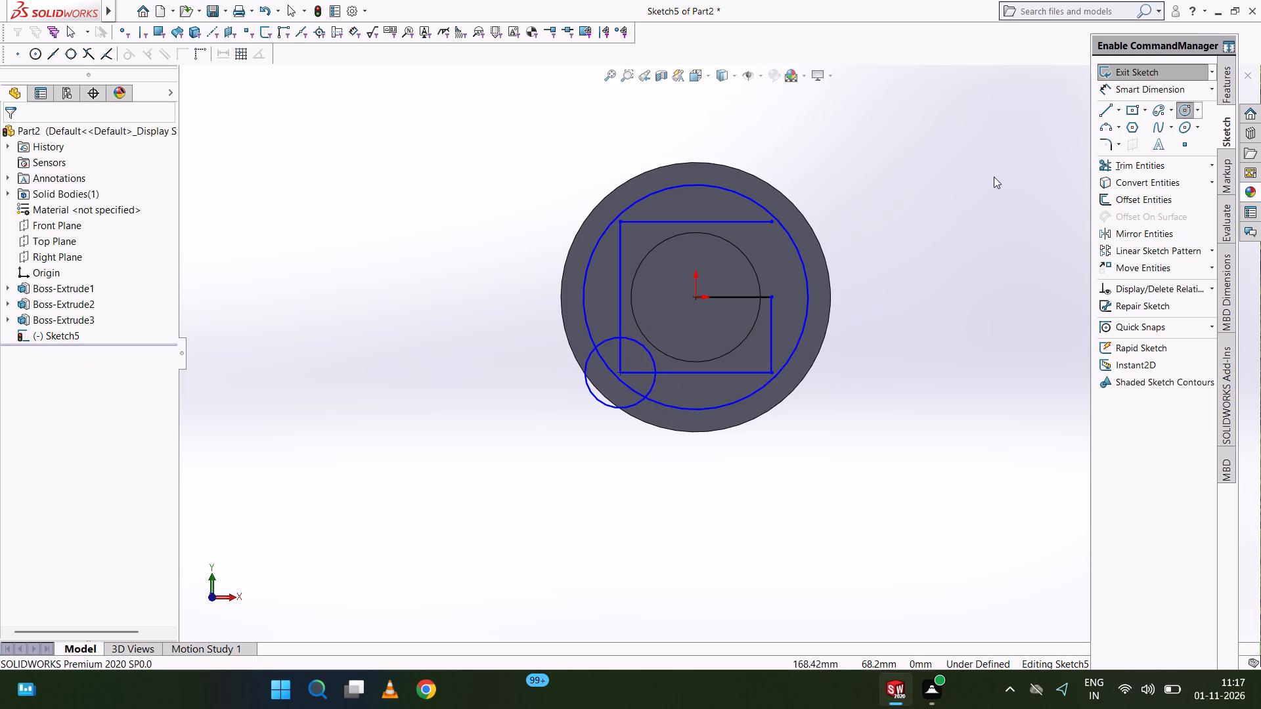
Dimension the diameter of the large origin-centred sketch circle as 127 mm.
left_click(1168, 91)
left_click(774, 213)
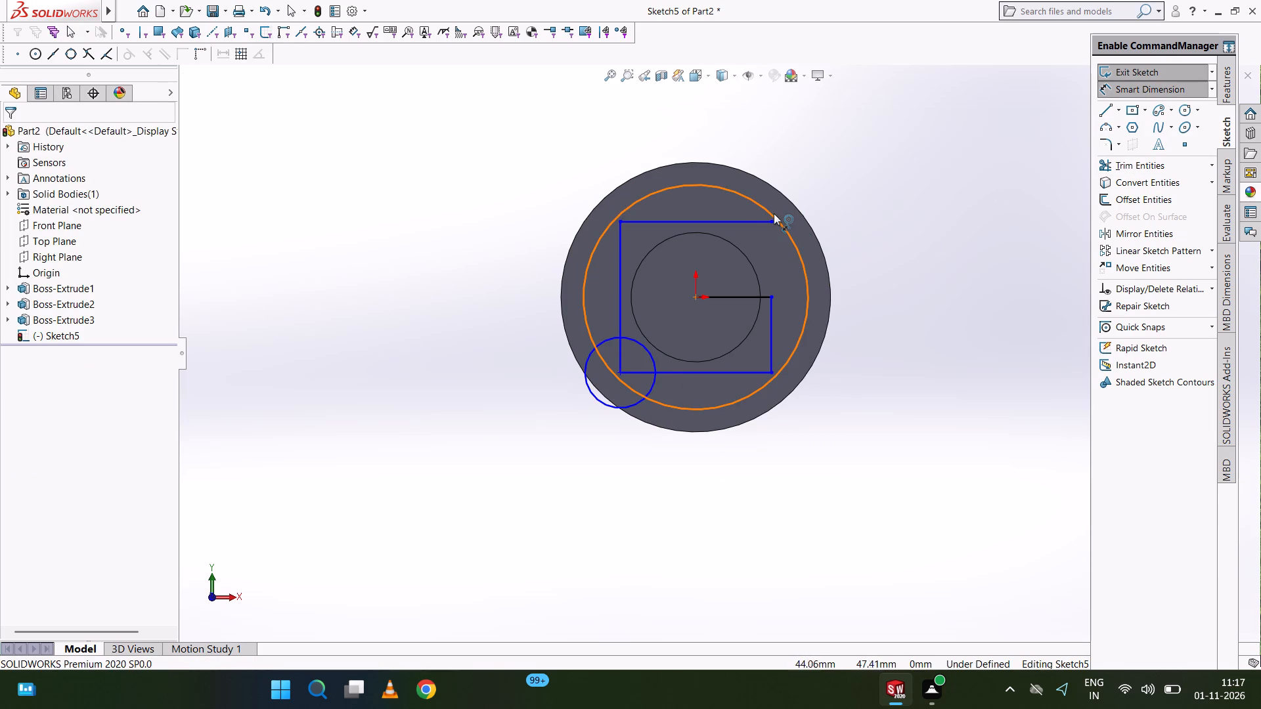
left_click(926, 112)
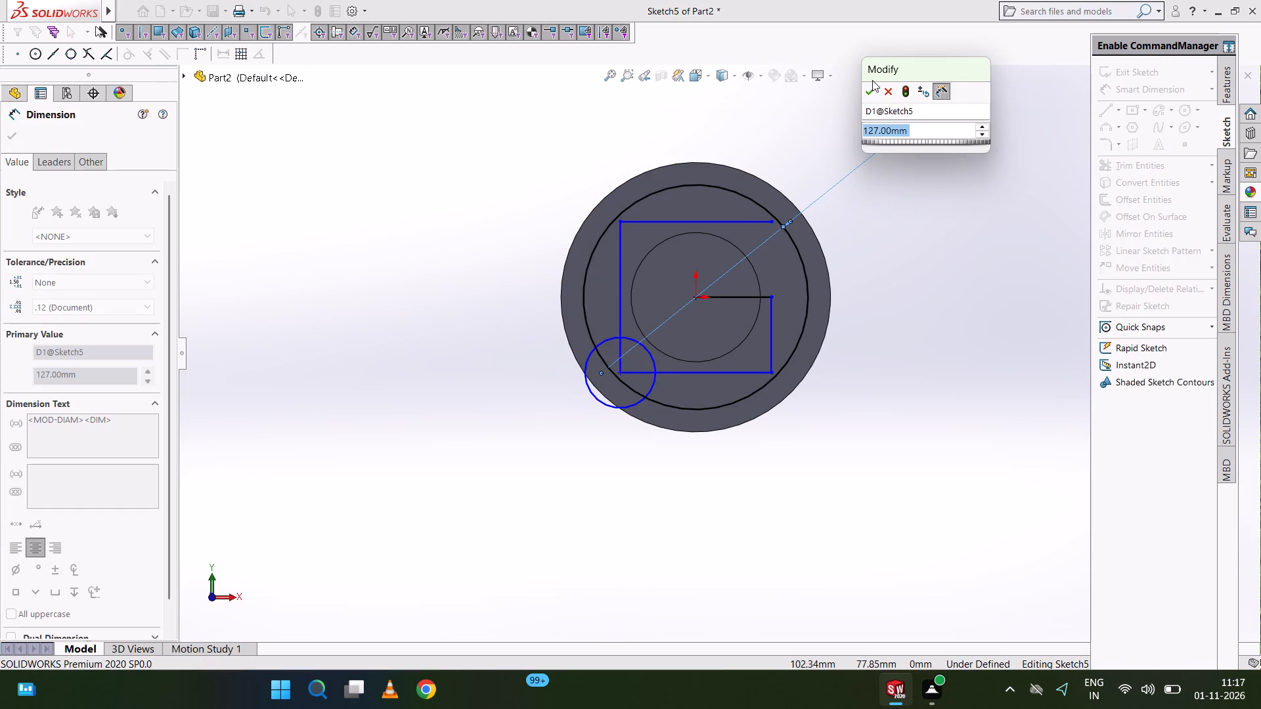
left_click(871, 87)
left_click(1020, 237)
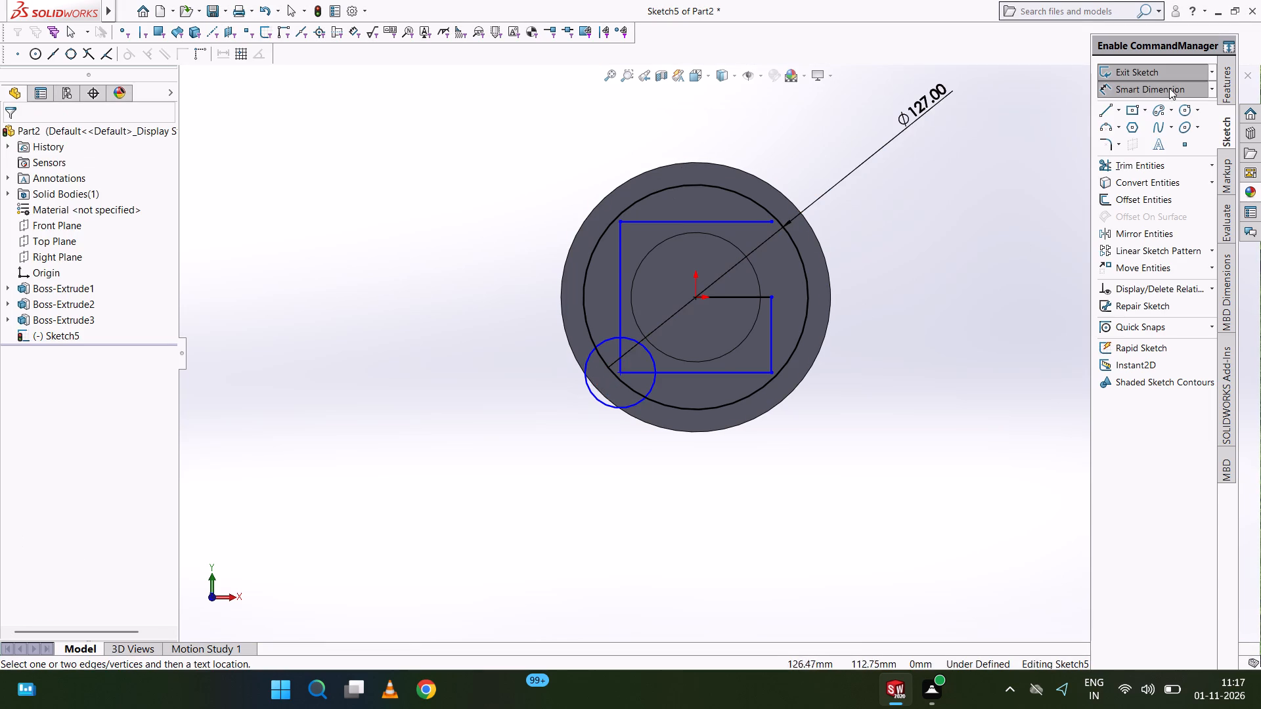
left_click(1181, 95)
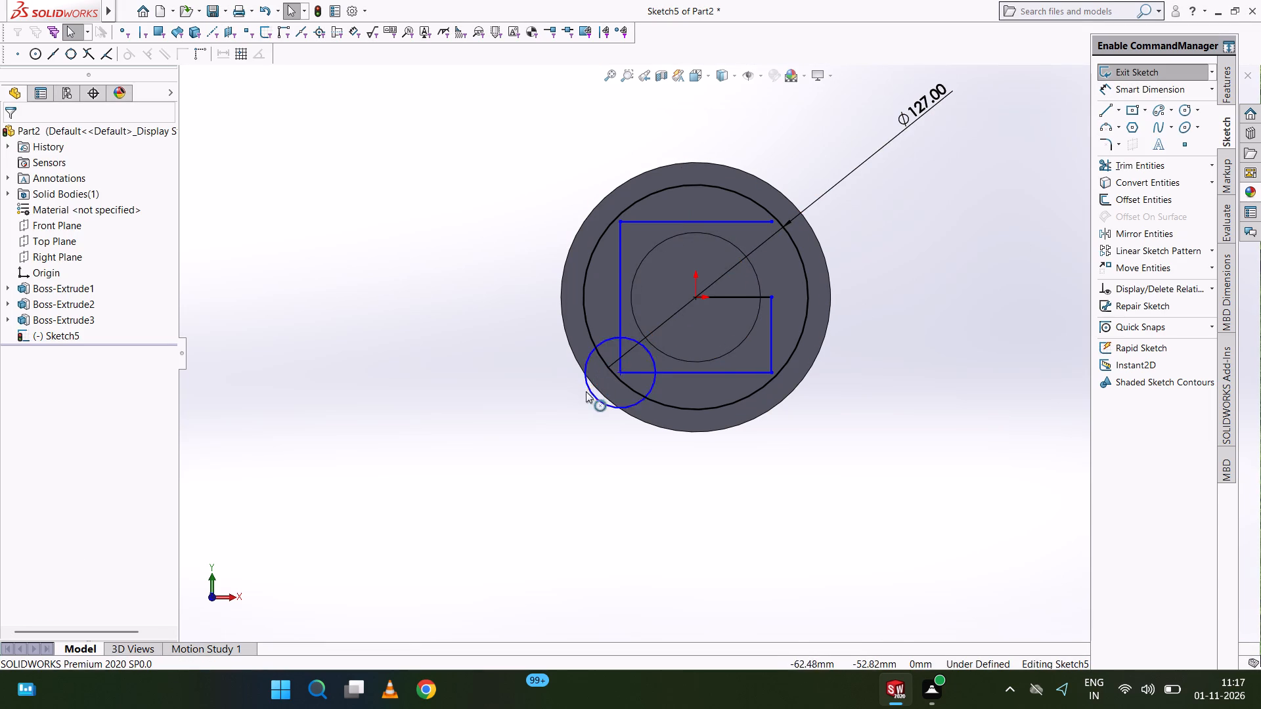
Add a tangent relation between the small corner circle and the 127 mm circle.
left_click(589, 393, "ctrl")
left_click(619, 378, "ctrl")
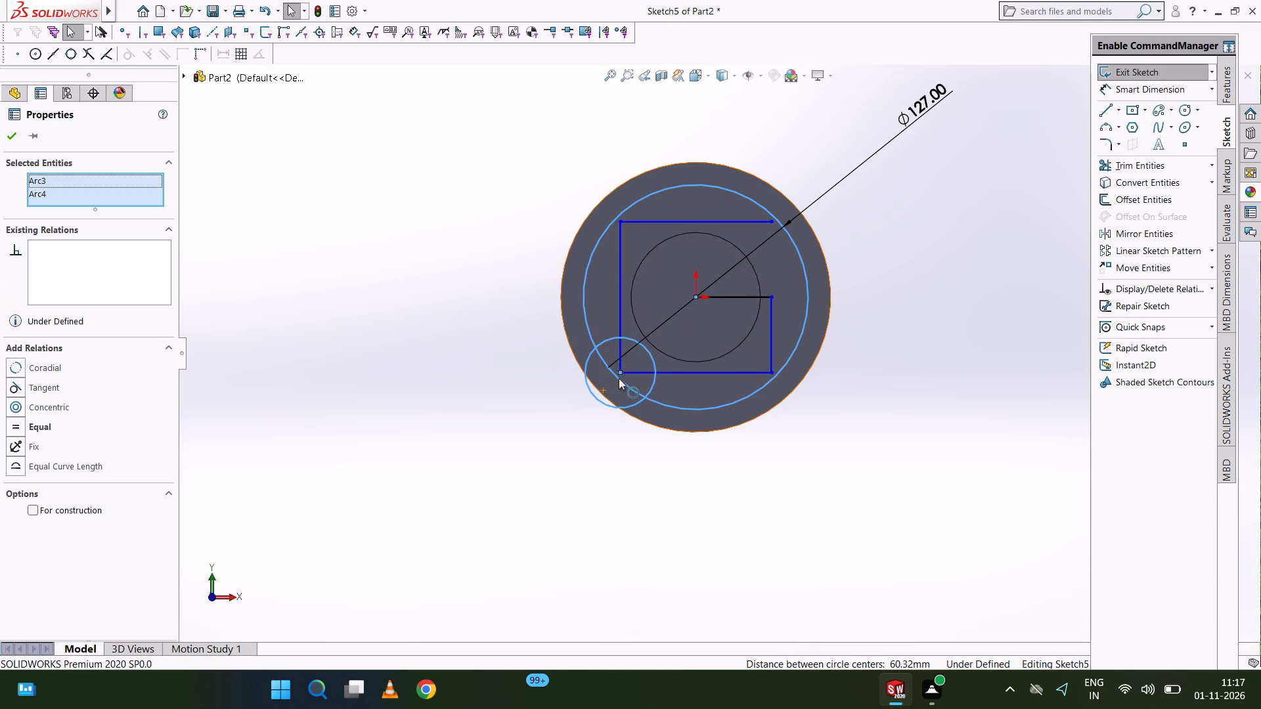
left_click(38, 388)
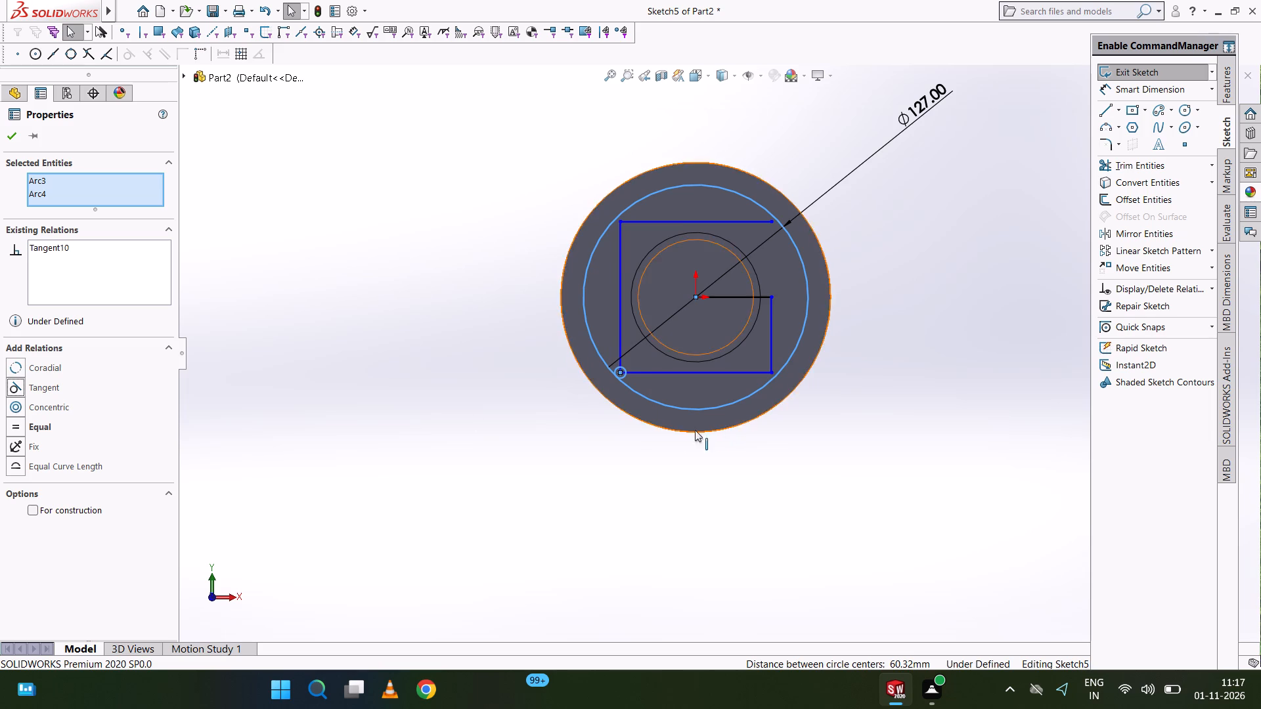
Set the radius of the tangent corner circle to 39.9/2 mm.
scroll(632, 378, "down", 10)
scroll(726, 314, "down", 9)
scroll(728, 316, "up", 1)
left_click(599, 304)
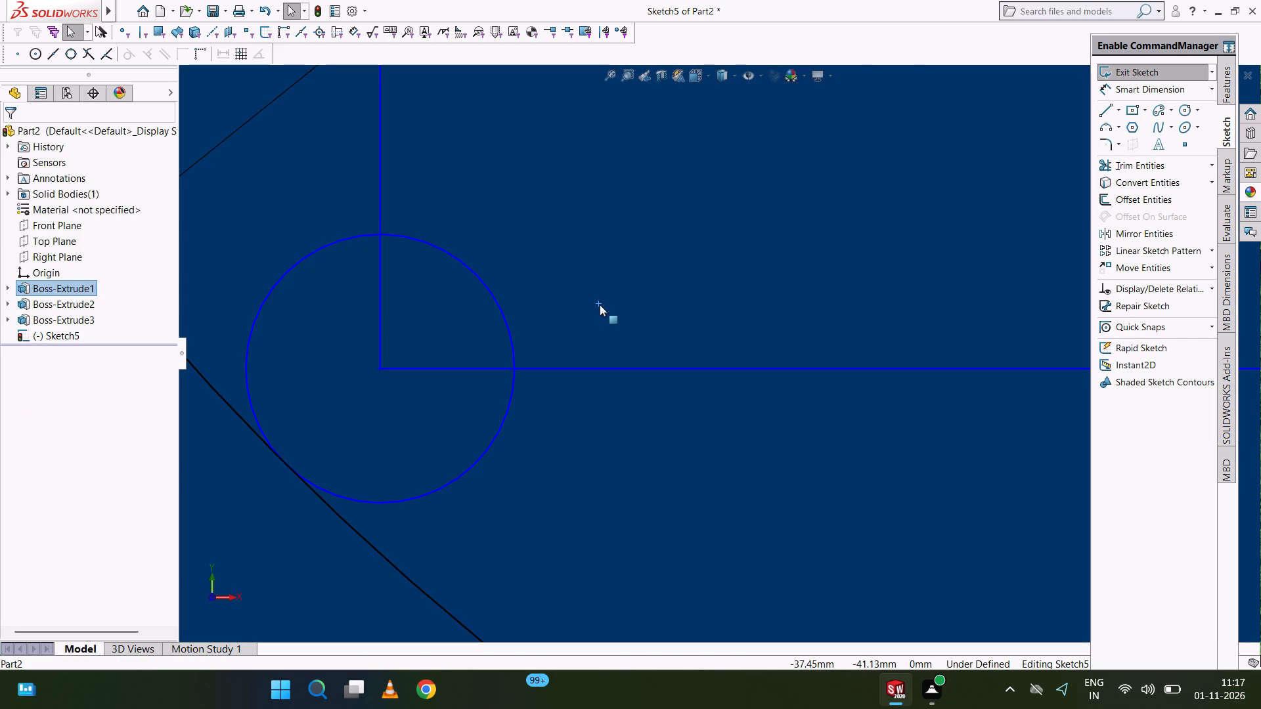
scroll(600, 305, "up", 16)
left_click(465, 375)
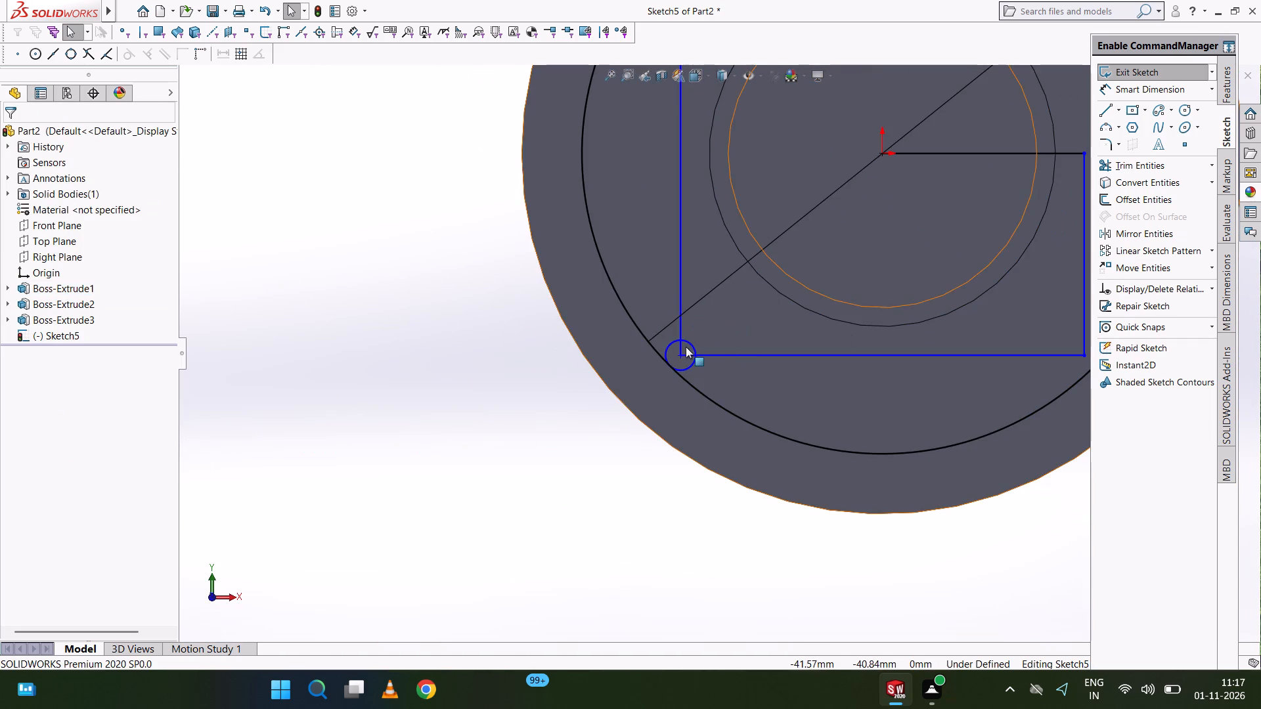
left_click(691, 345)
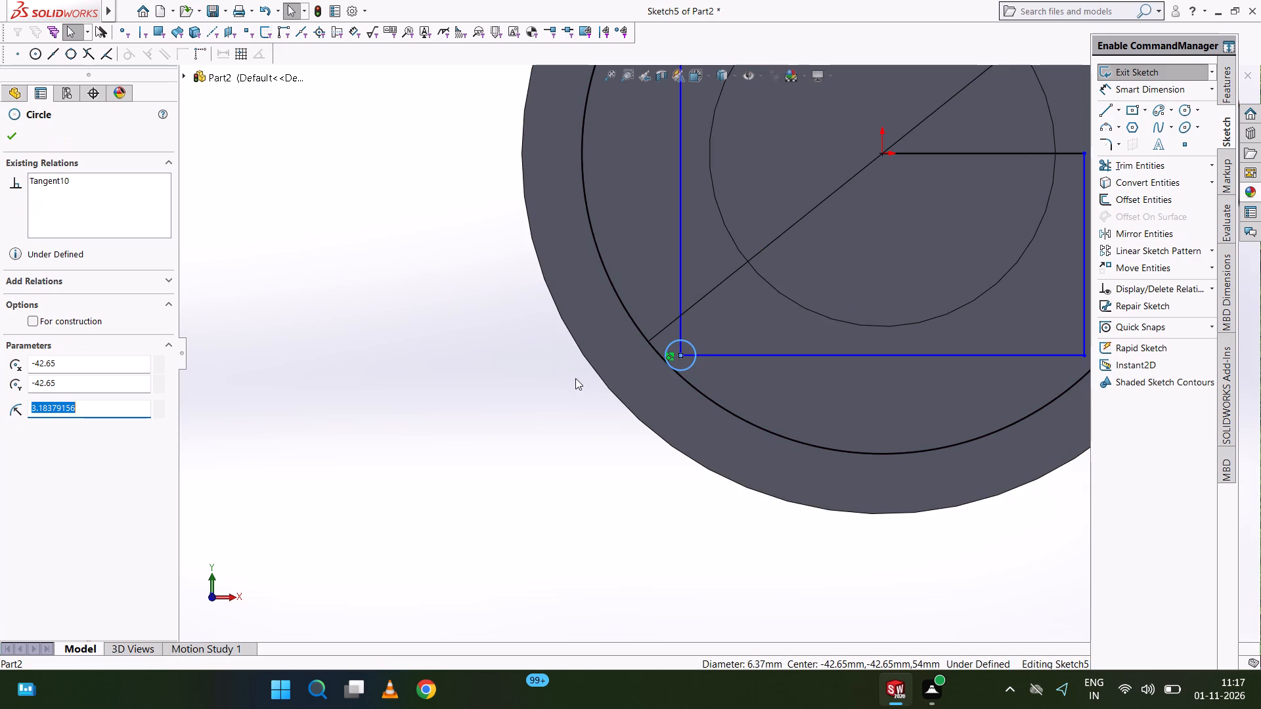
type("39.9/2")
key("Return")
scroll(575, 379, "up", 8)
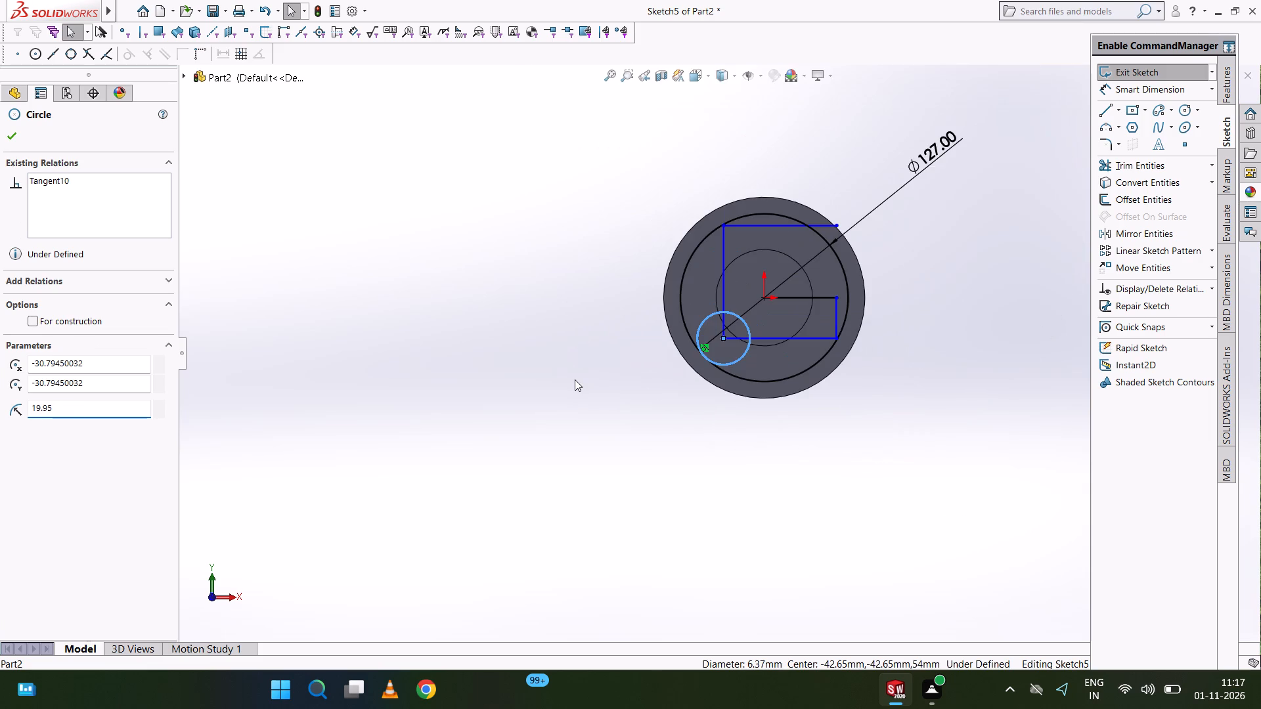
left_click(965, 236)
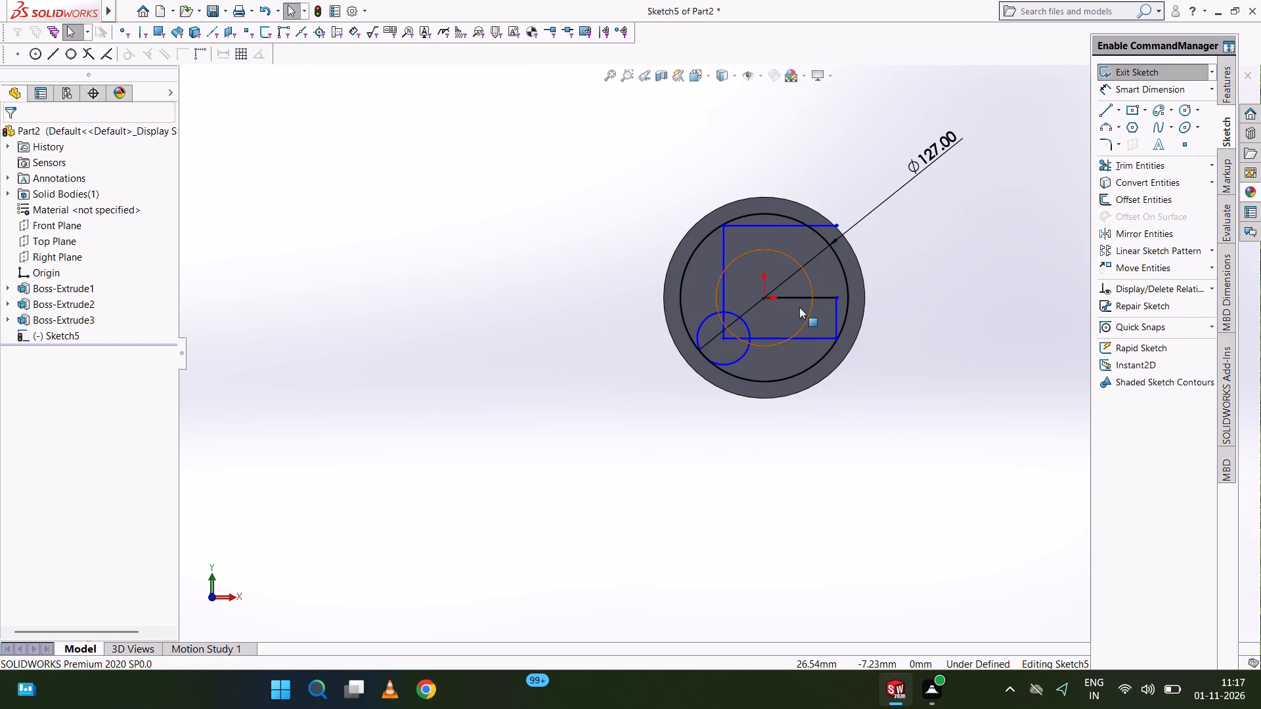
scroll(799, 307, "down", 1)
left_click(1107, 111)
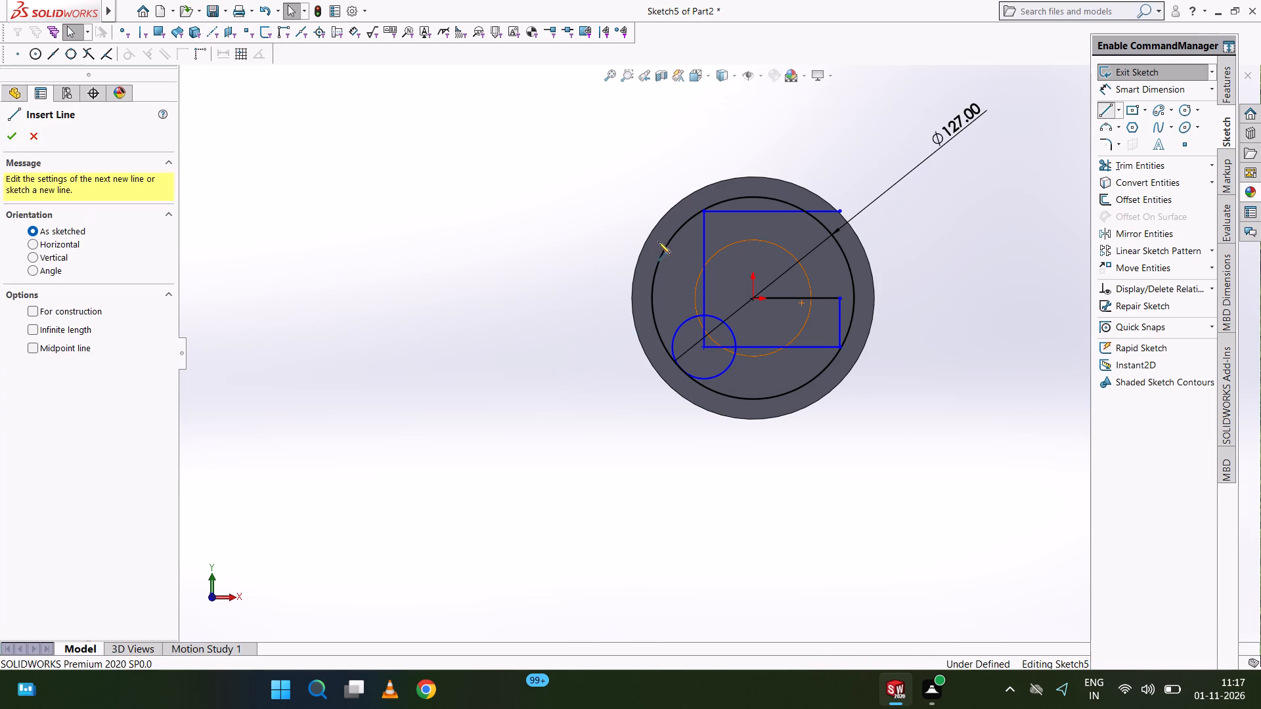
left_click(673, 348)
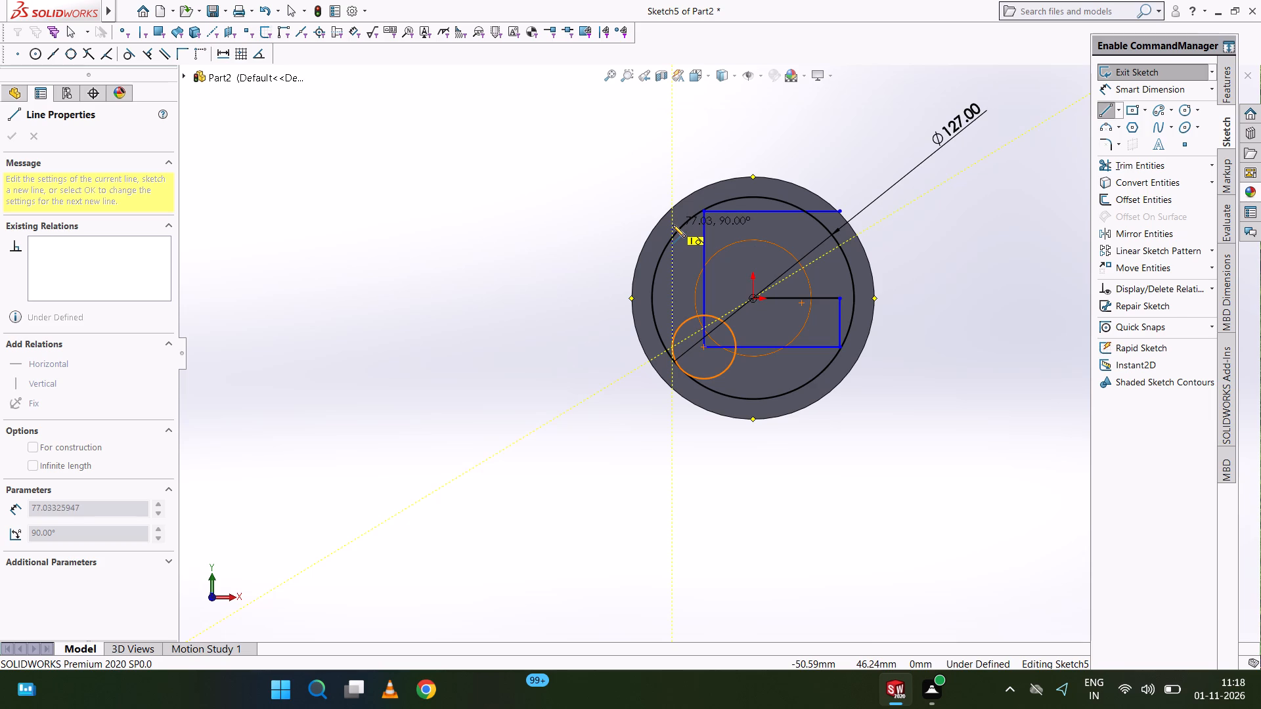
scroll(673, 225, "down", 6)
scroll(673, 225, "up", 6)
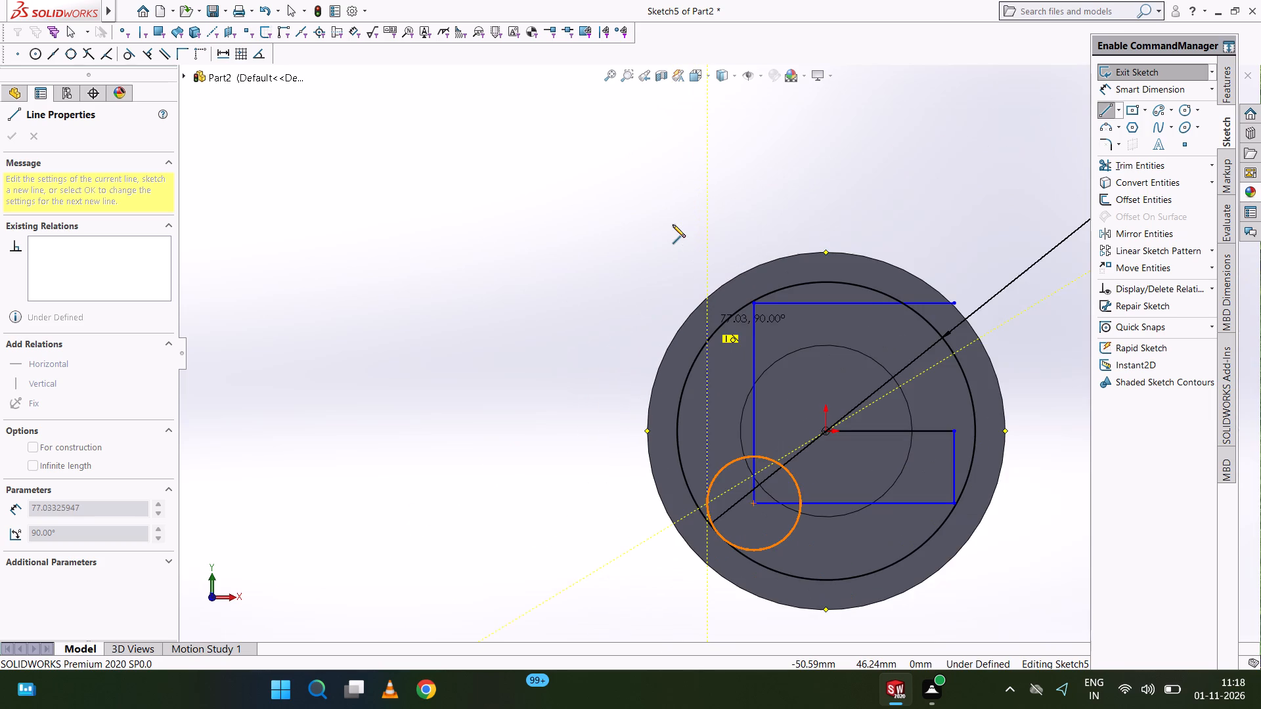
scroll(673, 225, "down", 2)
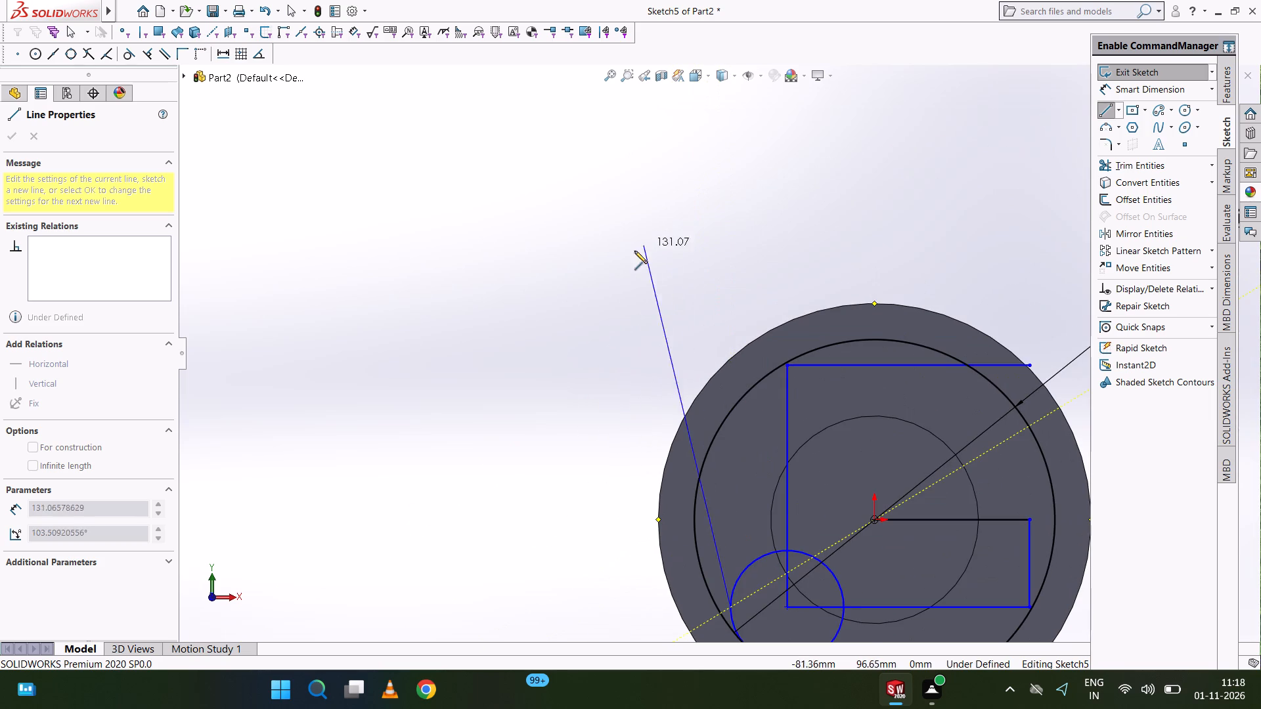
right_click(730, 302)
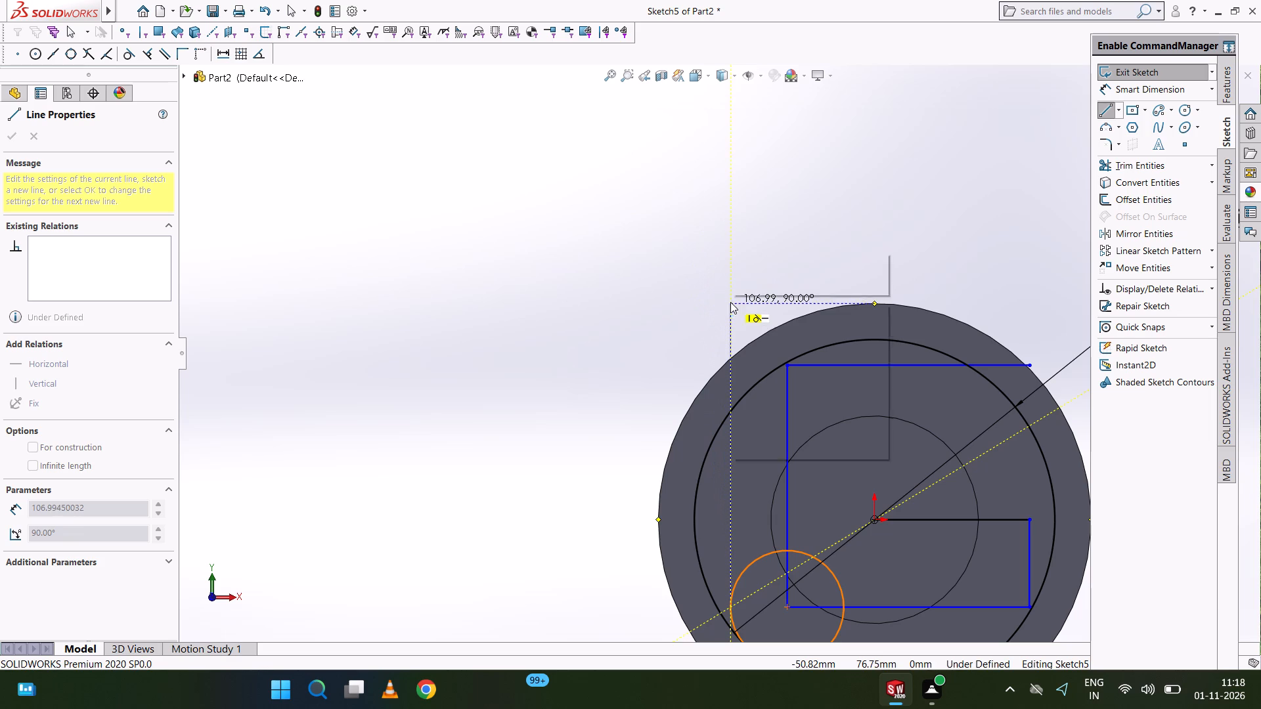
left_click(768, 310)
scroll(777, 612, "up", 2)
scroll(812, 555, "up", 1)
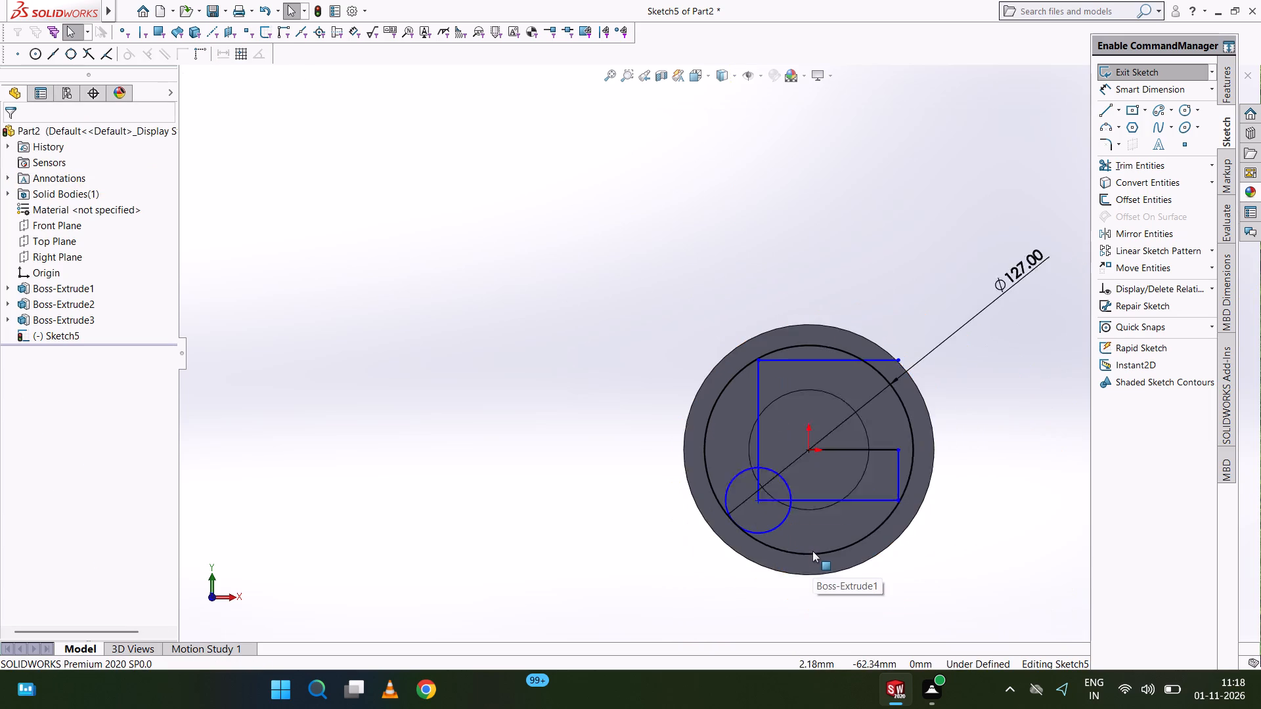
Trim away all the square's straight lines and the horizontal line from the origin, keeping the 127 mm circle and the corner circle.
scroll(812, 551, "up", 1)
left_click(1157, 161)
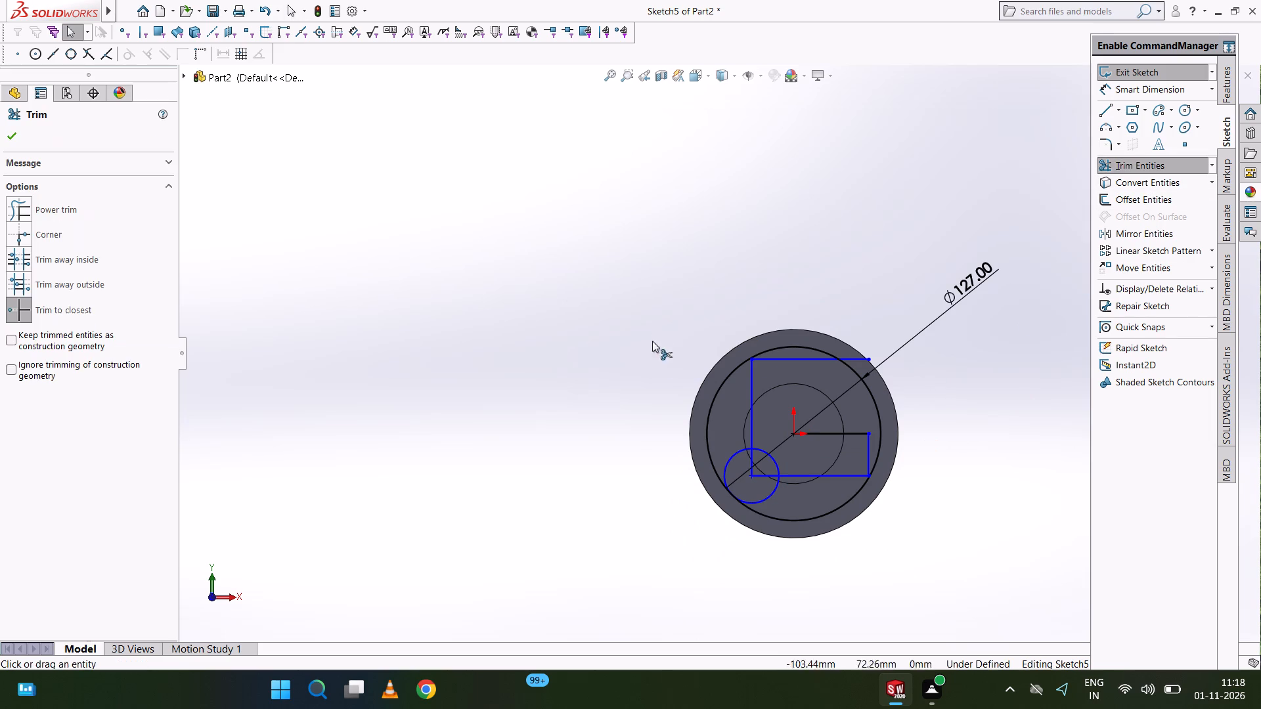
left_click(751, 405)
left_click(755, 465)
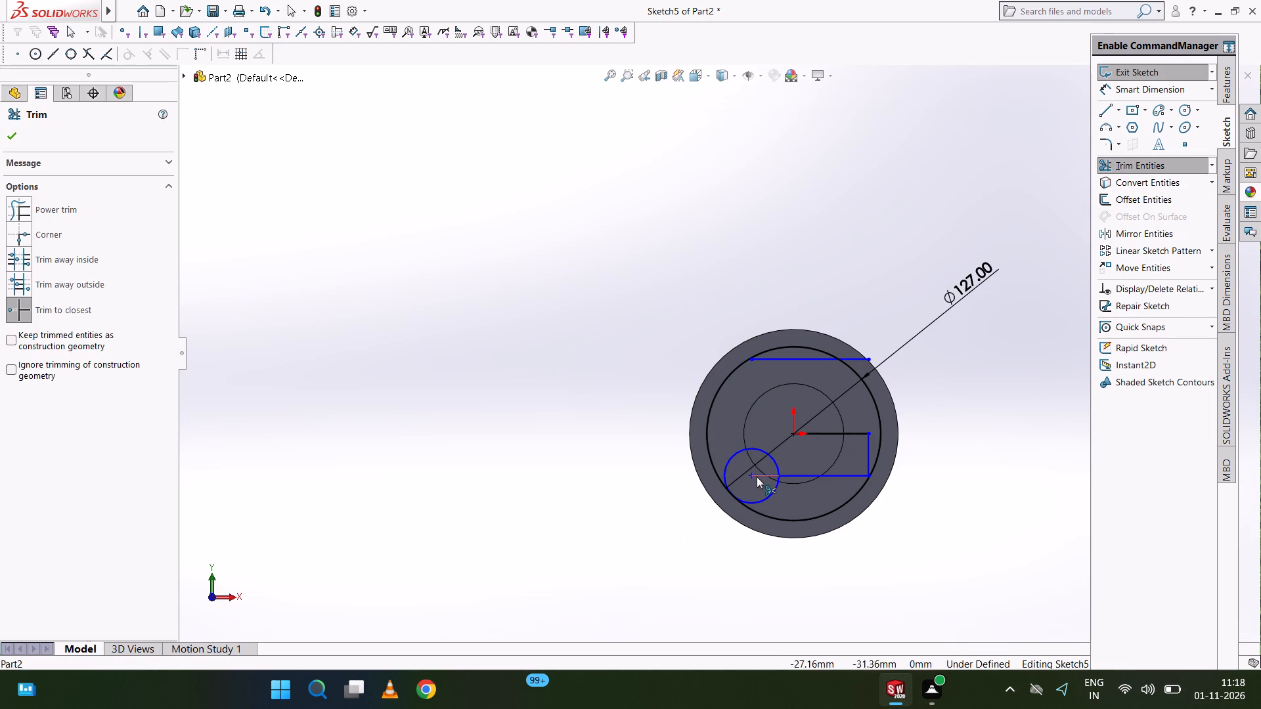
left_click(757, 477)
left_click(791, 477)
left_click(872, 448)
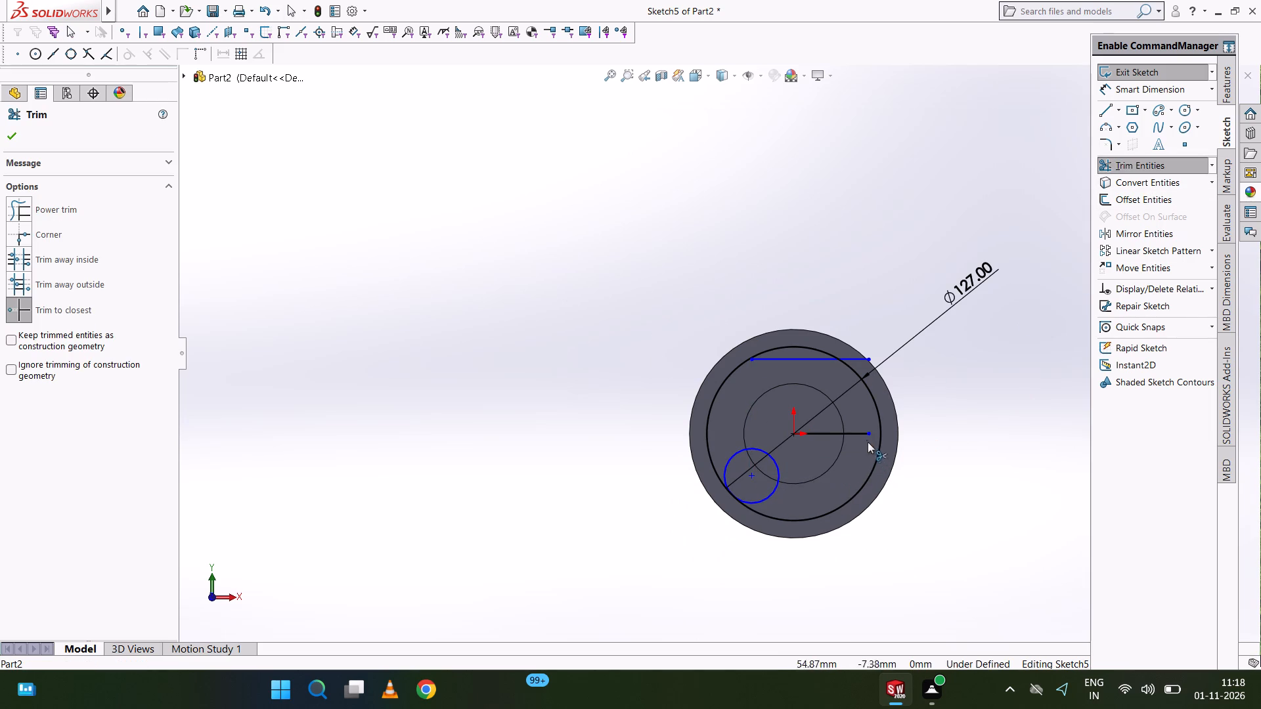
left_click(859, 433)
left_click(822, 360)
left_click(859, 357)
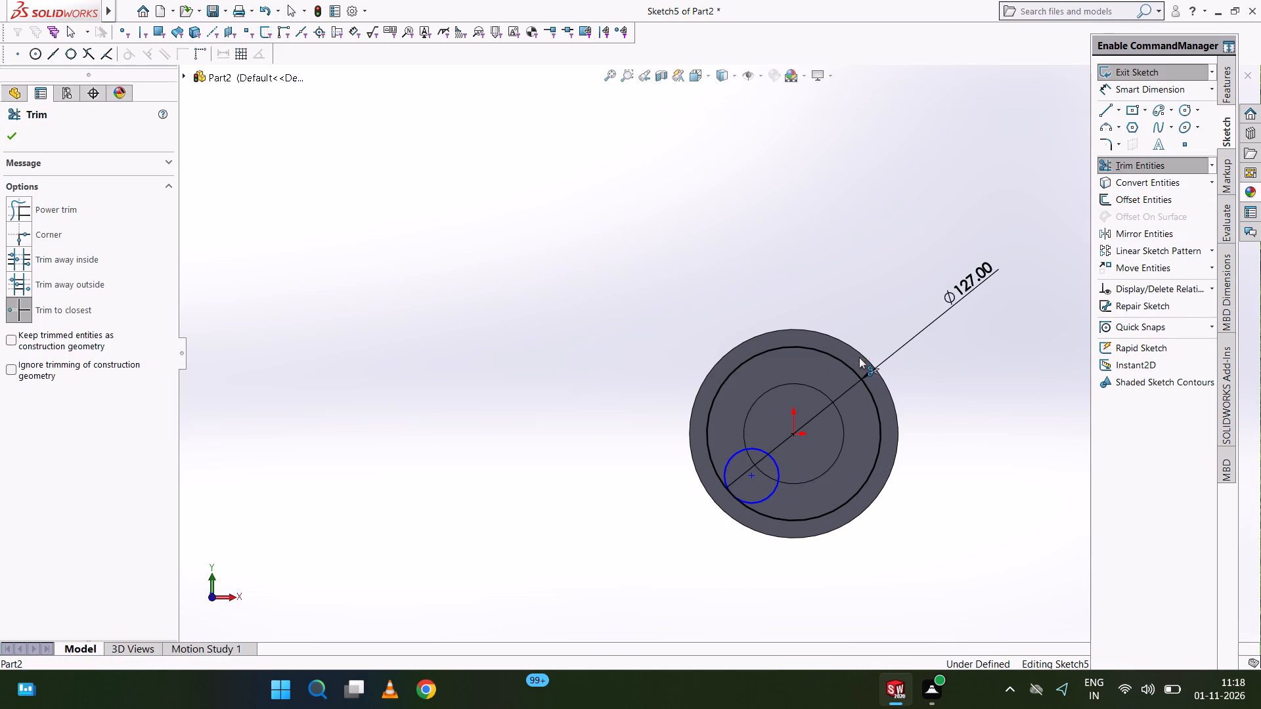
left_click(16, 137)
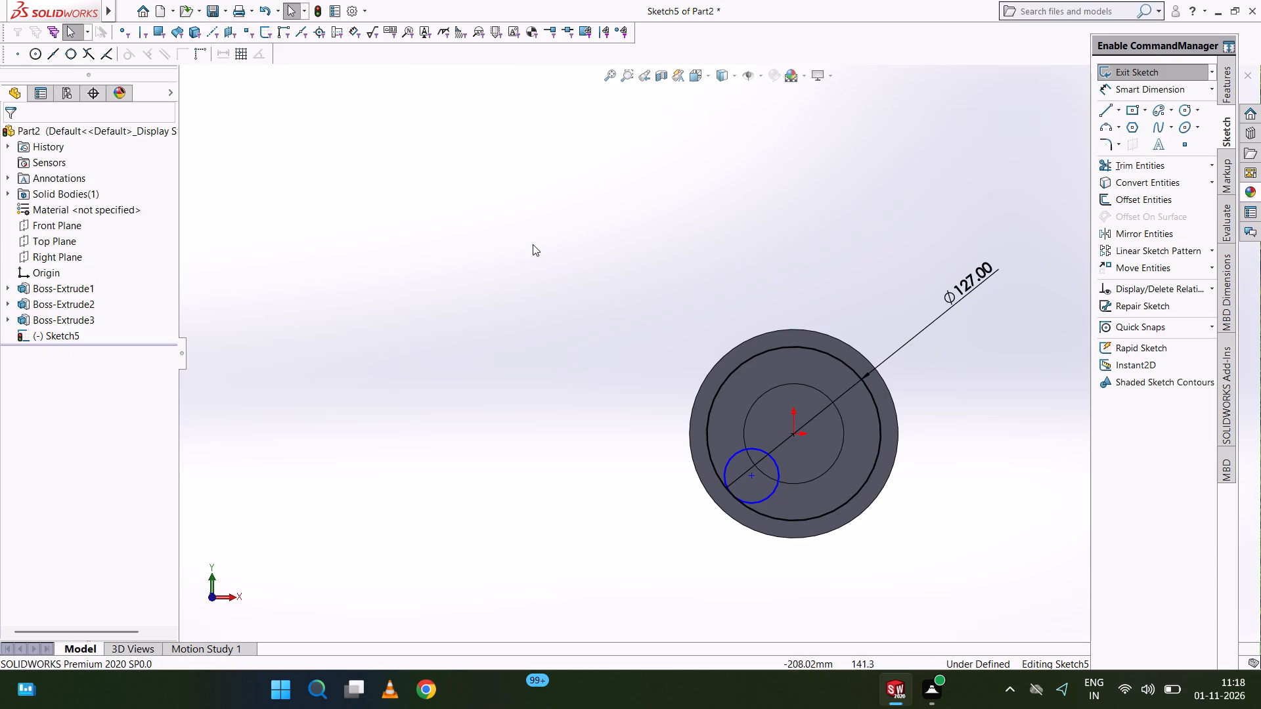
left_click(535, 244)
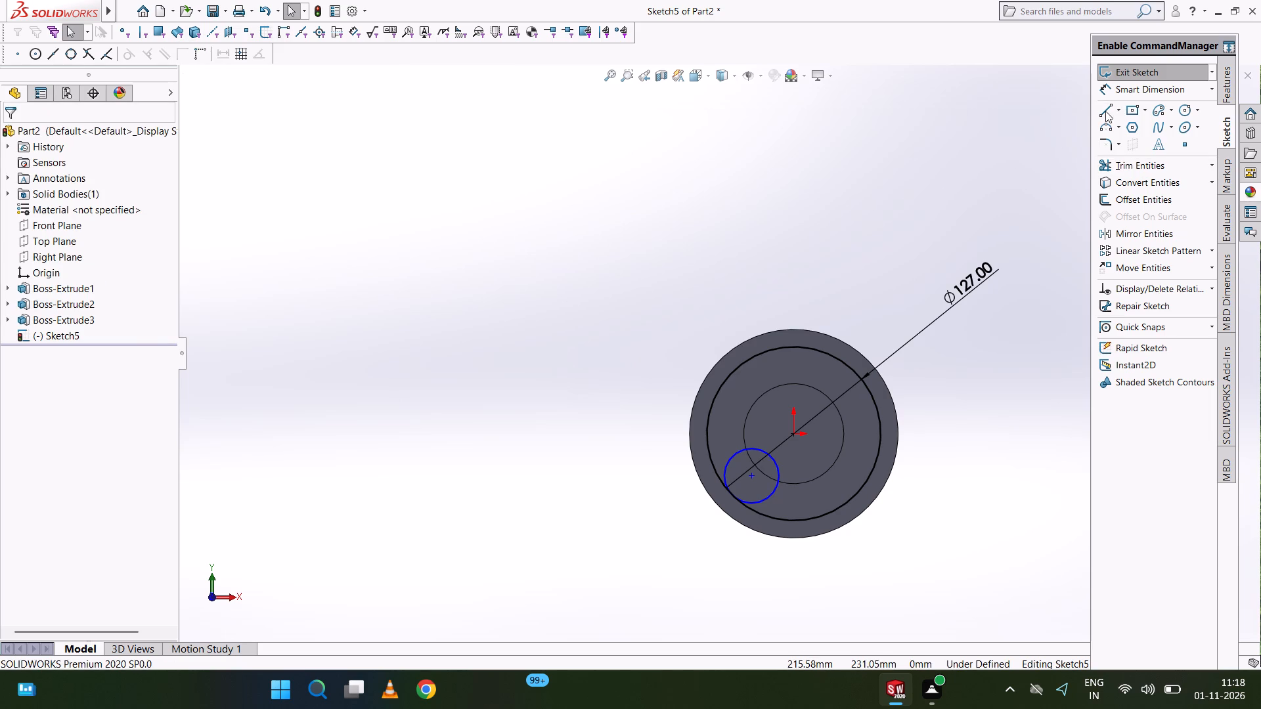
Draw a horizontal line about 51 mm long from the origin toward -X.
left_click(1105, 111)
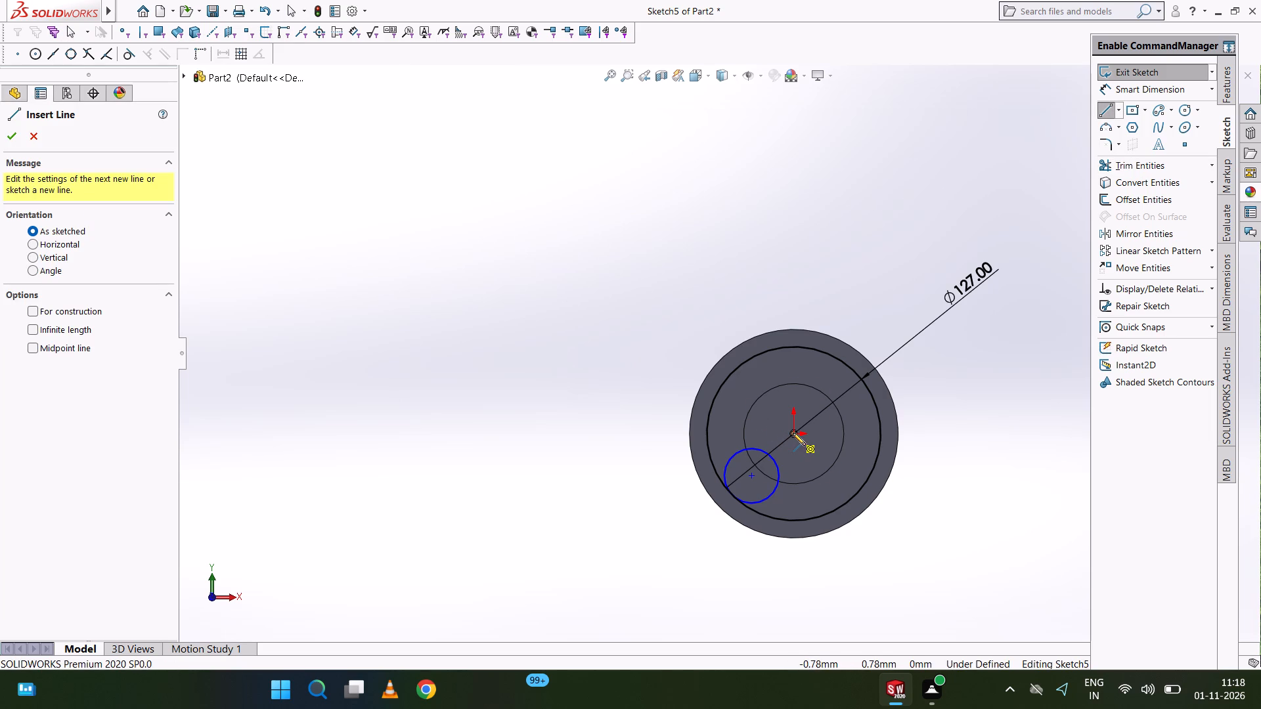
left_click(793, 433)
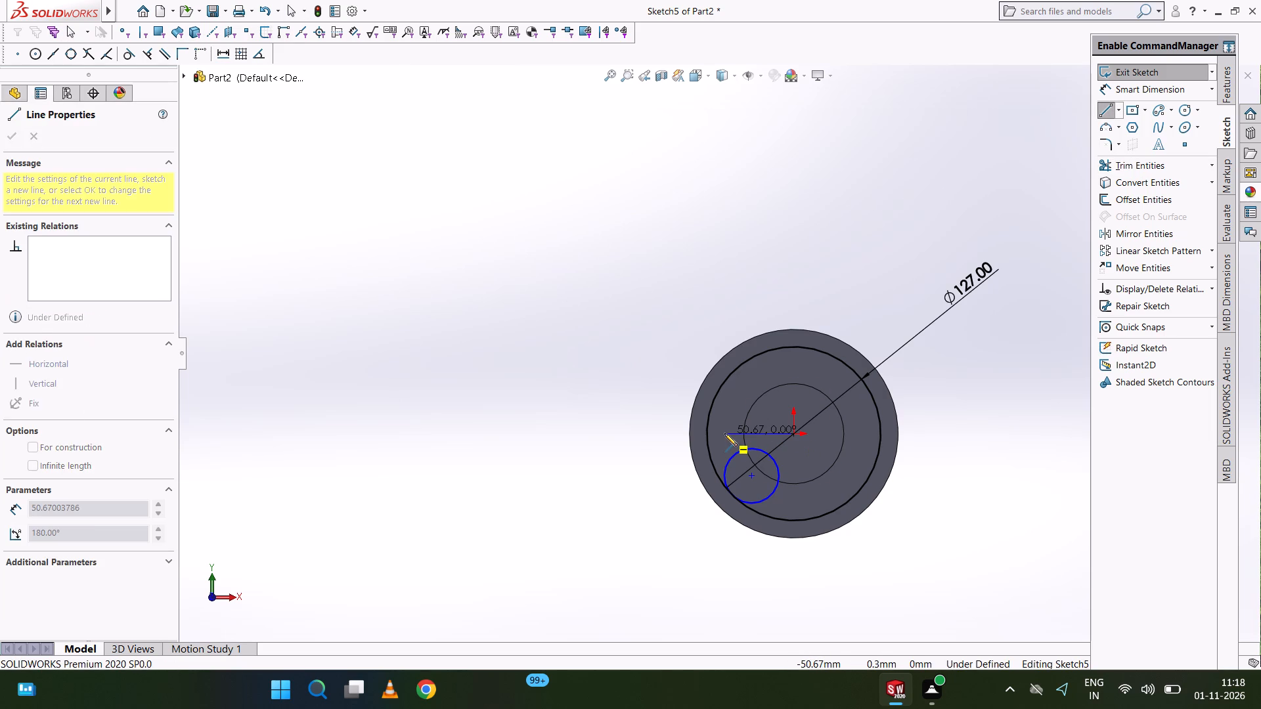
left_click(724, 433)
right_click(724, 433)
left_click(782, 446)
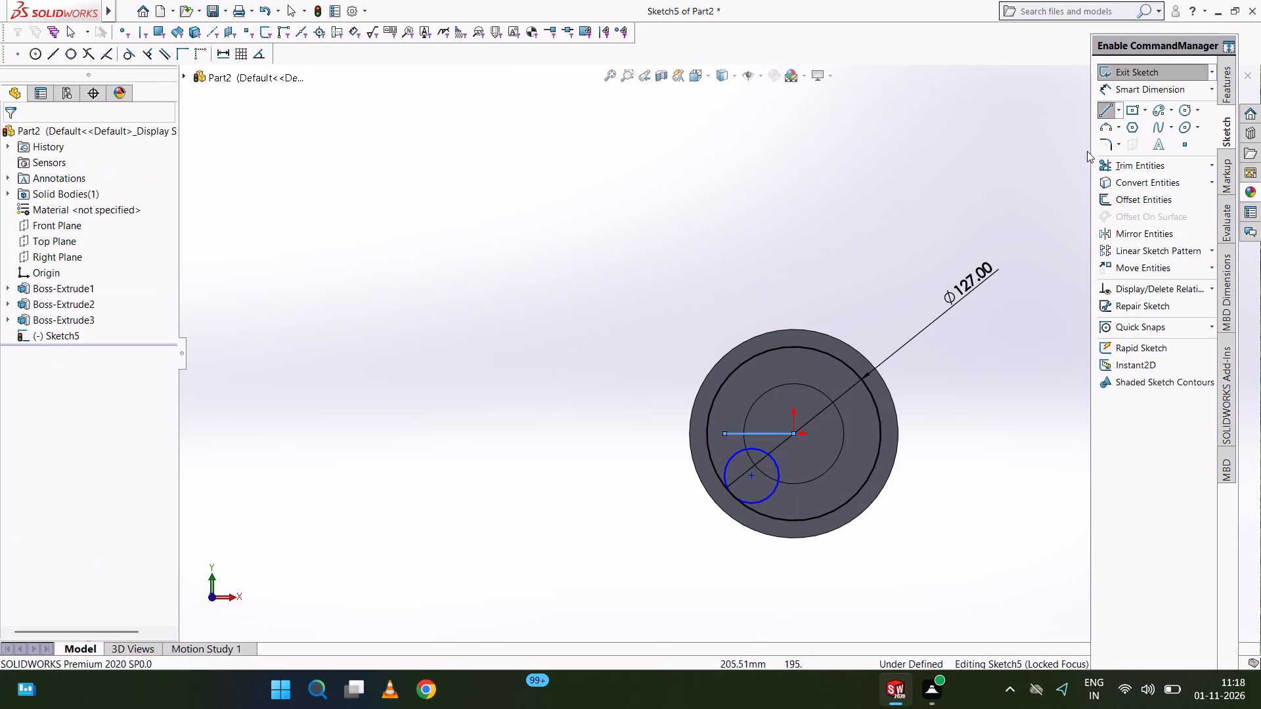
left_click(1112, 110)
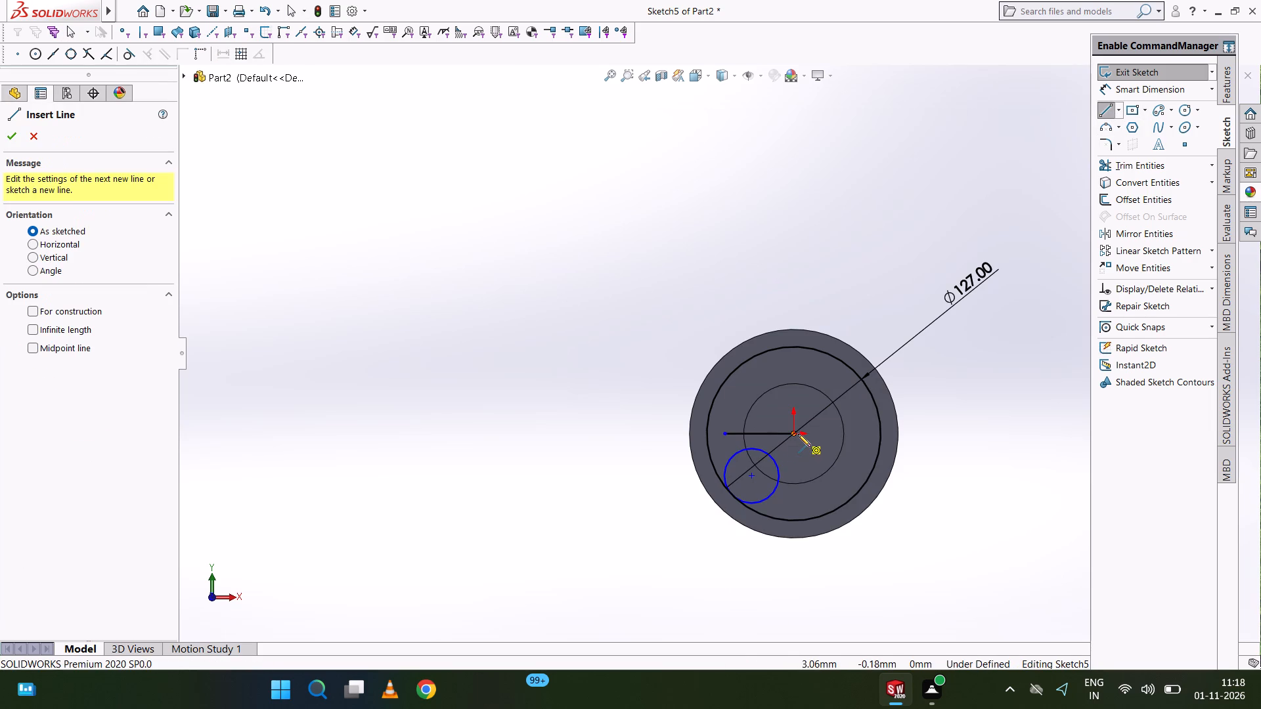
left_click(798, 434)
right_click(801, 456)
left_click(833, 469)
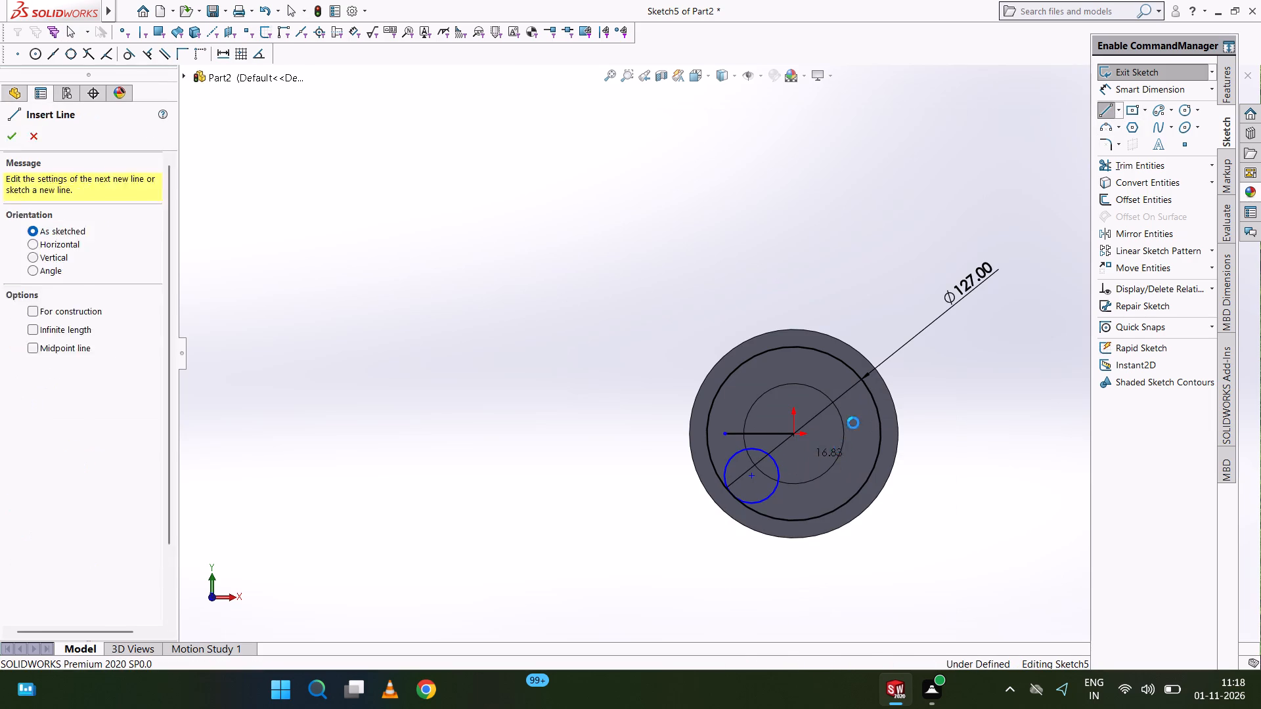
Draw a vertical line about 26 mm long from the origin toward -Y.
left_click(1106, 110)
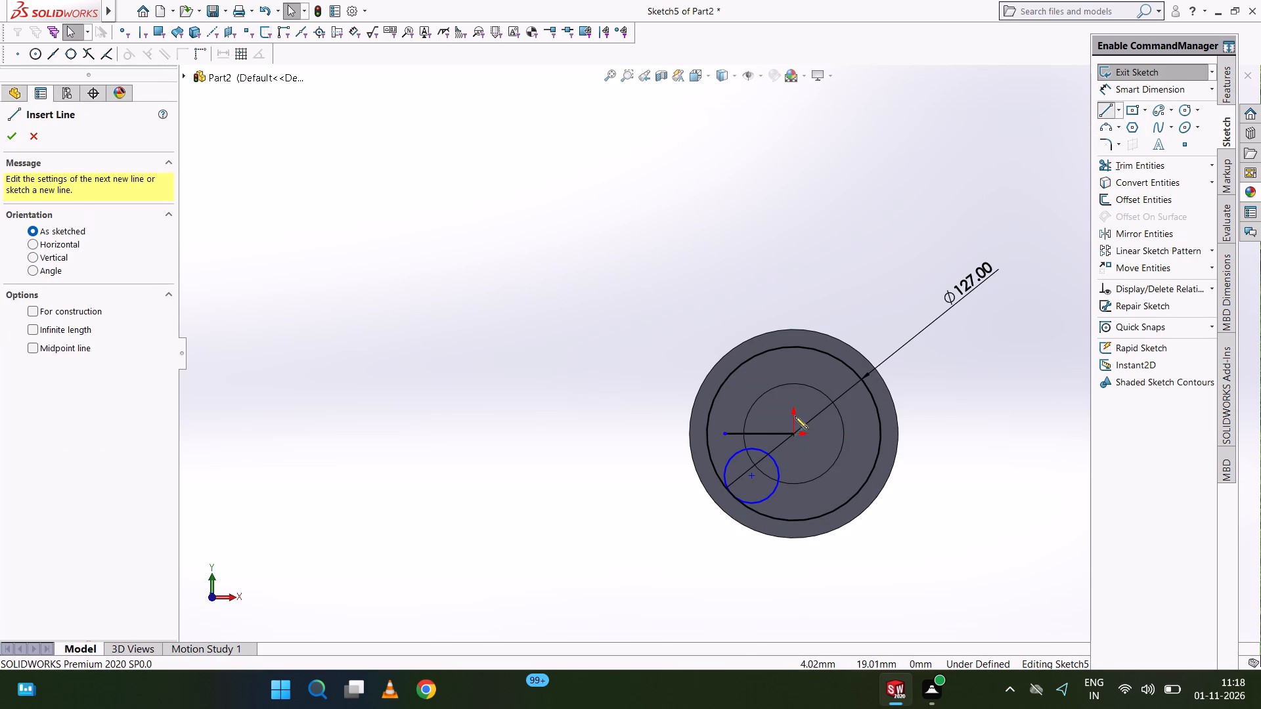
left_click(793, 435)
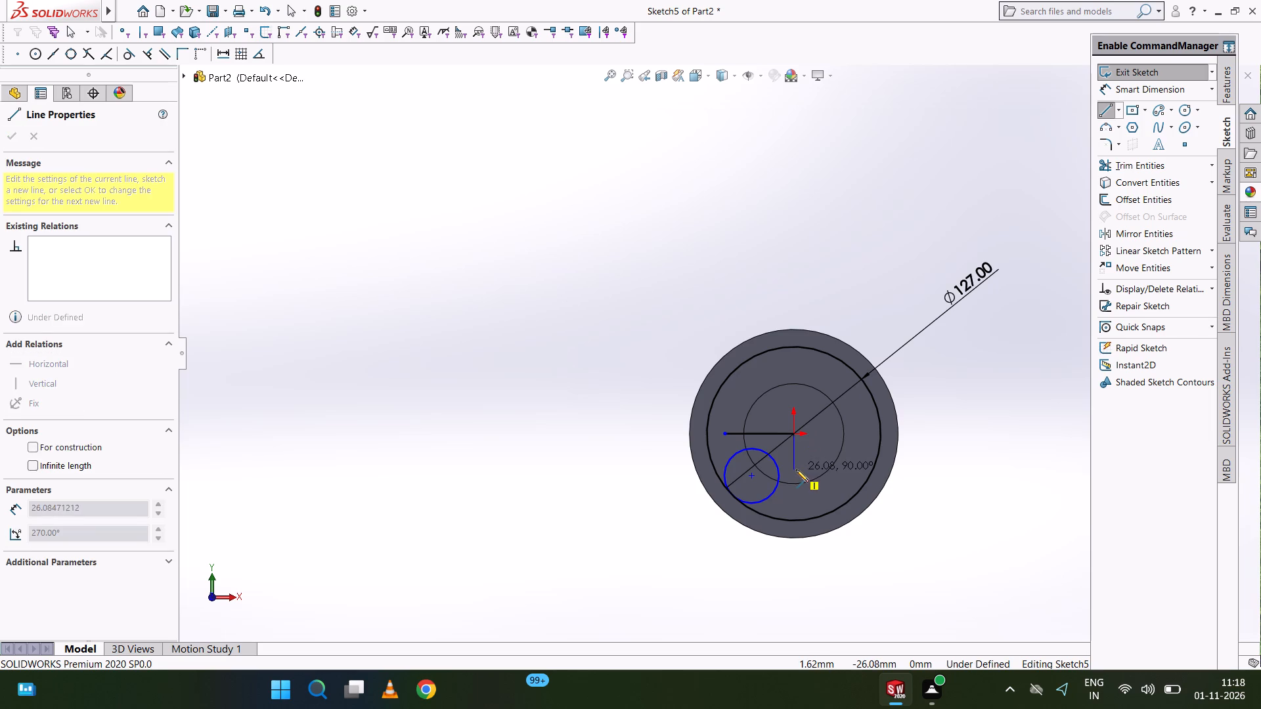
left_click(796, 469)
right_click(796, 469)
left_click(825, 477)
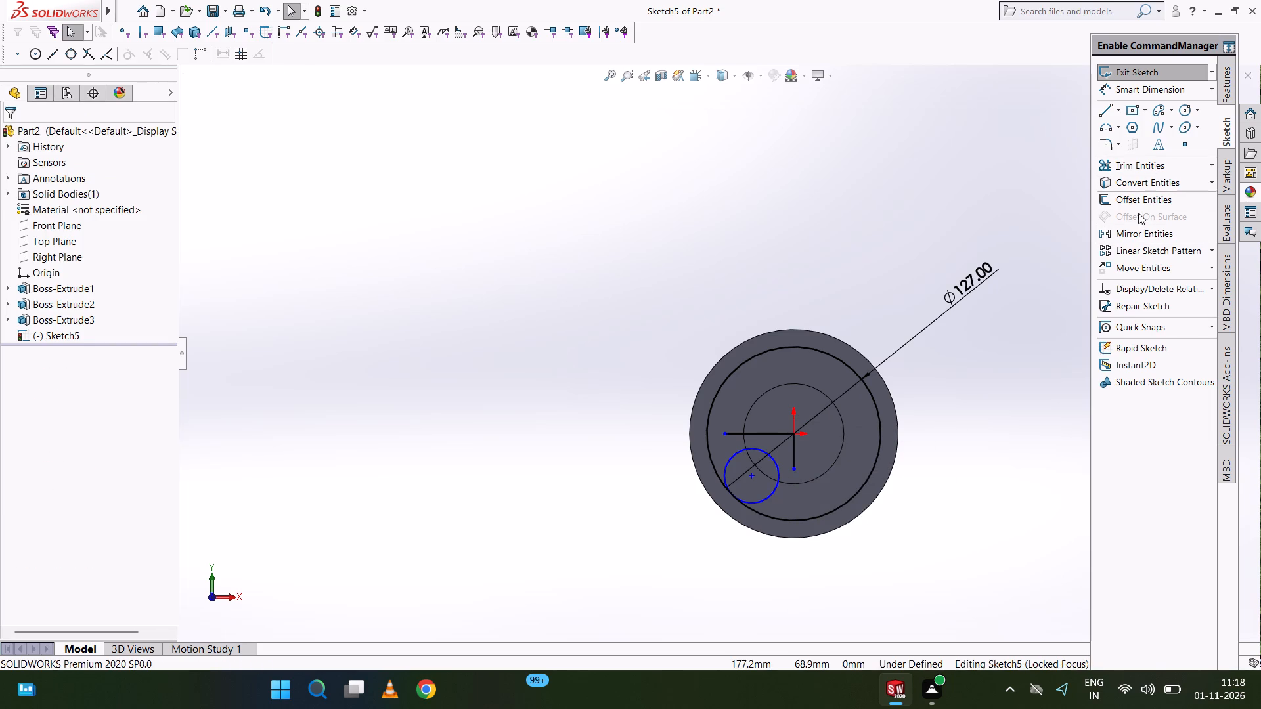
Mirror a copy of the small corner circle about the horizontal line through the origin.
left_click(1139, 236)
left_click(769, 463)
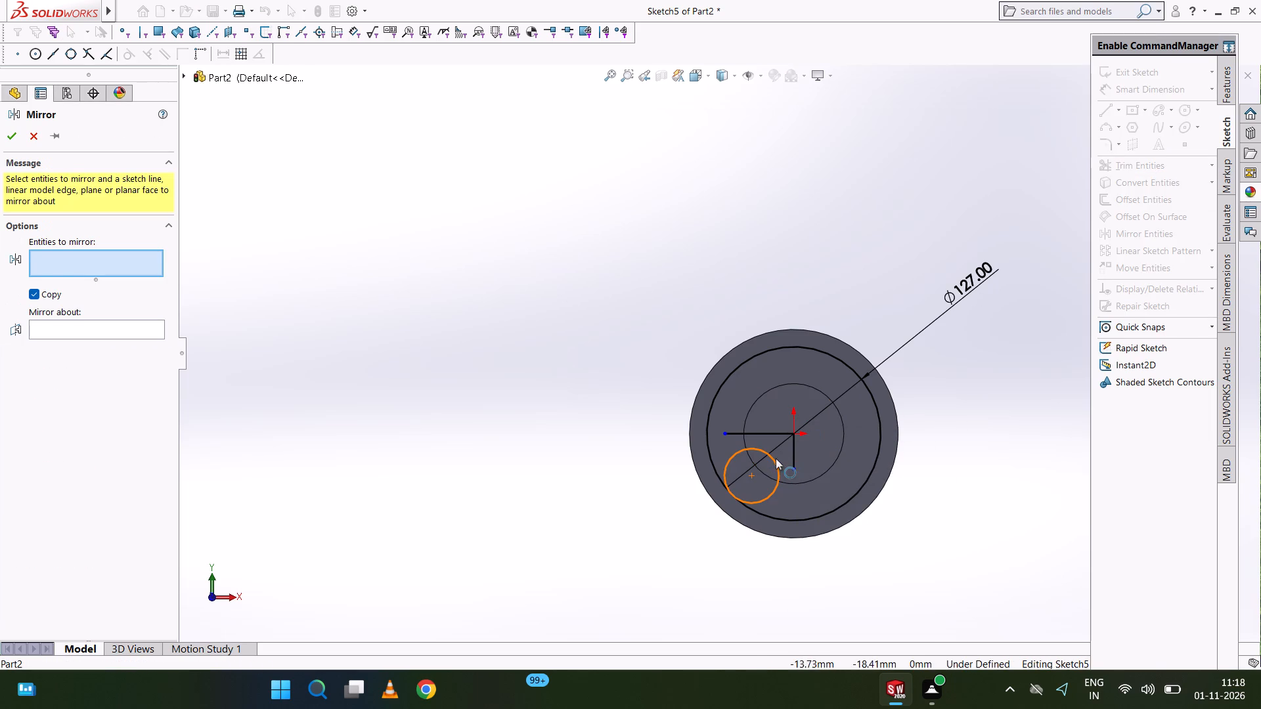
left_click(776, 458)
left_click(96, 332)
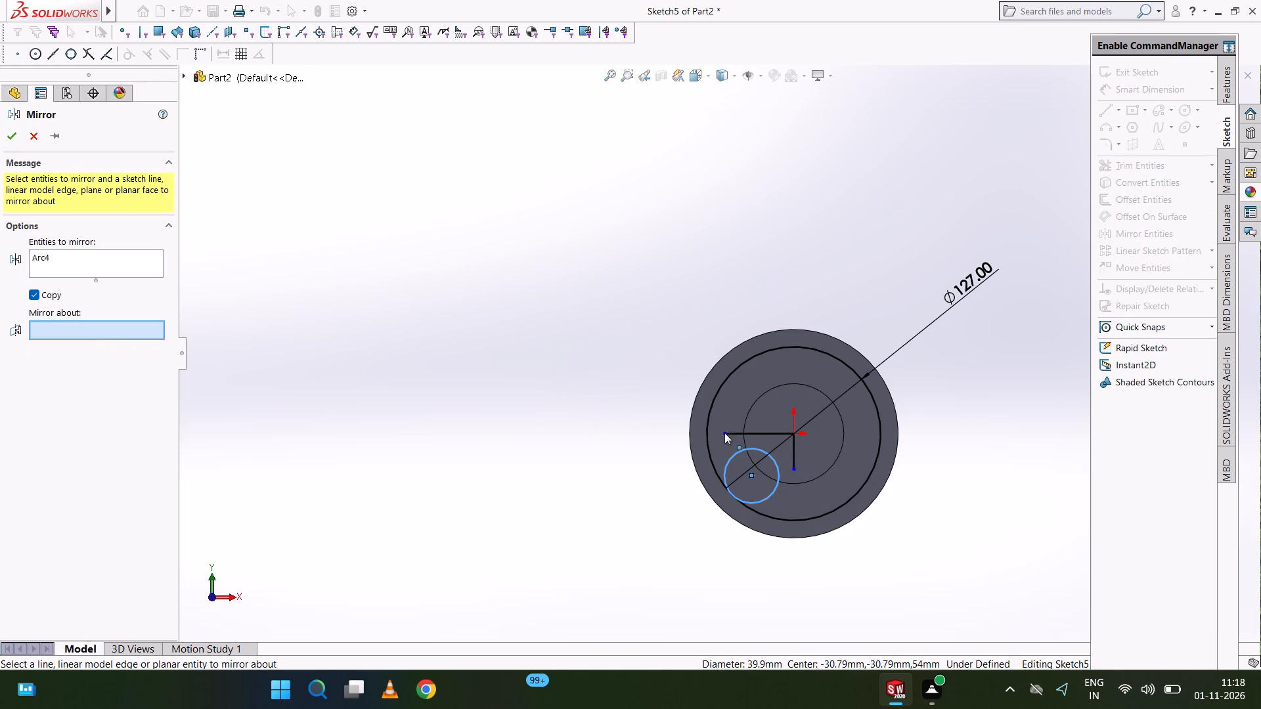
left_click(761, 436)
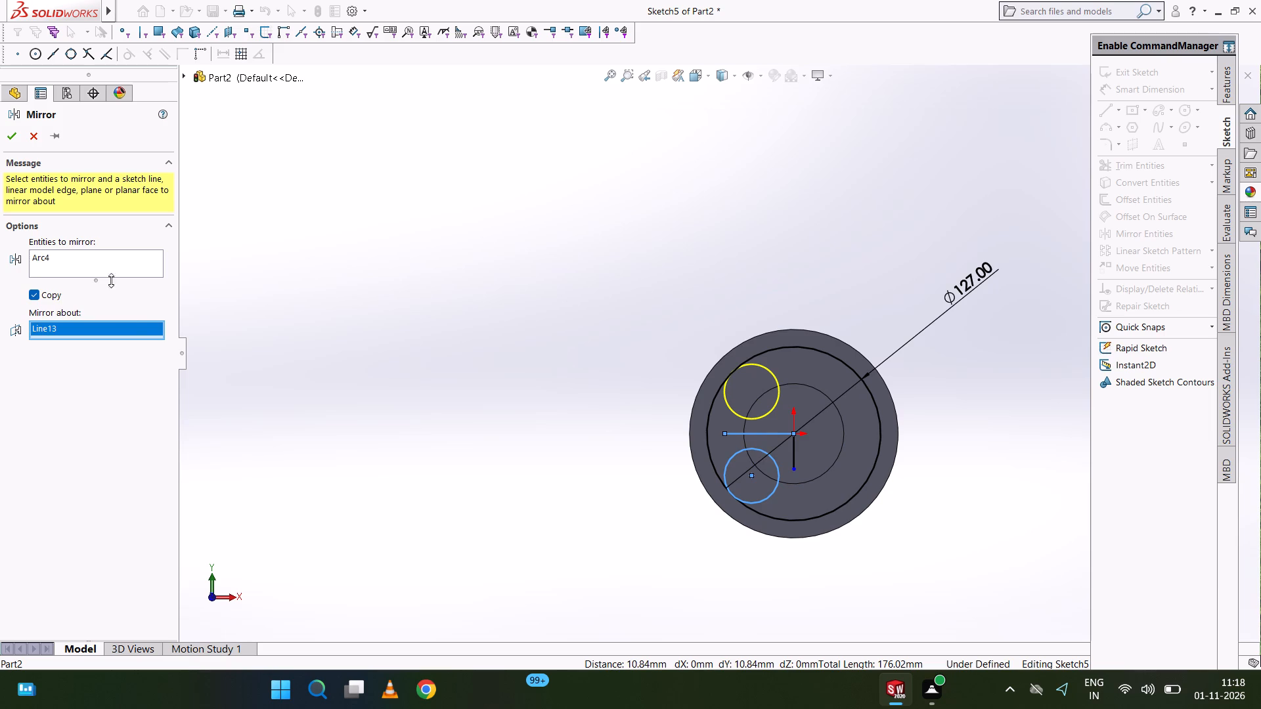
left_click(12, 131)
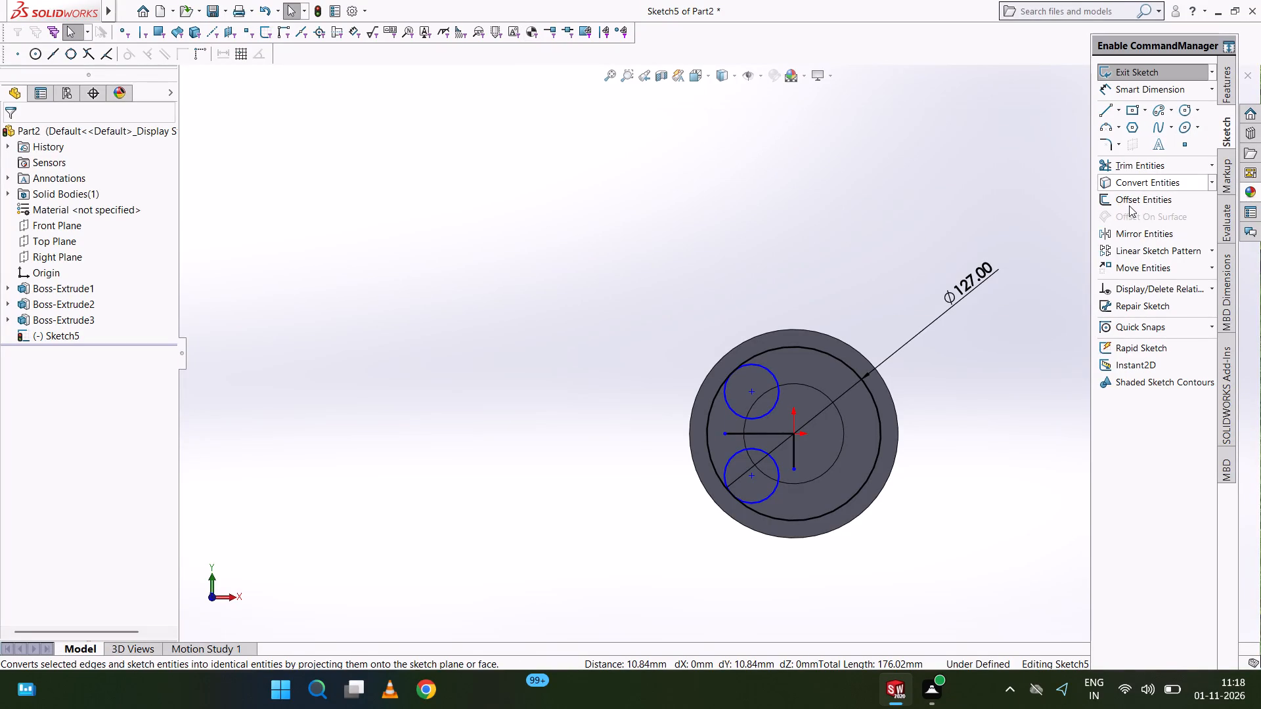
Mirror copies of both small circles on the -X side about the vertical line through the origin.
left_click(1149, 236)
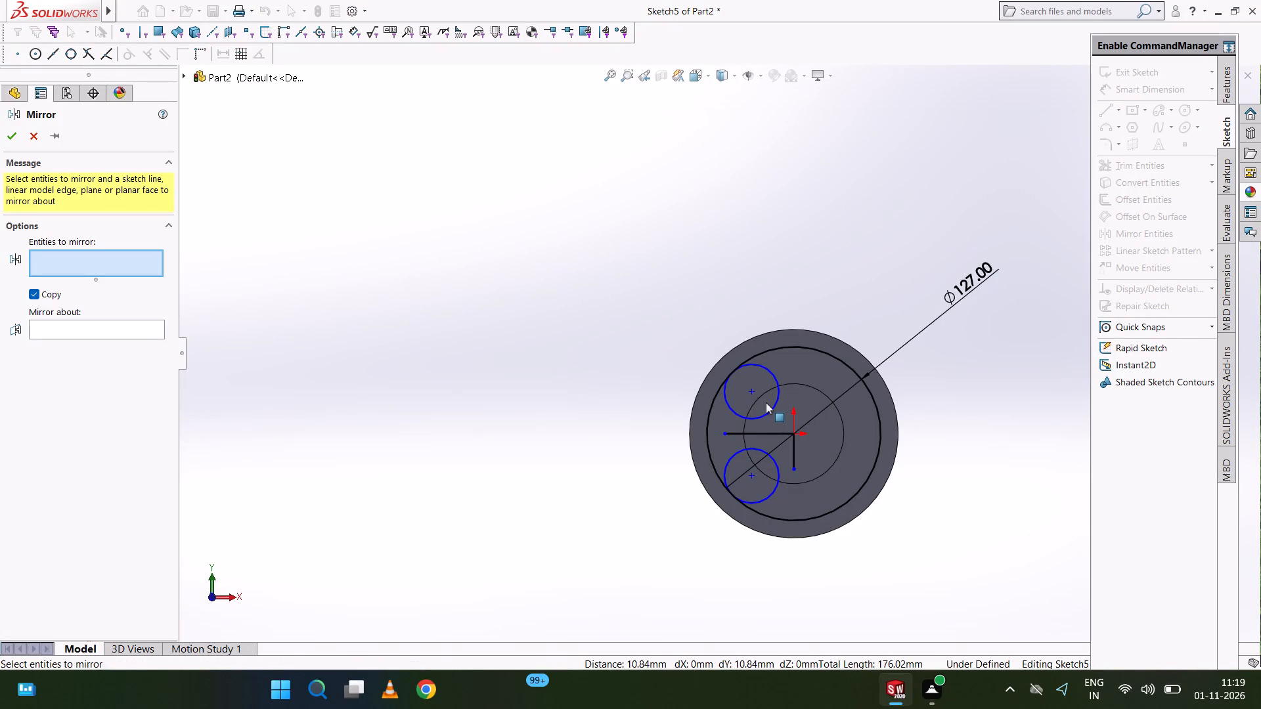
left_click(730, 401)
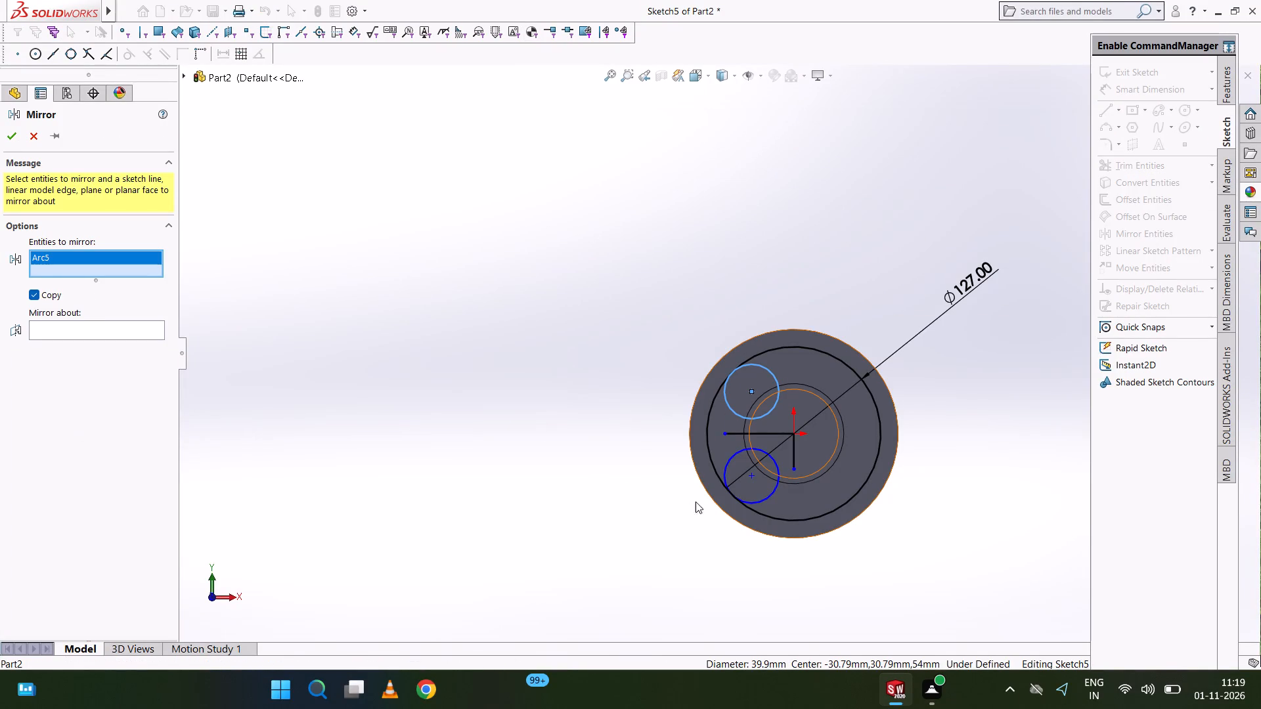
left_click(729, 461)
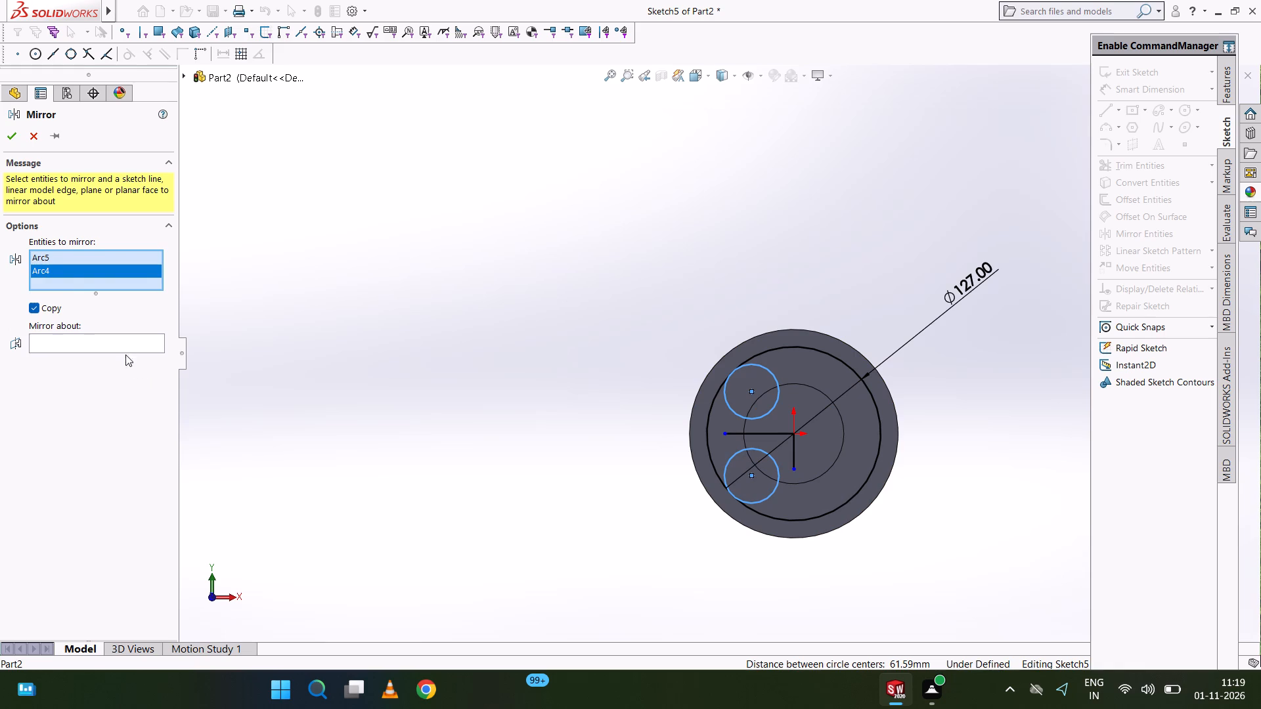
left_click(123, 343)
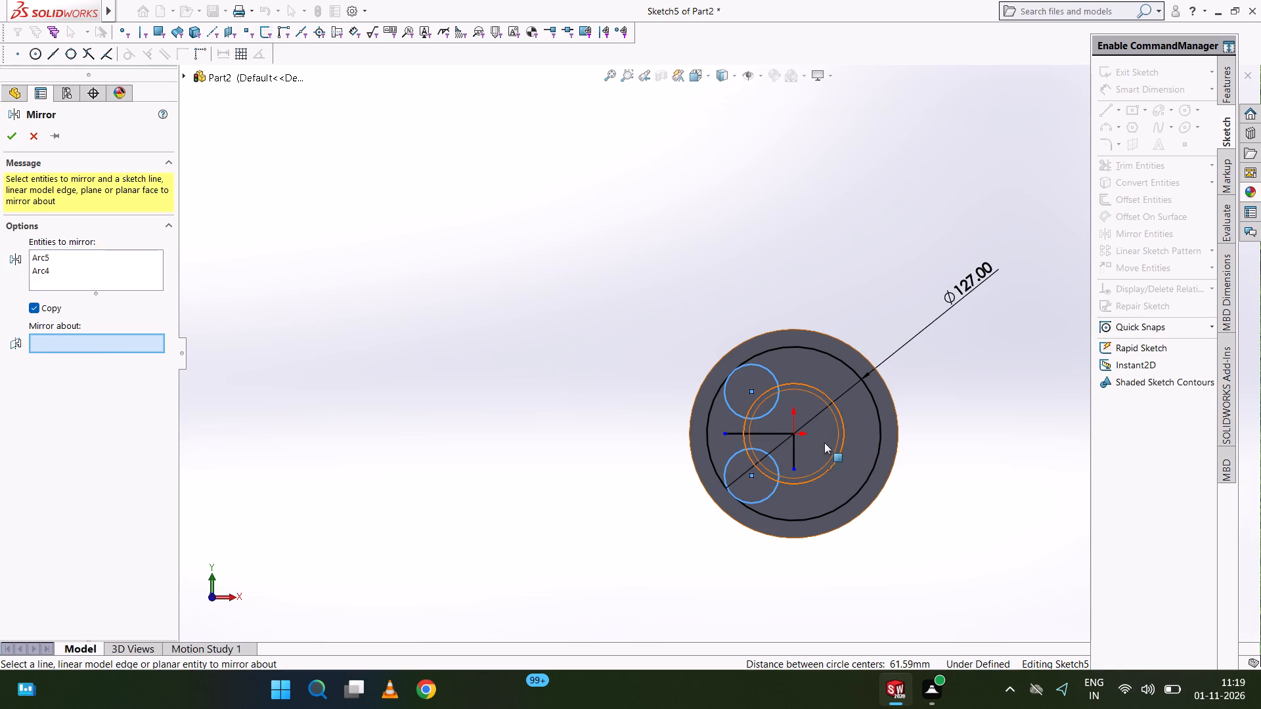
left_click(792, 448)
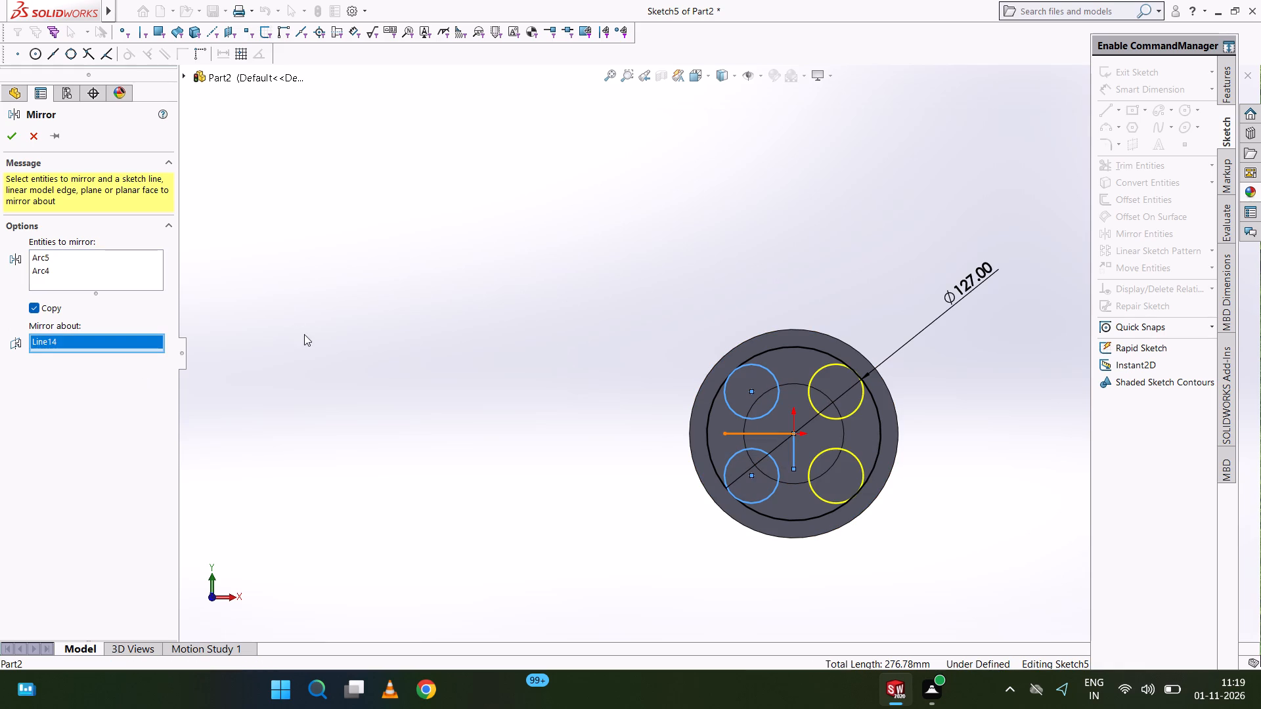
left_click(9, 135)
left_click(637, 190)
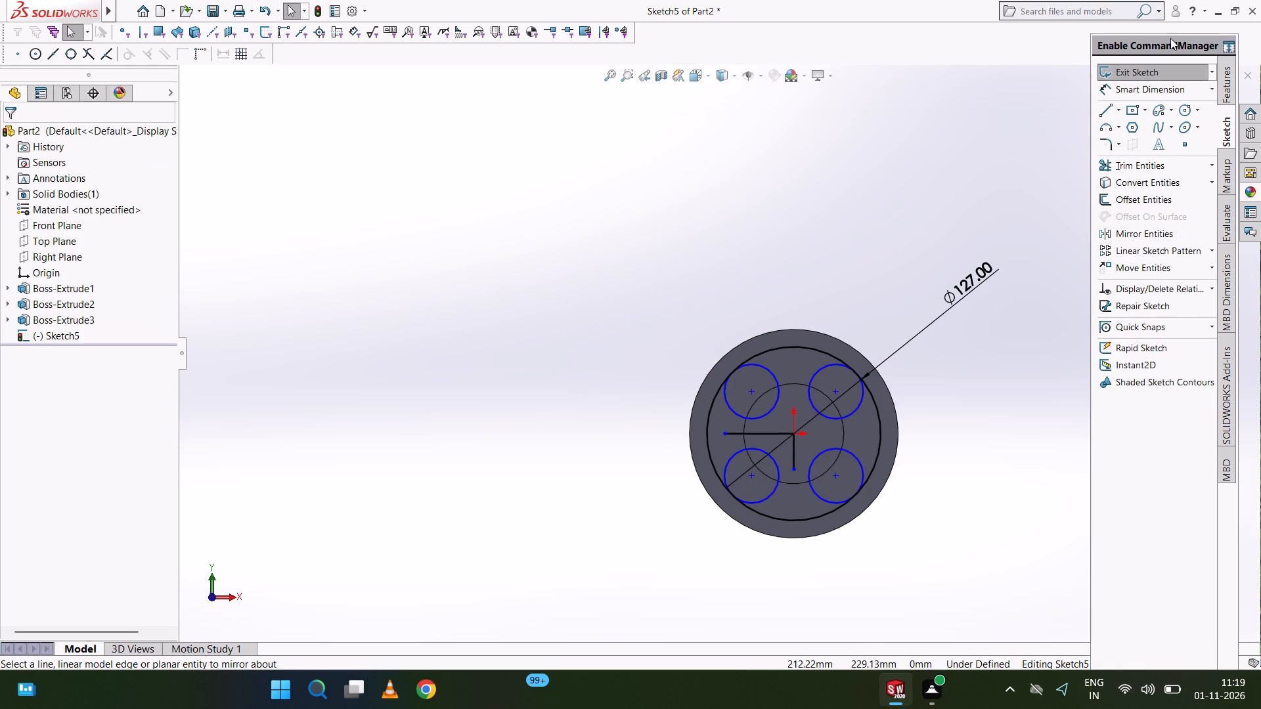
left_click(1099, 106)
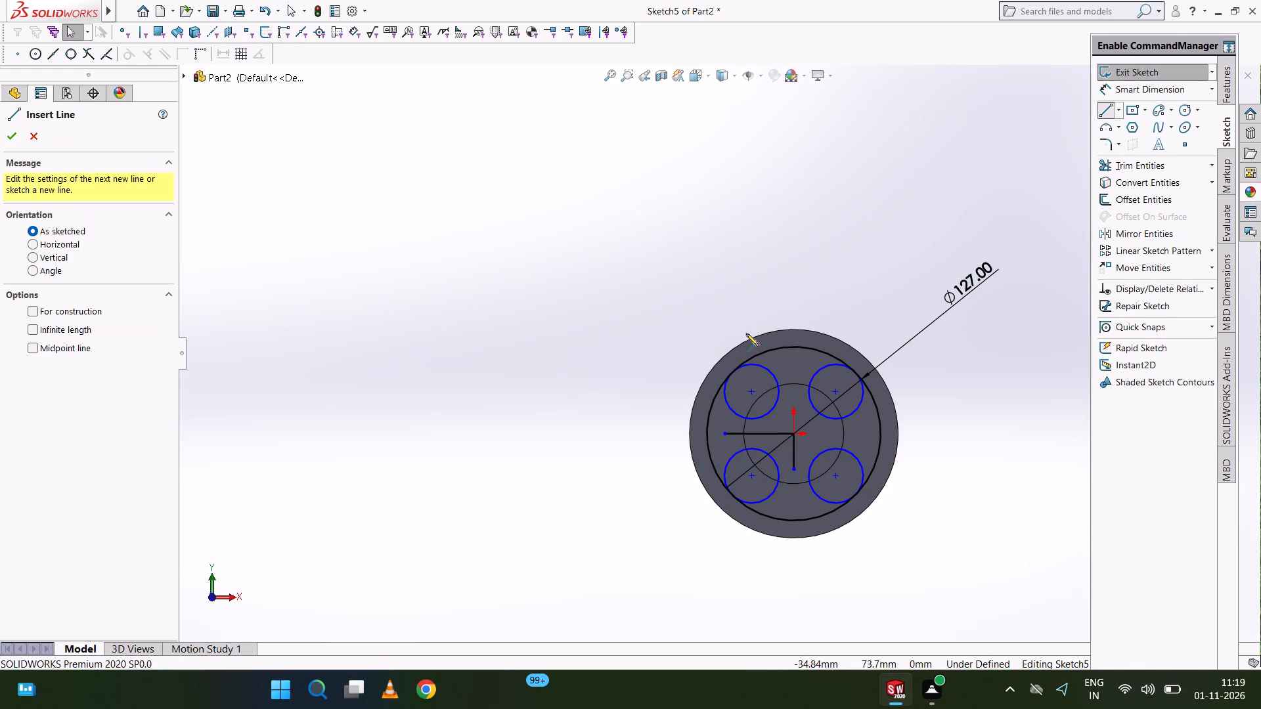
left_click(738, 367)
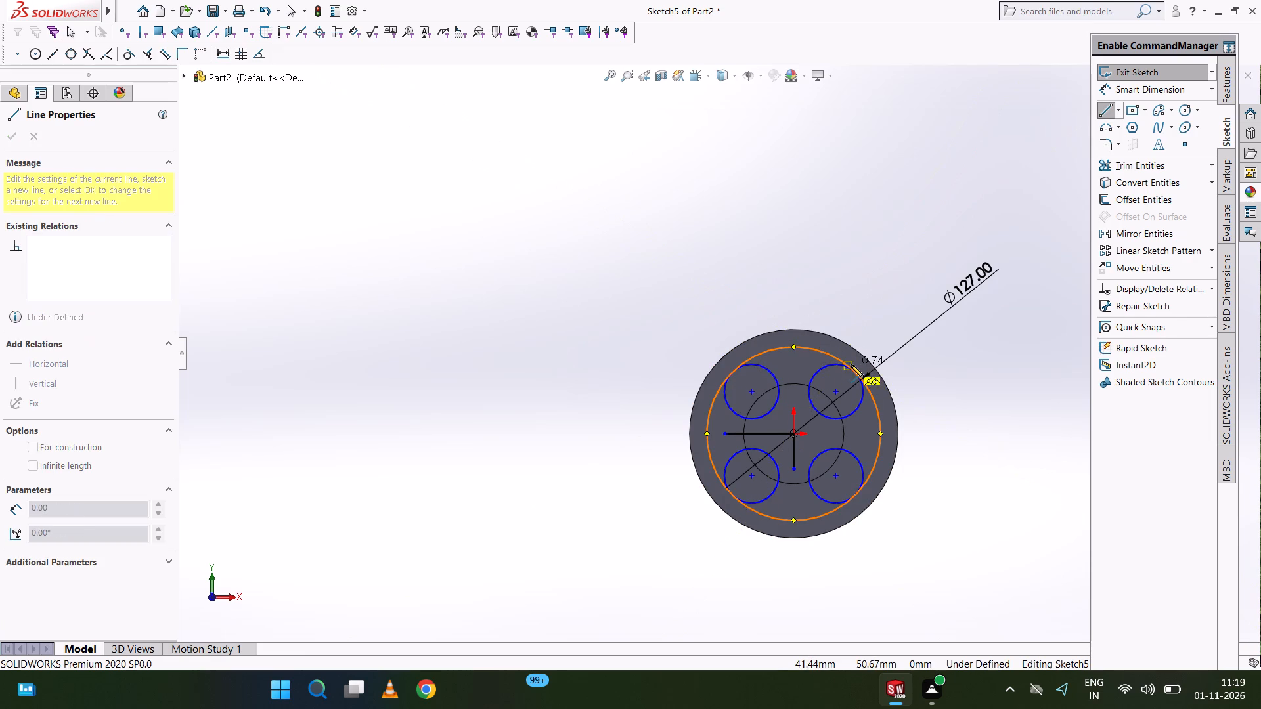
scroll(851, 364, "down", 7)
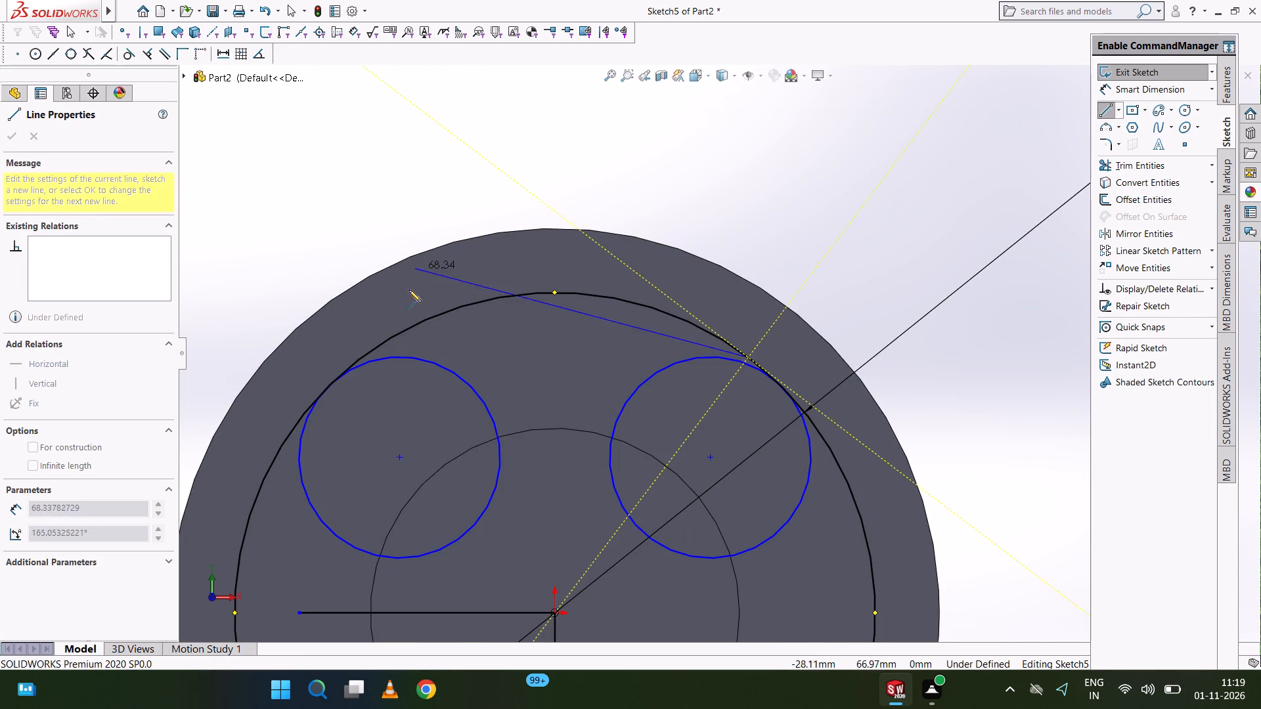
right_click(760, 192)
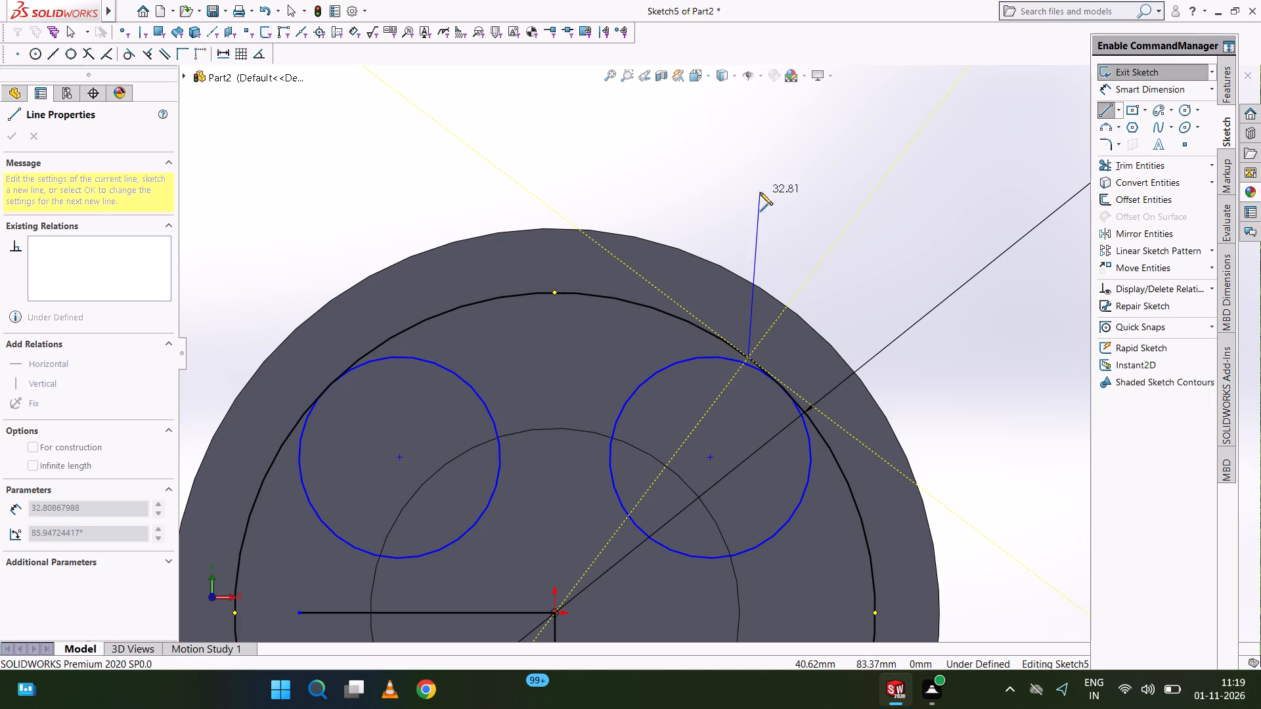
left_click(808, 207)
Draw a horizontal line about 61.6 mm long joining the topmost points of the two corner circles on the +Y side.
left_click(1113, 110)
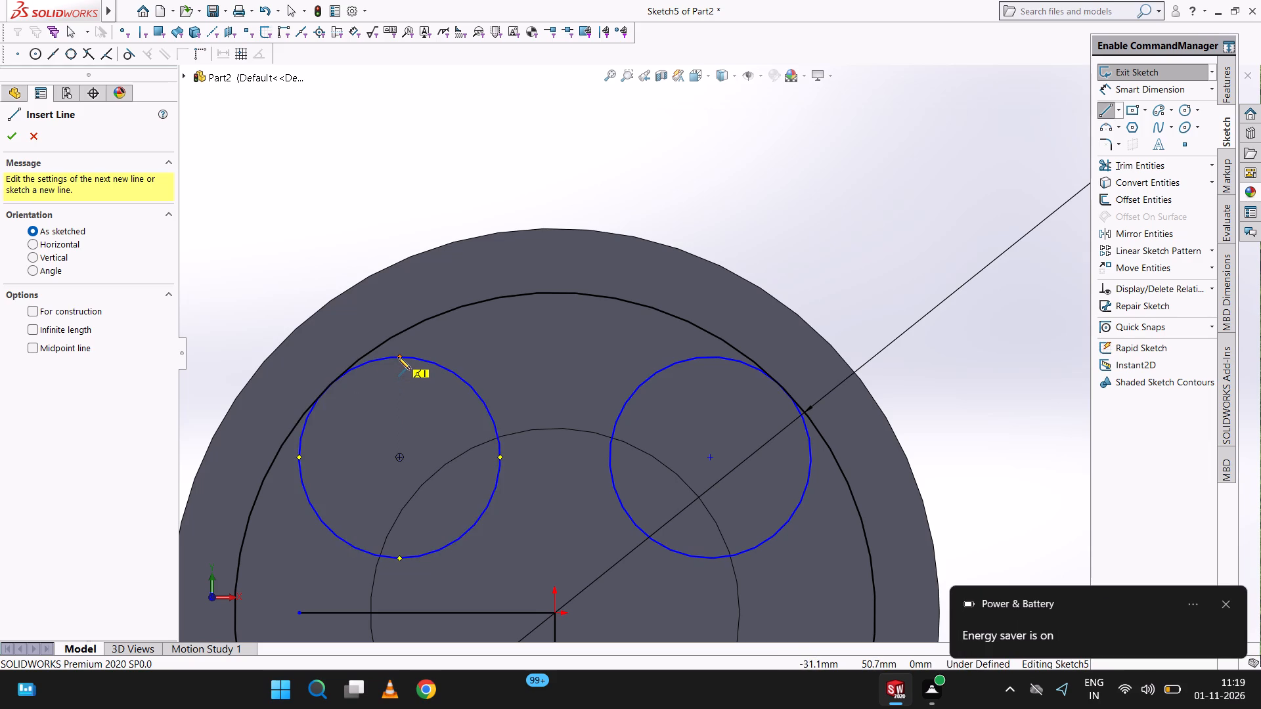
left_click(399, 356)
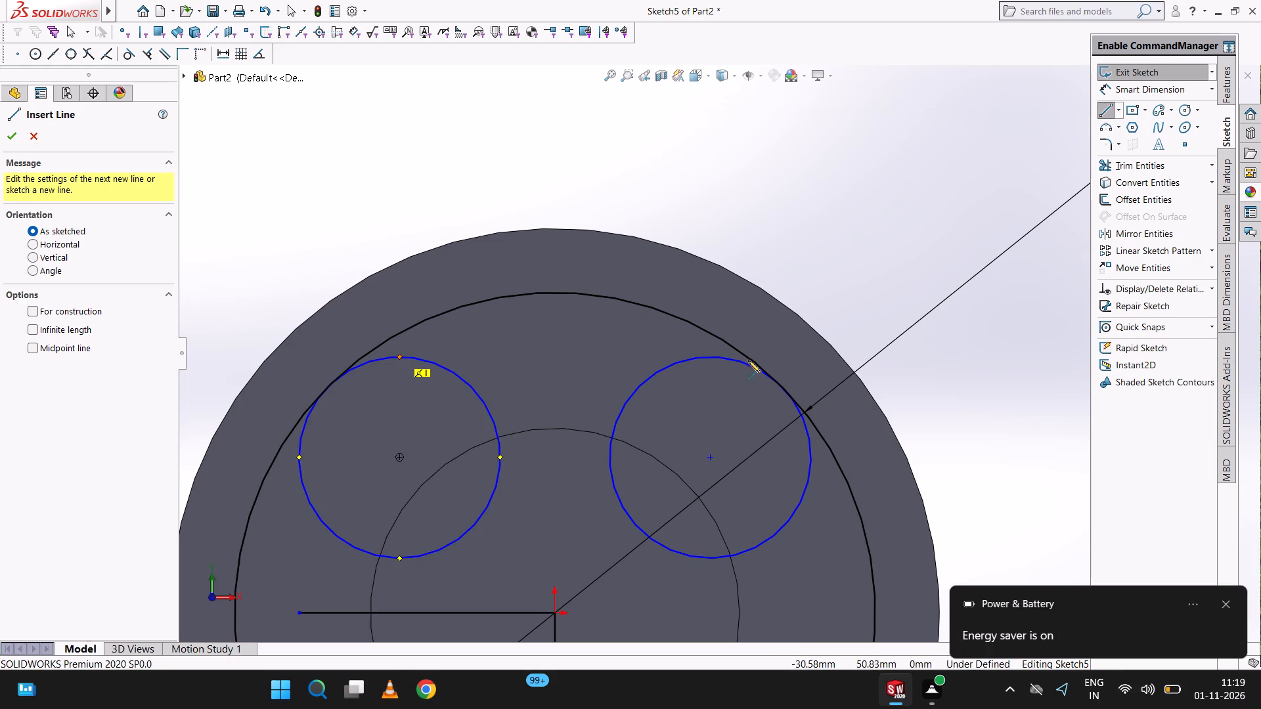
left_click(709, 357)
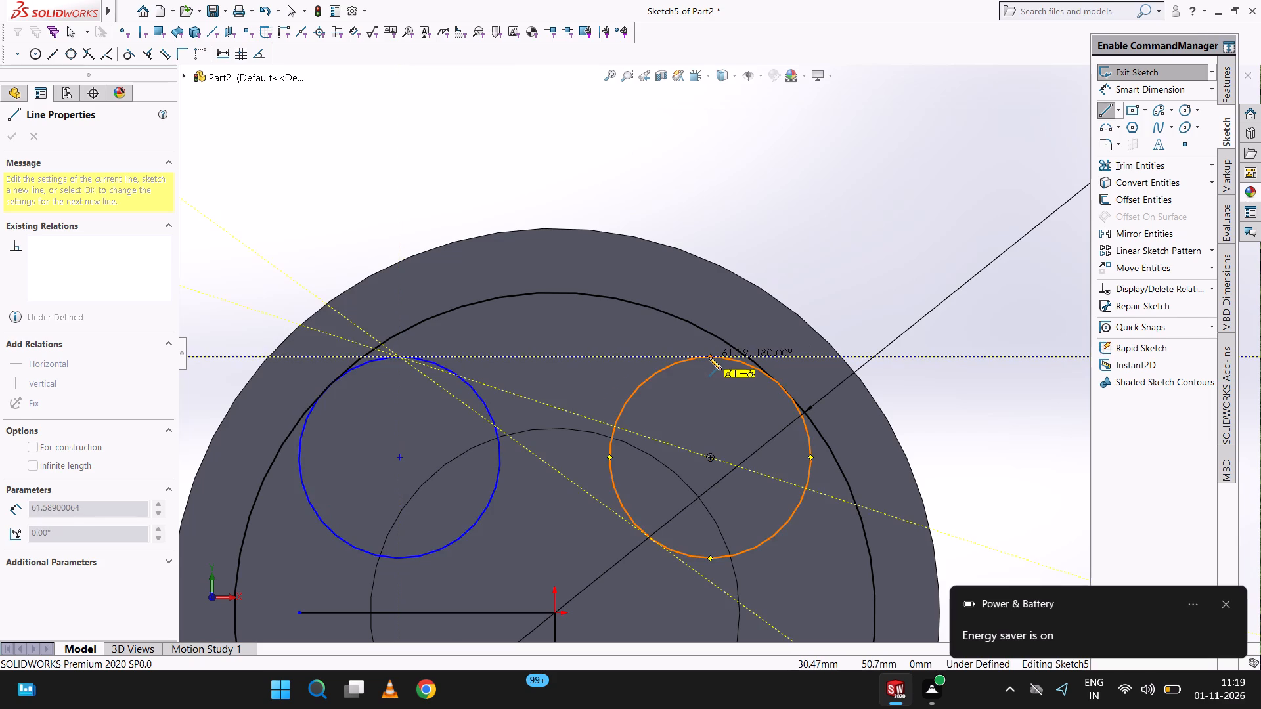
right_click(709, 357)
left_click(746, 364)
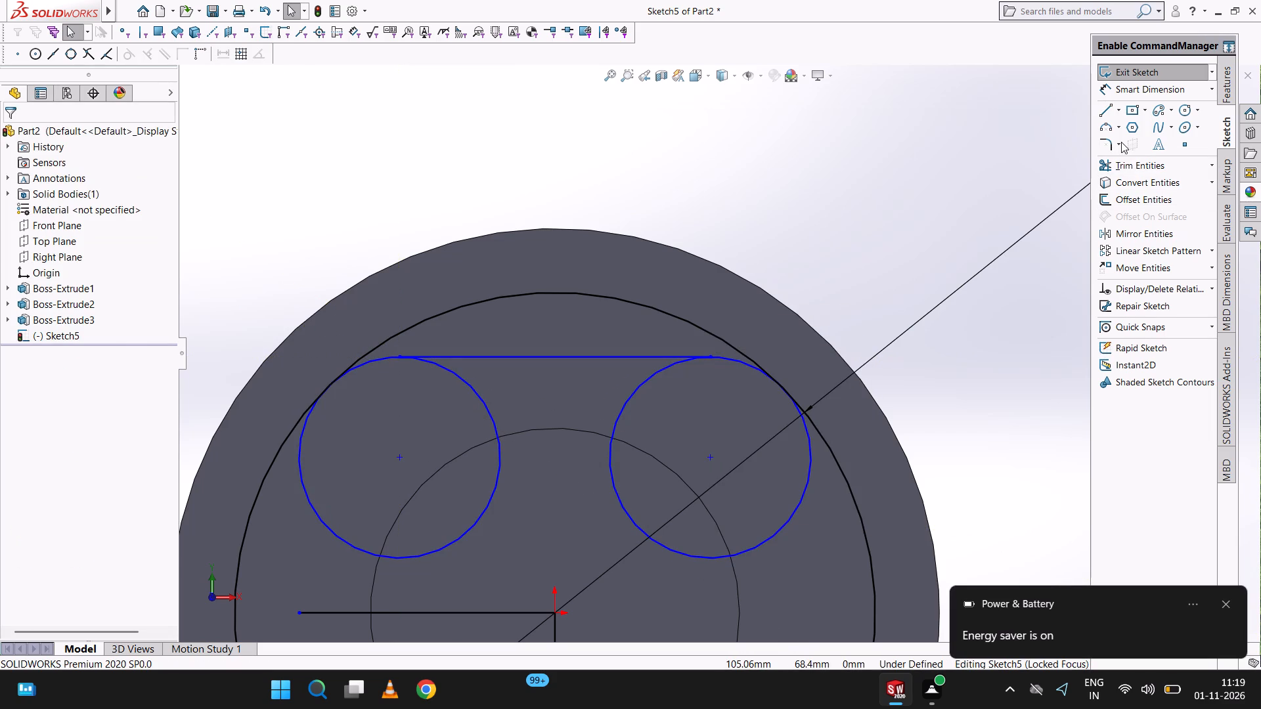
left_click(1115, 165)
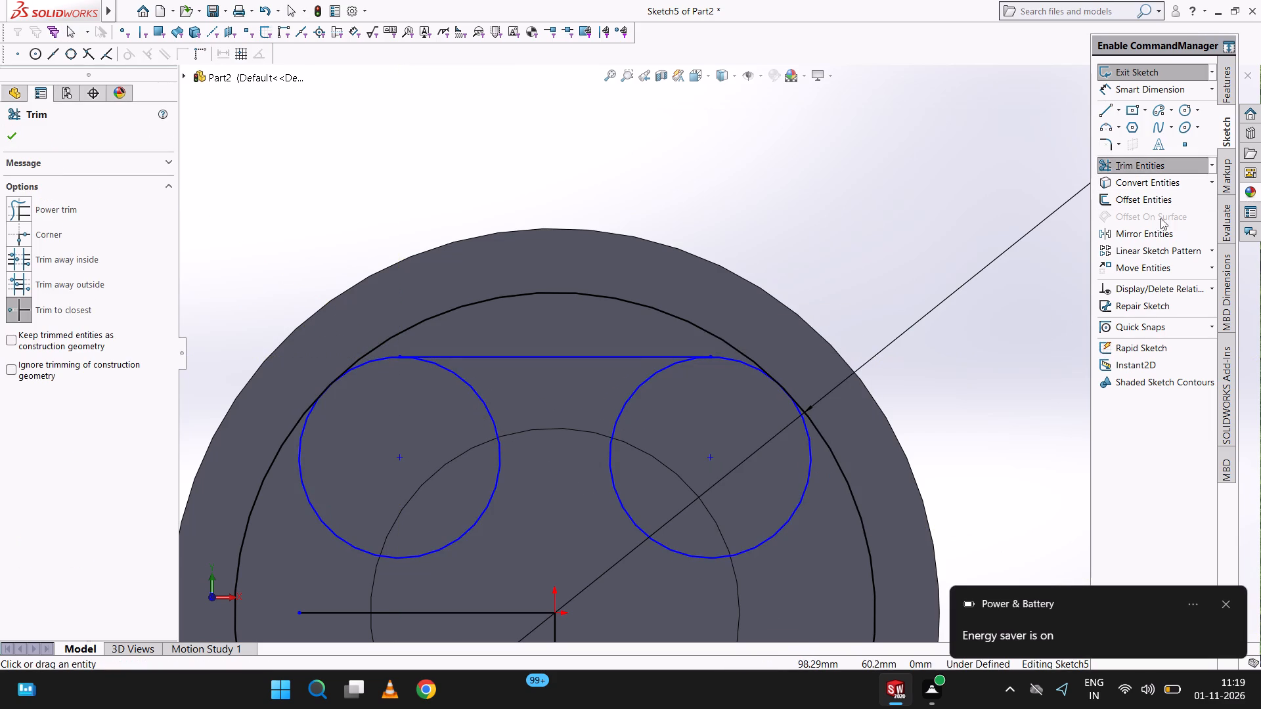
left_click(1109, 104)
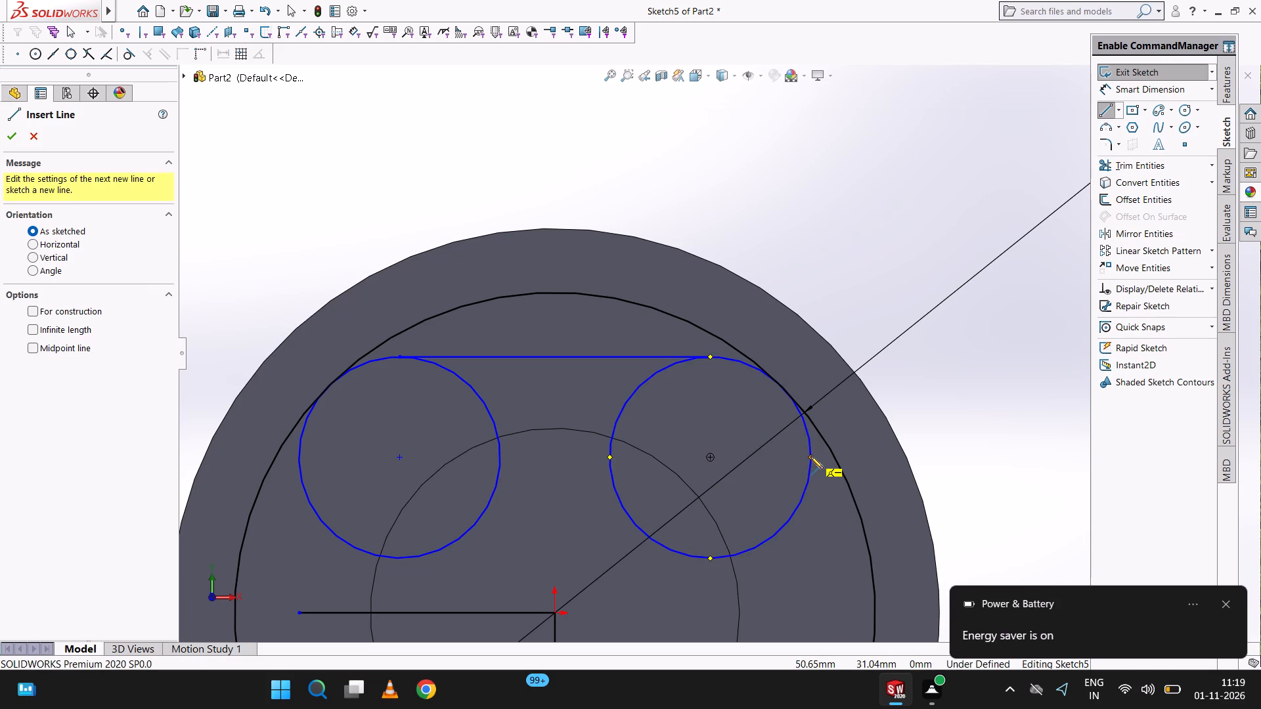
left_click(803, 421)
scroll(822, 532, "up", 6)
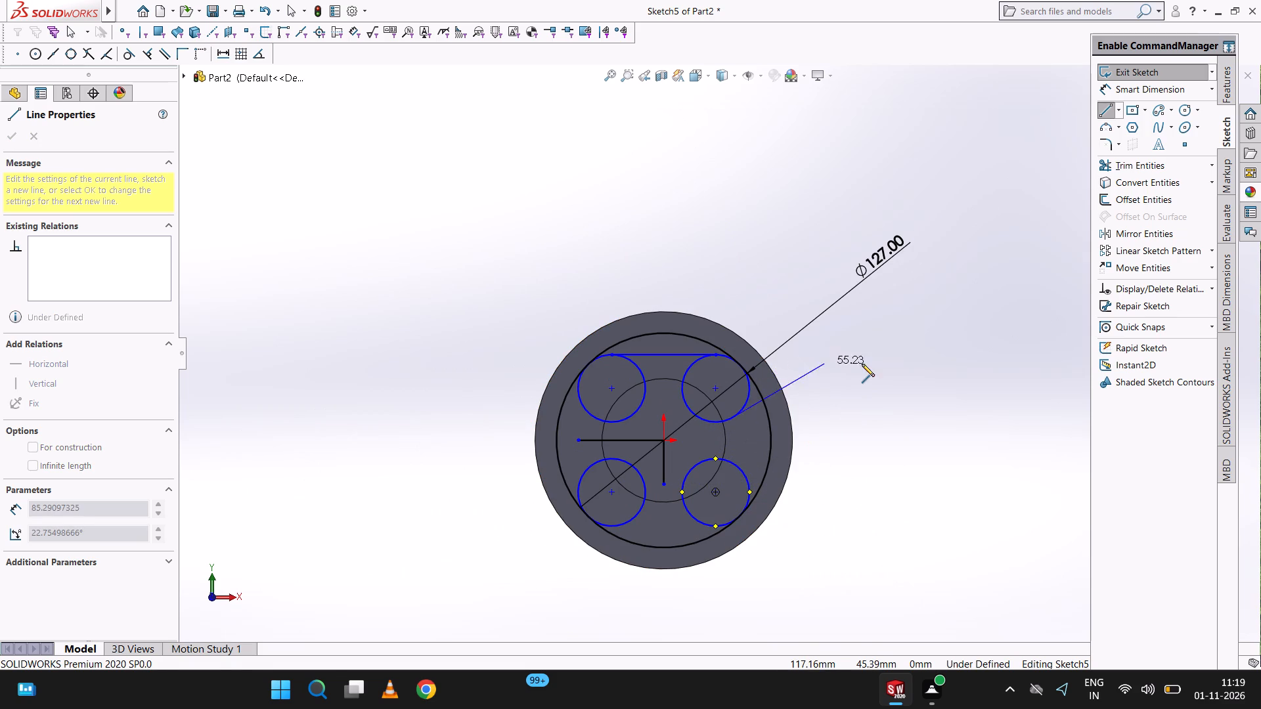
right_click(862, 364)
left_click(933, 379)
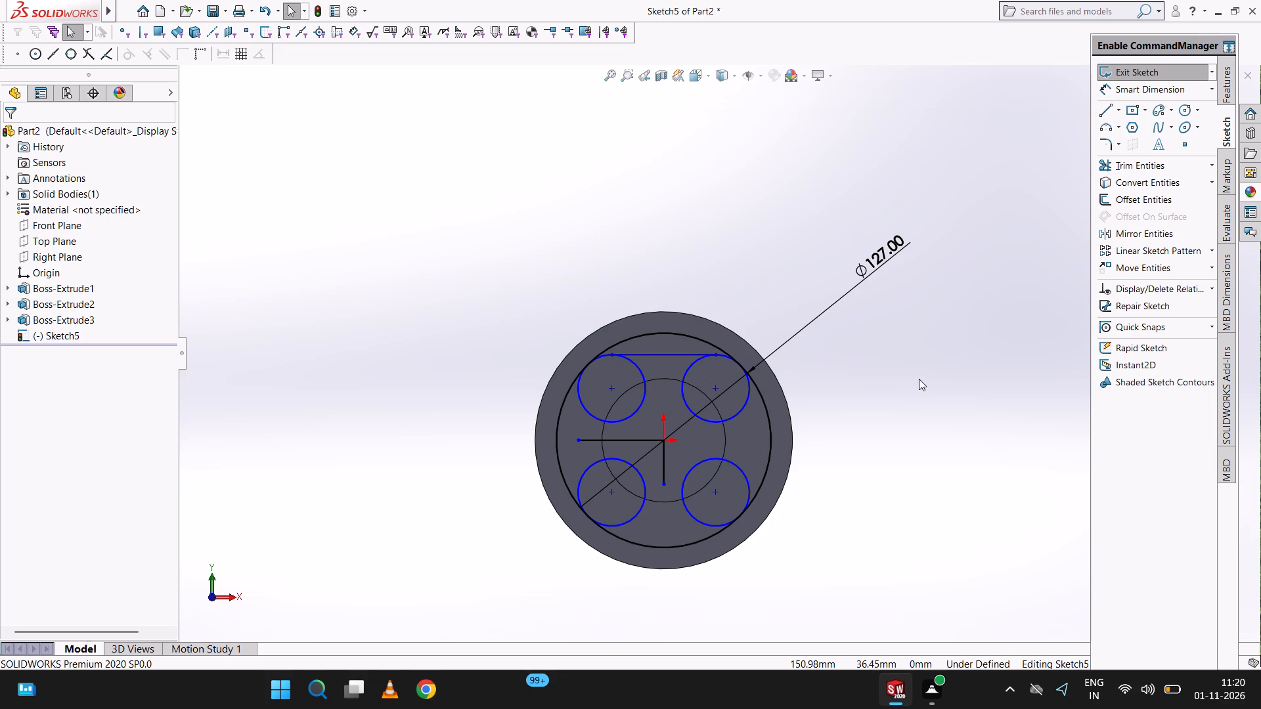
Draw a vertical line about 61.6 mm long joining the outermost +X points of the two corner circles on the +X side.
left_click(1110, 107)
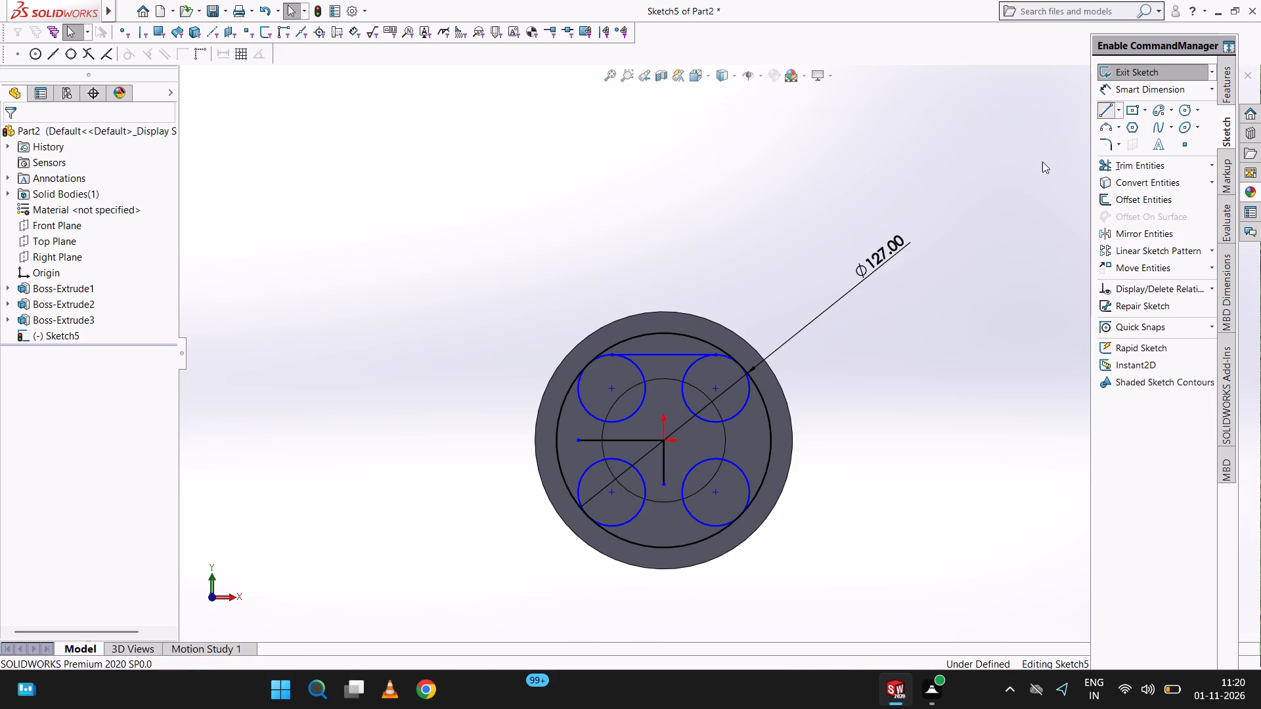
scroll(751, 394, "down", 8)
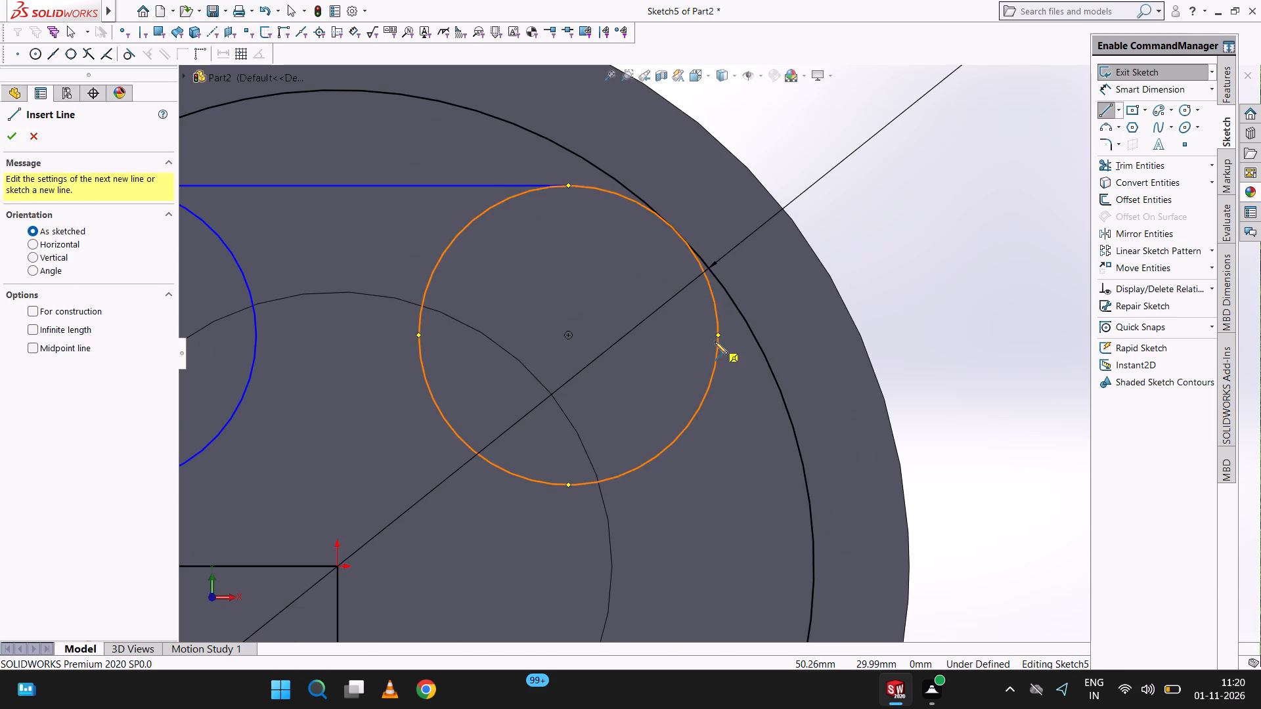
left_click(719, 334)
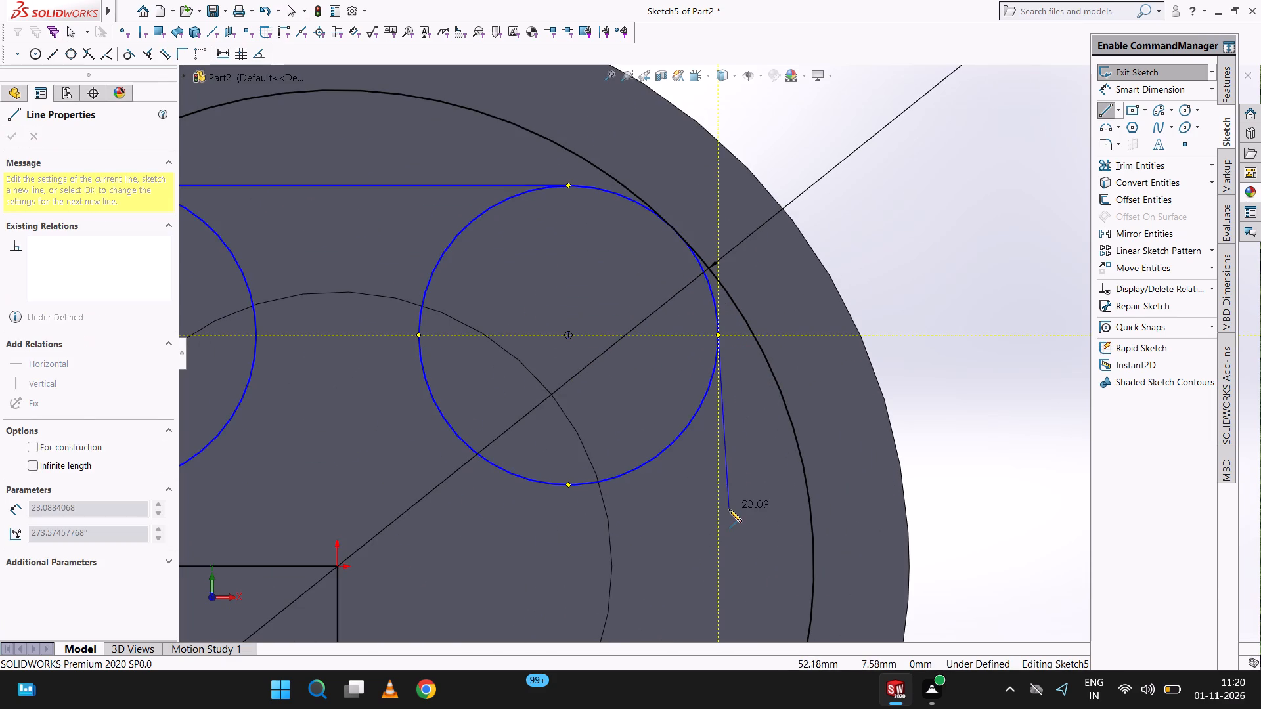
scroll(736, 536, "up", 4)
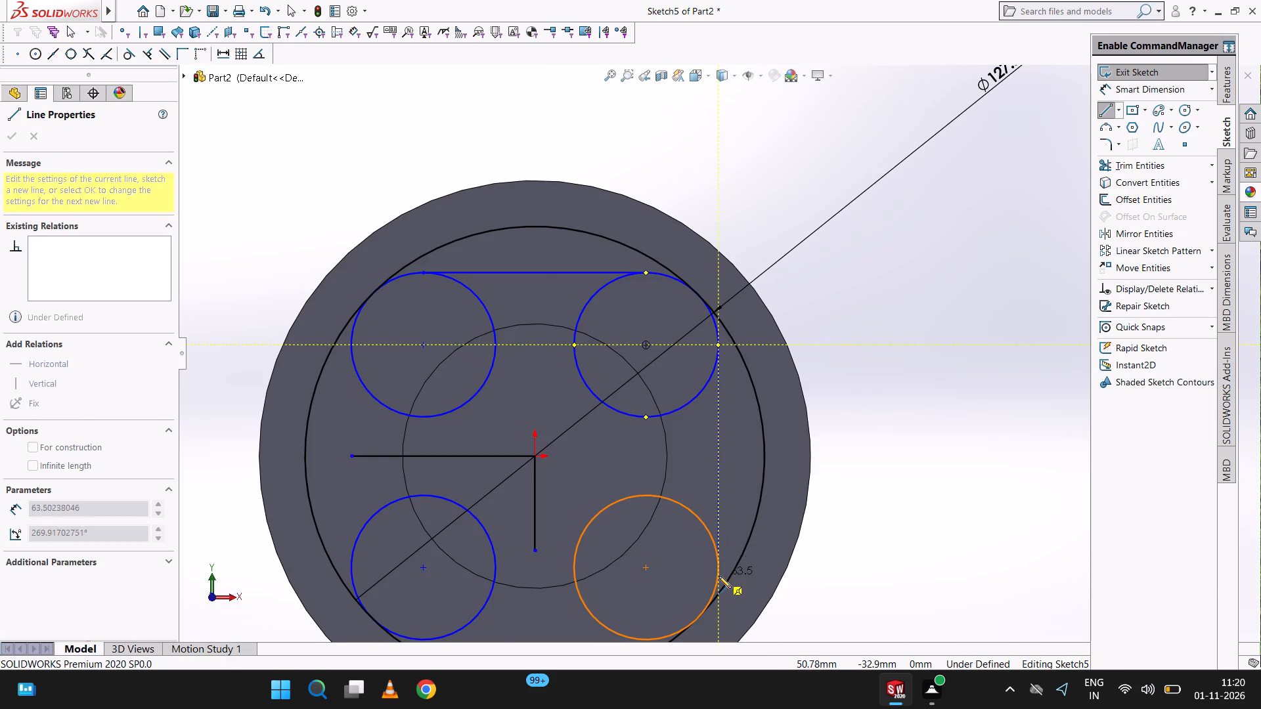
scroll(719, 576, "down", 6)
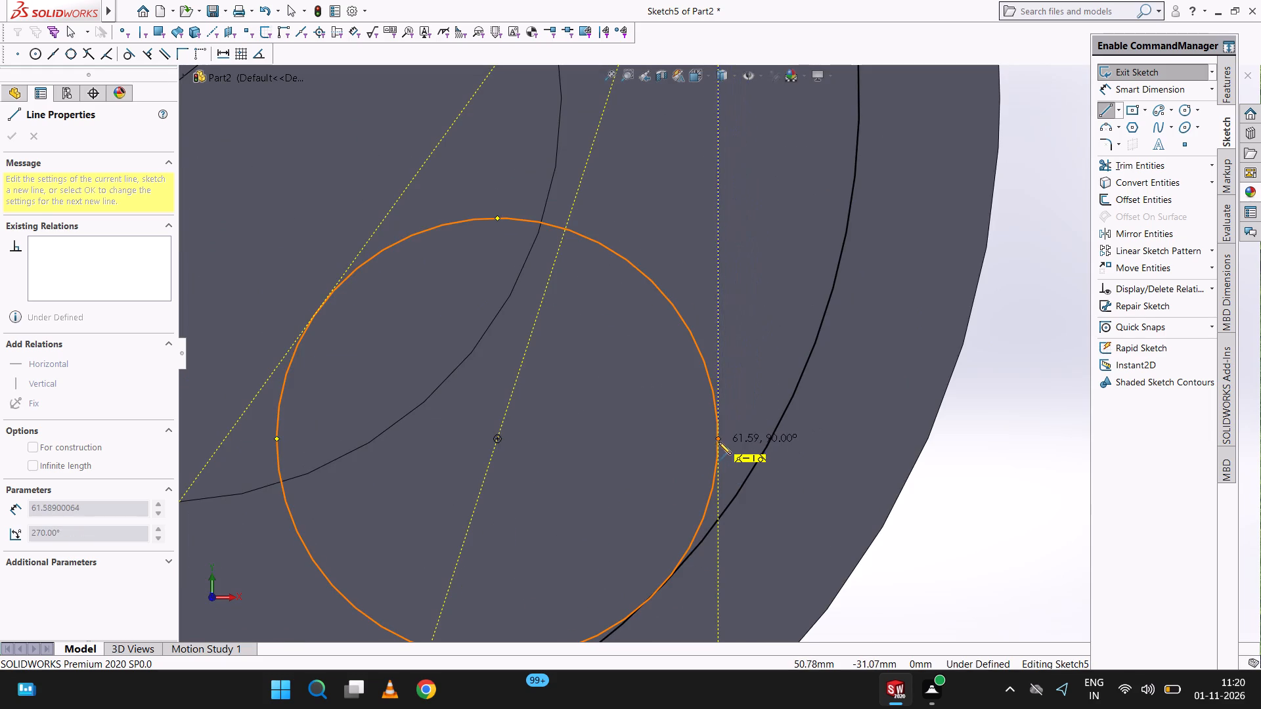
left_click(717, 439)
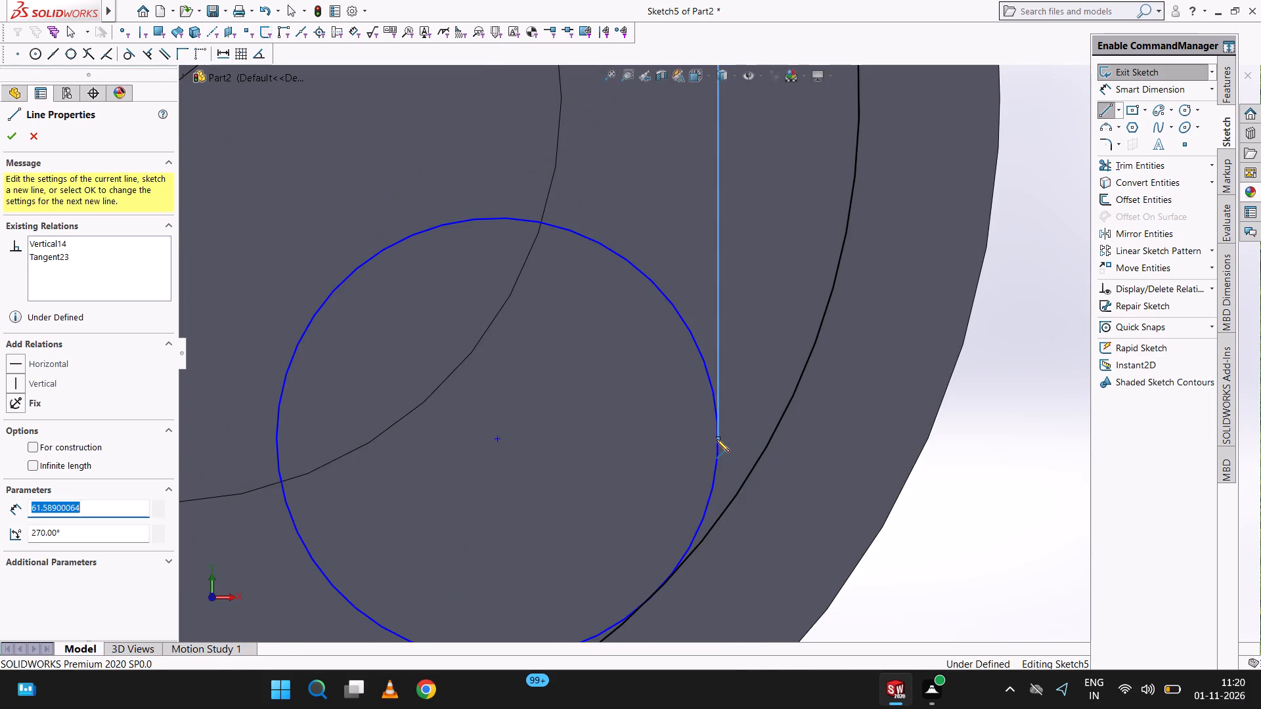
right_click_drag(717, 439, 709, 446)
left_click(759, 464)
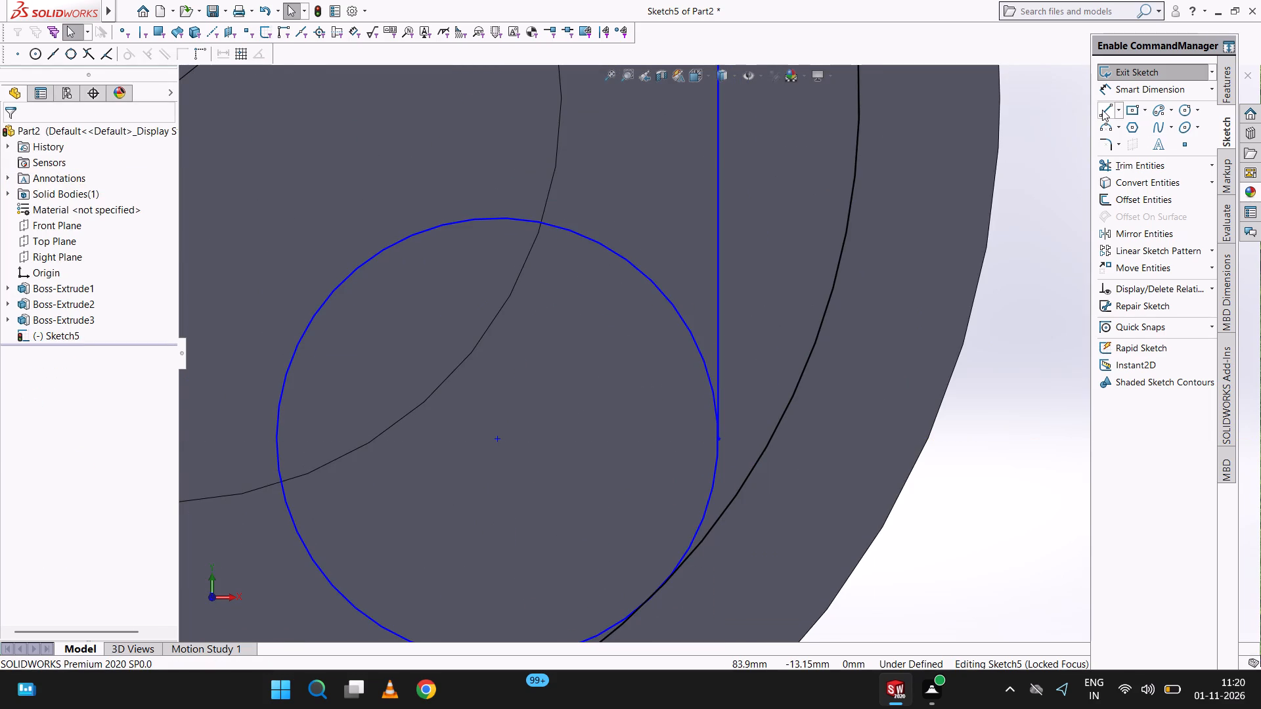
Draw a horizontal line about 61.6 mm long joining the lowest points of the two corner circles on the -Y side.
left_click(1101, 110)
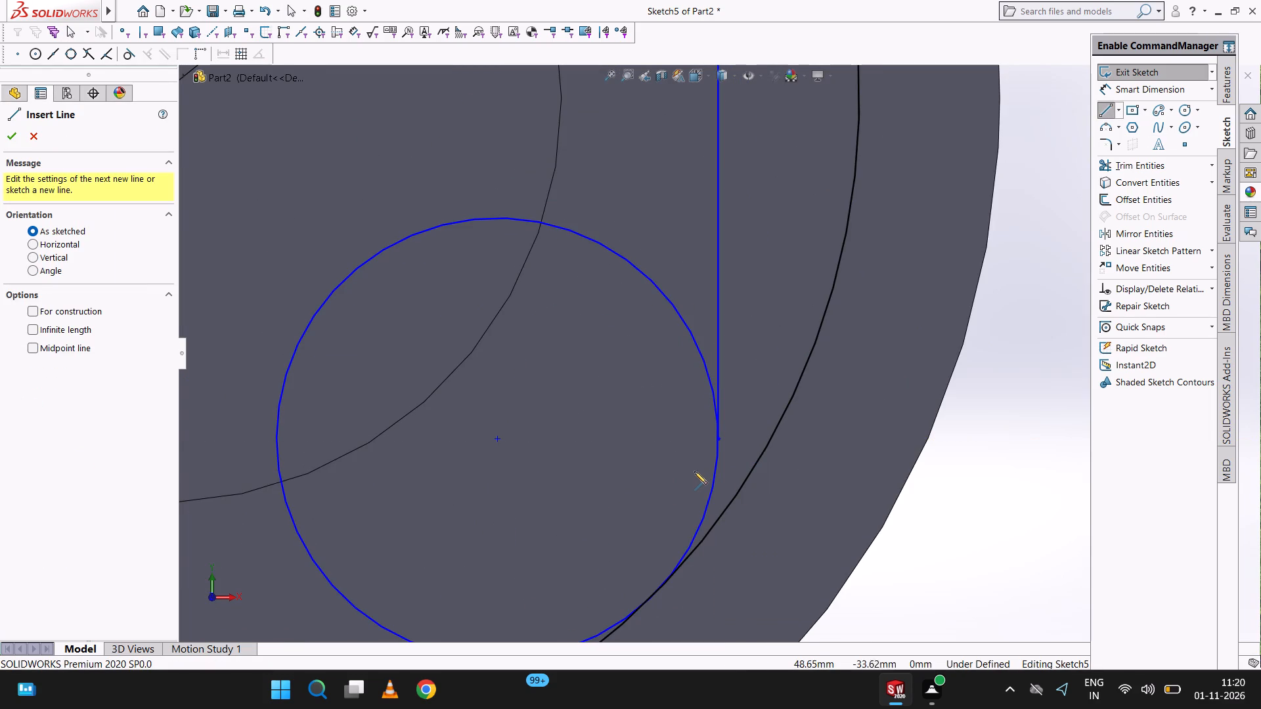
scroll(694, 472, "up", 8)
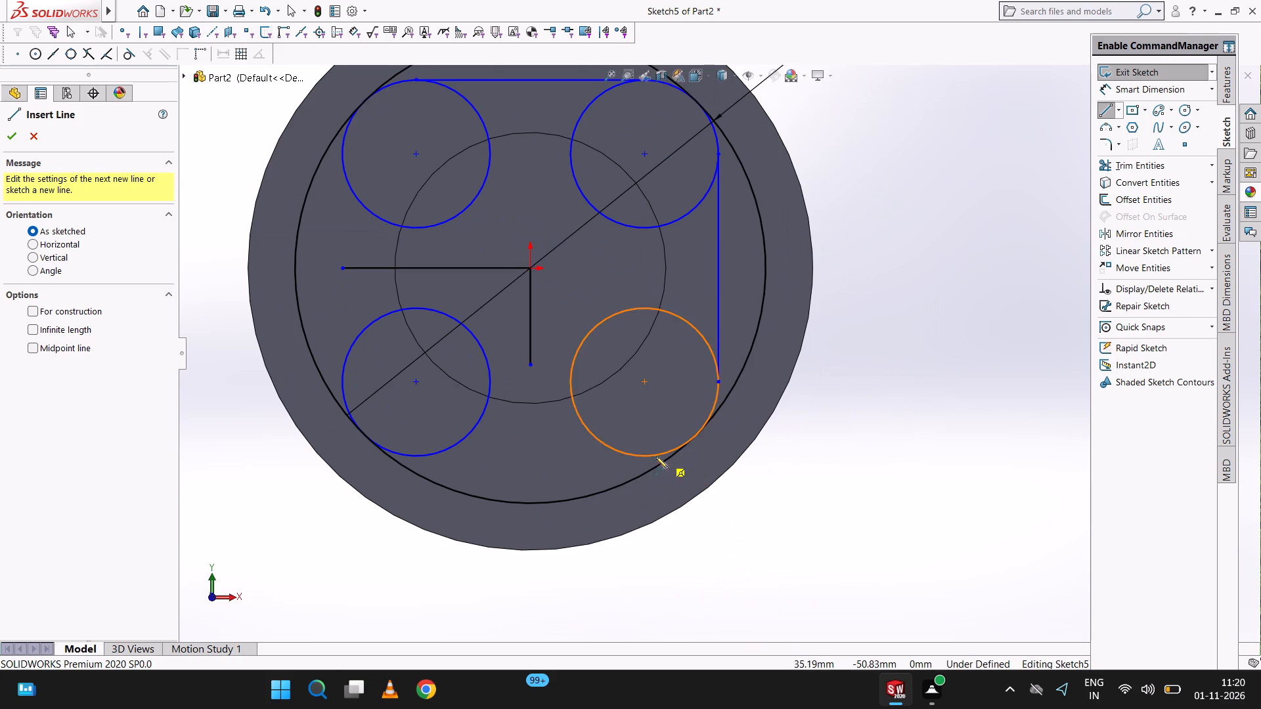
left_click(644, 456)
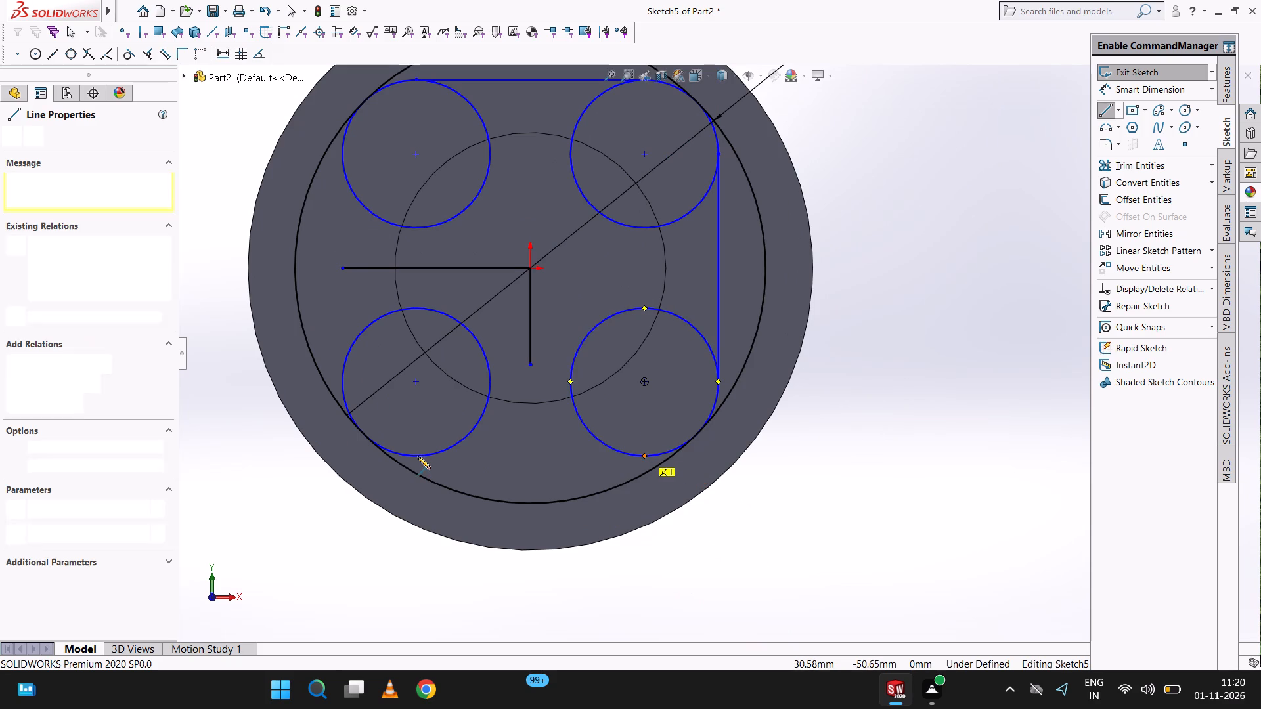
left_click(414, 455)
right_click(414, 455)
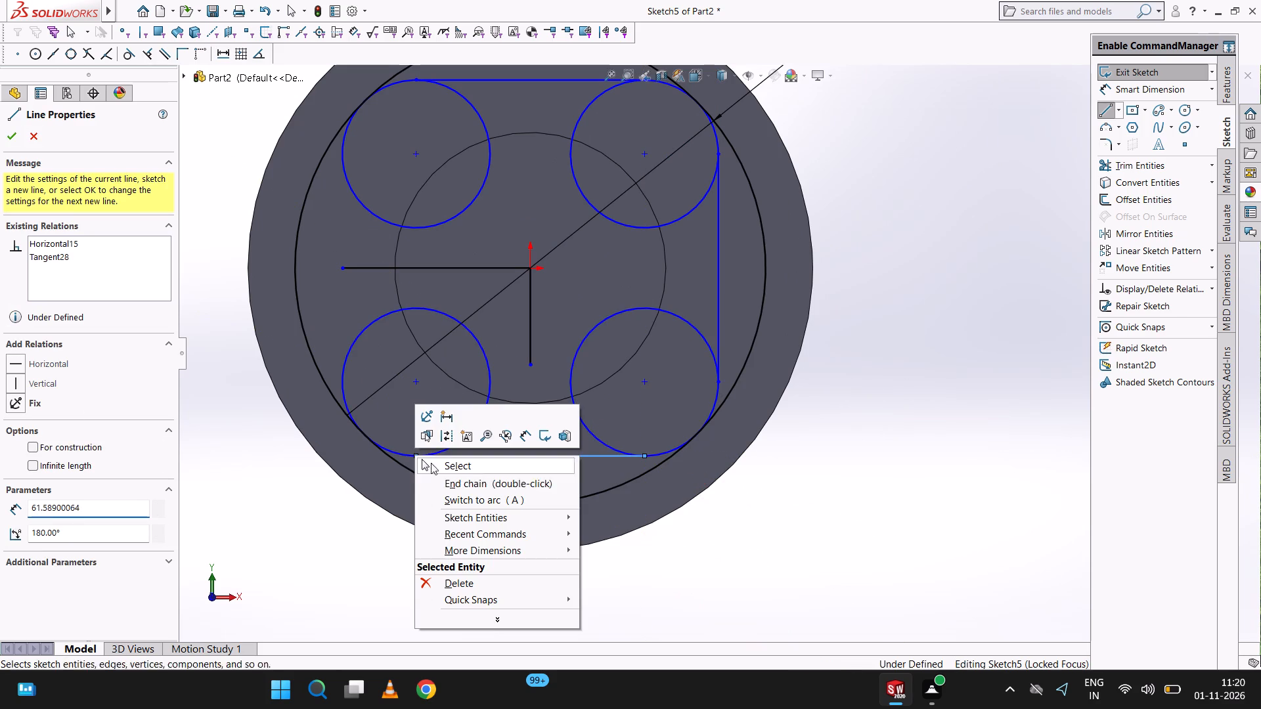
left_click(510, 466)
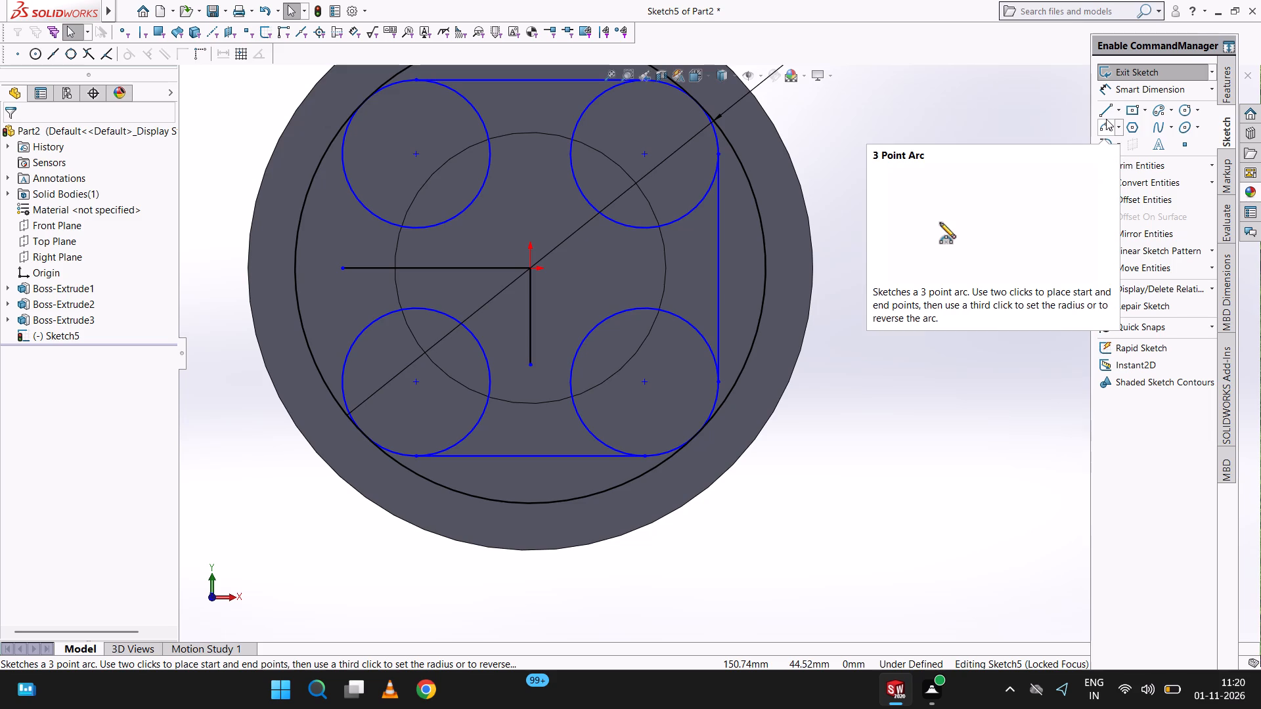
Draw a vertical line about 61.6 mm long joining the outermost -X points of the two corner circles on the -X side.
left_click(1107, 109)
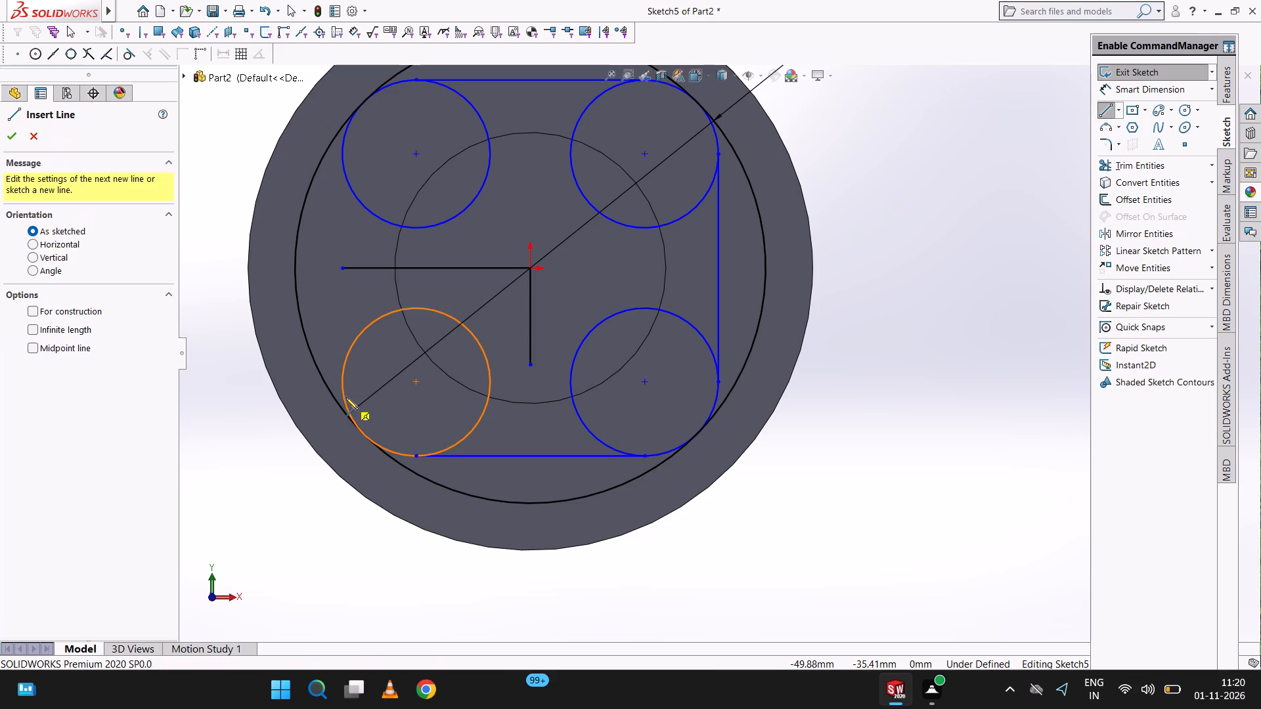
left_click(341, 381)
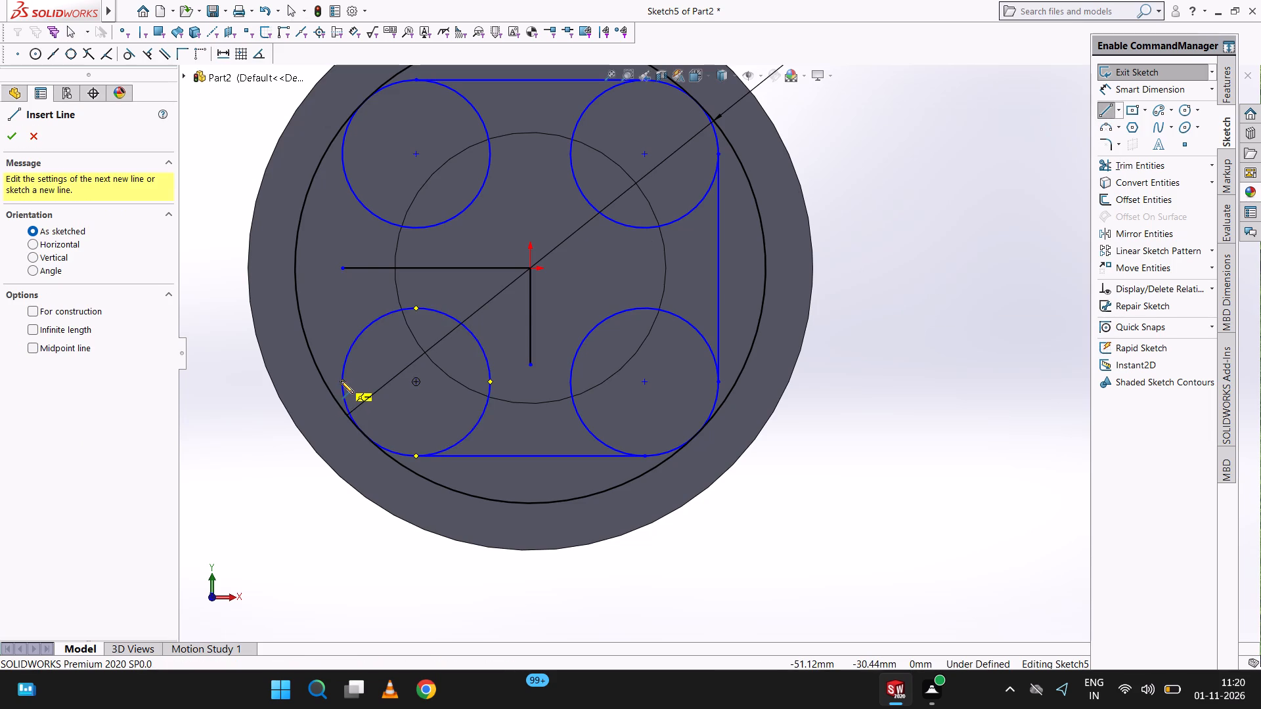
left_click(342, 153)
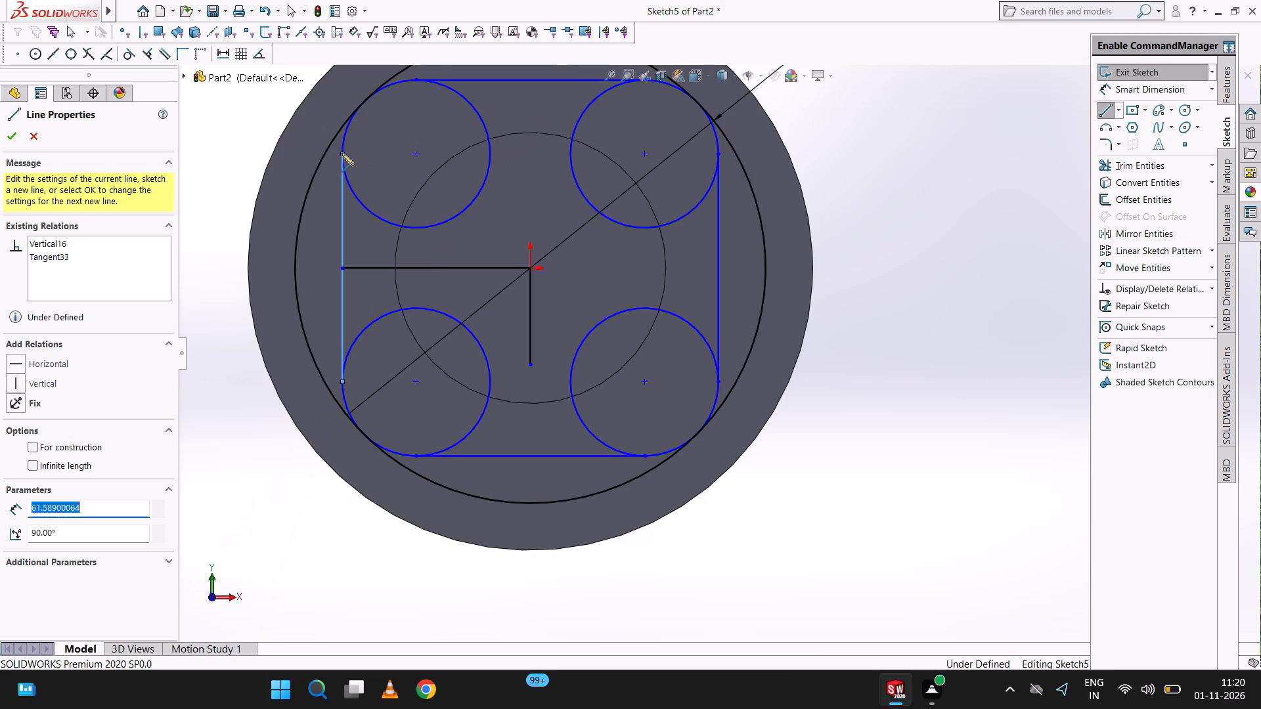
right_click(342, 153)
left_click(392, 165)
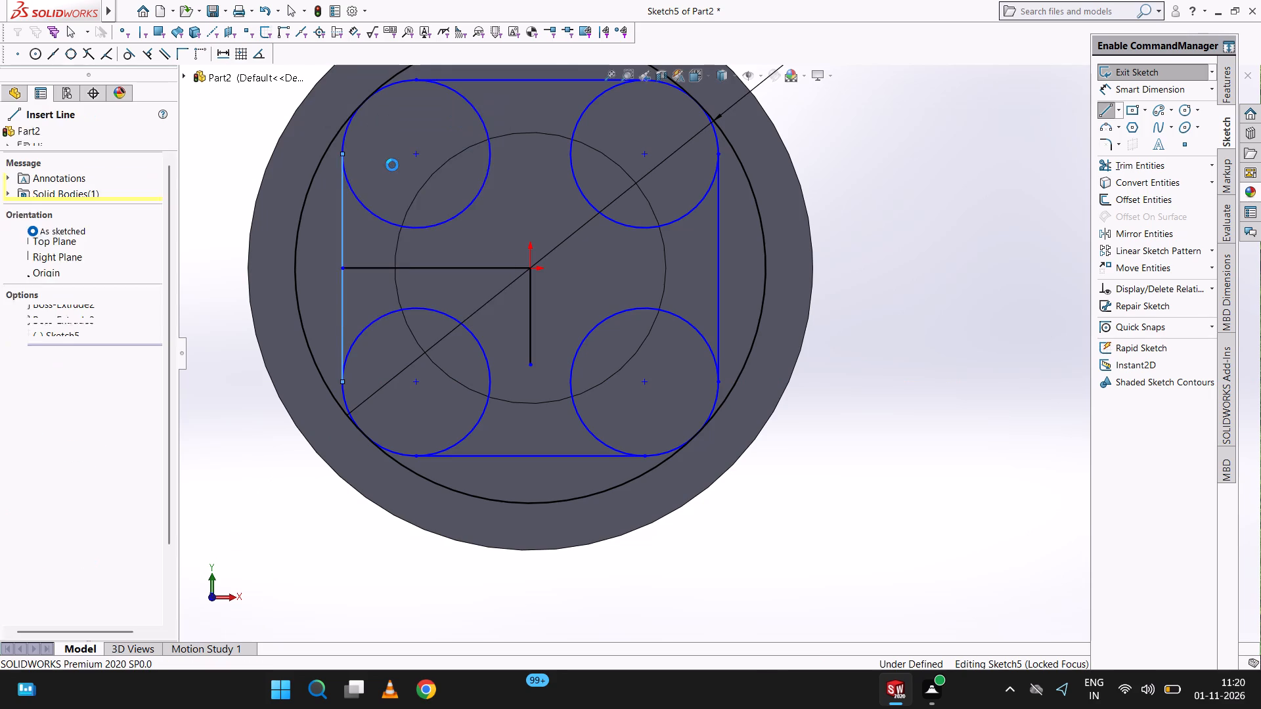
Trim away the inner arcs of all four corner circles and the two helper lines from the origin, leaving a rounded square.
scroll(602, 119, "up", 3)
scroll(829, 215, "down", 4)
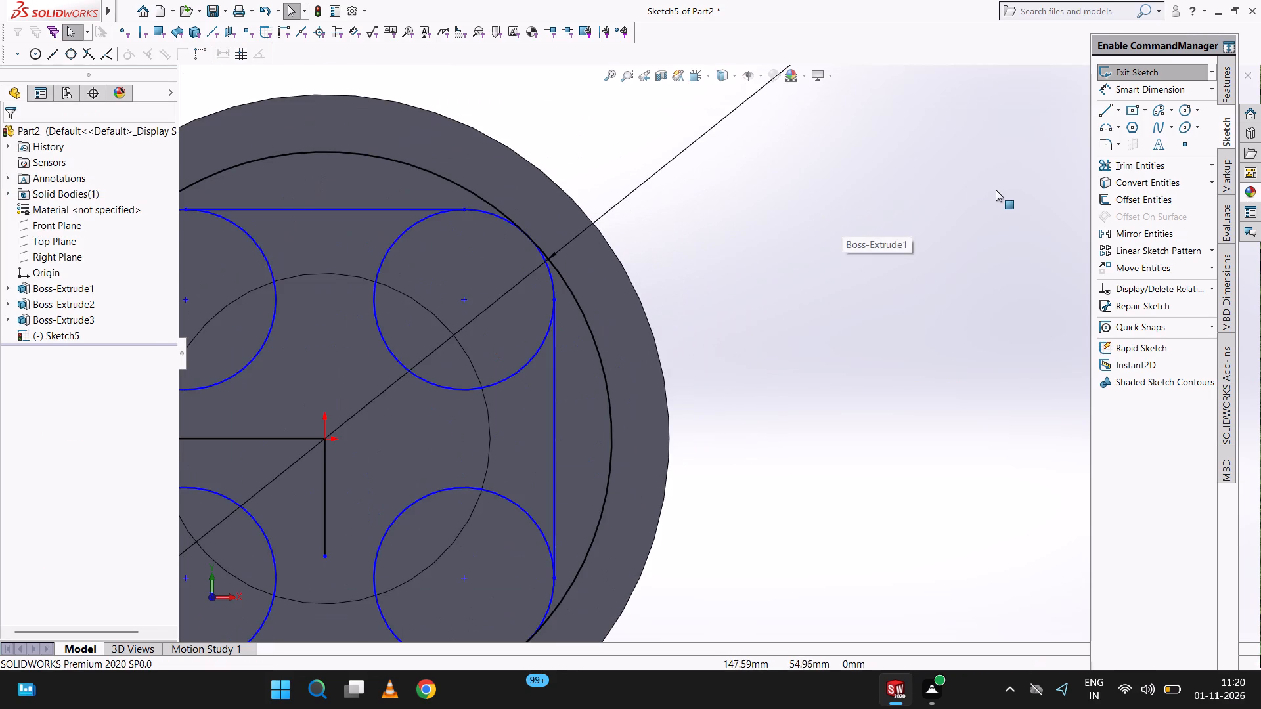
scroll(998, 188, "up", 2)
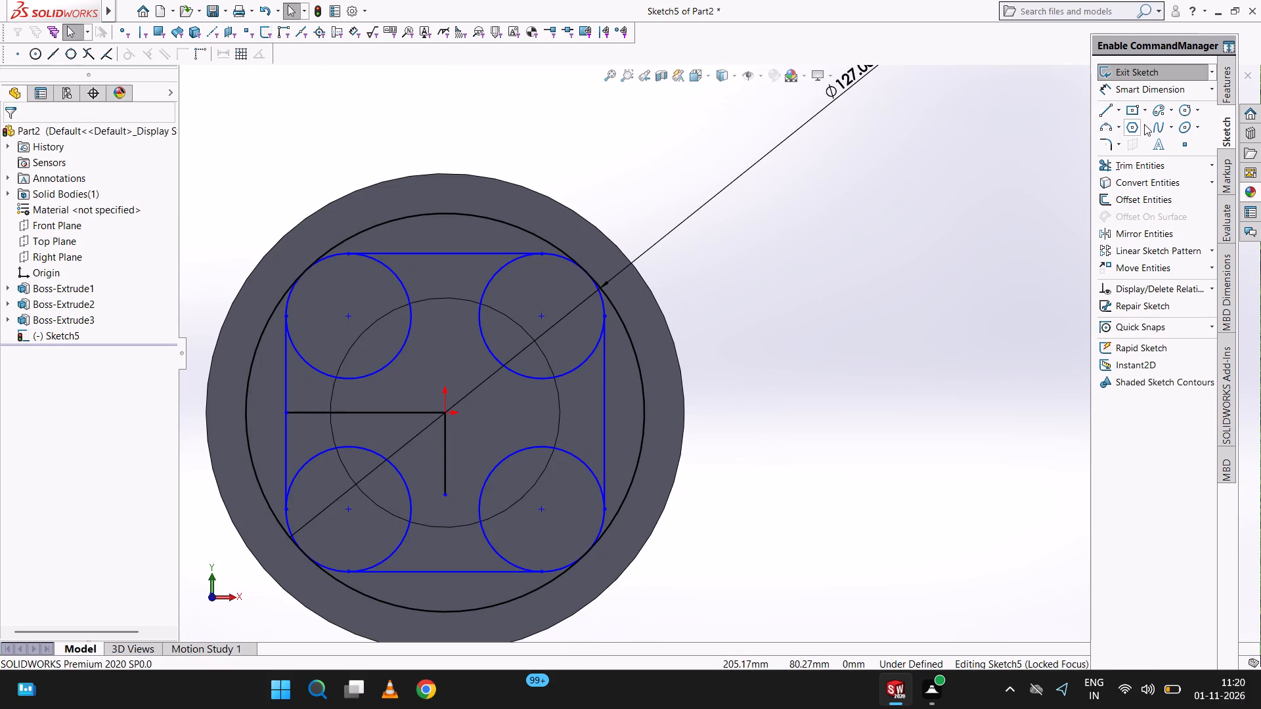
left_click(1147, 161)
left_click(492, 278)
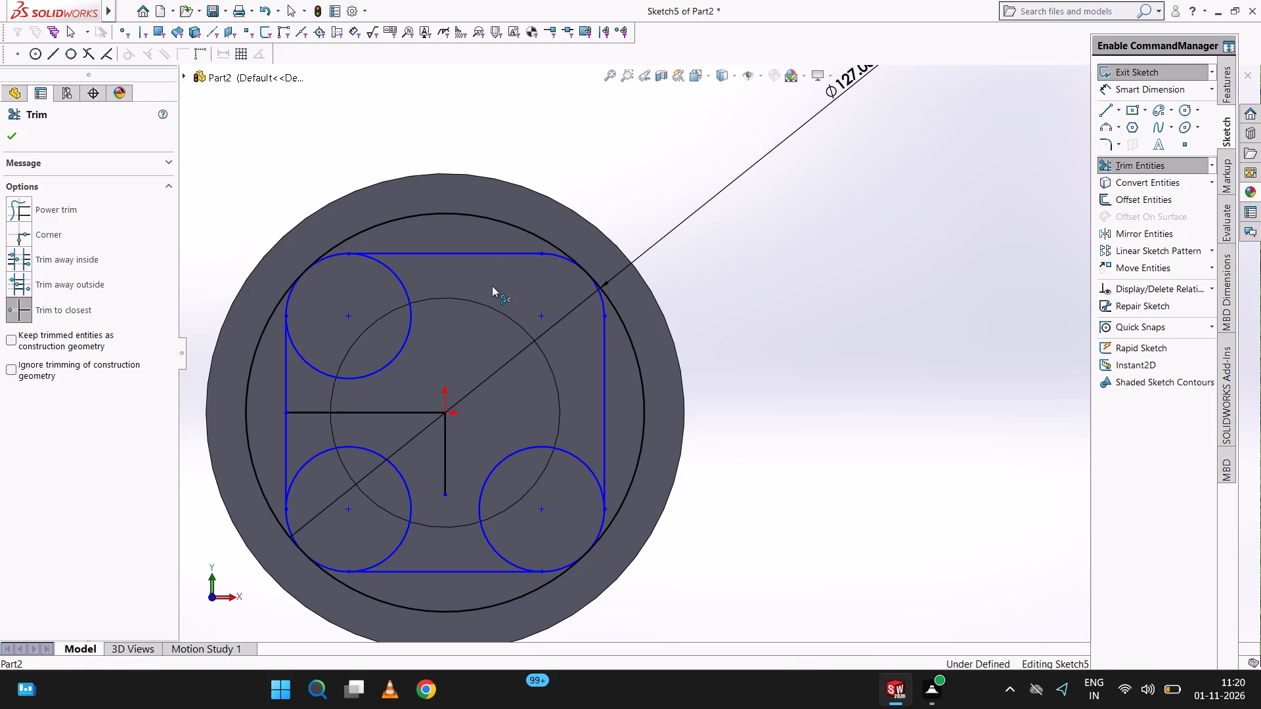
left_click(535, 450)
left_click(395, 469)
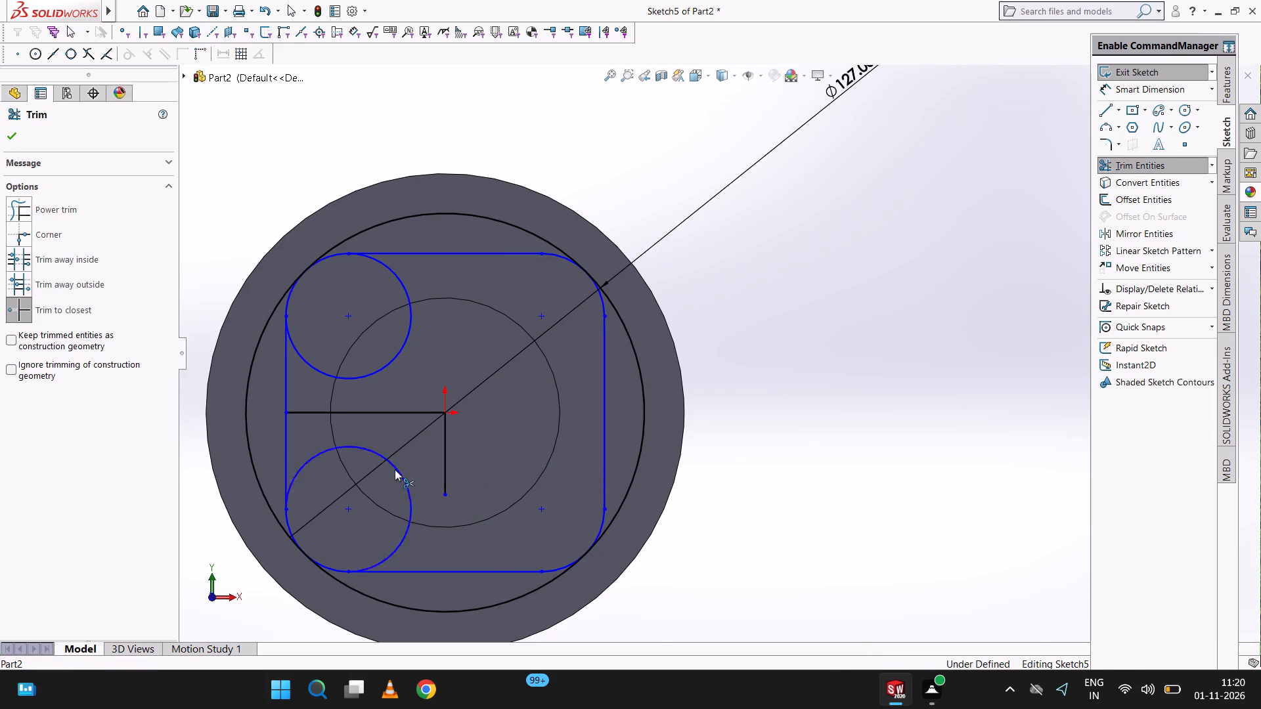
left_click(398, 414)
left_click(446, 441)
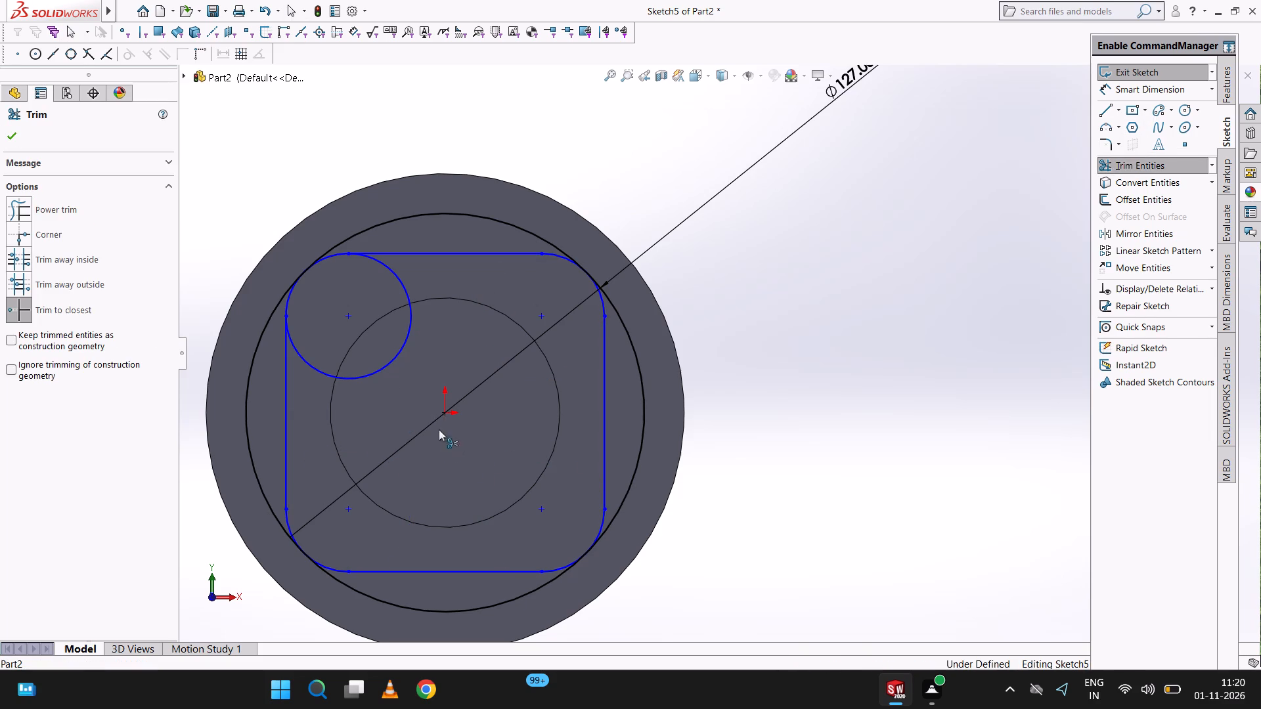
left_click(411, 324)
Examine the trimmed rounded-square profile and its position on the stepped disc from several angles.
scroll(418, 326, "up", 4)
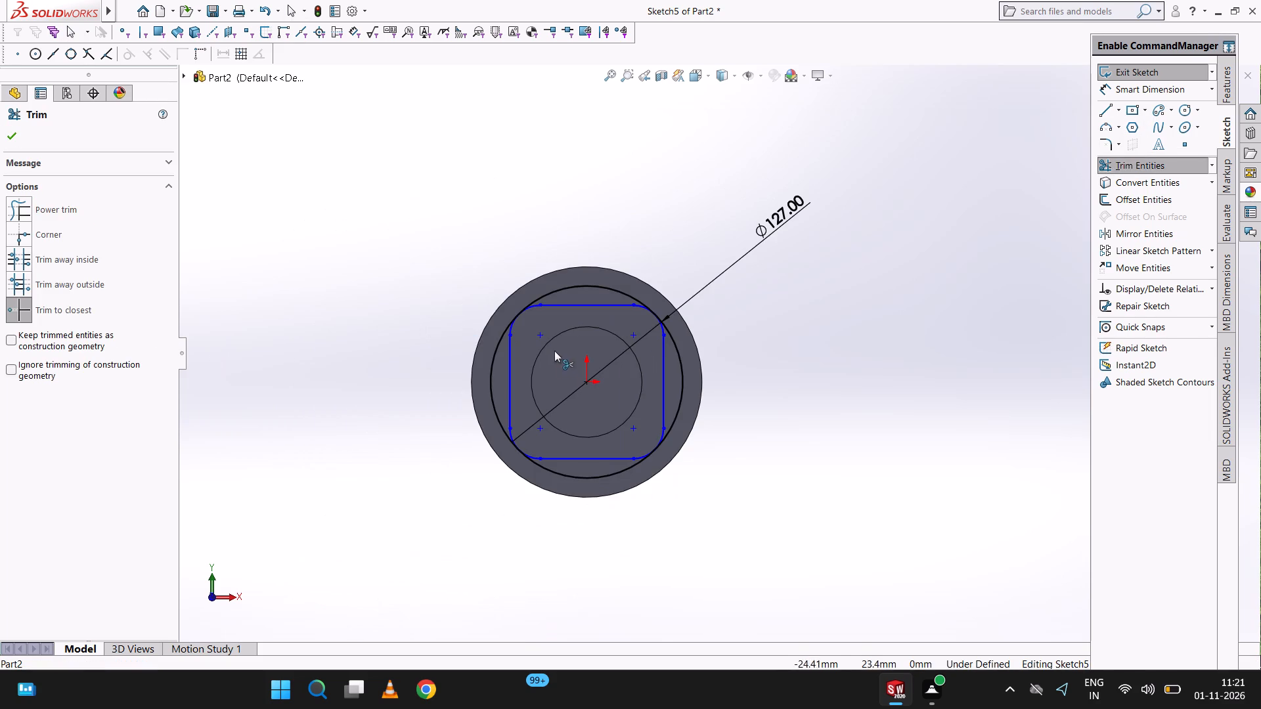
middle_click_drag(556, 354, 470, 345)
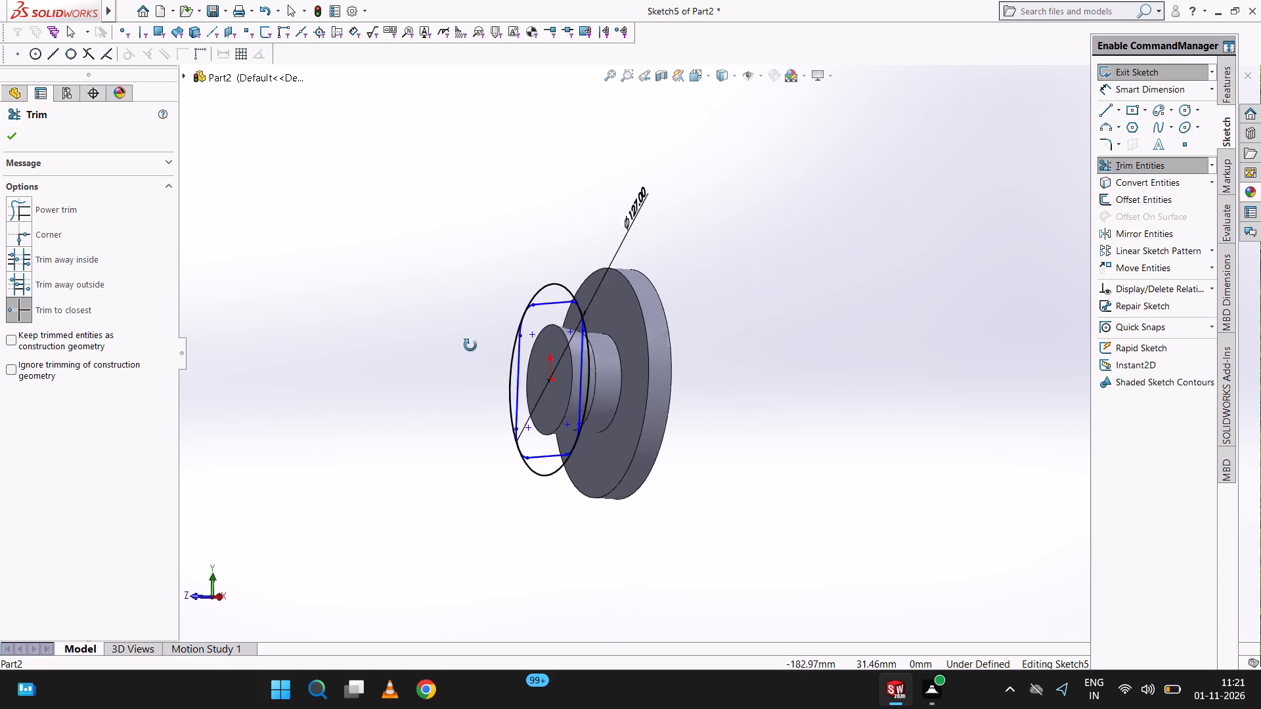
middle_click_drag(470, 345, 557, 365)
scroll(483, 347, "up", 1)
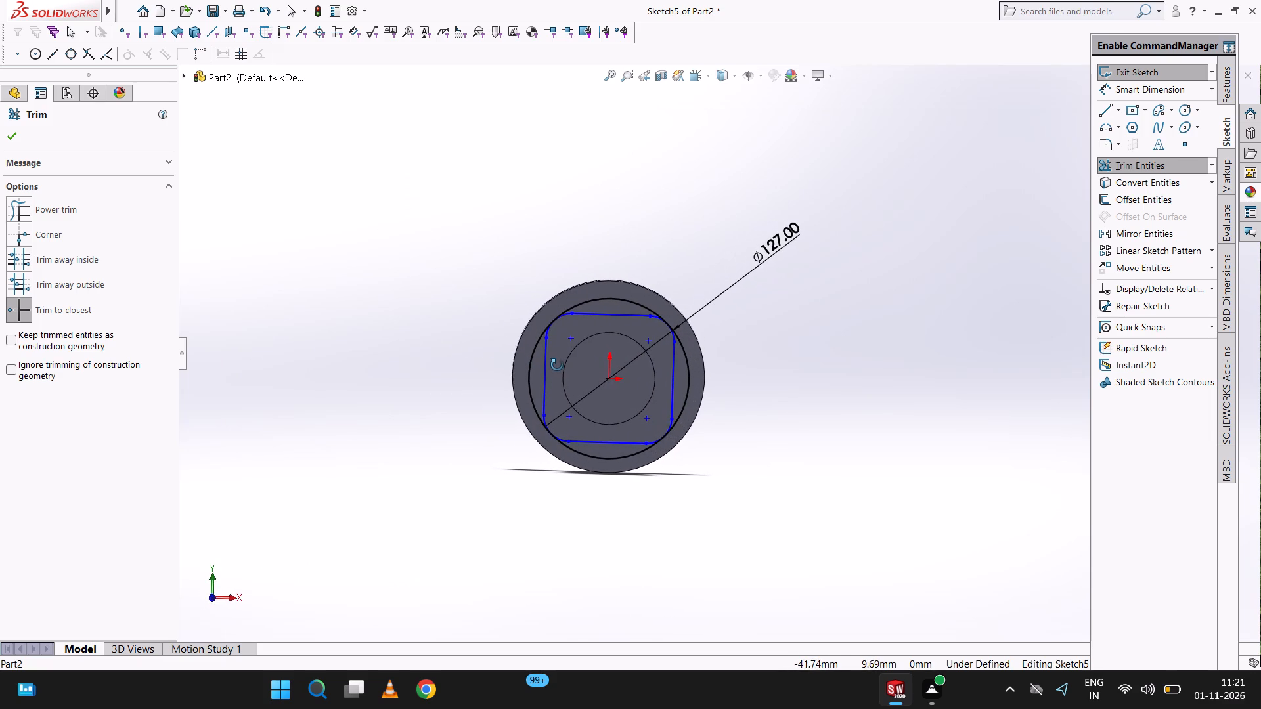
middle_click_drag(557, 365, 548, 358)
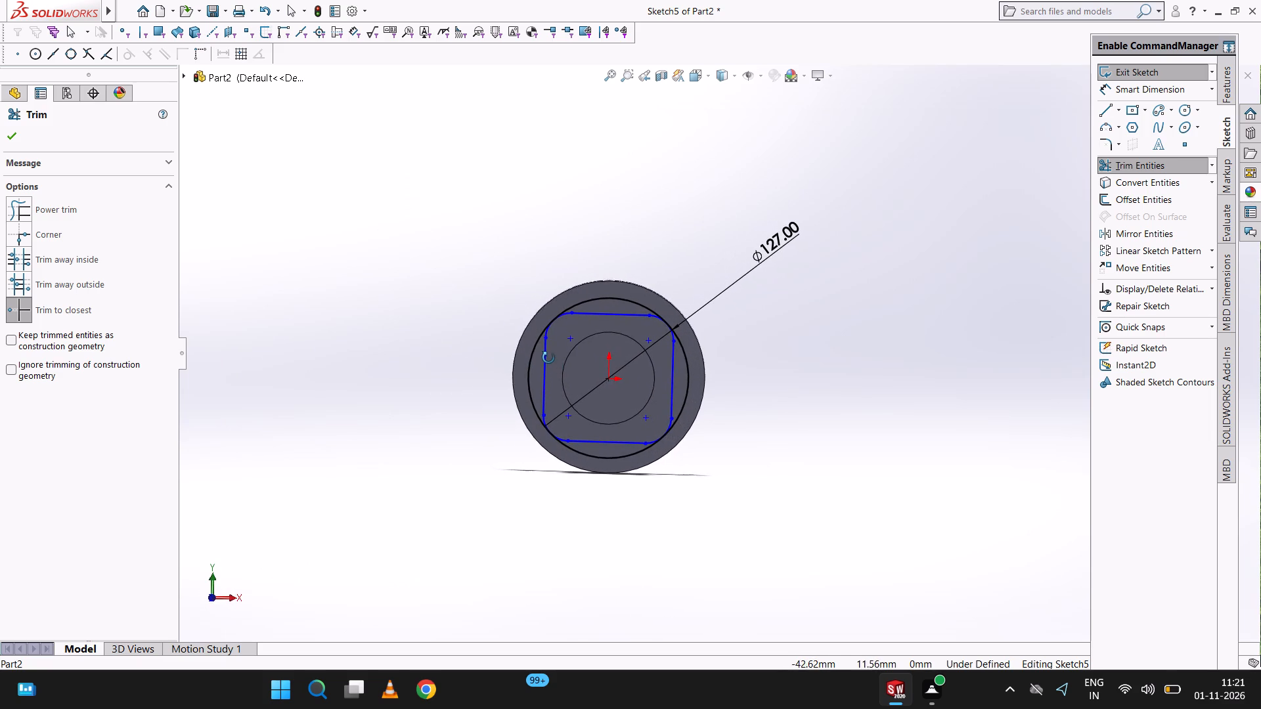
middle_click_drag(548, 358, 545, 353)
middle_click_drag(552, 348, 576, 360)
scroll(655, 375, "up", 1)
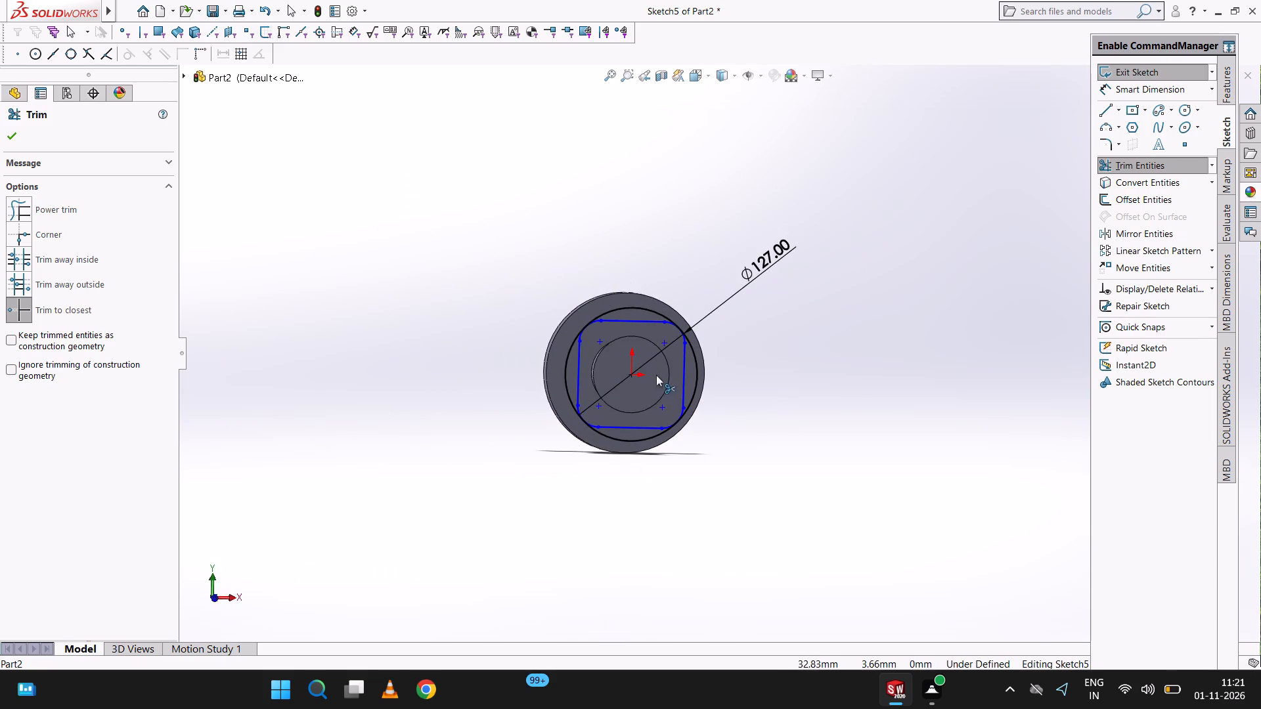
Switch to the outlet housing part and open the sketch behind its four-cornered flange for editing.
scroll(648, 374, "down", 6)
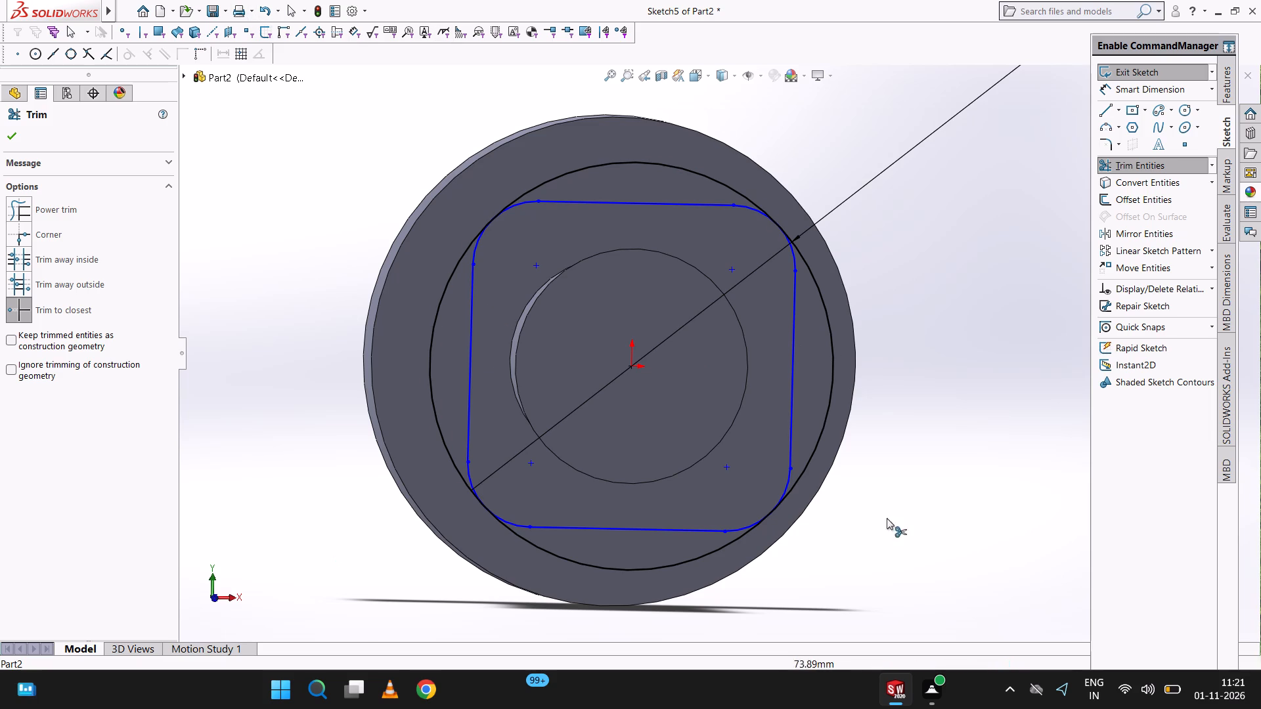
left_click(881, 619)
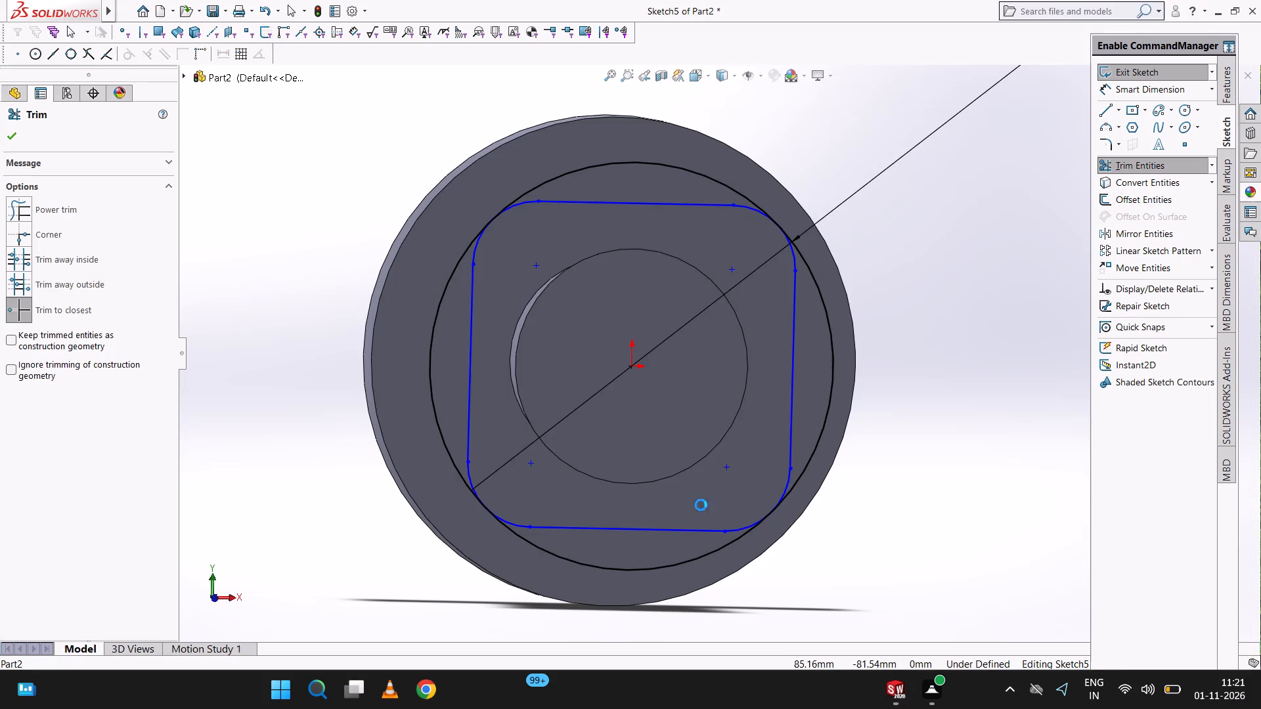
middle_click_drag(573, 172, 623, 225)
scroll(622, 223, "up", 1)
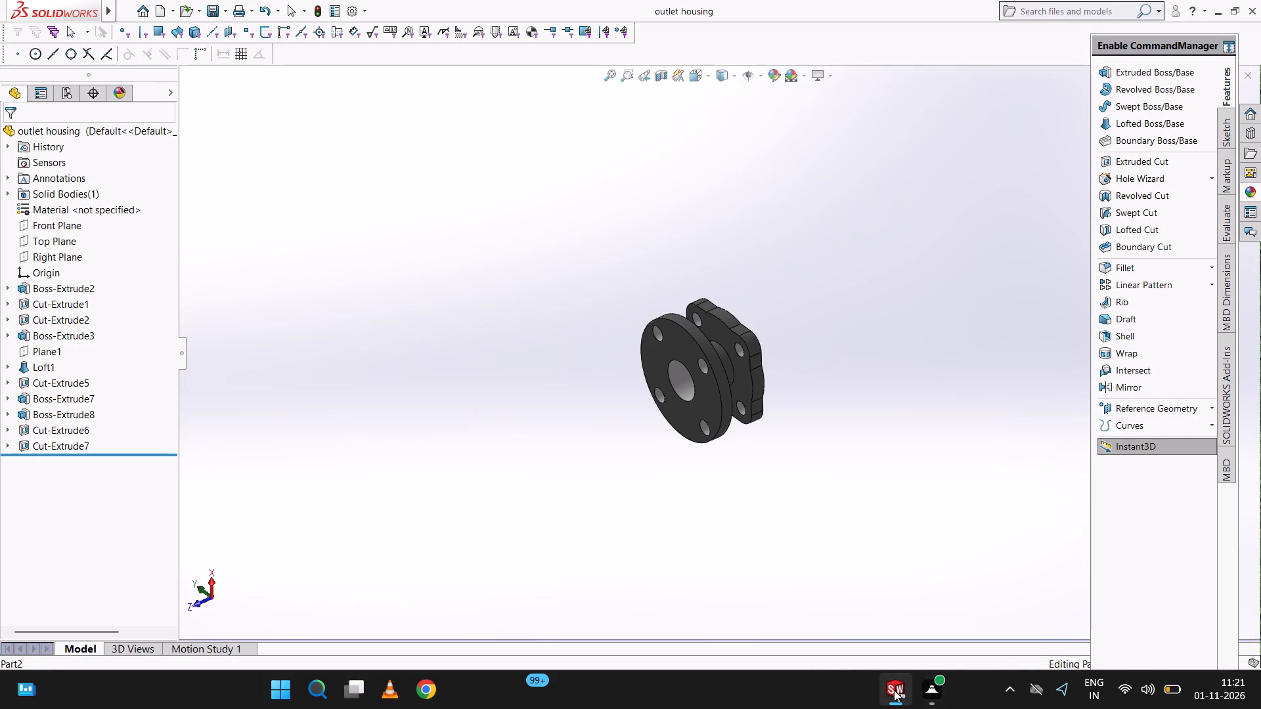
scroll(724, 359, "up", 1)
middle_click_drag(724, 359, 564, 394)
scroll(739, 315, "down", 2)
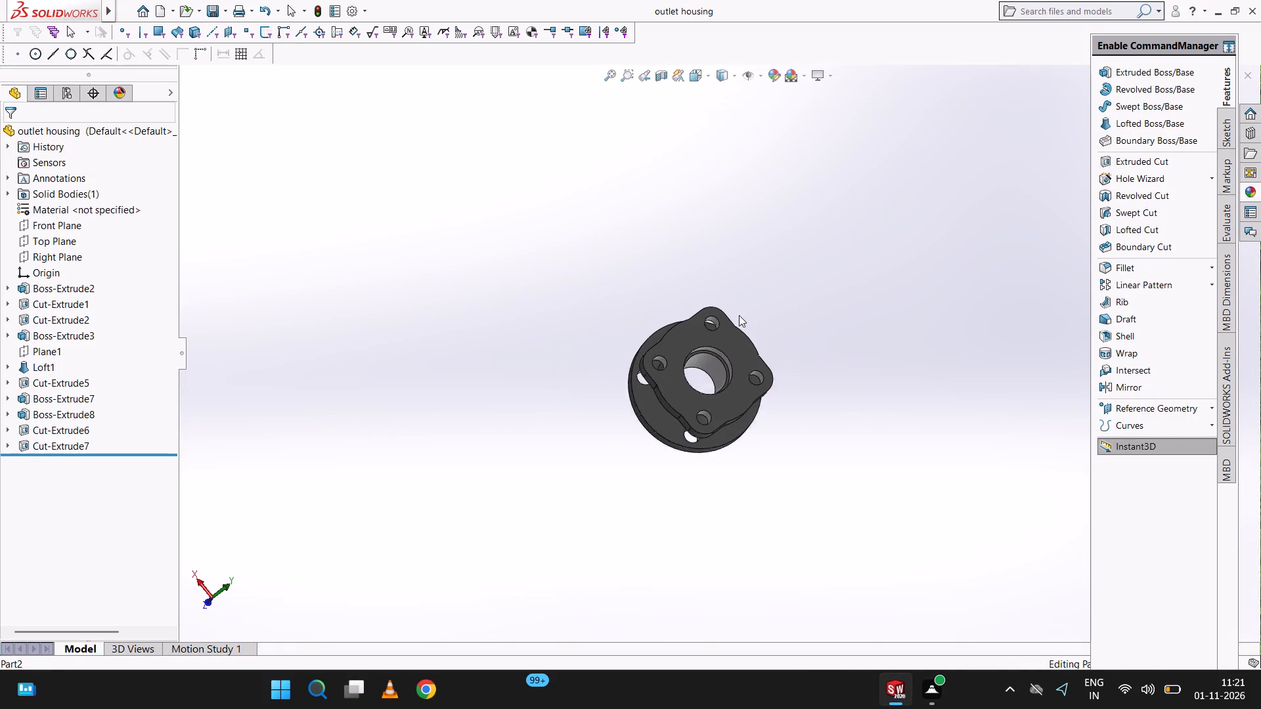
scroll(739, 315, "down", 9)
left_click(399, 418)
right_click(399, 418)
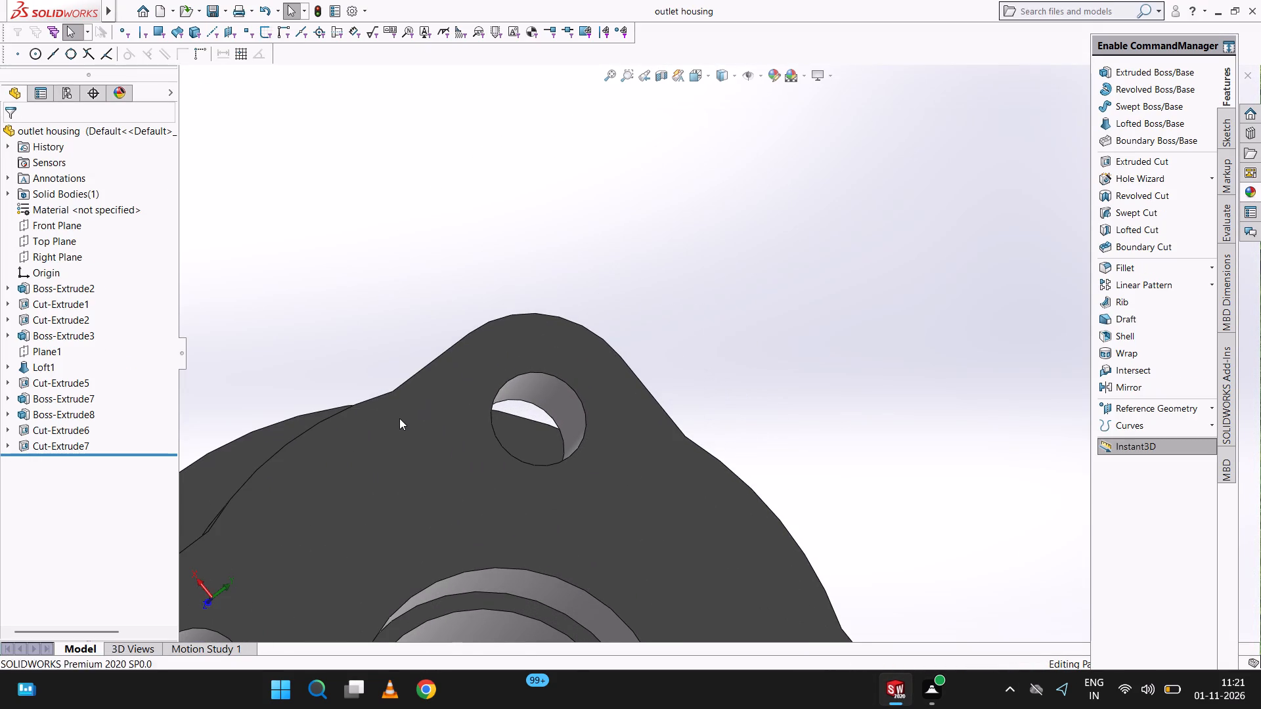
left_click(434, 365)
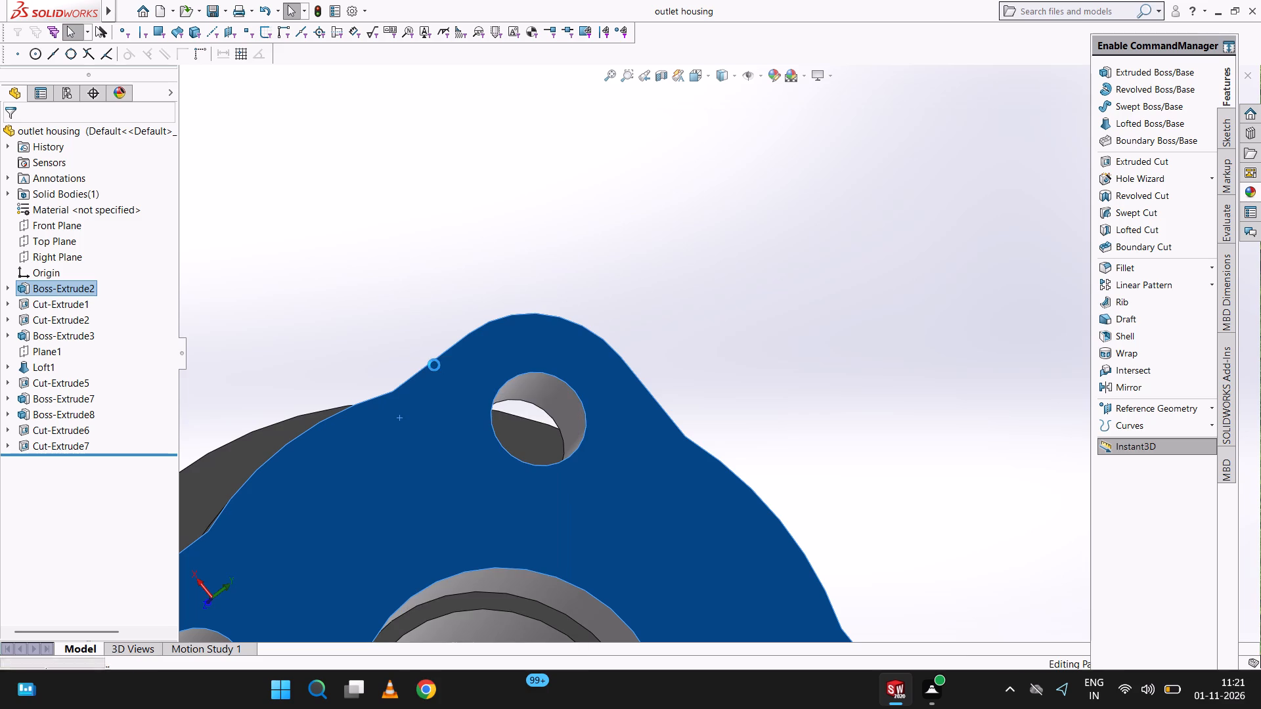
Examine the outlet housing flange sketch for its circle radius, corner radii and corner-centre offsets, and return to Part2.
scroll(463, 409, "up", 11)
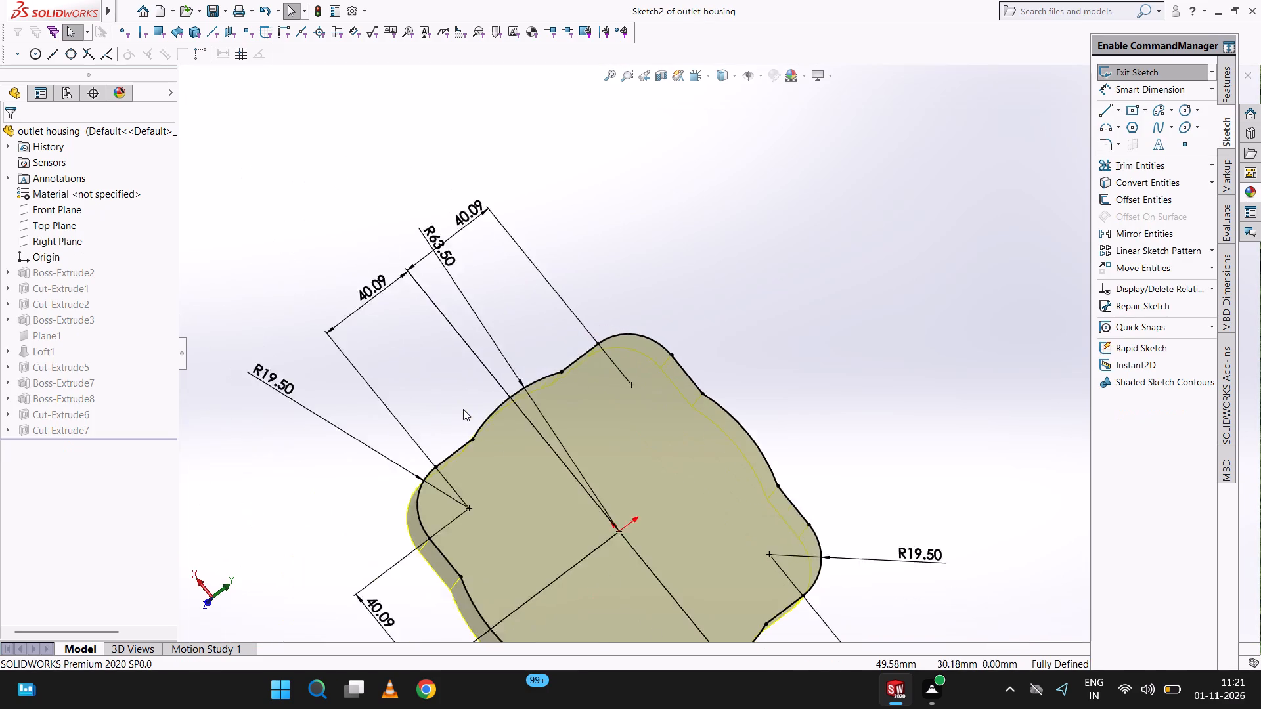
scroll(463, 409, "up", 2)
scroll(600, 427, "up", 1)
middle_click_drag(607, 427, 546, 347)
scroll(649, 352, "up", 1)
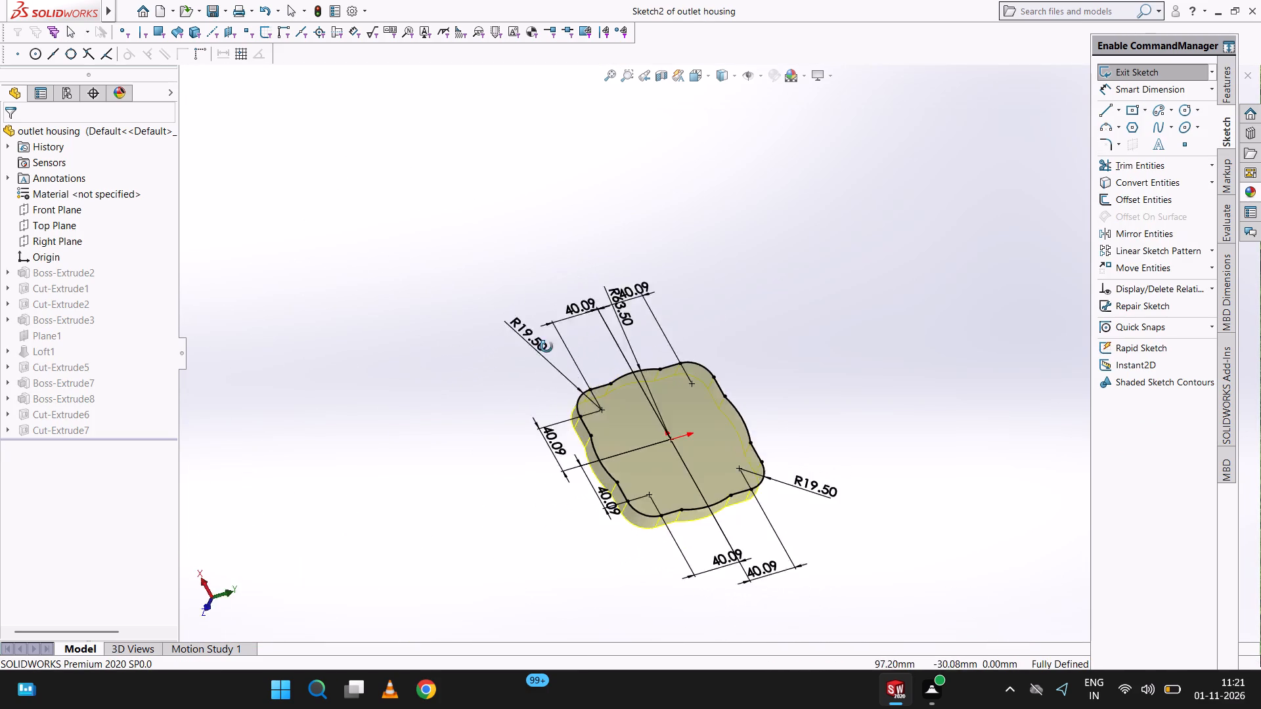
middle_click_drag(546, 347, 570, 501)
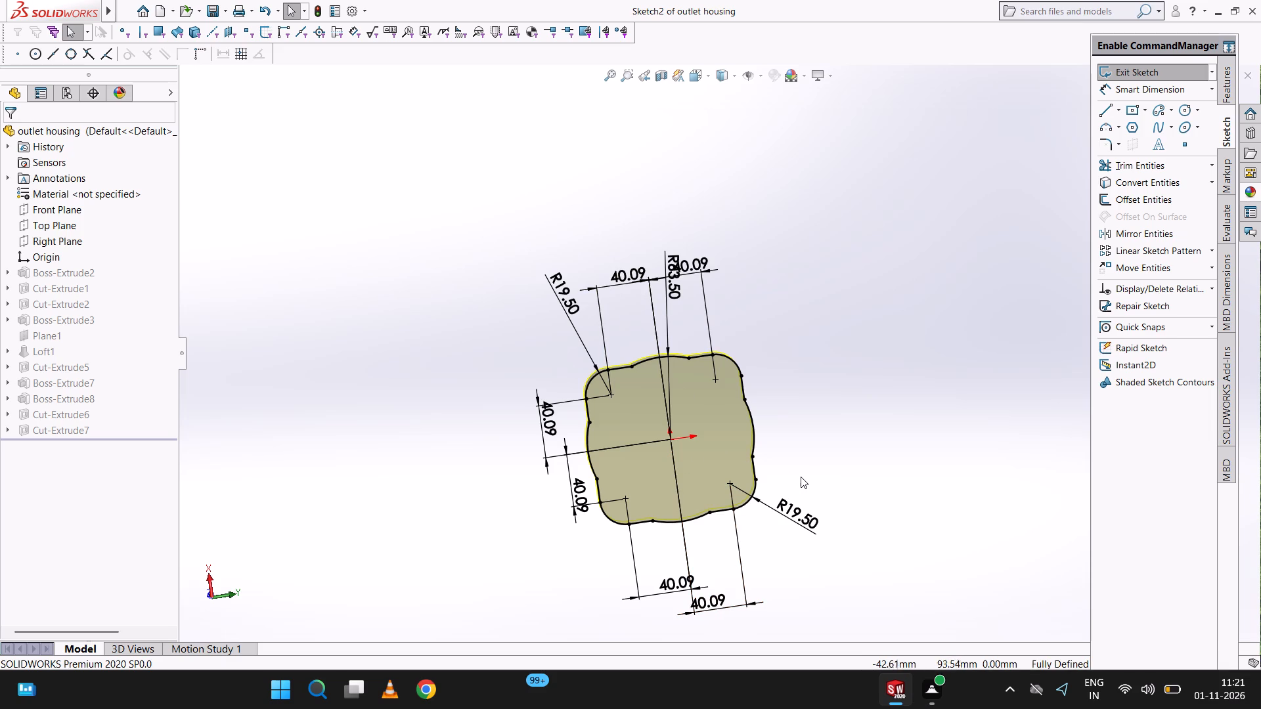
scroll(804, 477, "down", 1)
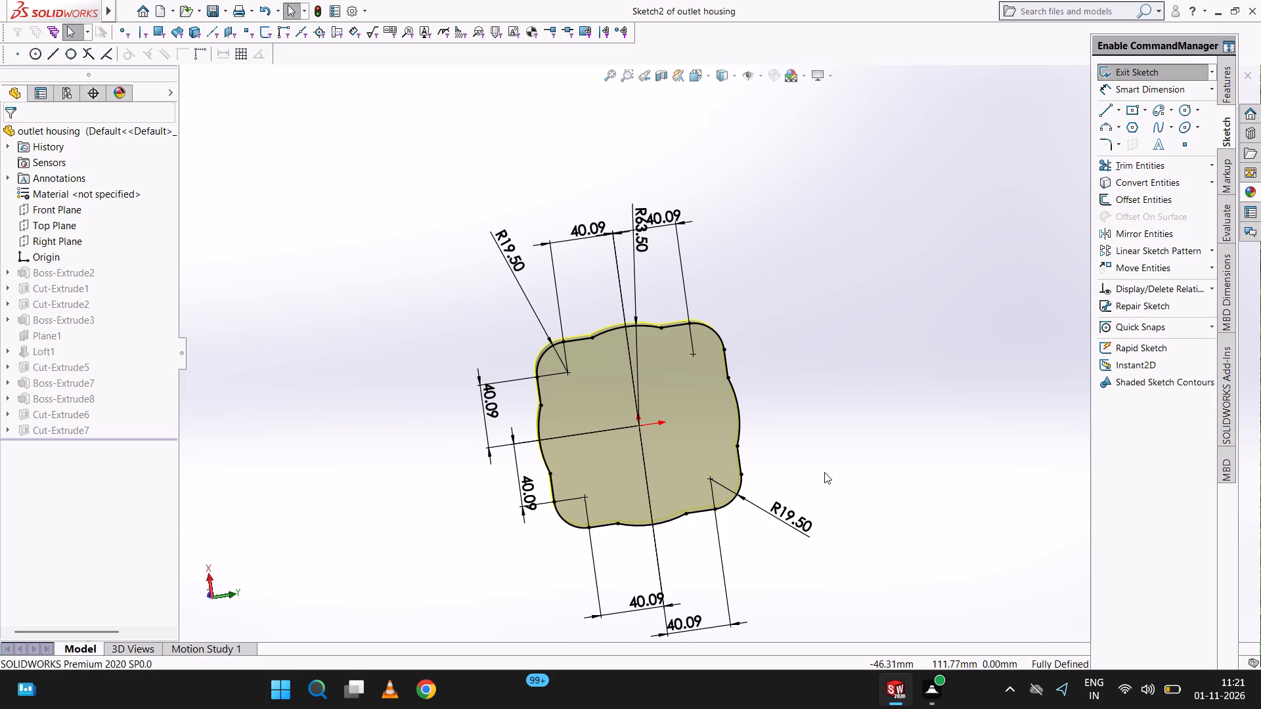
scroll(610, 433, "down", 1)
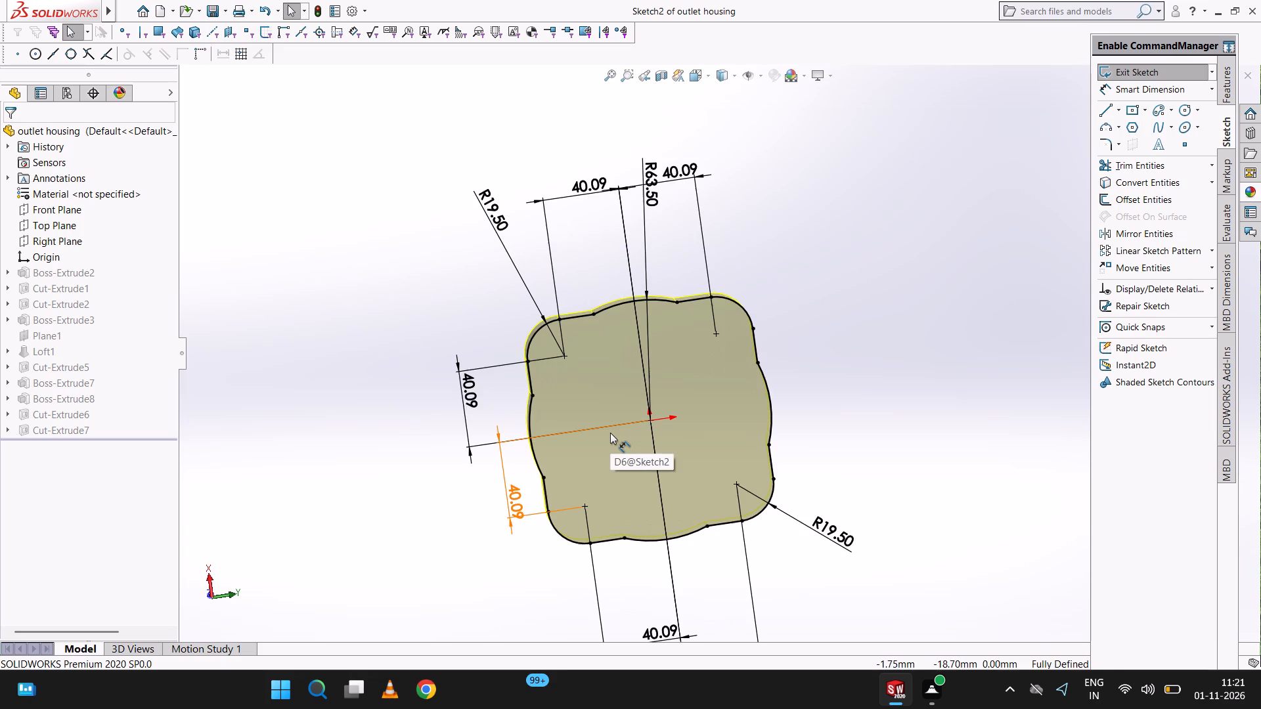
scroll(610, 433, "down", 1)
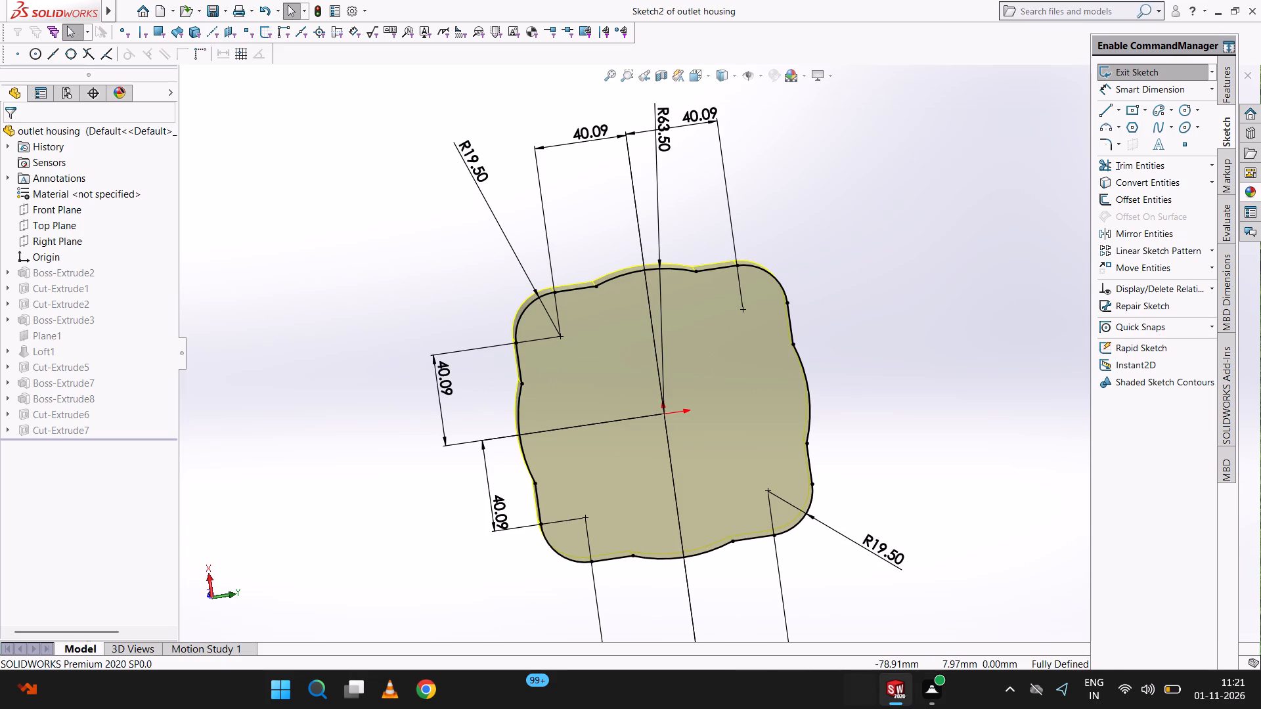
left_click(953, 612)
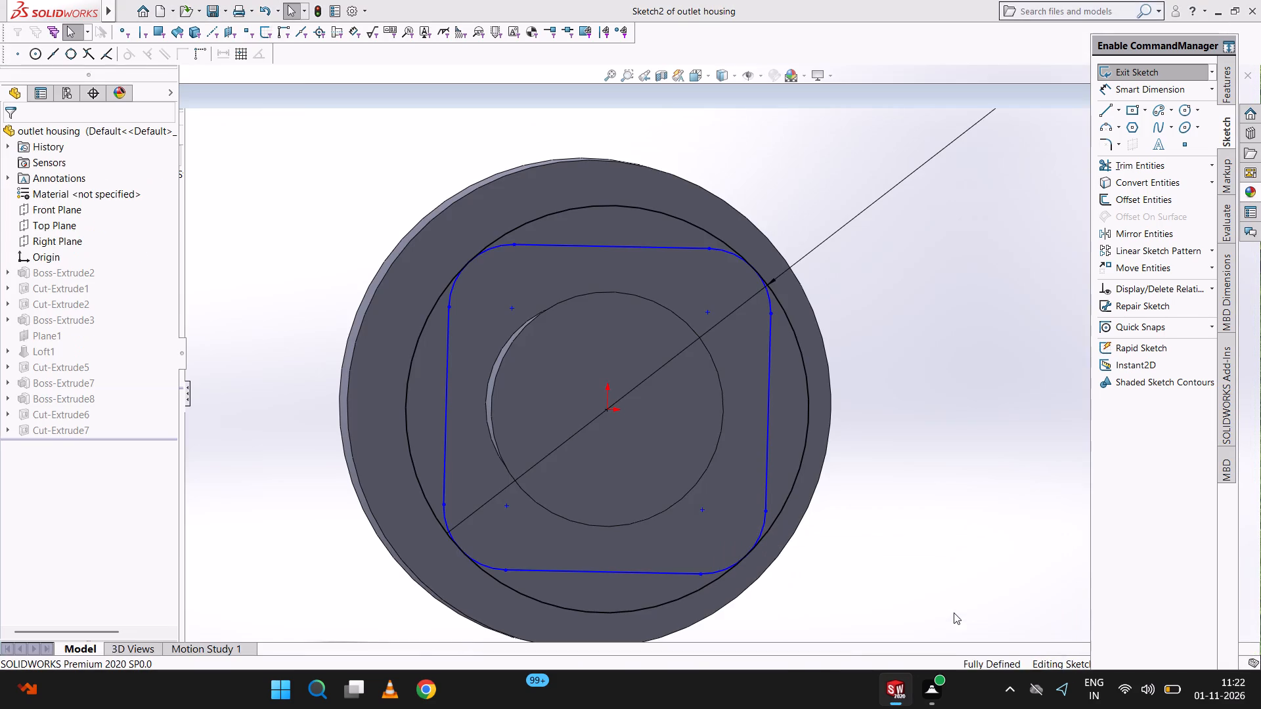
Set the diameter of the circle around the rounded square to 63.50*2, giving 127 mm.
scroll(815, 450, "up", 13)
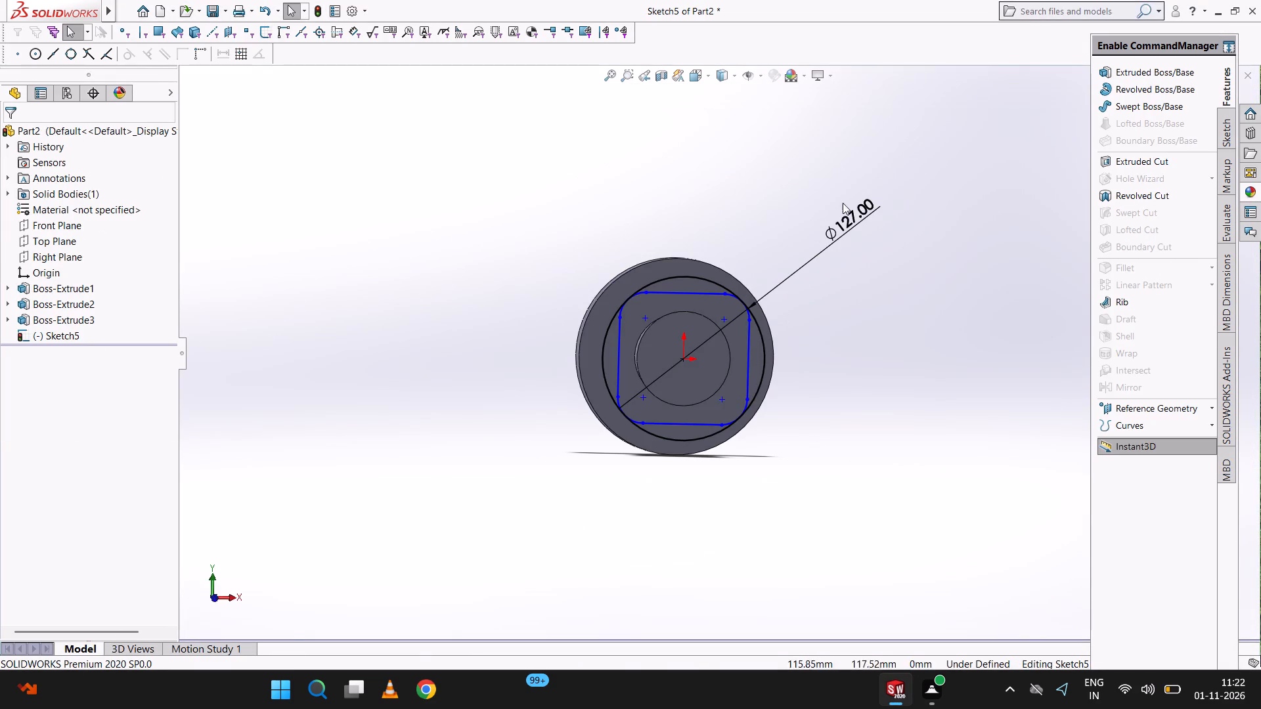
left_click(855, 205)
left_click(855, 205)
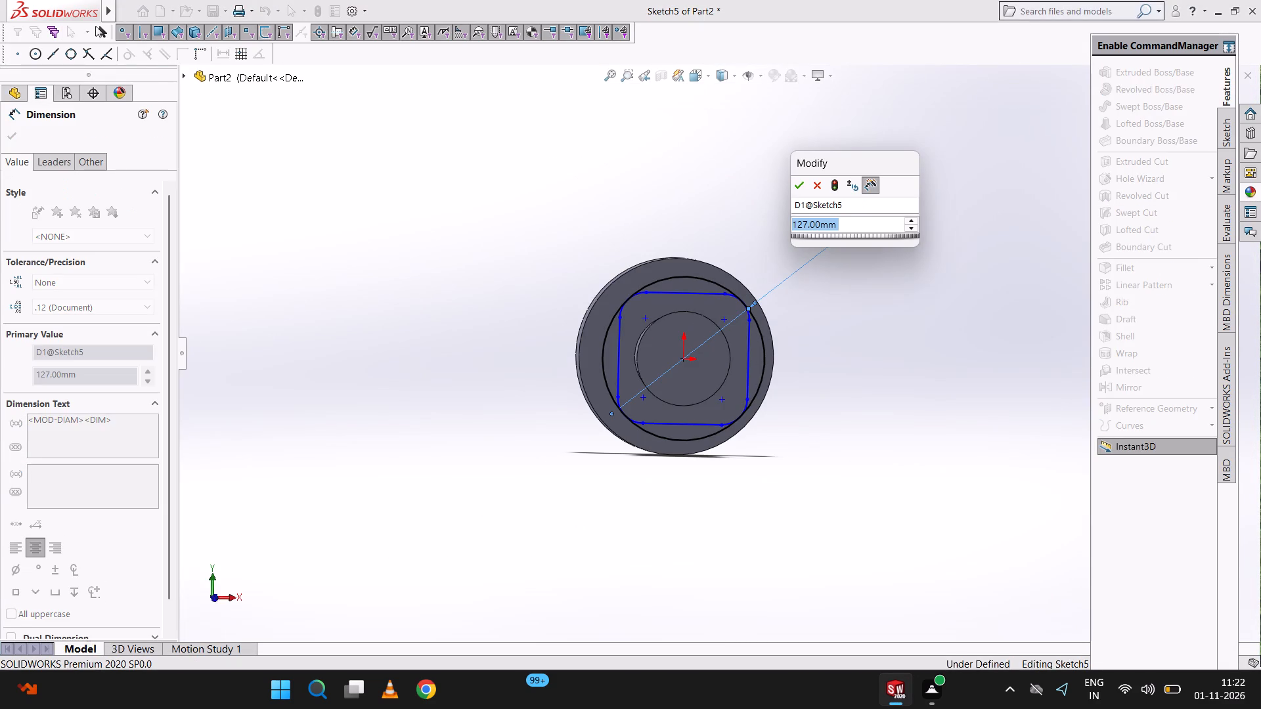
key("5")
key("BackSpace")
type("63.50/")
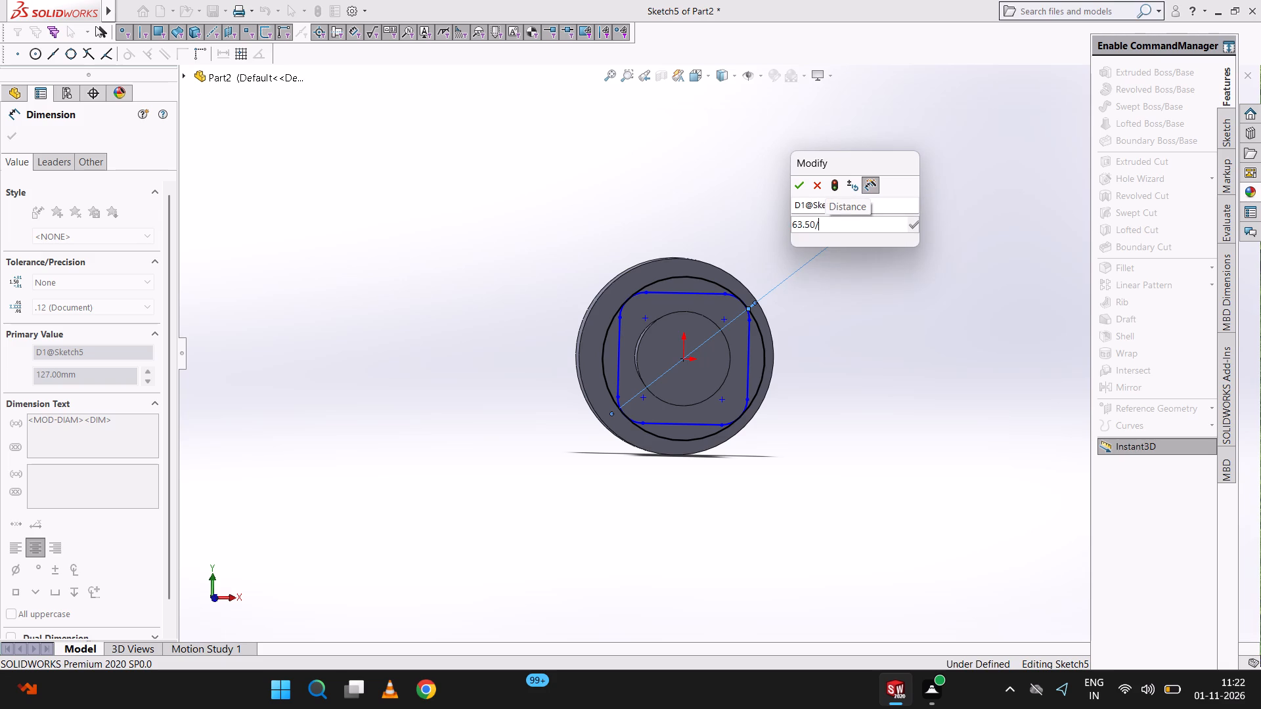
key("BackSpace")
type("*2")
key("Return")
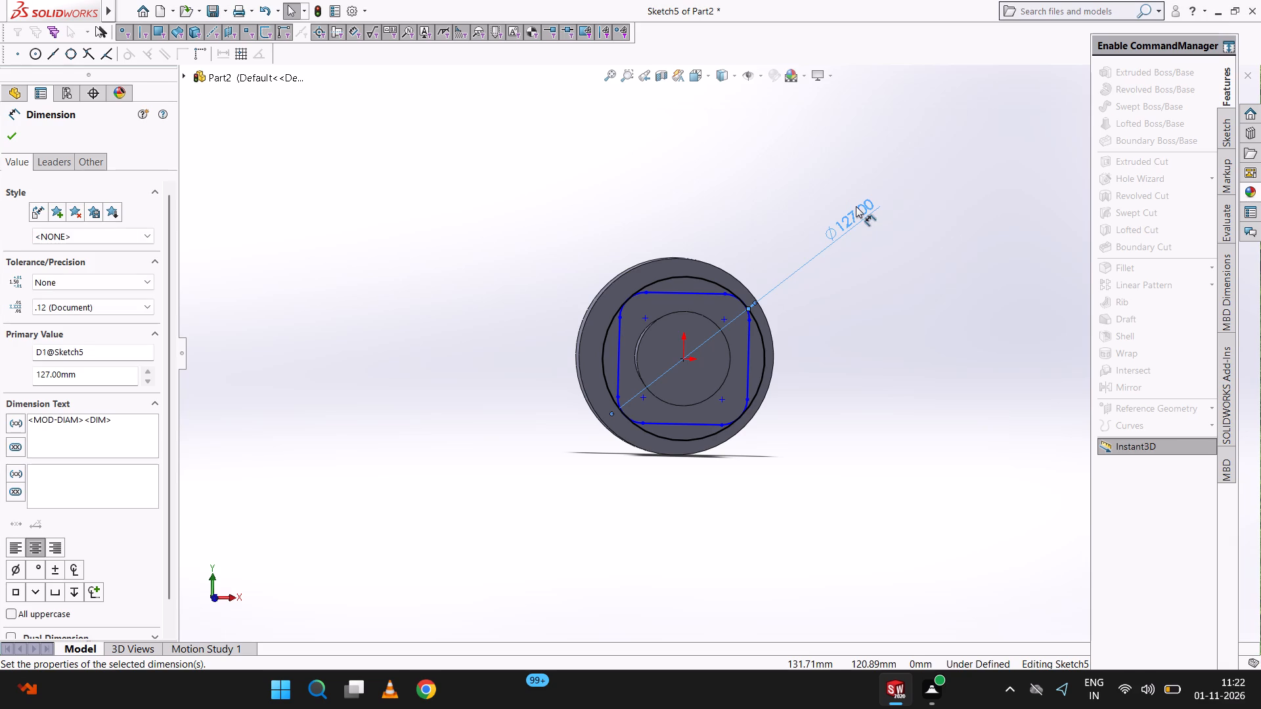
left_click(950, 360)
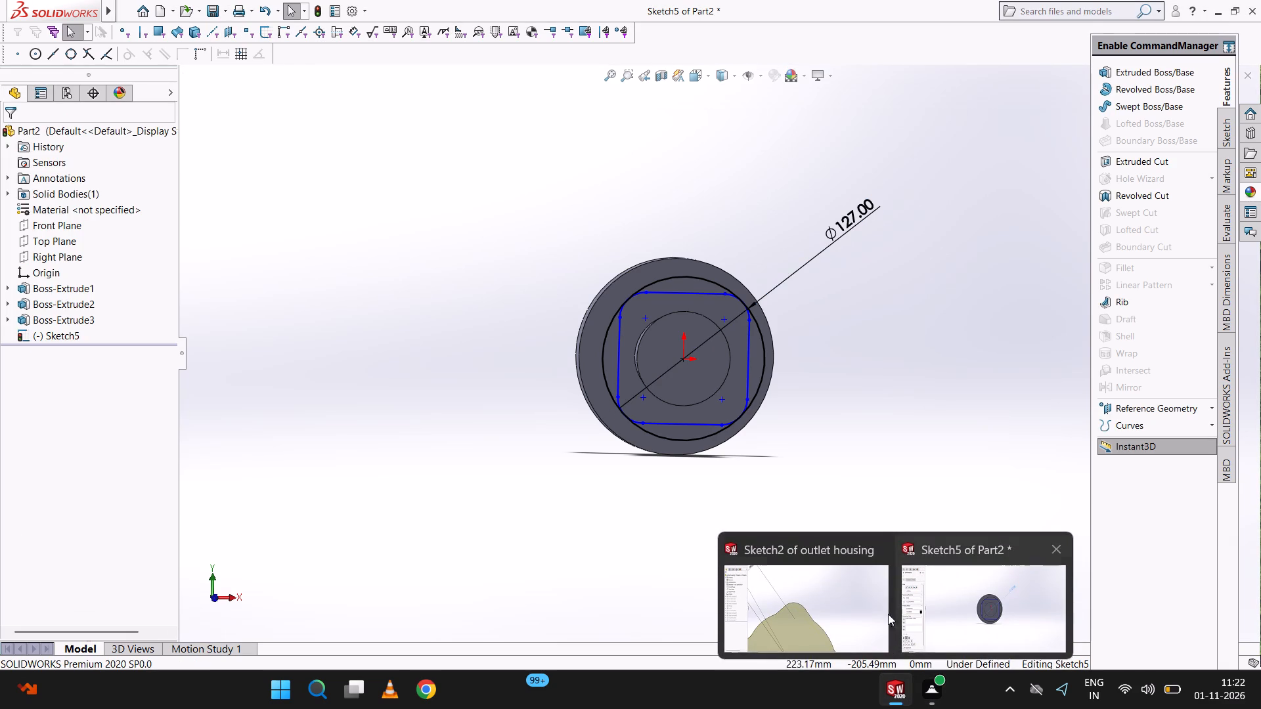
Recheck the corner-centre offsets in the outlet housing flange sketch and go back to Part2.
left_click(854, 596)
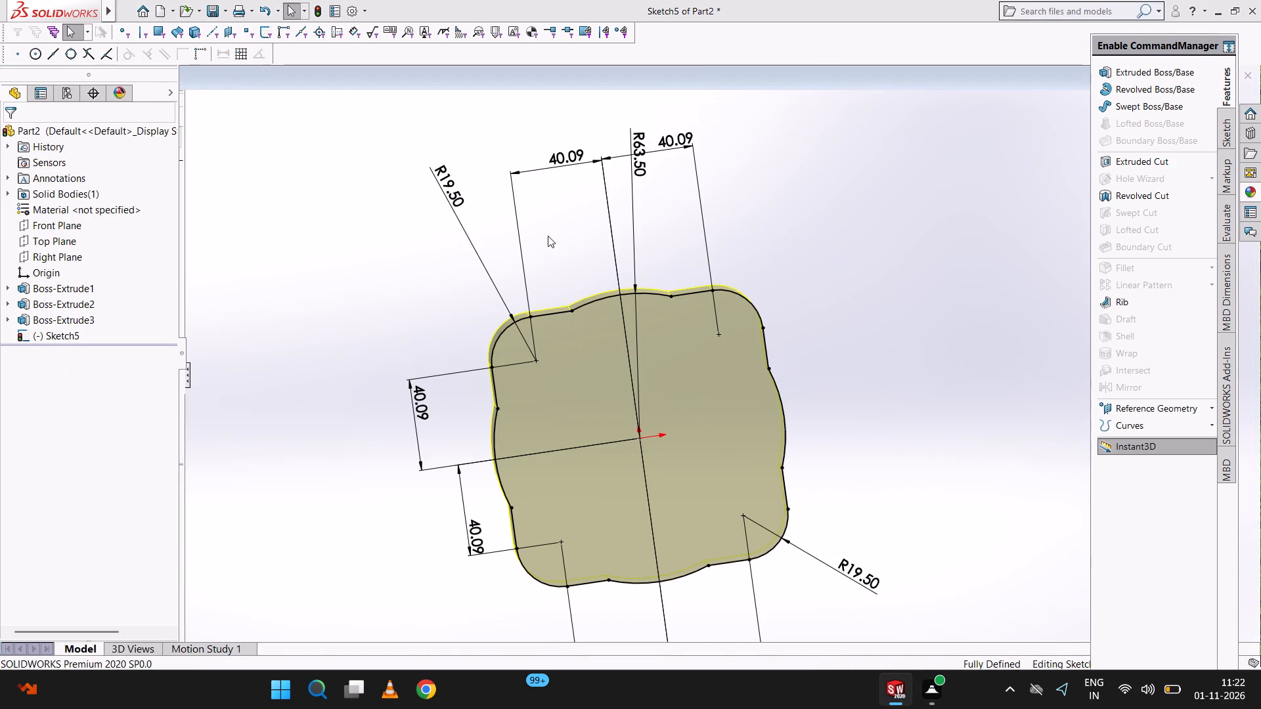
scroll(742, 549, "up", 4)
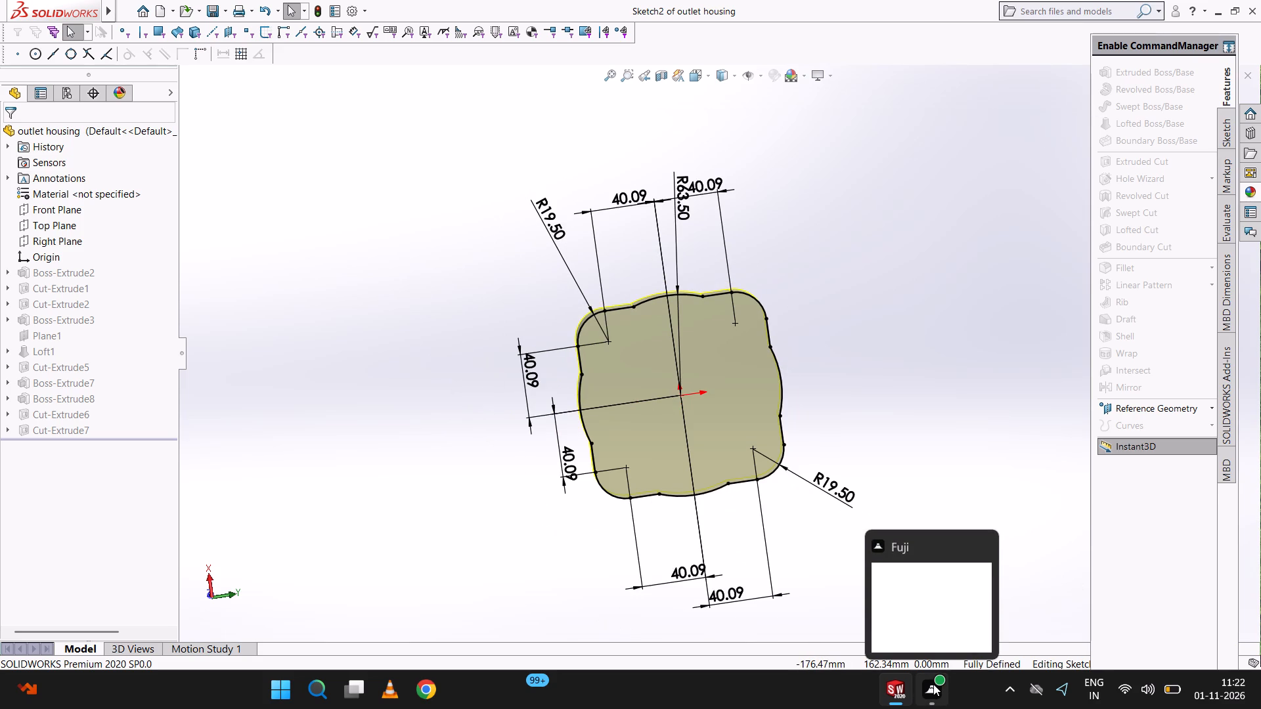
left_click(961, 625)
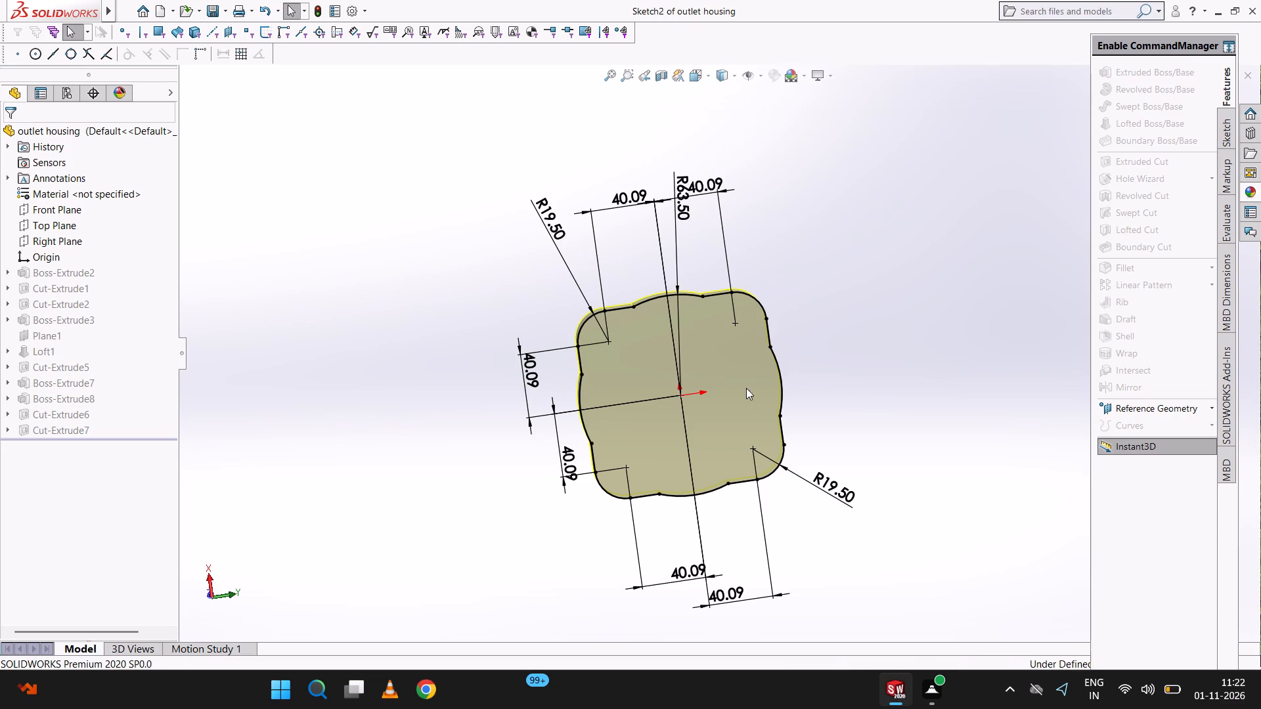
left_click(708, 358)
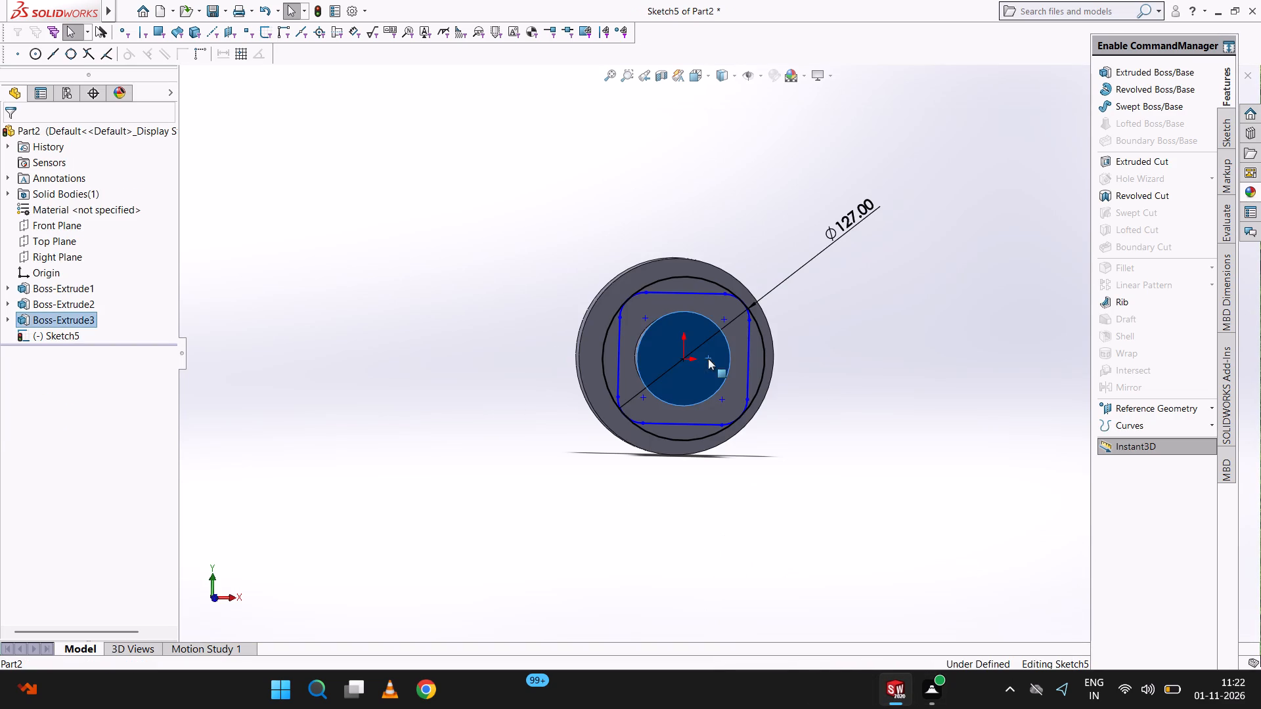
left_click(835, 356)
Add a 40.90 mm horizontal dimension between the origin and the arc centre of the -X, -Y corner.
scroll(780, 356, "down", 4)
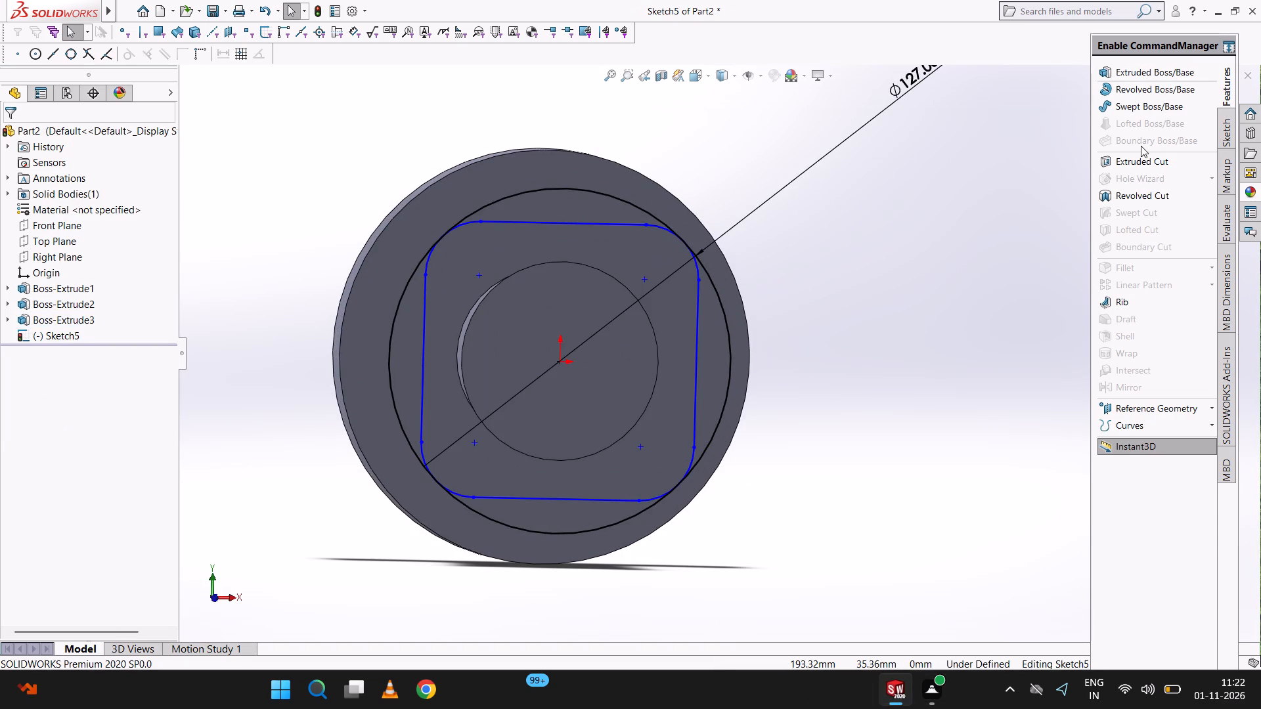
left_click(1230, 120)
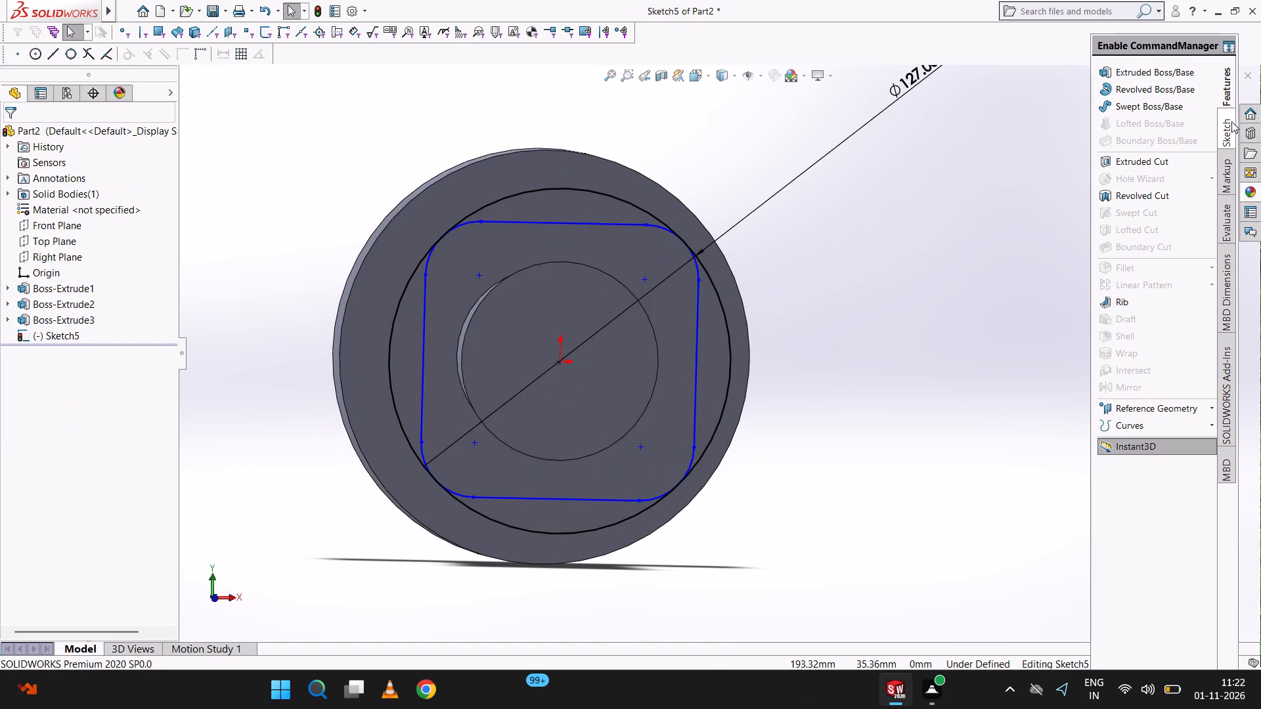
left_click(1167, 92)
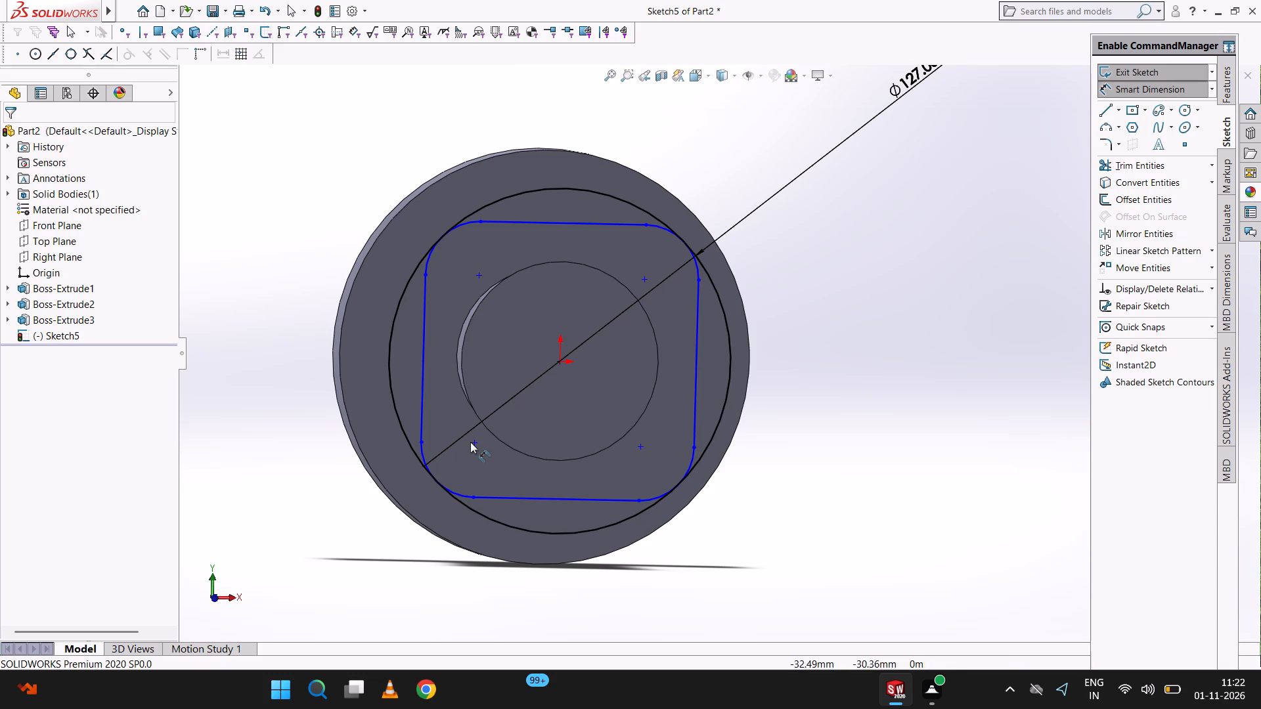
left_click(472, 443)
left_click(559, 360)
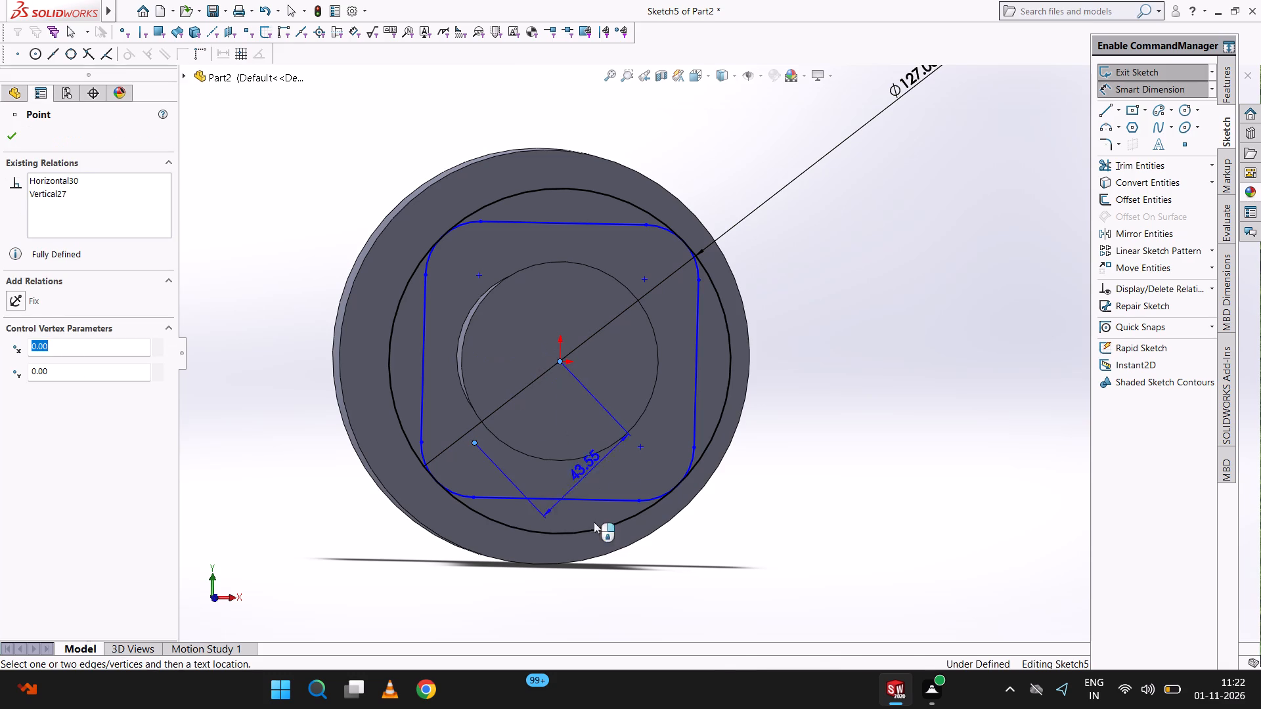
left_click(520, 601)
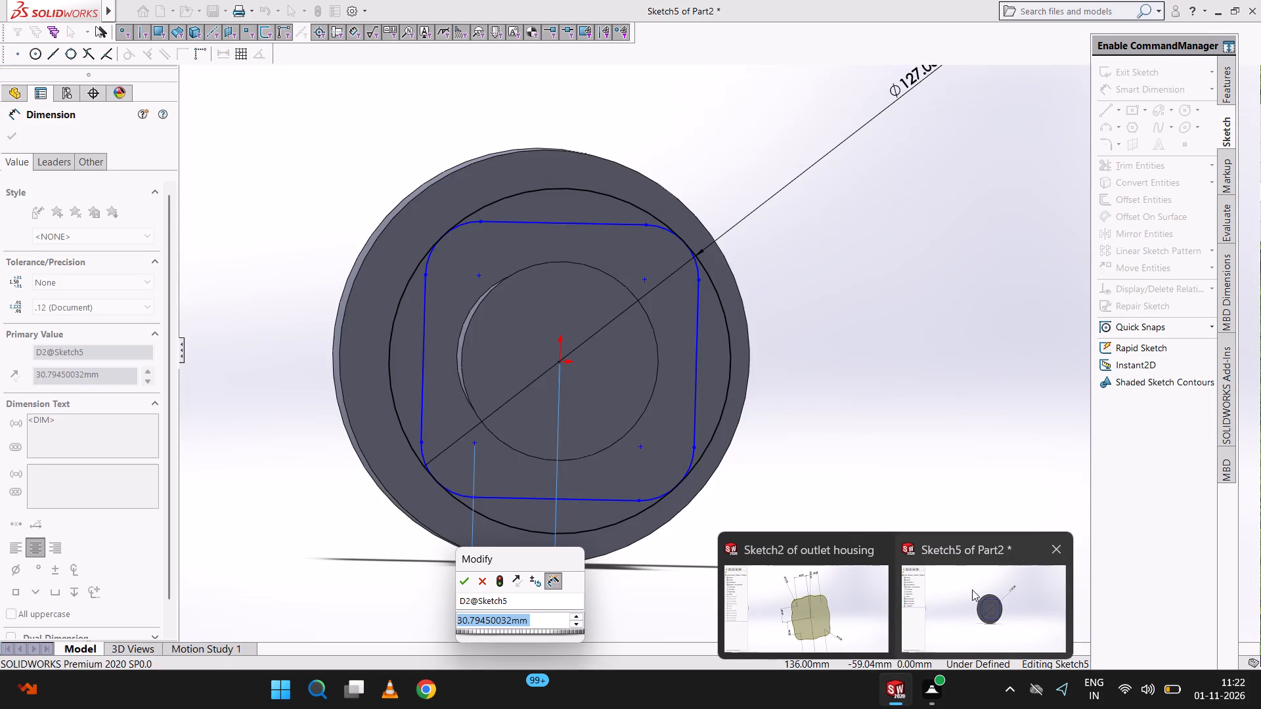
left_click(972, 590)
type("40")
type(".9")
key("Return")
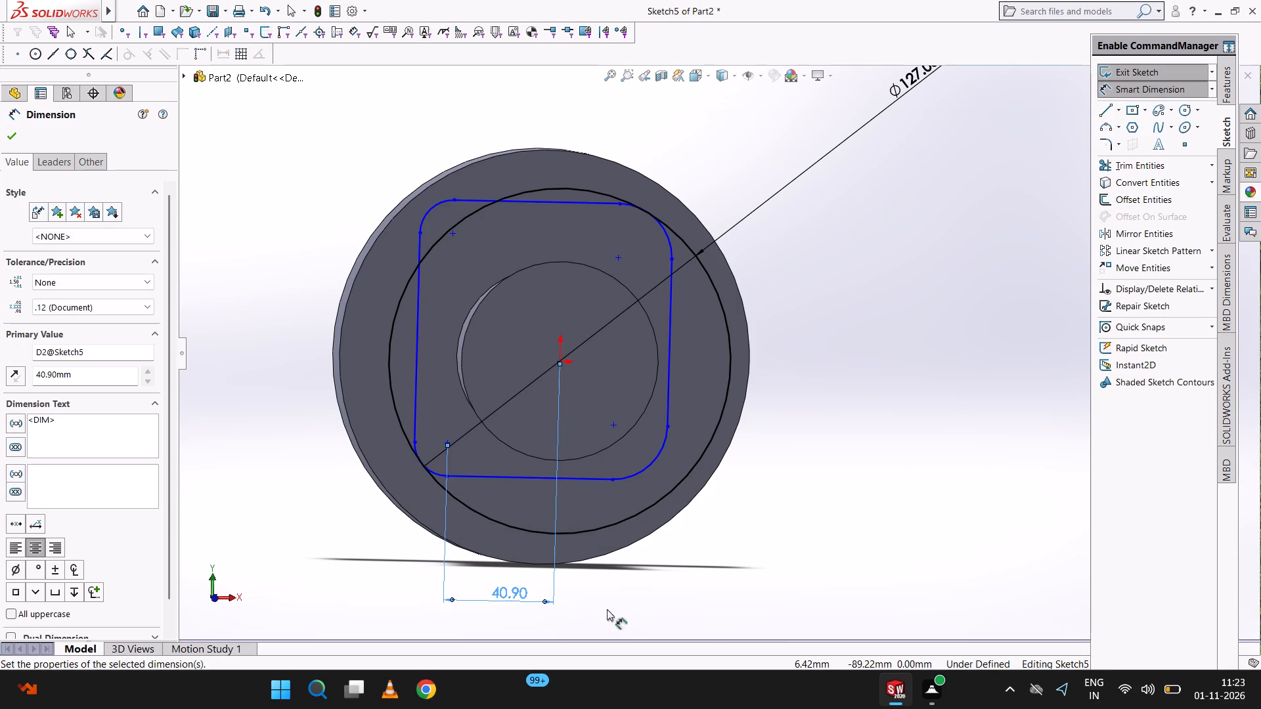
left_click(910, 452)
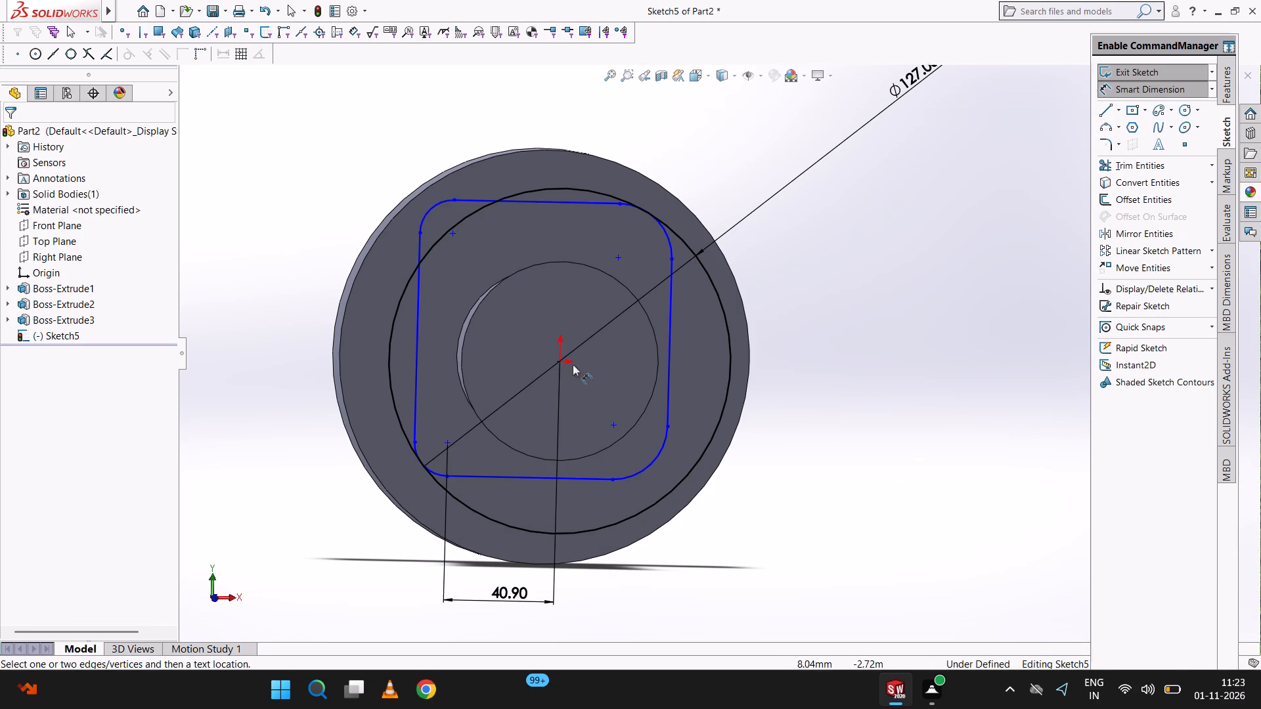
Add a 40.90 mm horizontal dimension between the origin and the arc centre of the +X, -Y corner.
left_click(561, 359)
left_click(611, 423)
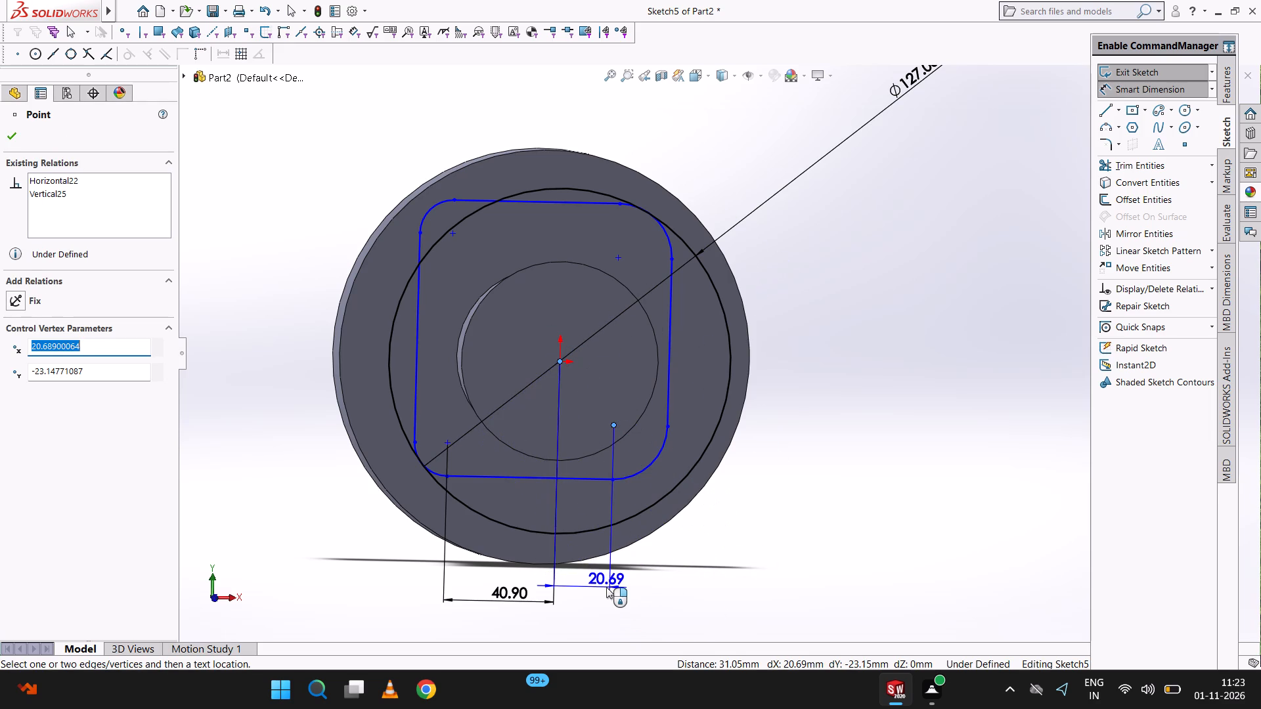
left_click(606, 586)
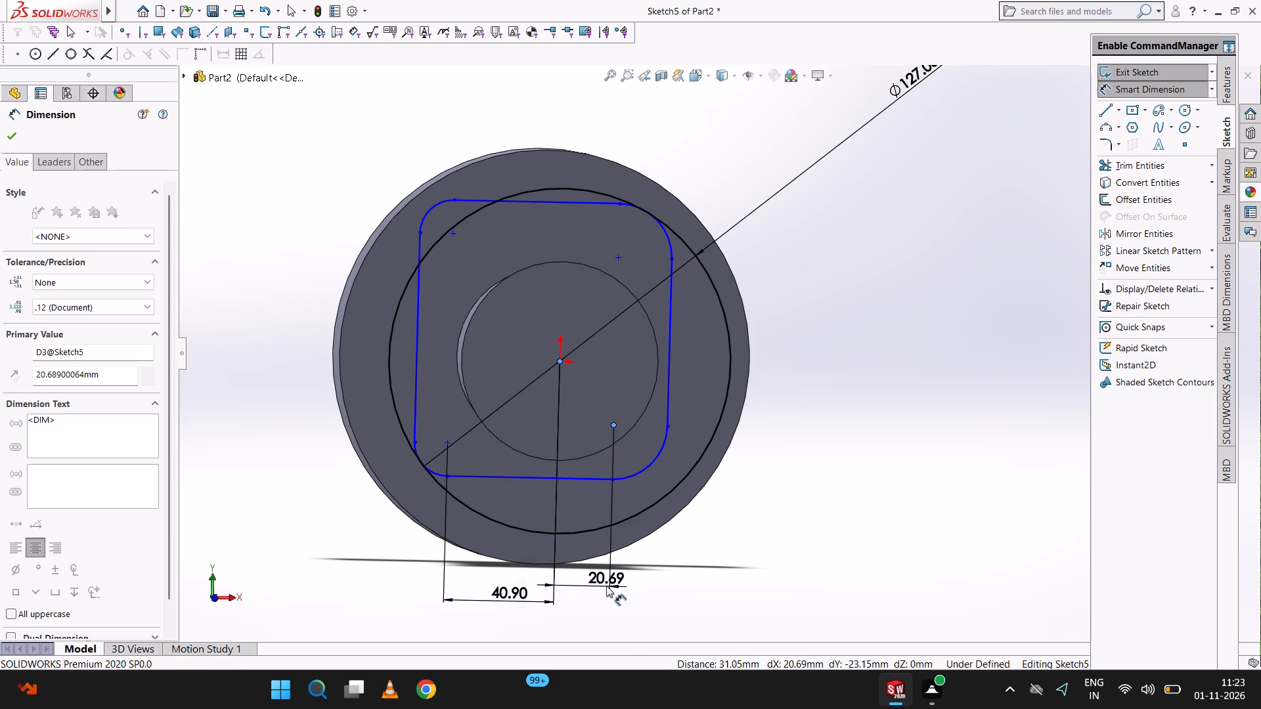
key("4")
type("0.90")
key("Return")
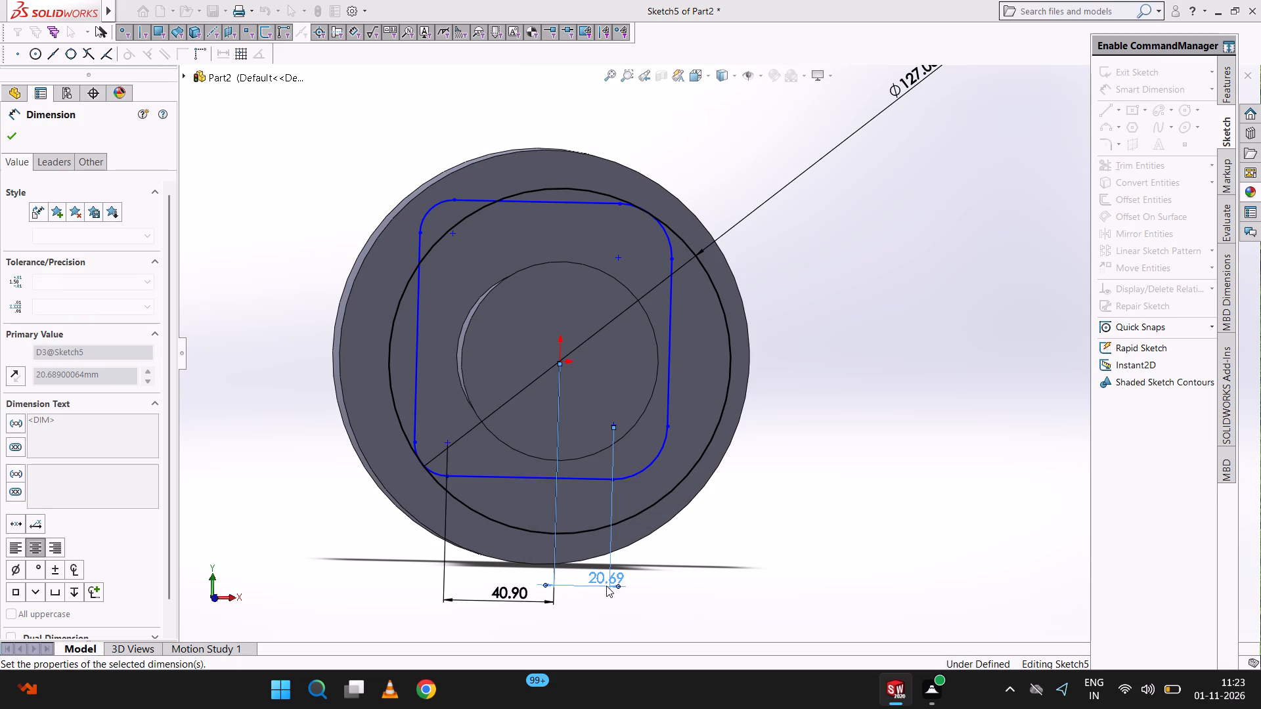
left_click(913, 372)
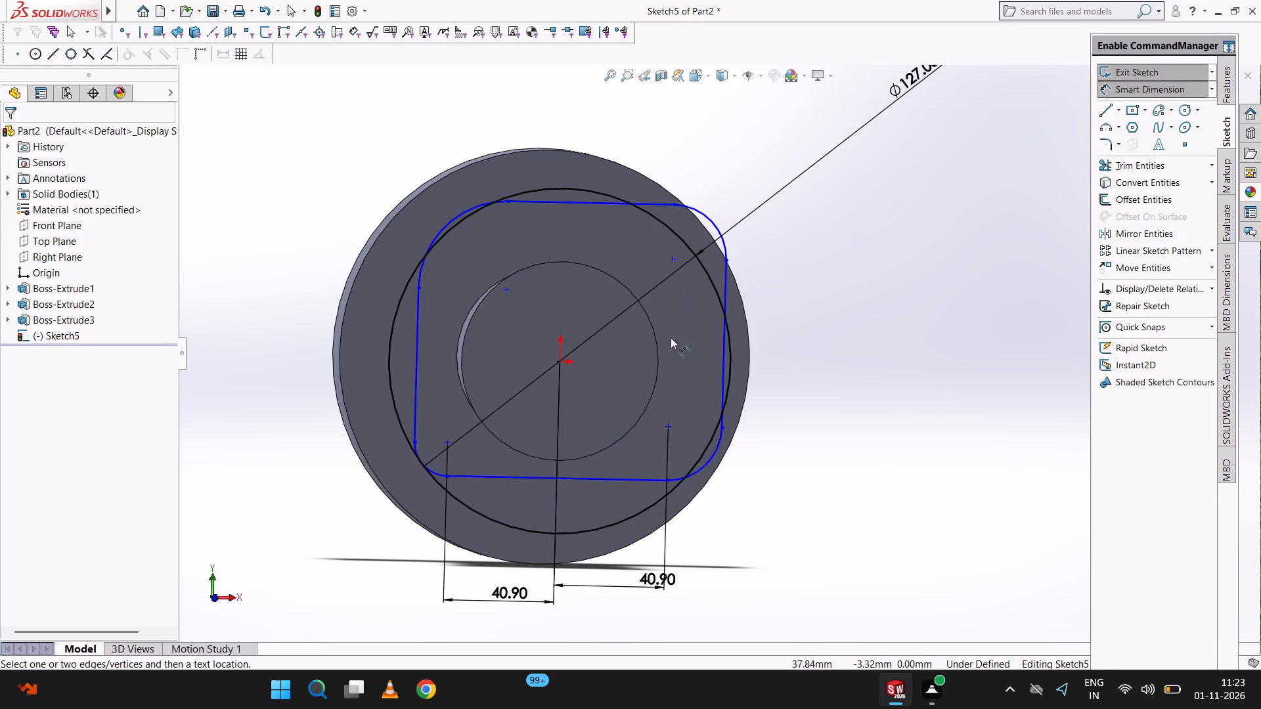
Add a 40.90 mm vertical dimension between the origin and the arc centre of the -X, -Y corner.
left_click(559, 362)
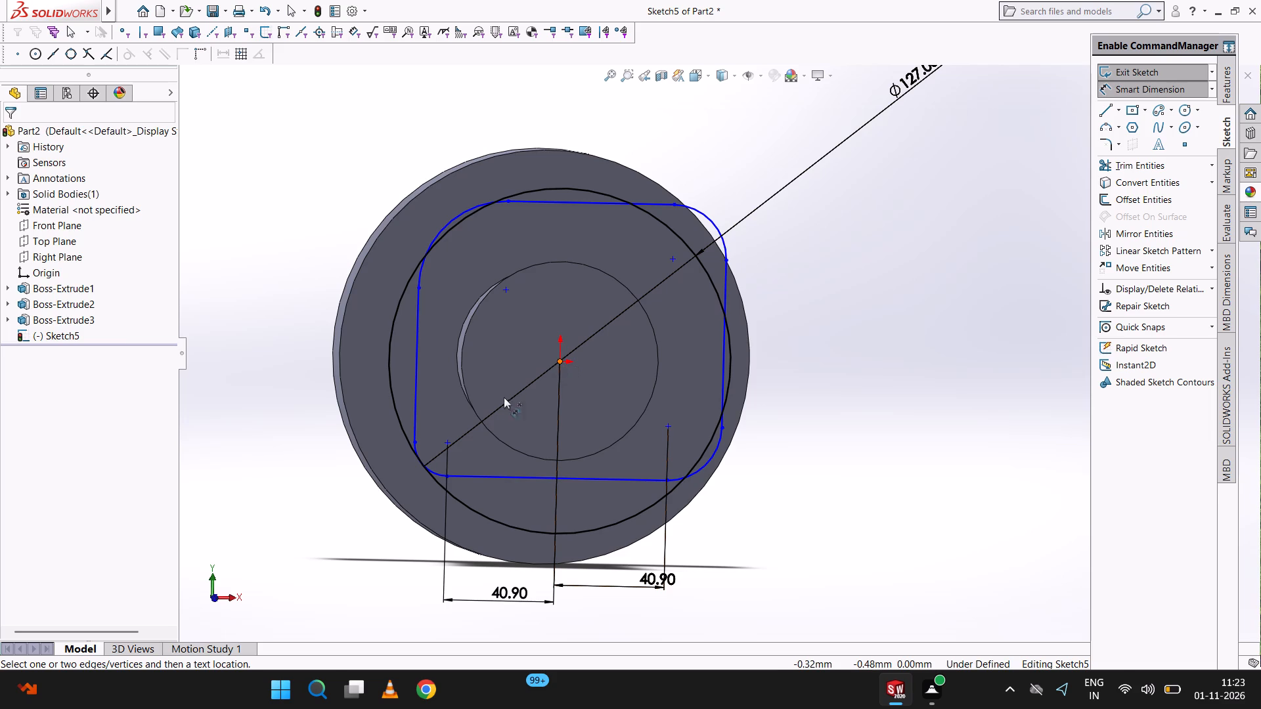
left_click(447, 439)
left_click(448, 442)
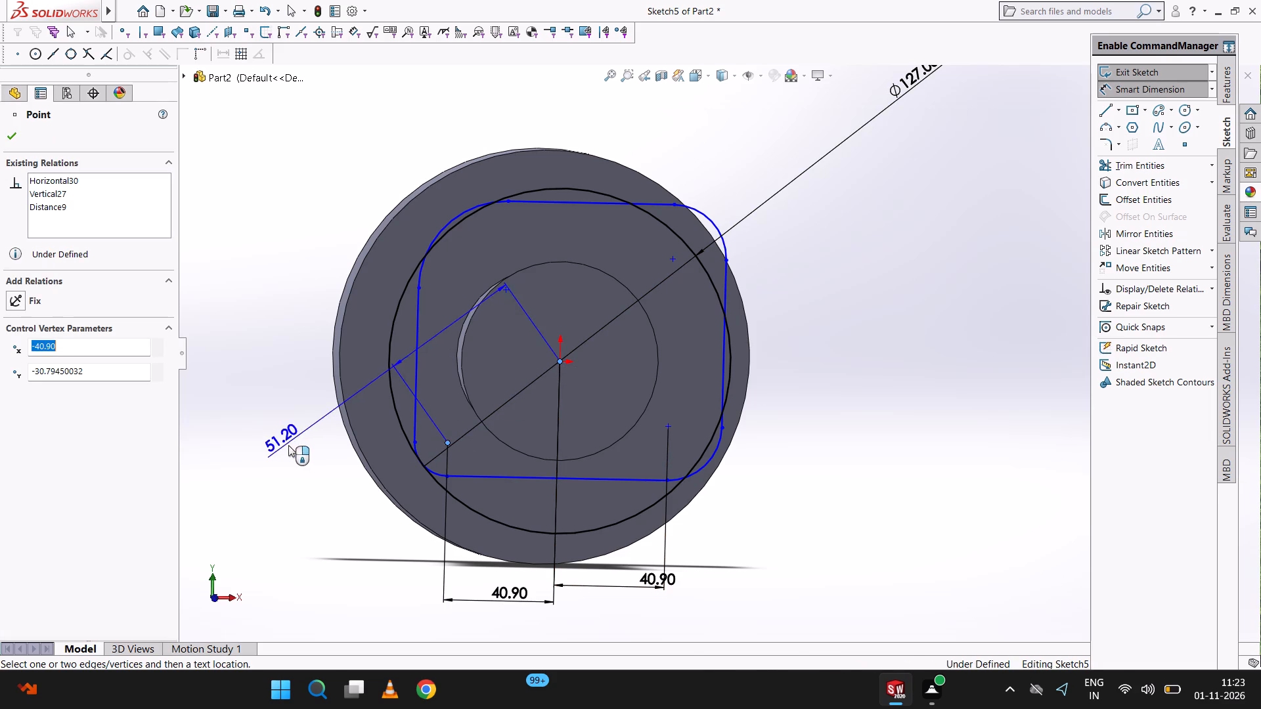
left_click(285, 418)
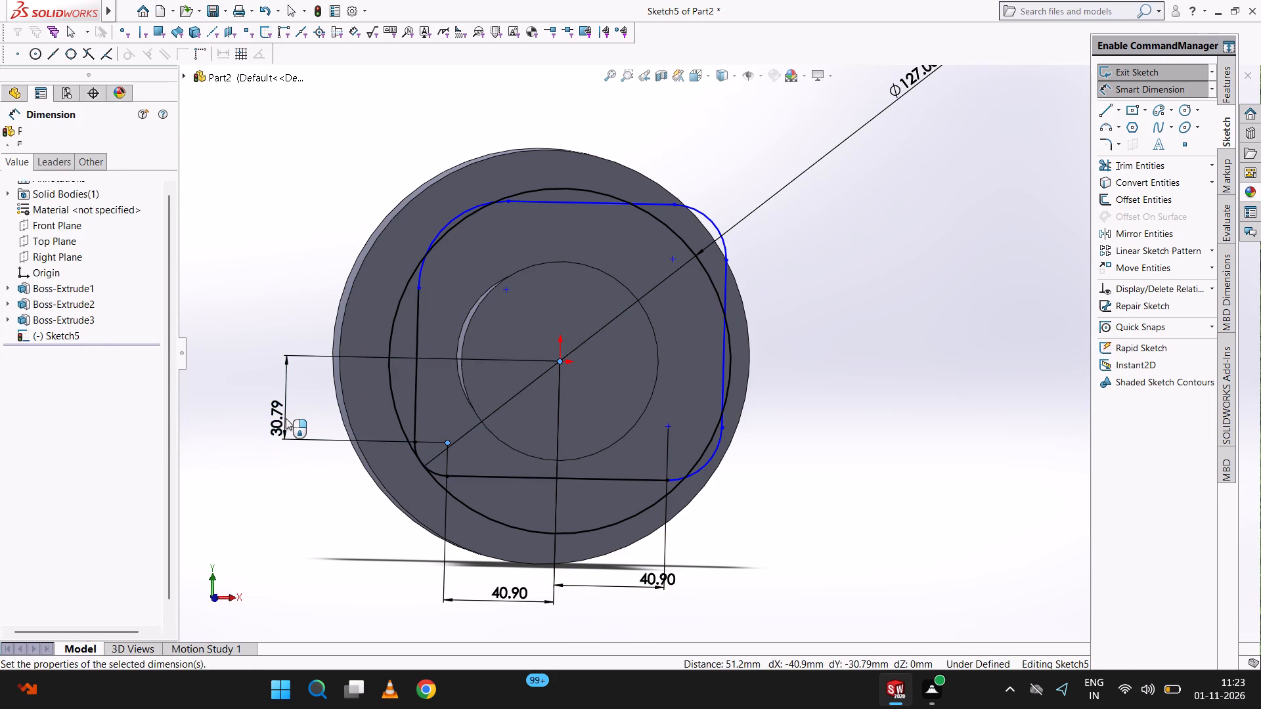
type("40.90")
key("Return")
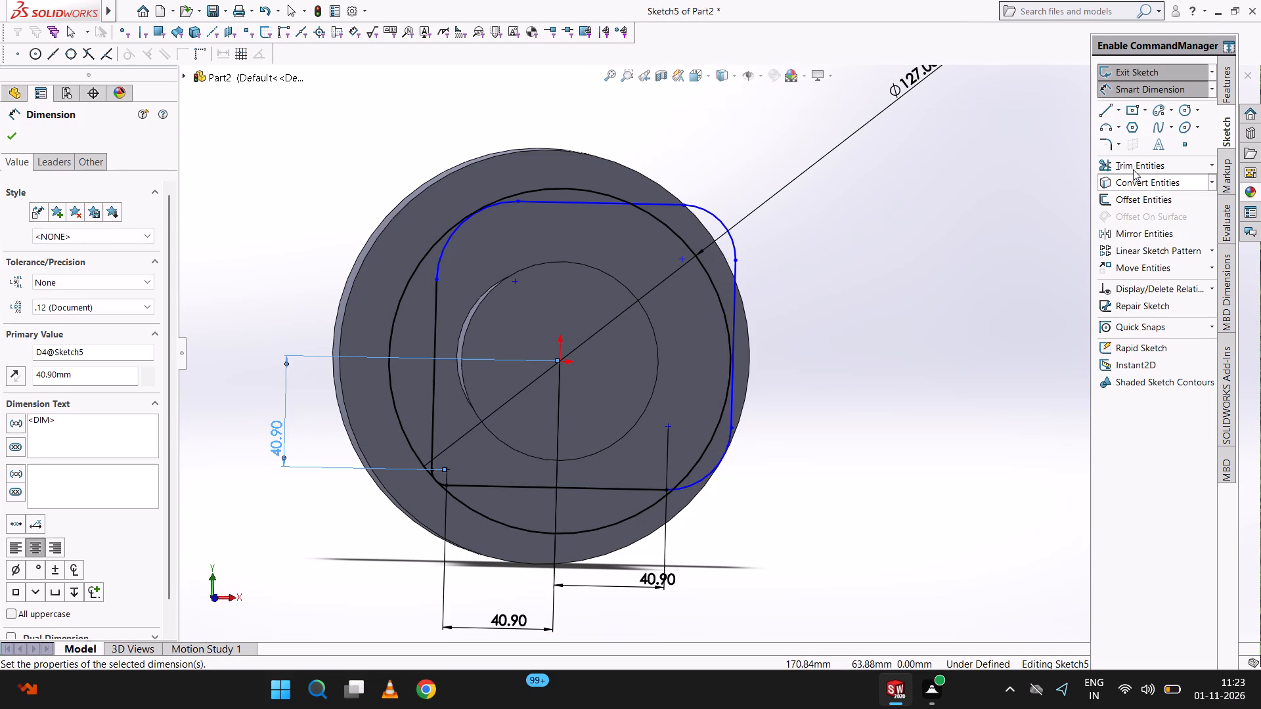
Trim away the entire rounded-square profile and the 127 mm circle with Trim to closest, leaving Sketch5 empty.
left_click(1133, 168)
left_click(688, 202)
left_click(665, 208)
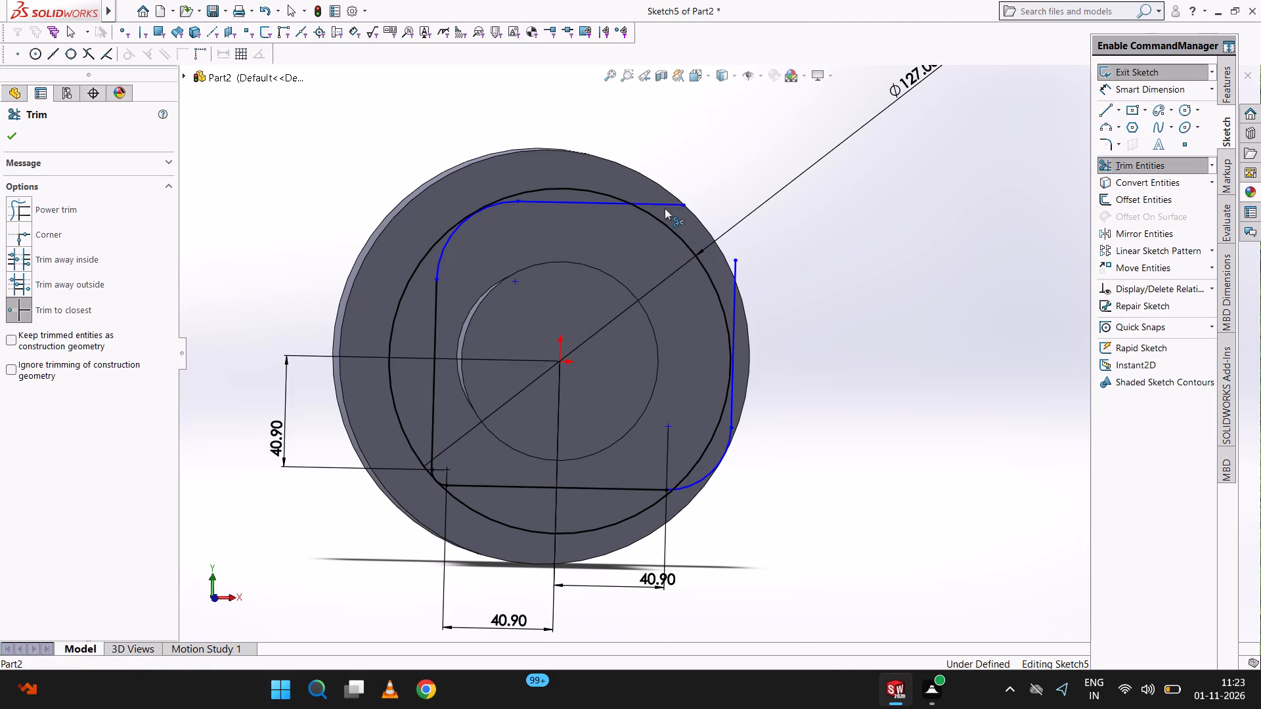
left_click(551, 203)
left_click(505, 209)
left_click(472, 213)
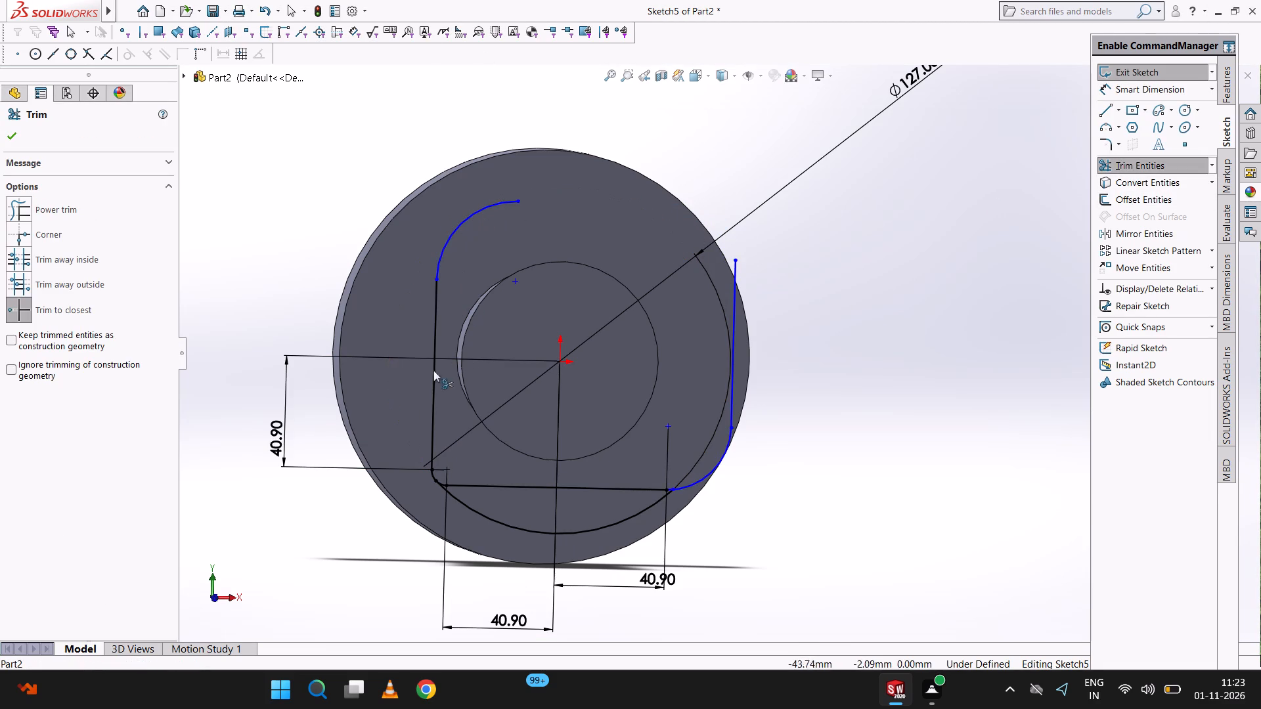
left_click(430, 352)
left_click(448, 231)
left_click(452, 235)
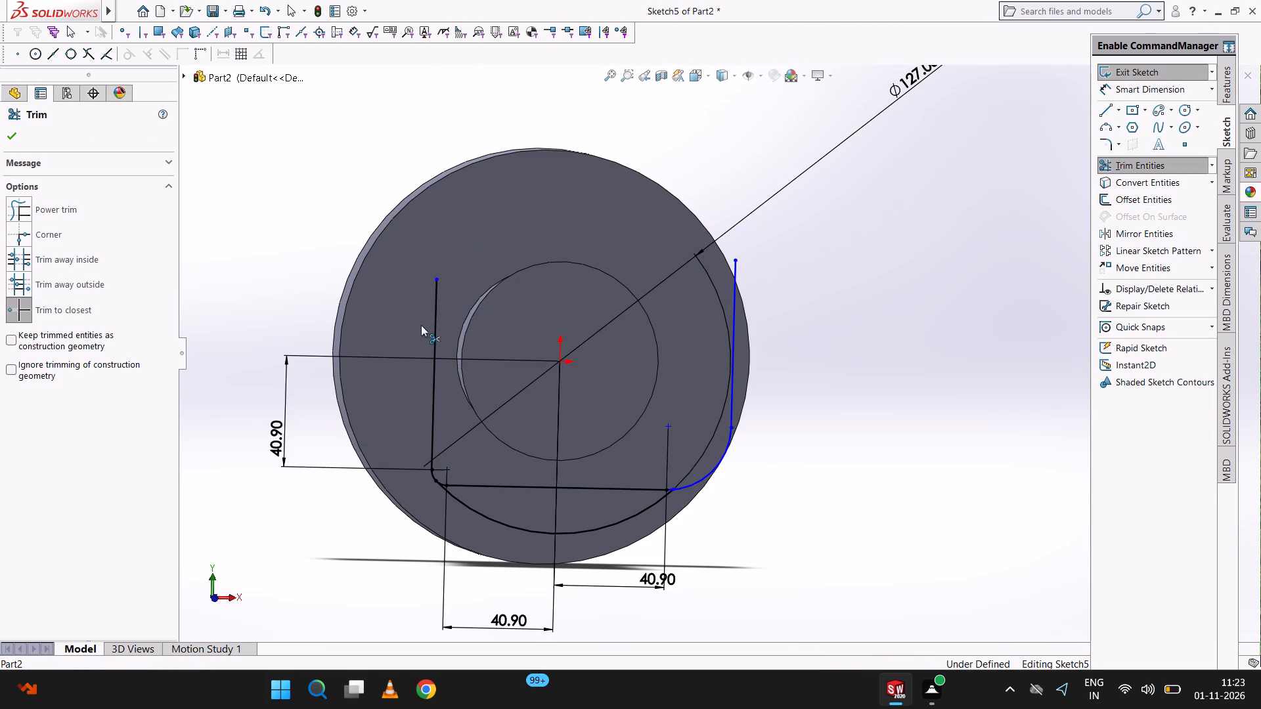
left_click(437, 343)
left_click(453, 489)
left_click(447, 489)
left_click(437, 478)
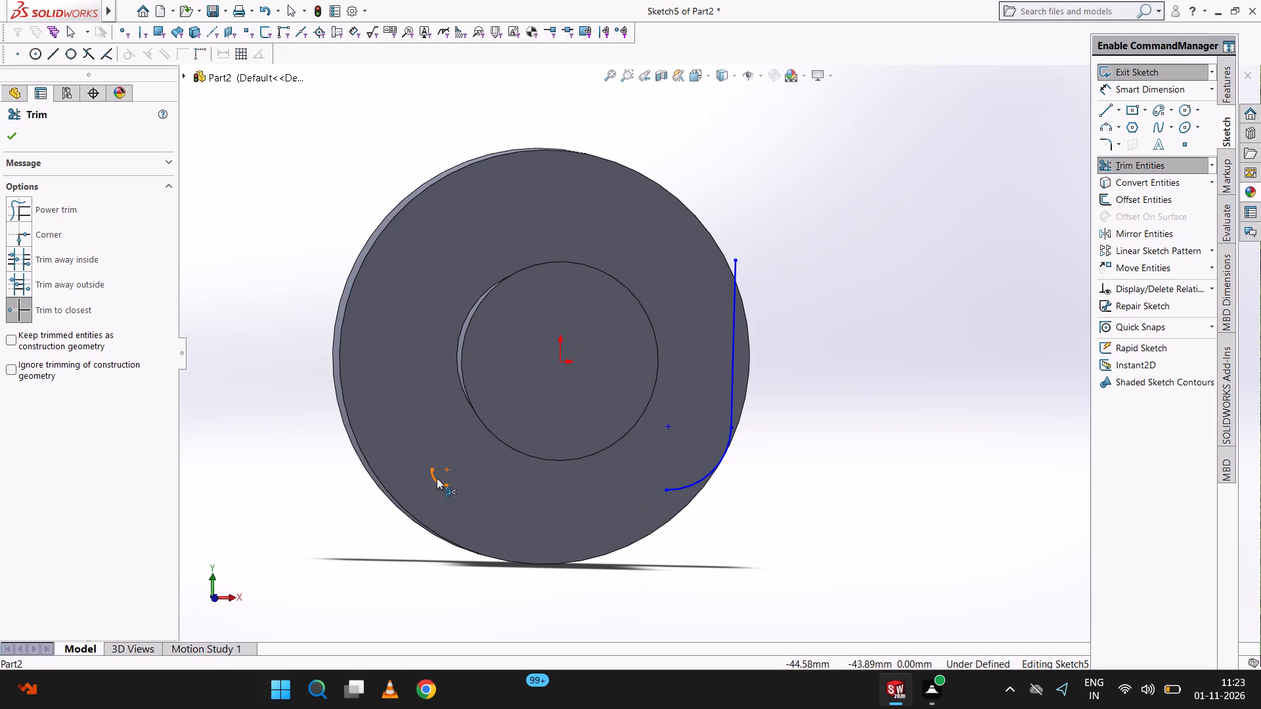
left_click(692, 483)
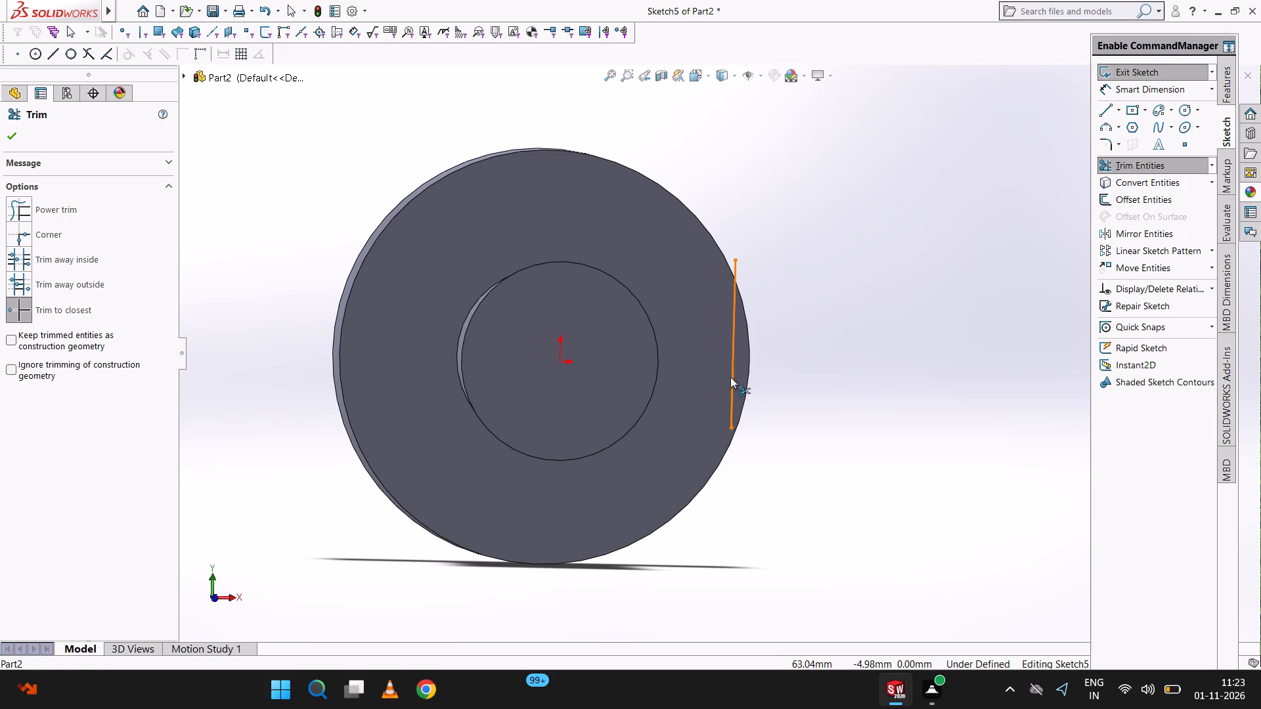
left_click(727, 374)
left_click(732, 372)
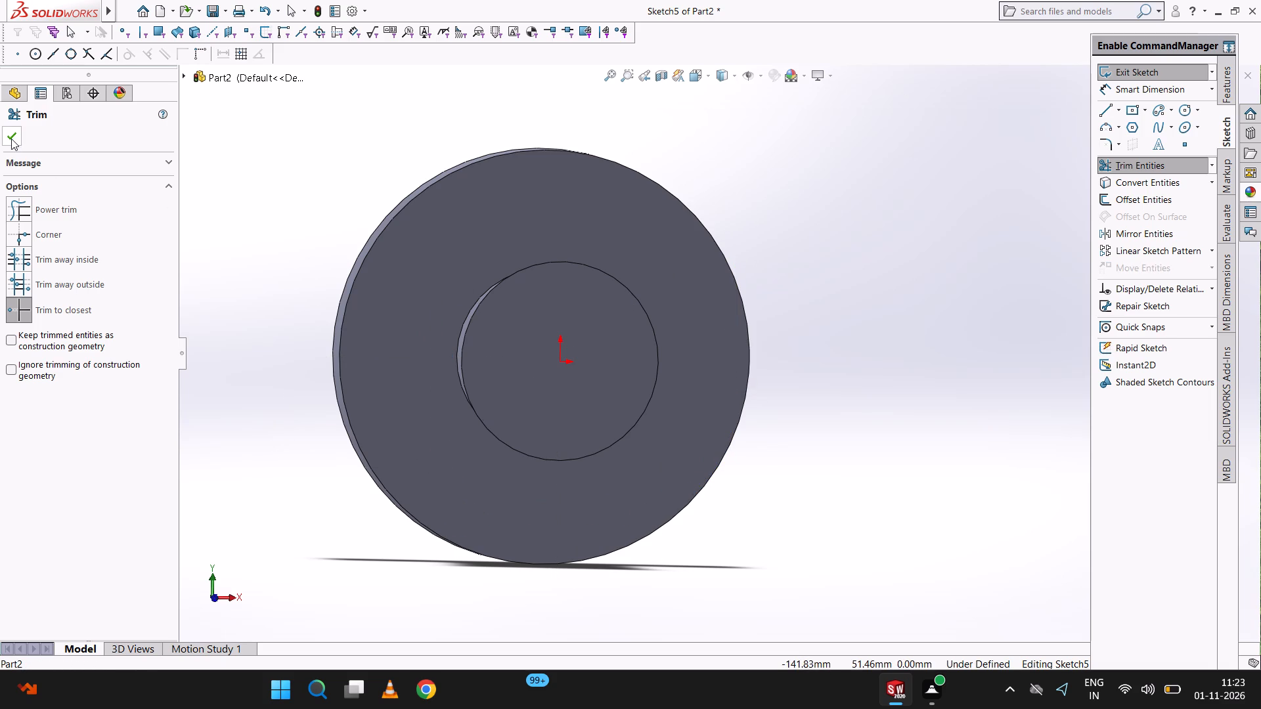
left_click(11, 137)
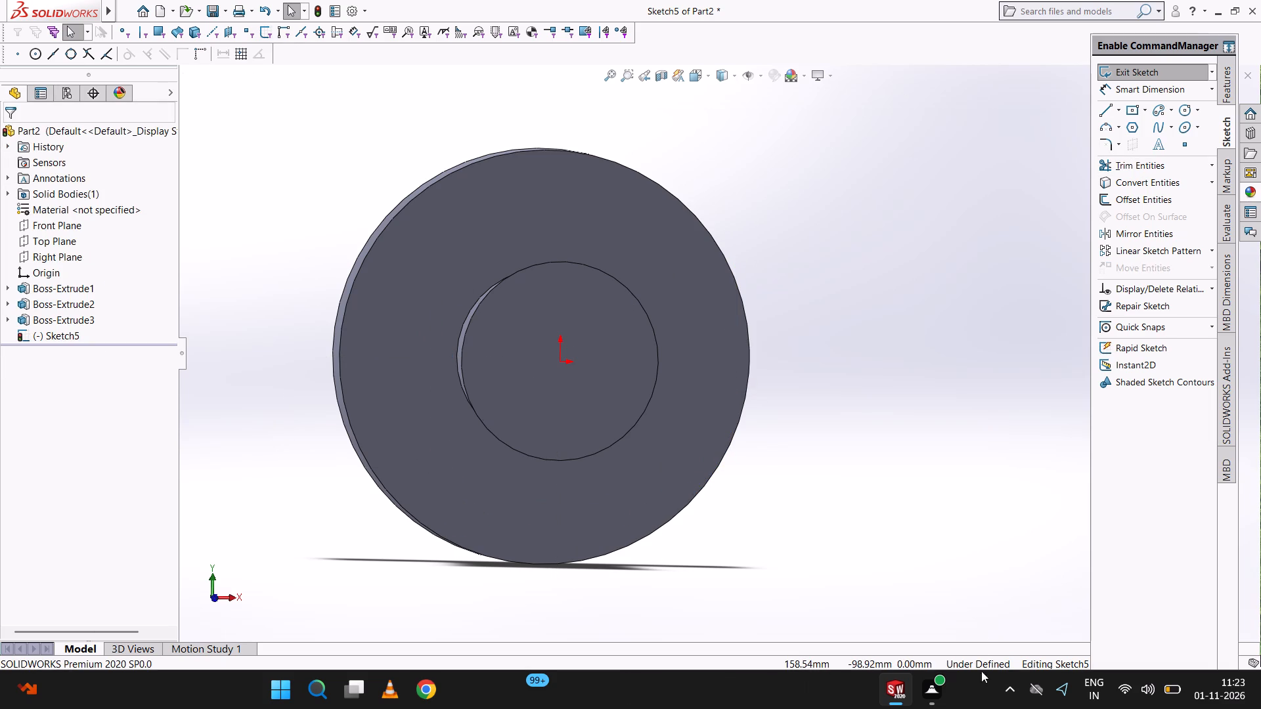
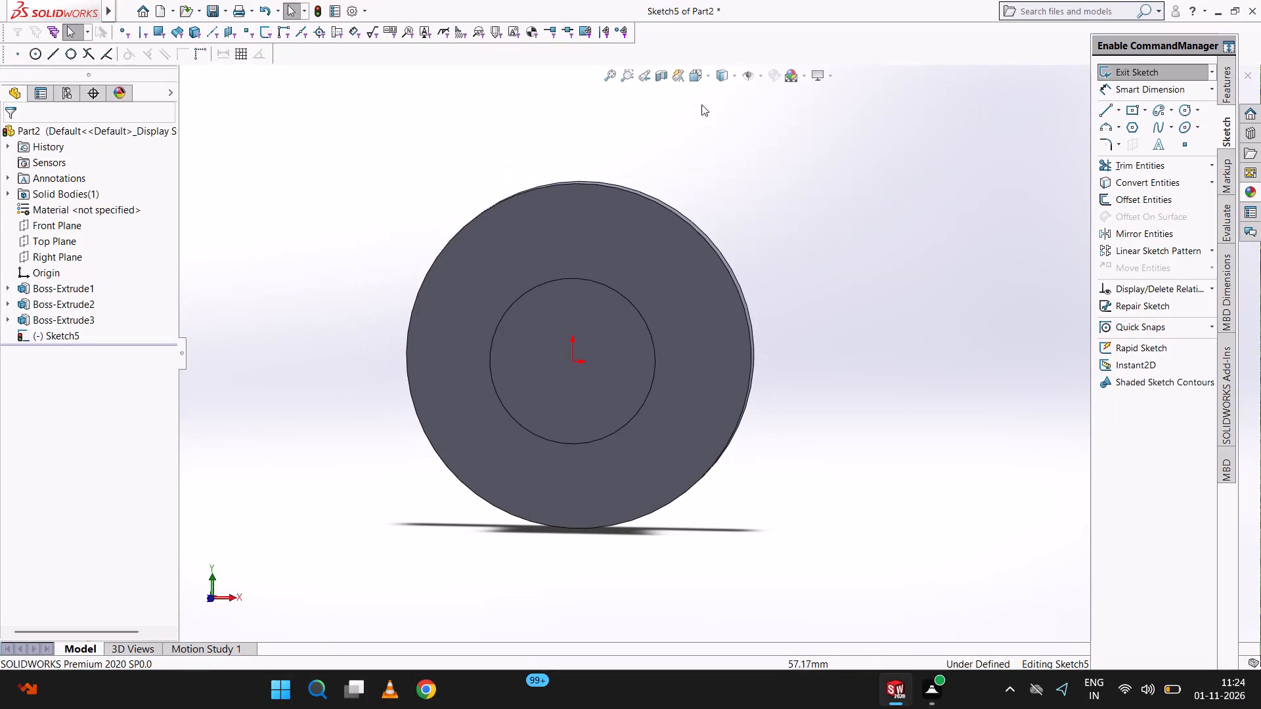
Sketch a circle of radius 63.50 mm (127/2) centred on the origin in Sketch5.
left_click(715, 80)
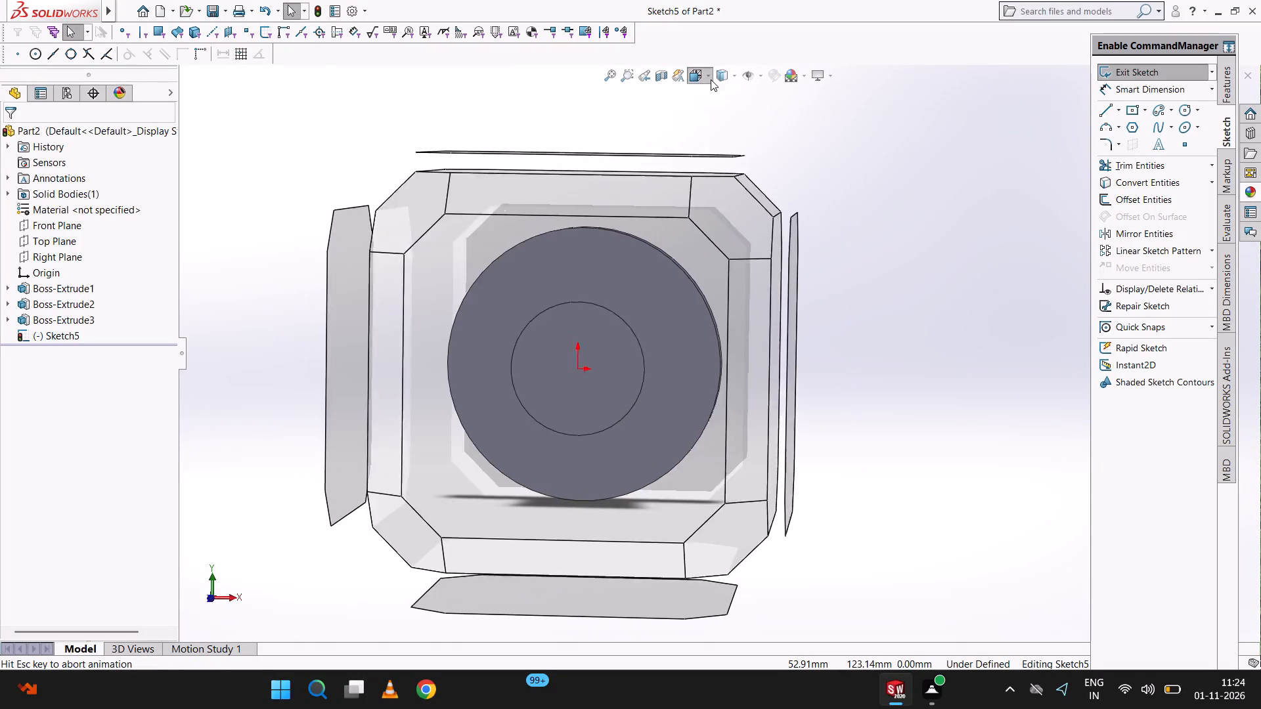
left_click(770, 146)
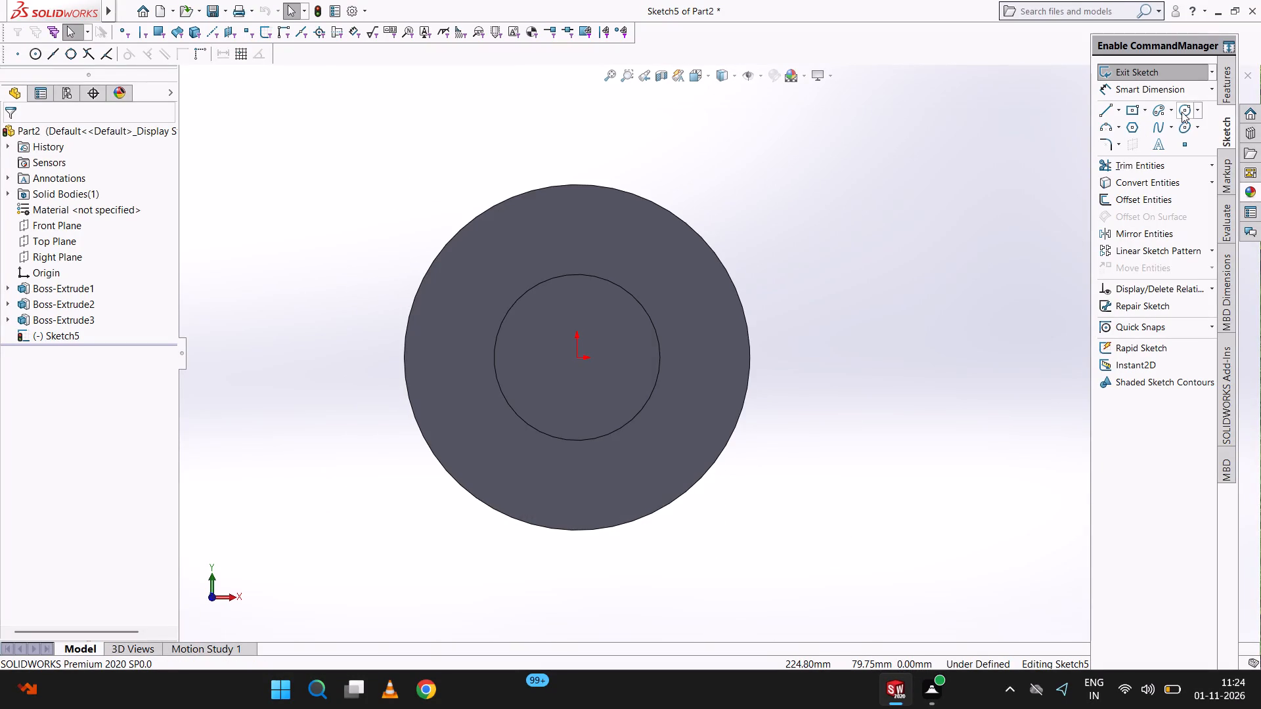
left_click(1182, 112)
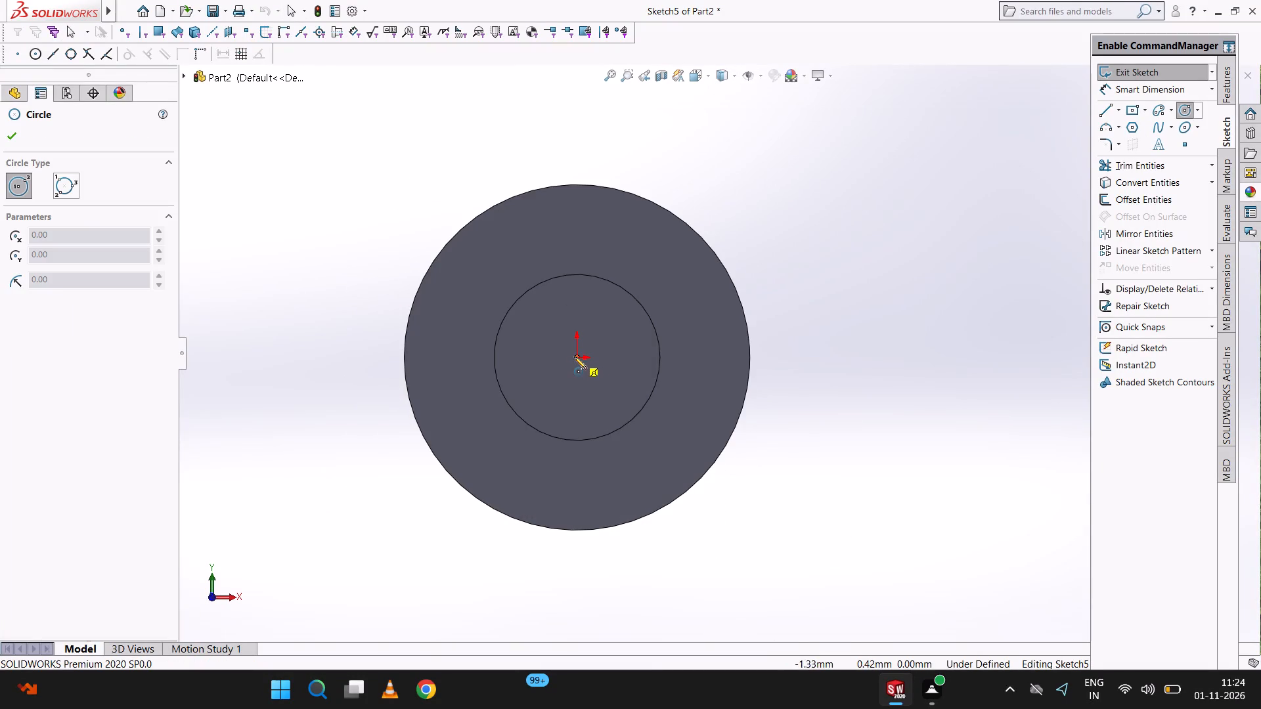
left_click(576, 357)
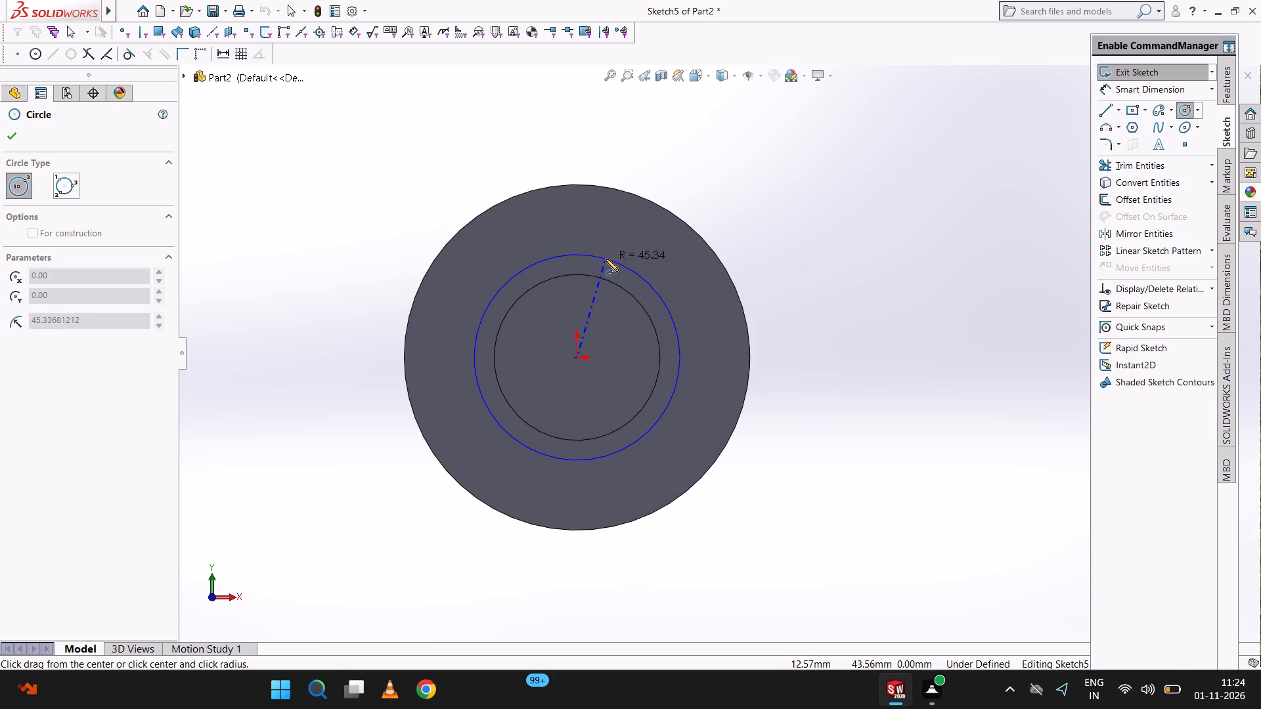
left_click(606, 259)
type("127/2")
key("Return")
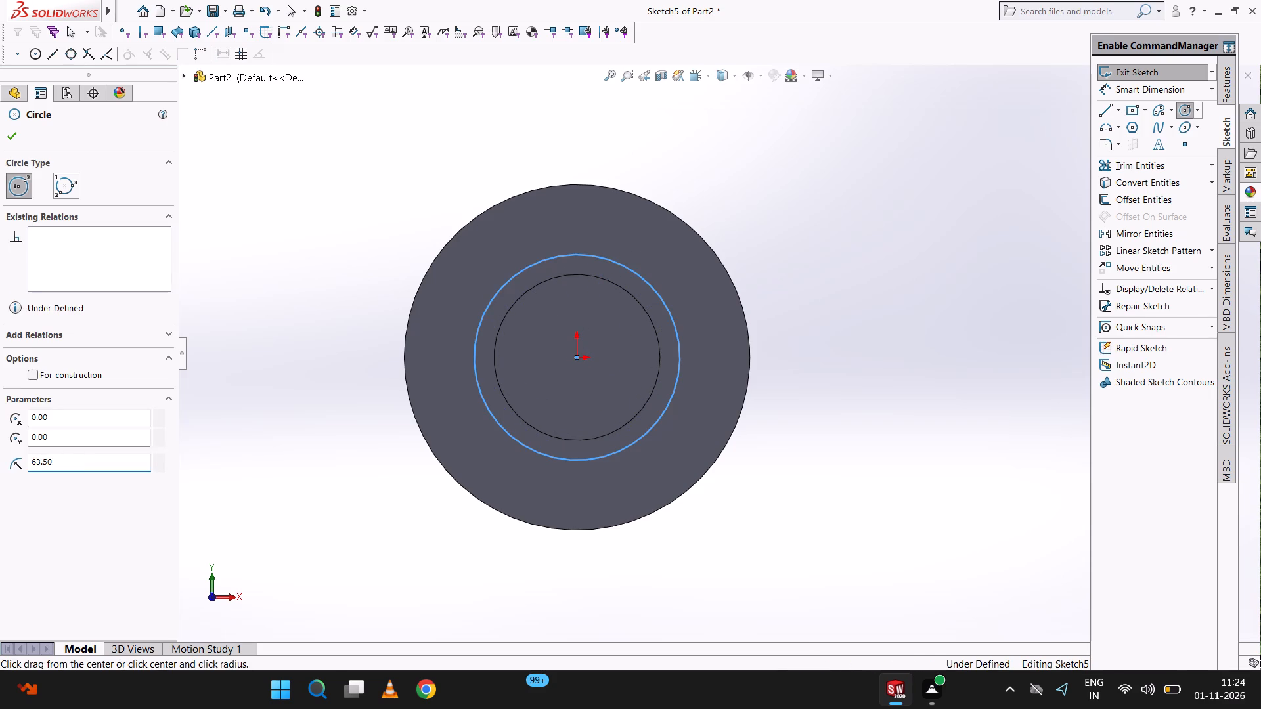
right_click(820, 158)
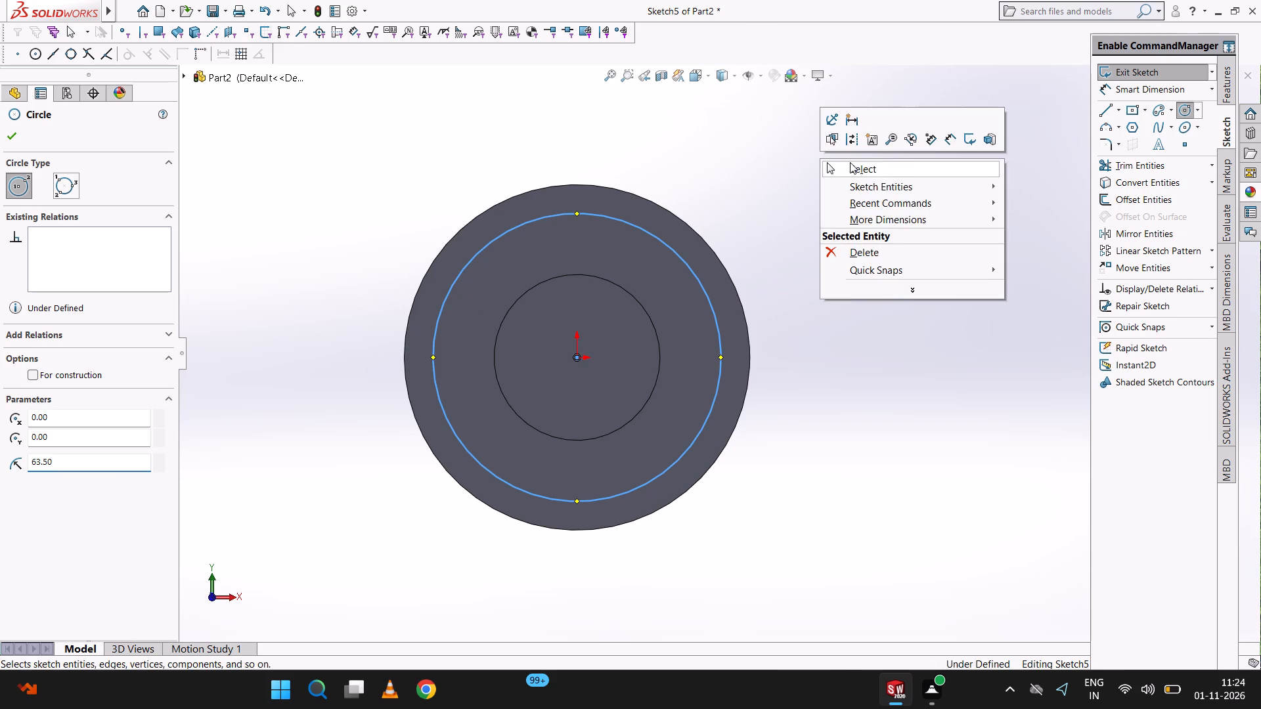
left_click(867, 162)
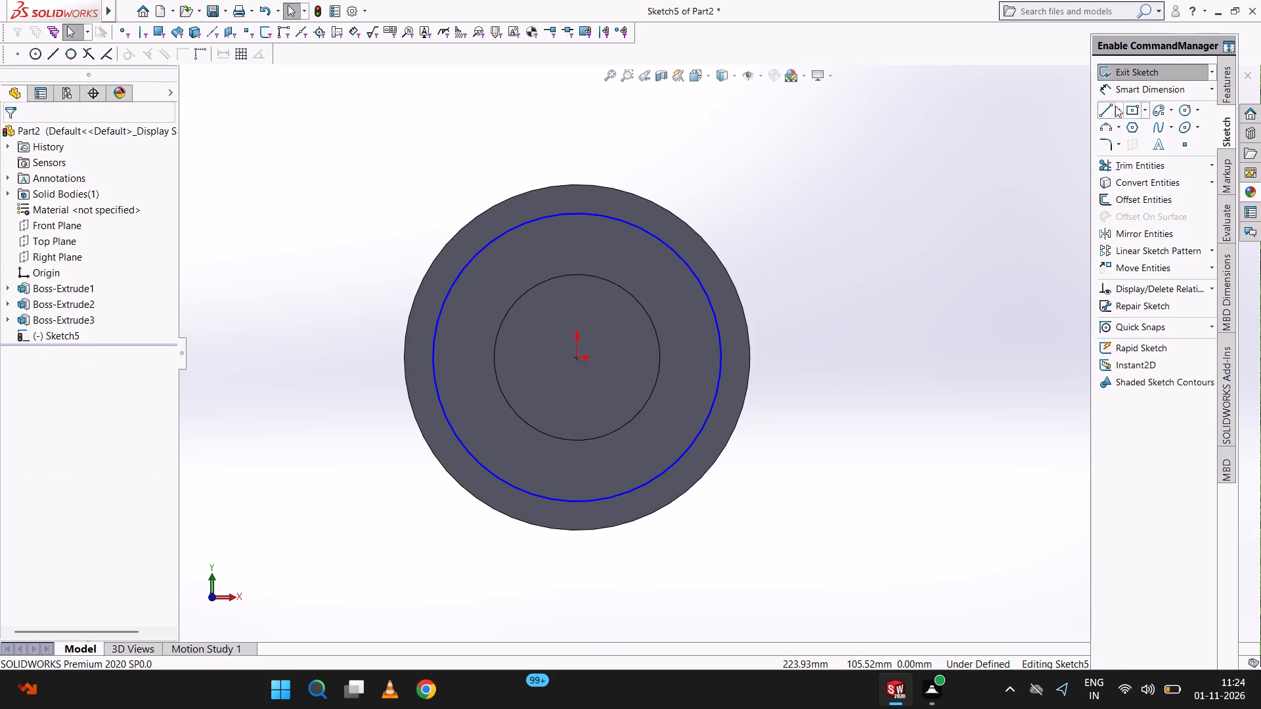
Draw a 40.90 mm vertical line from the origin toward -Y, continuing with a 40.90 mm horizontal line toward -X.
left_click(1105, 108)
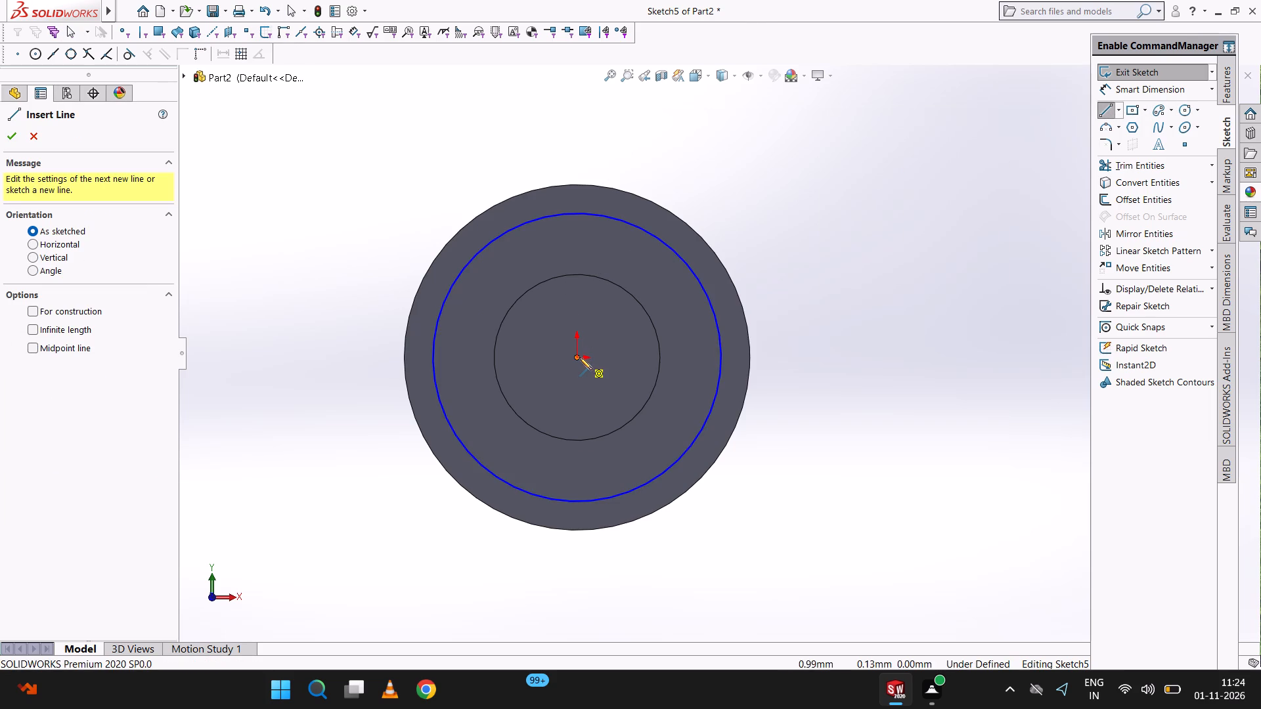
left_click(578, 358)
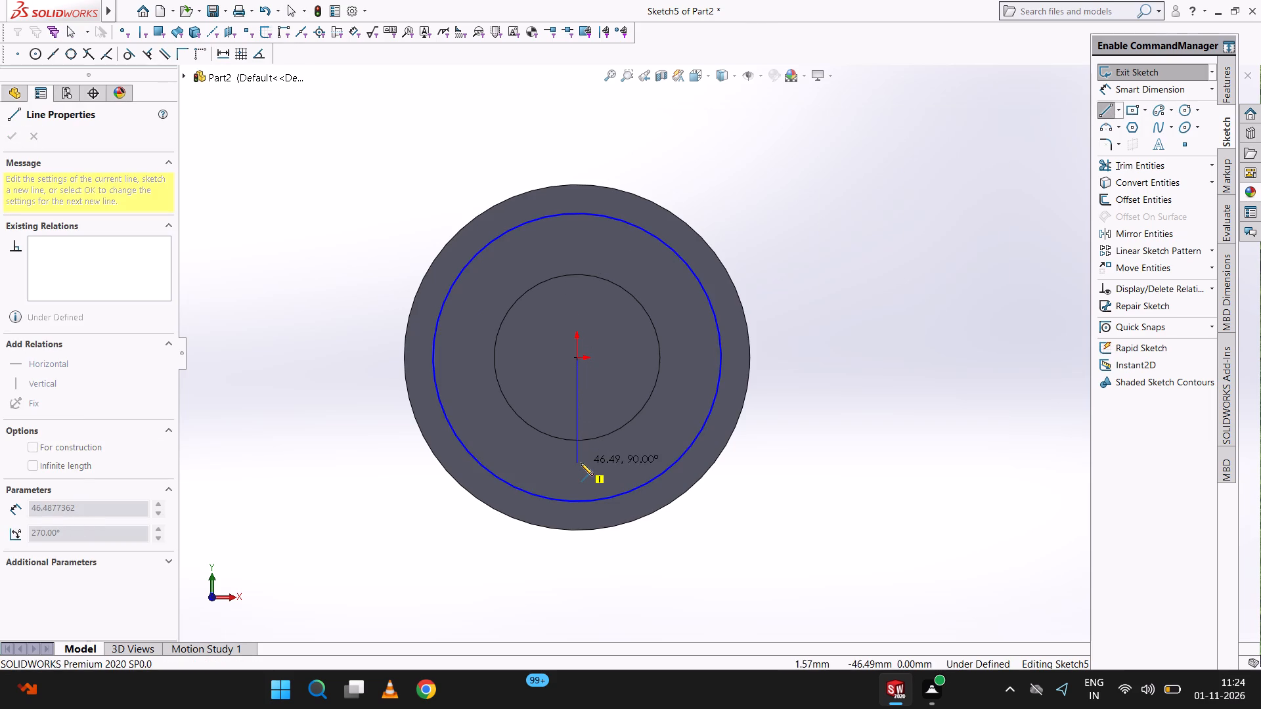
left_click(581, 463)
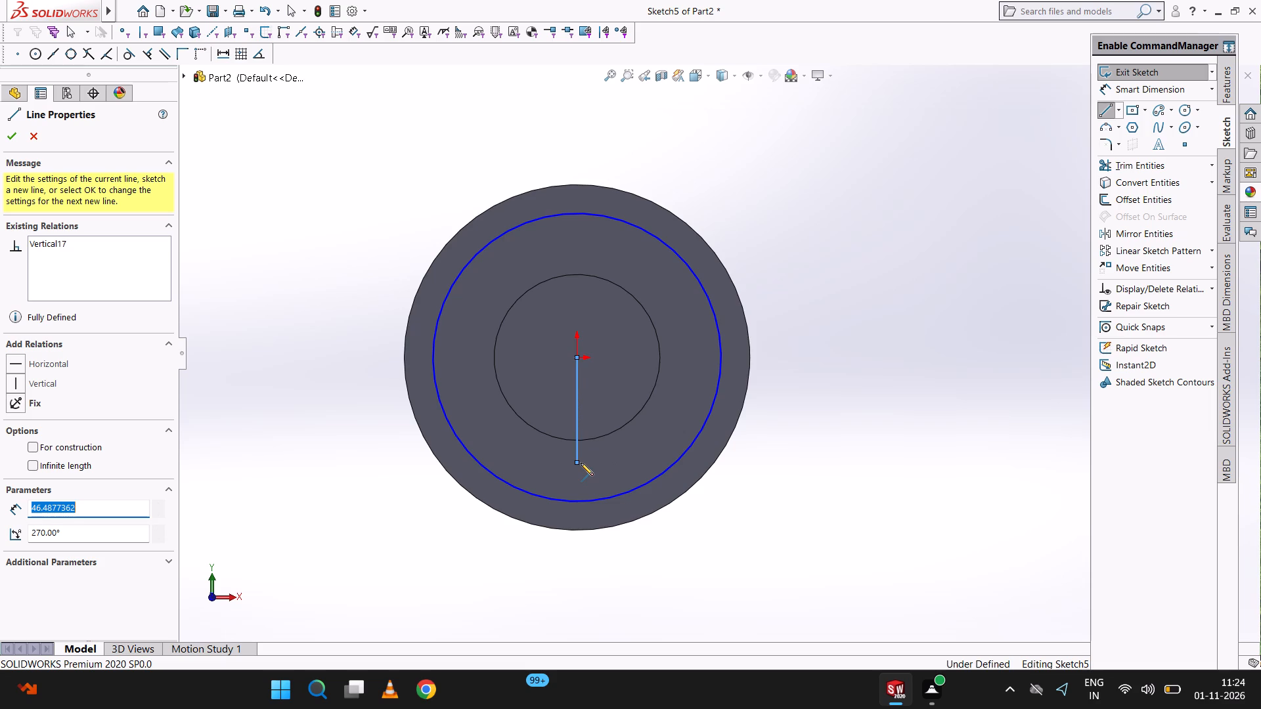
type("40.90")
key("Return")
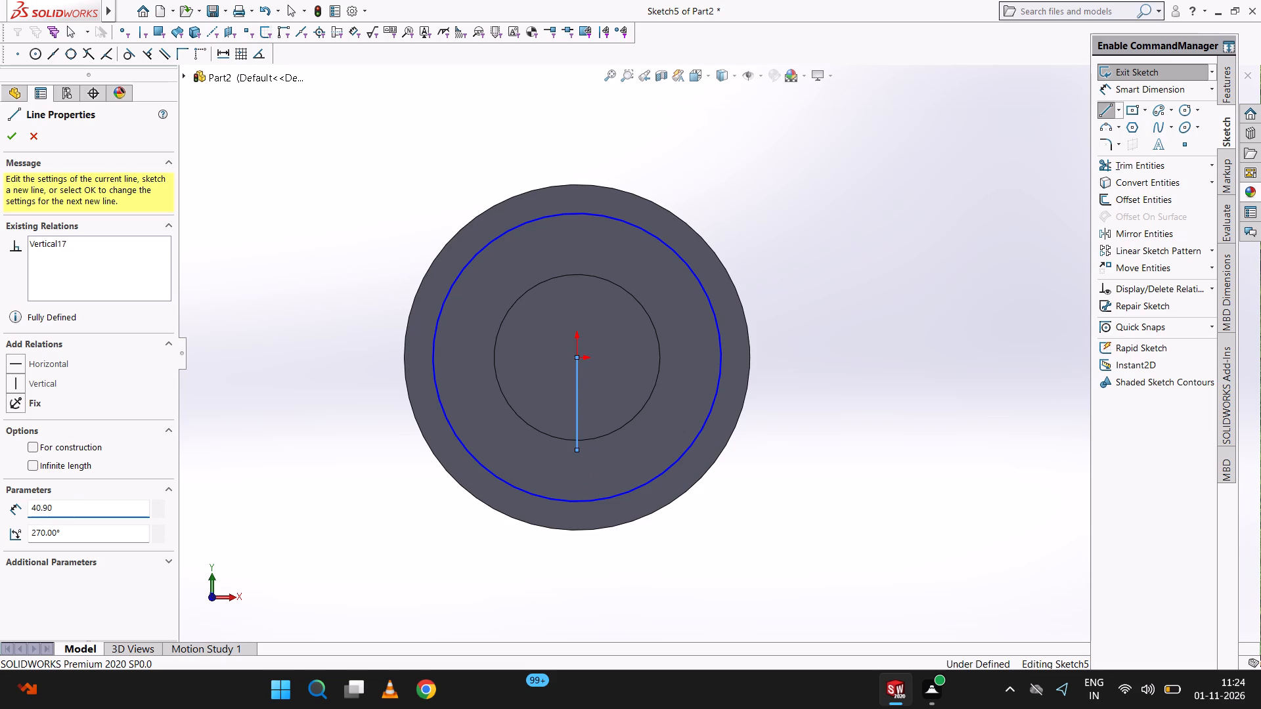
left_click(485, 449)
type("40.90")
key("Return")
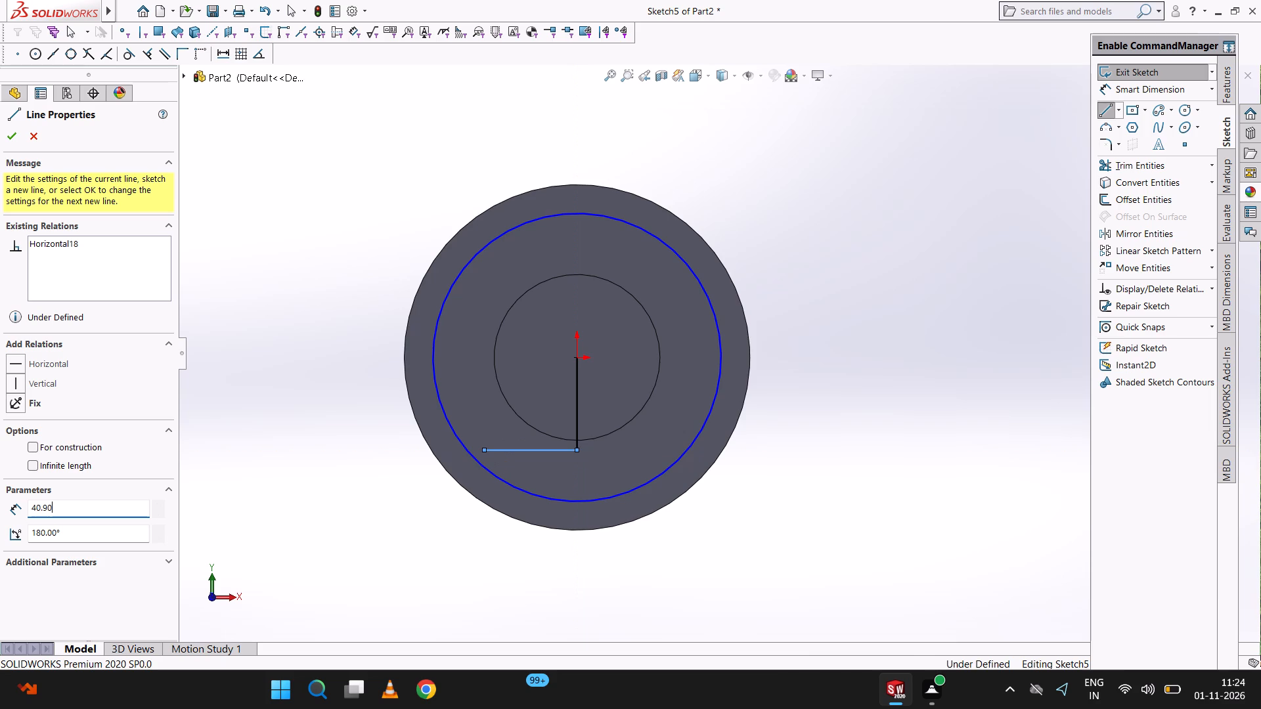
right_click(485, 449)
left_click(605, 473)
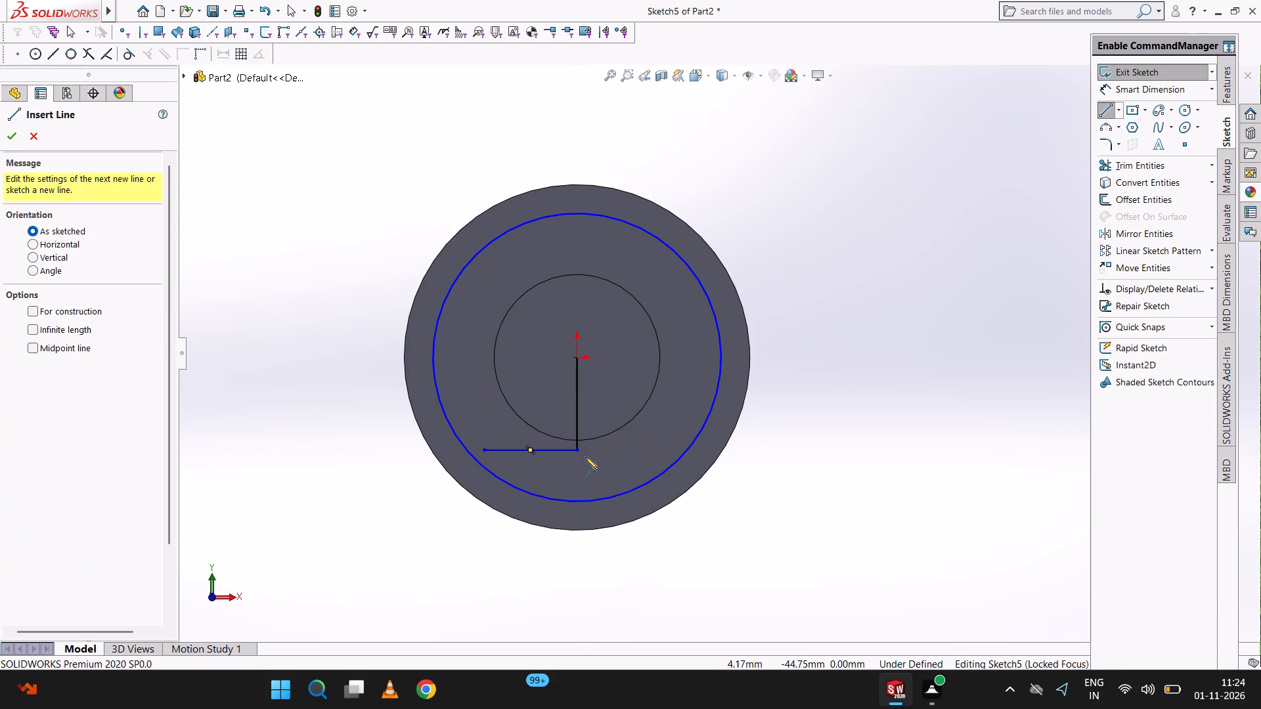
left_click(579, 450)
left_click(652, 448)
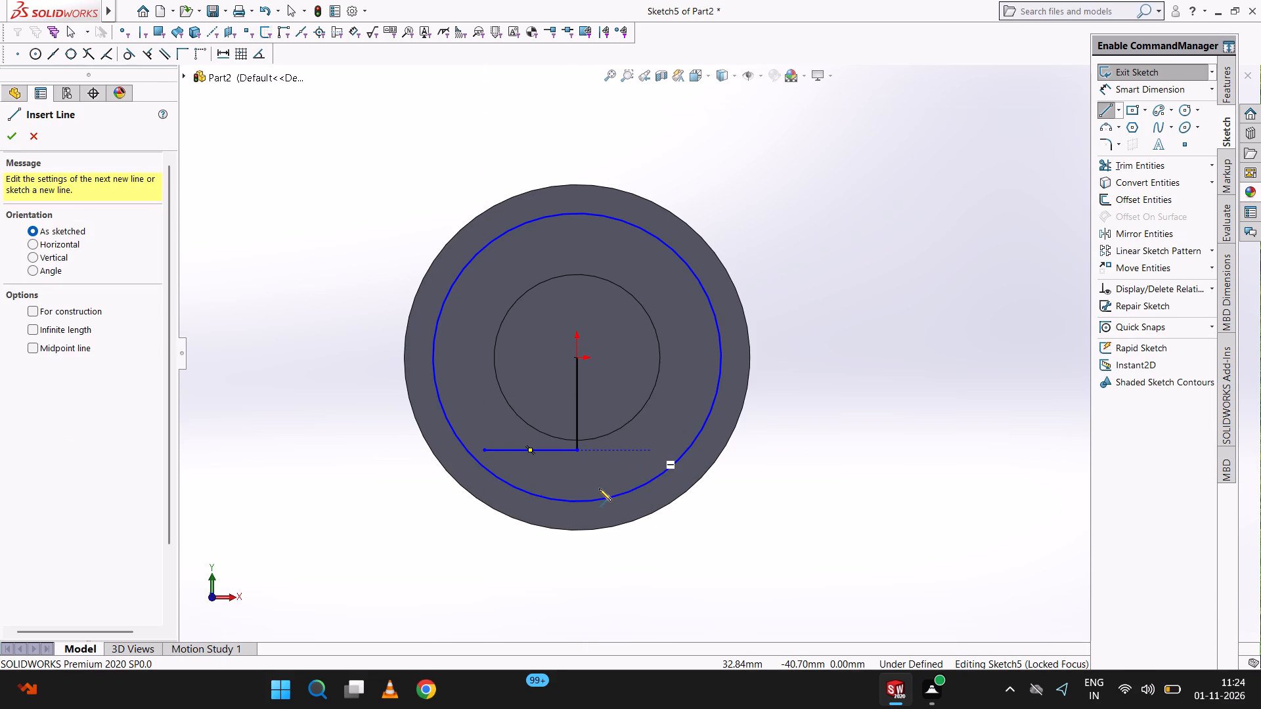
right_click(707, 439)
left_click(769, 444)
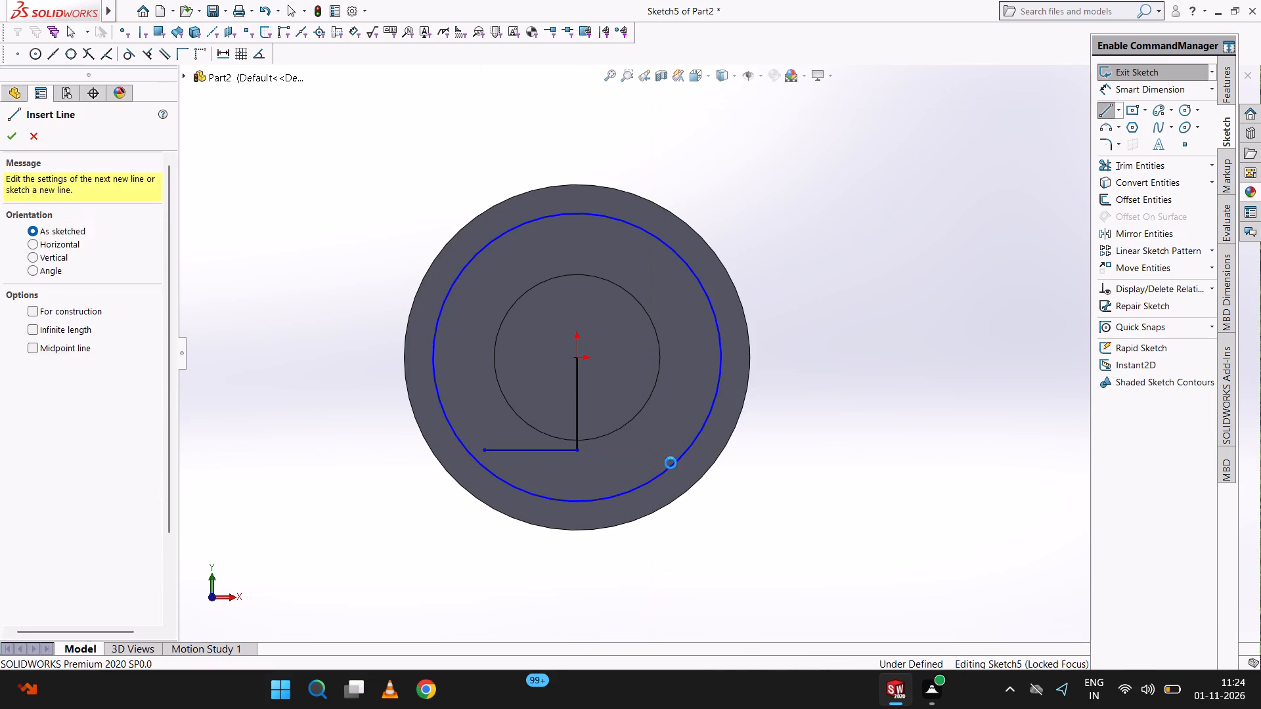
Draw a 40.90 mm horizontal line toward +X from the lower end of the vertical line.
left_click(1105, 106)
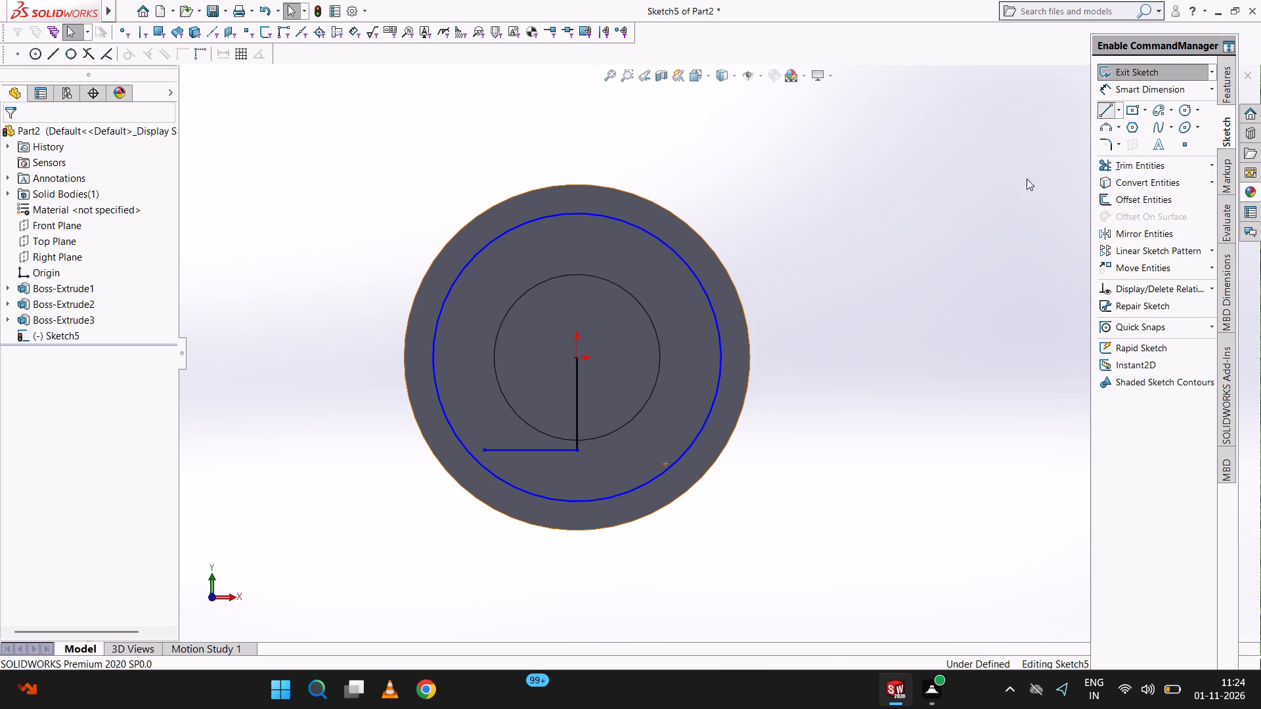
left_click(575, 452)
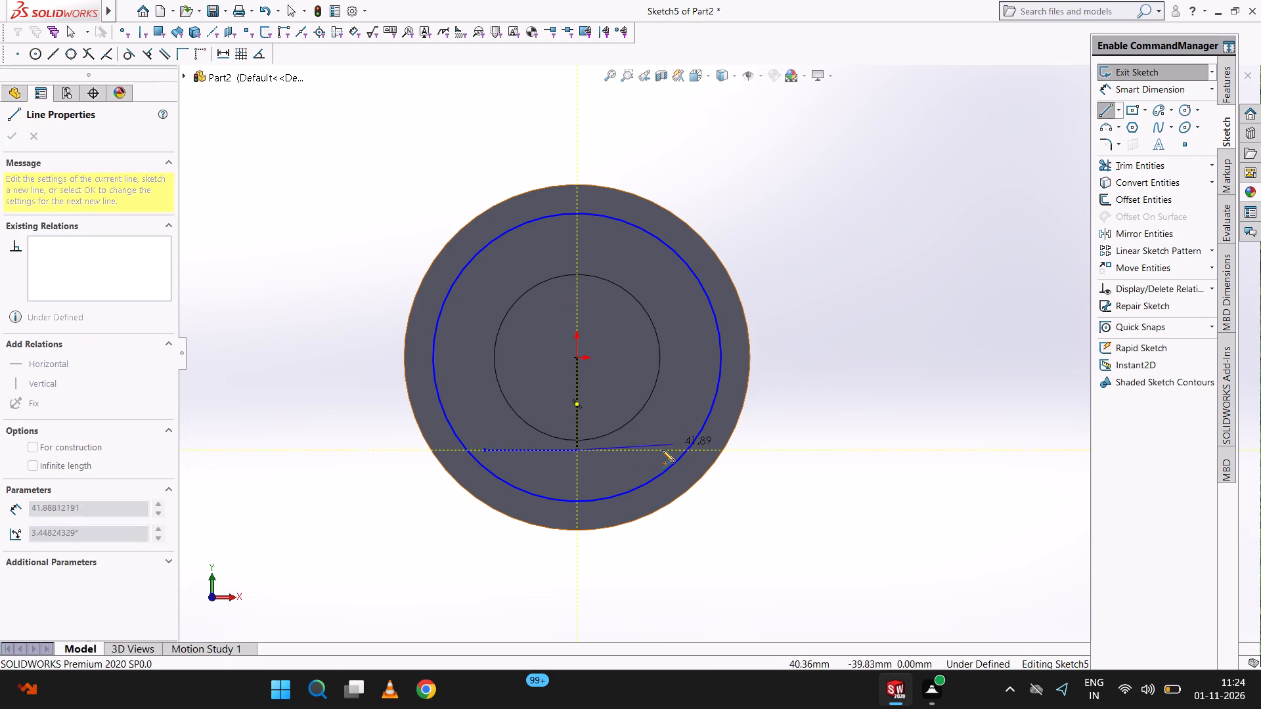
left_click(661, 450)
type("40.90")
key("Return")
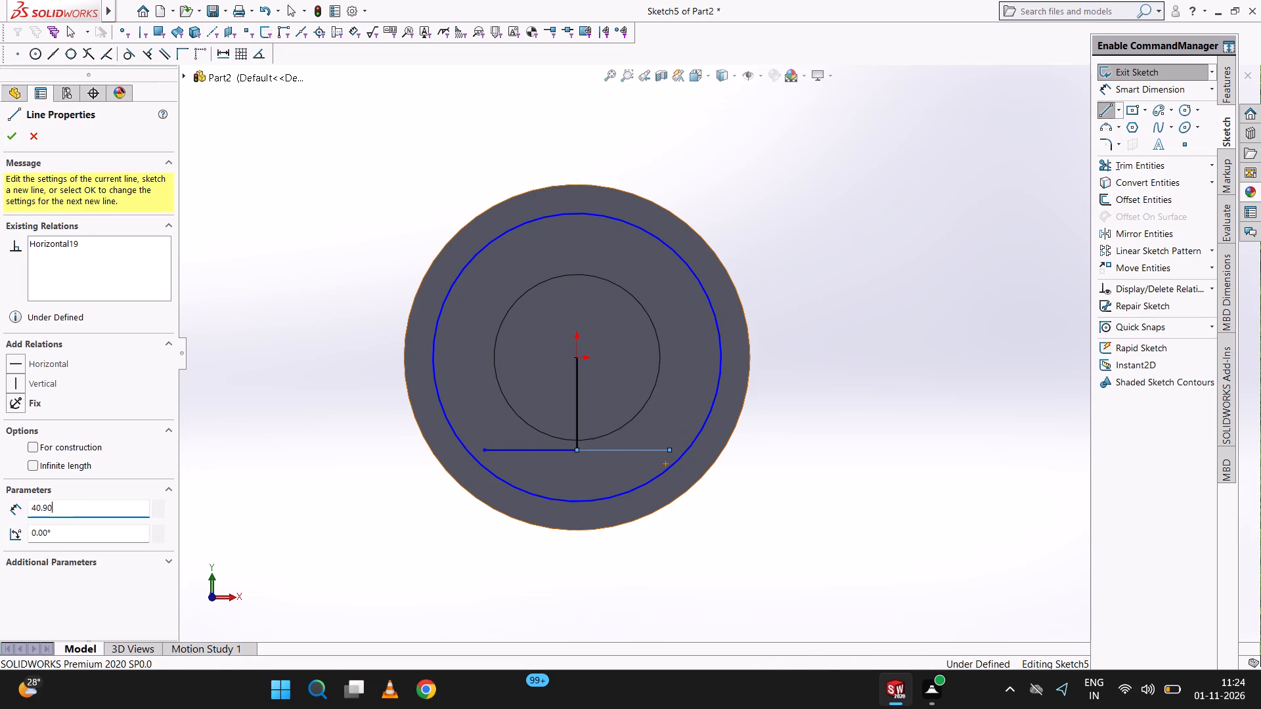
right_click(660, 452)
left_click(708, 462)
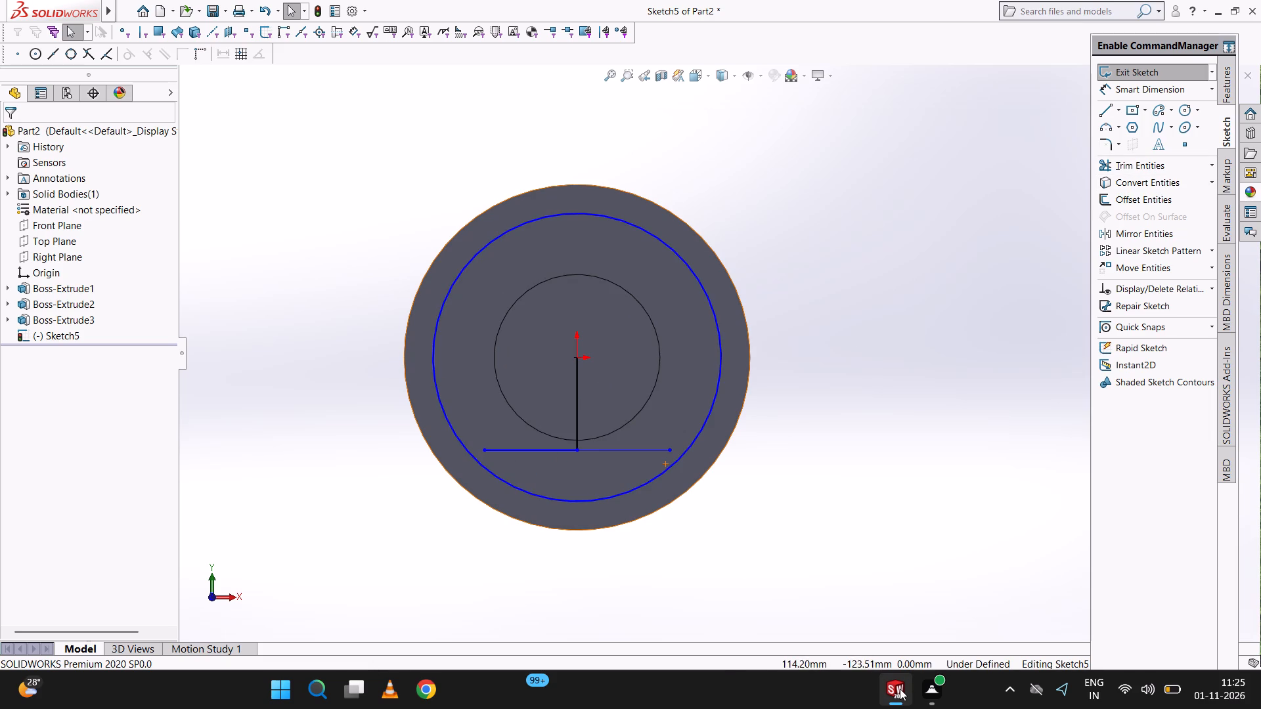
Consult the outlet housing's Sketch2, and in Part2 sketch a 39 mm radius circle (19.50+19.50) centred on the +X line's free end.
left_click(850, 624)
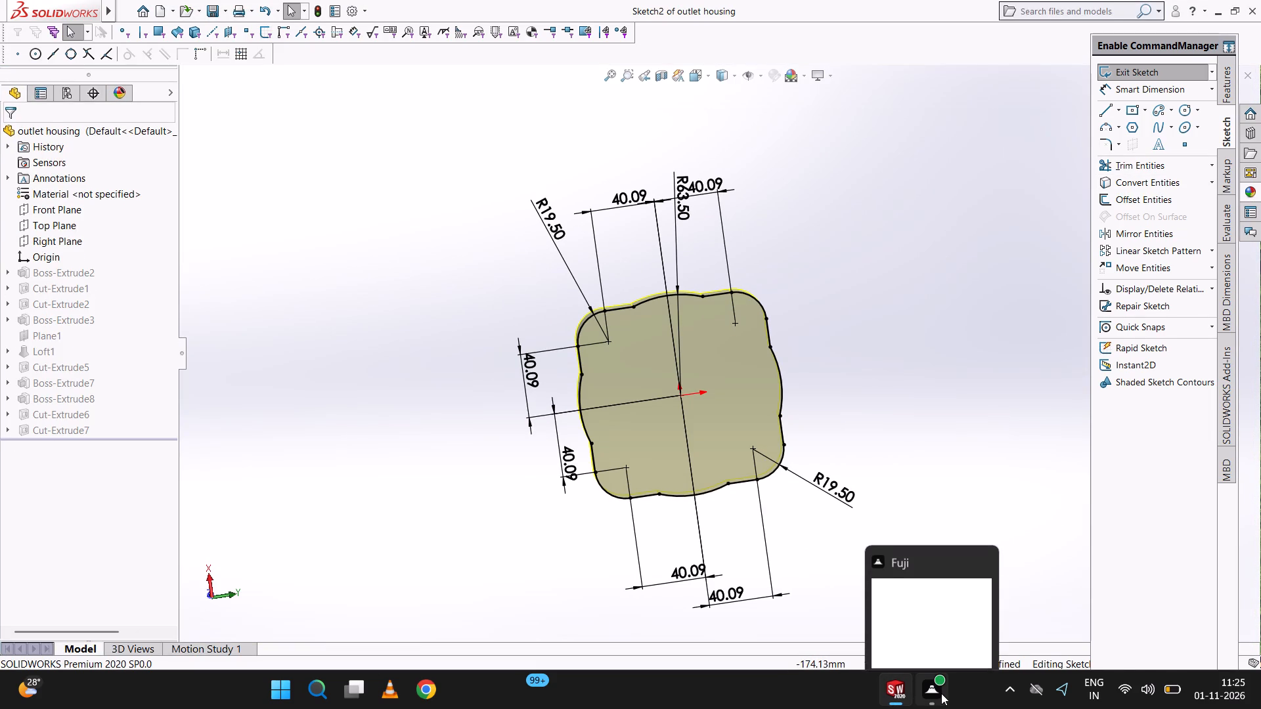
left_click(955, 626)
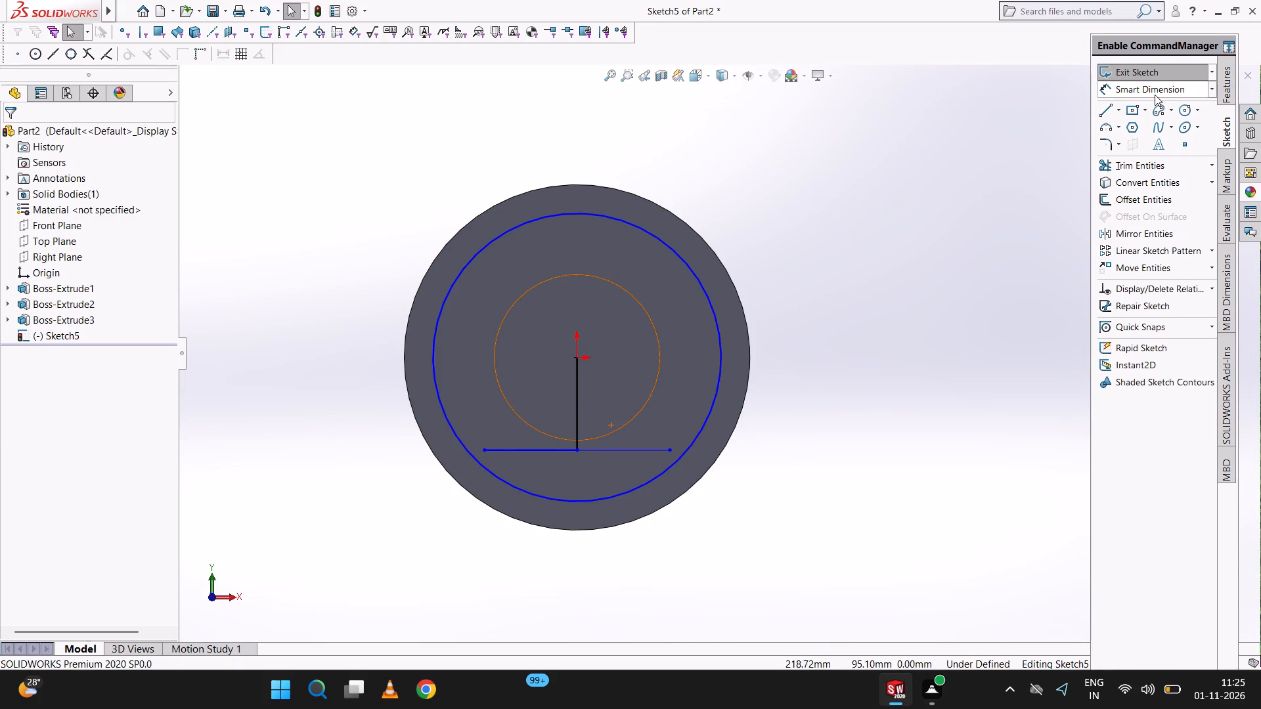
left_click(1178, 111)
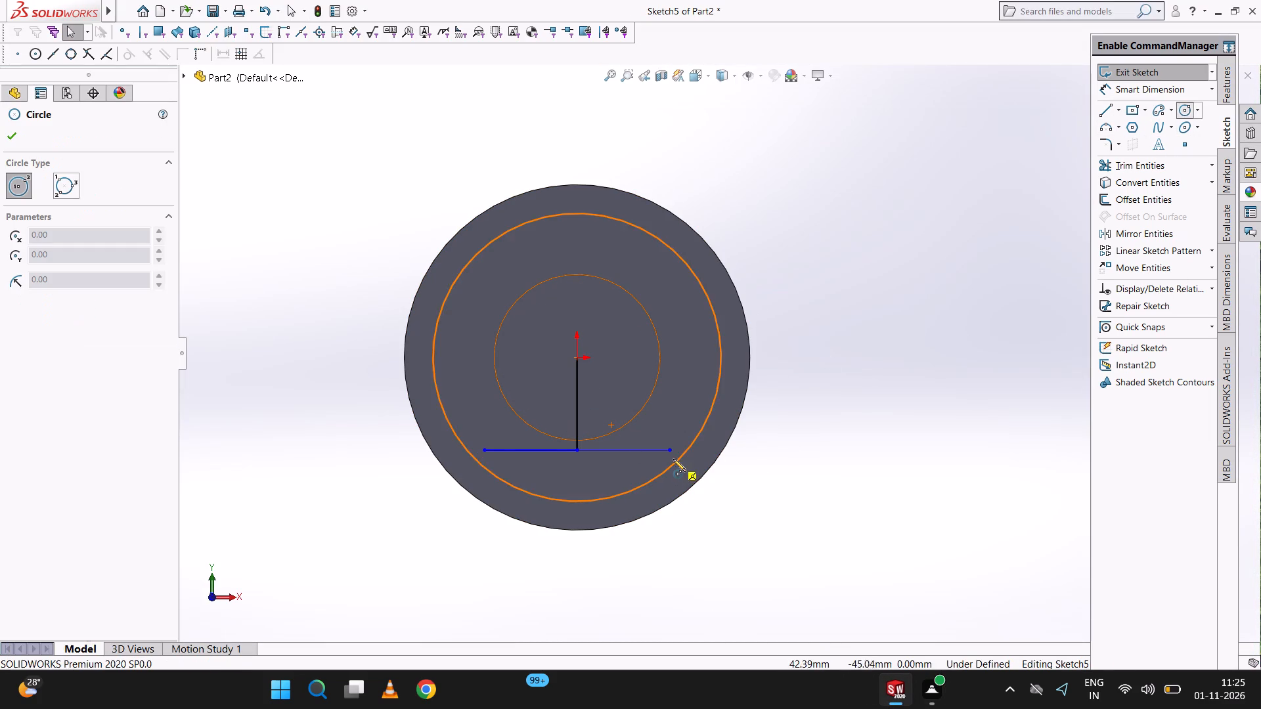
left_click(669, 448)
left_click(784, 463)
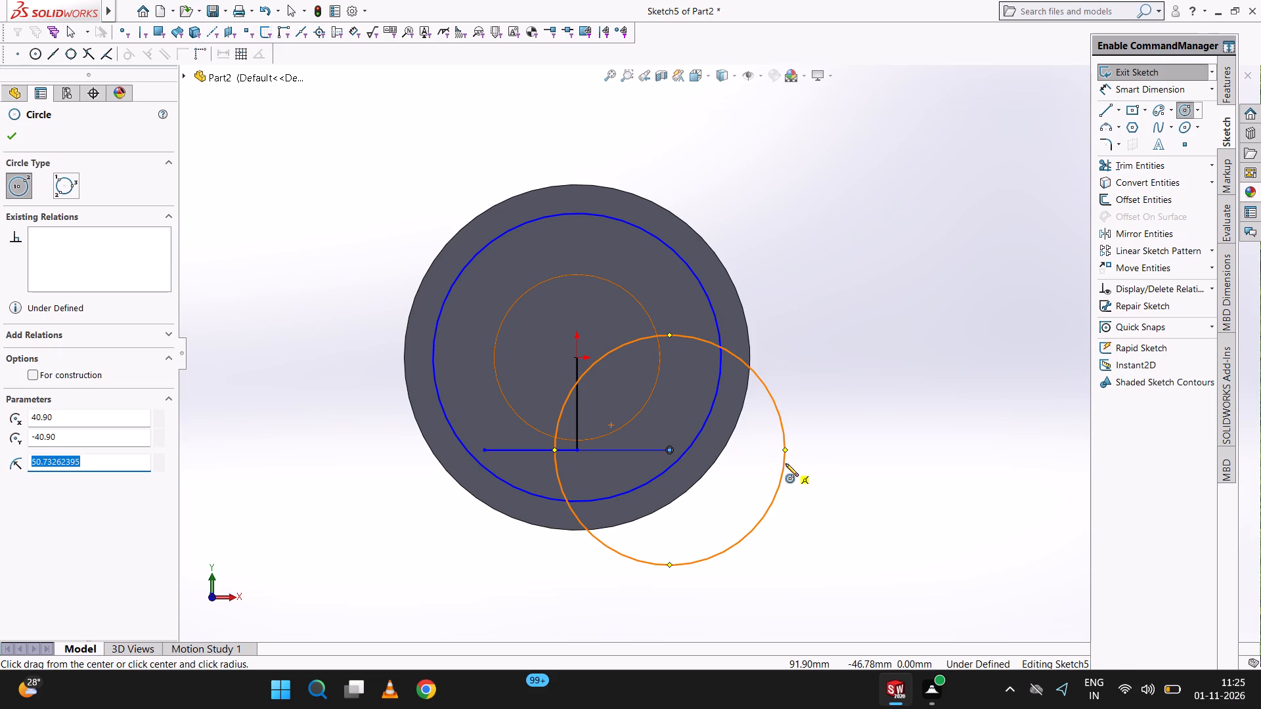
type("19.50")
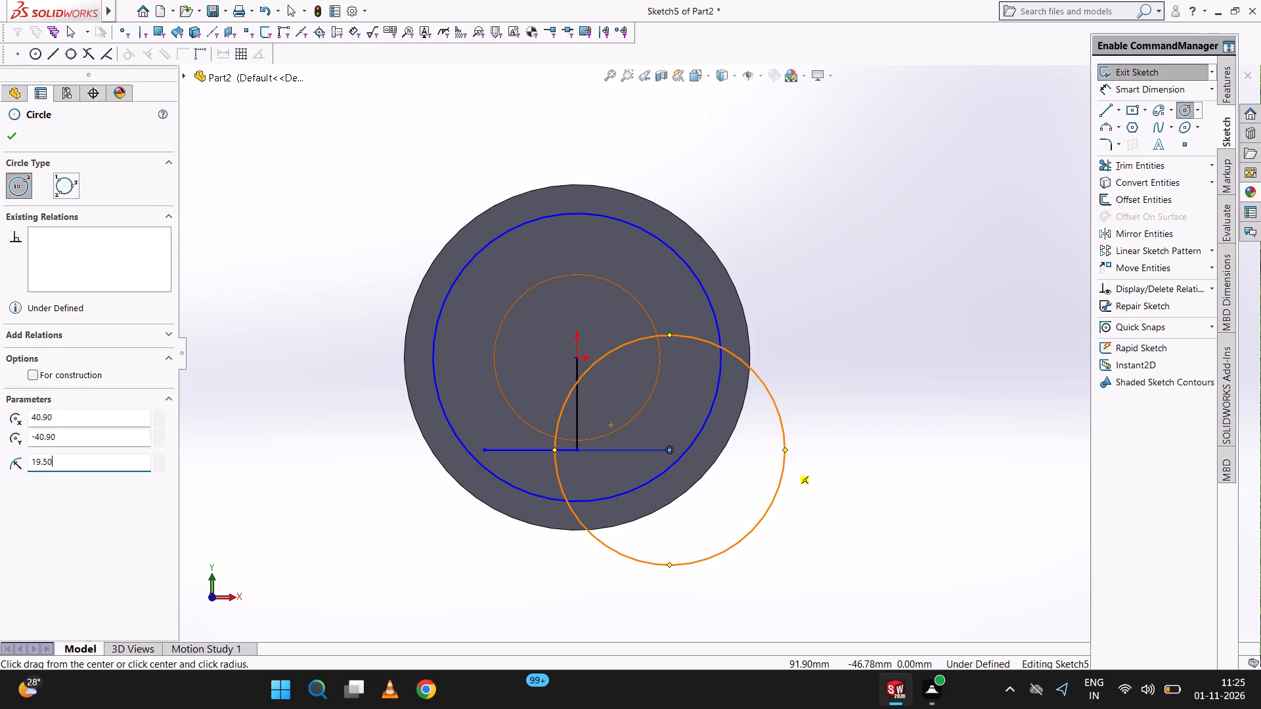
type("+19.50")
key("Return")
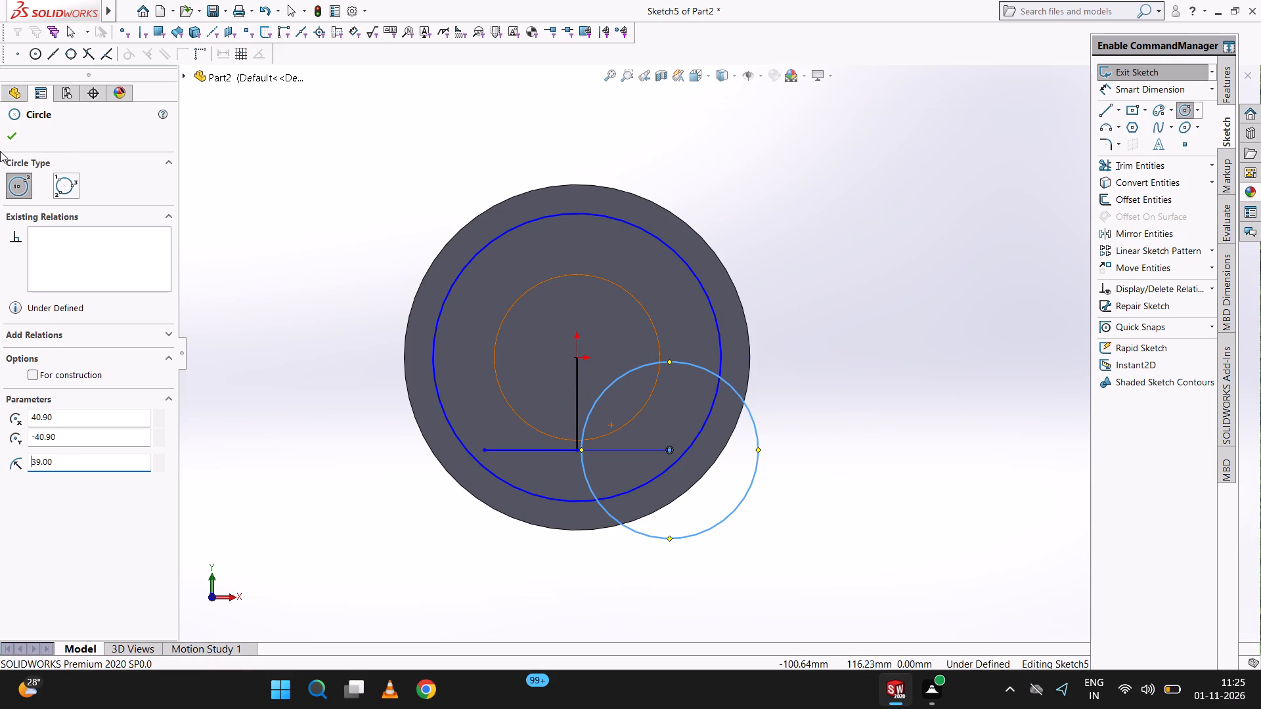
left_click(17, 133)
left_click(793, 220)
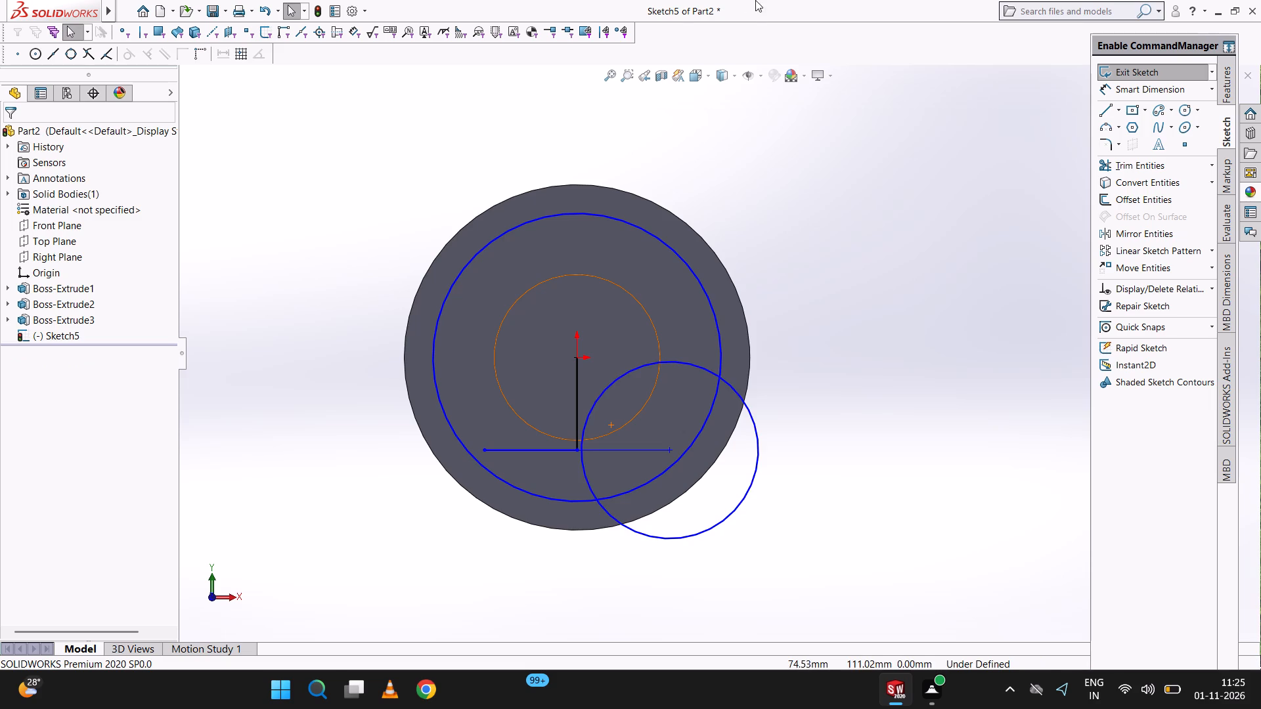
Set the radius of the circle at the +X line's end to 19.50 mm (39/2).
left_click(757, 423)
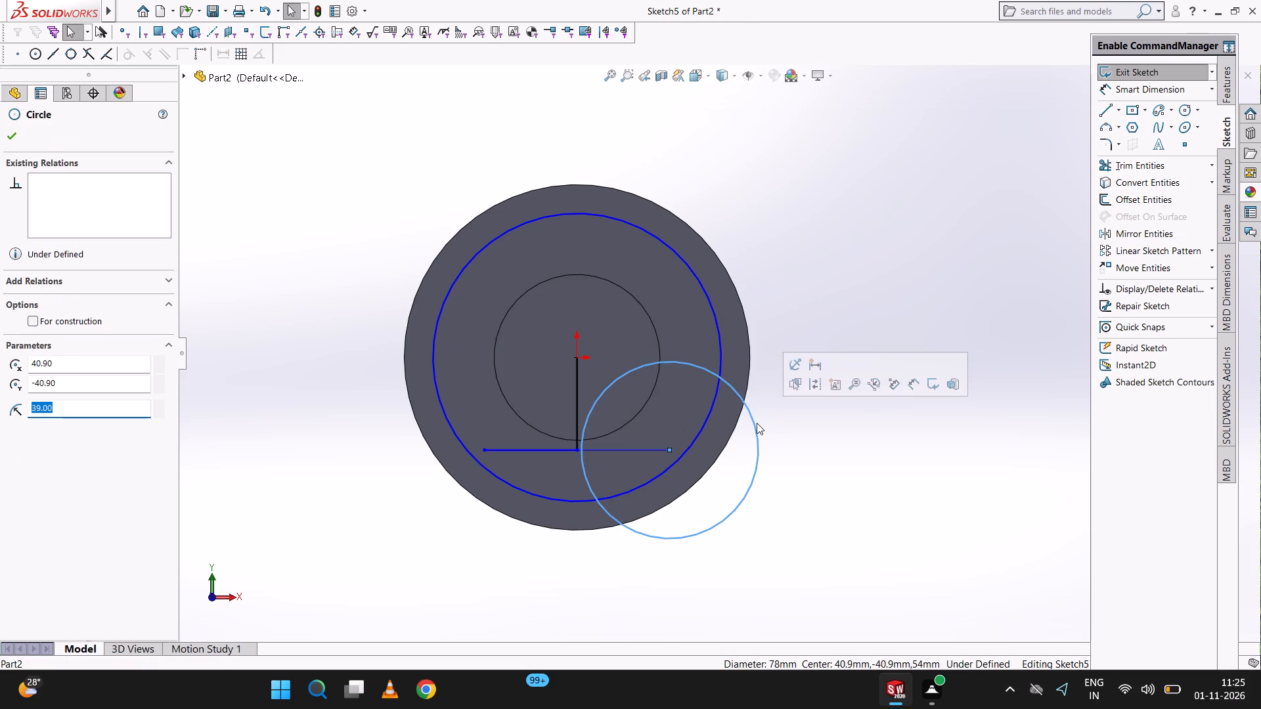
left_click(101, 409)
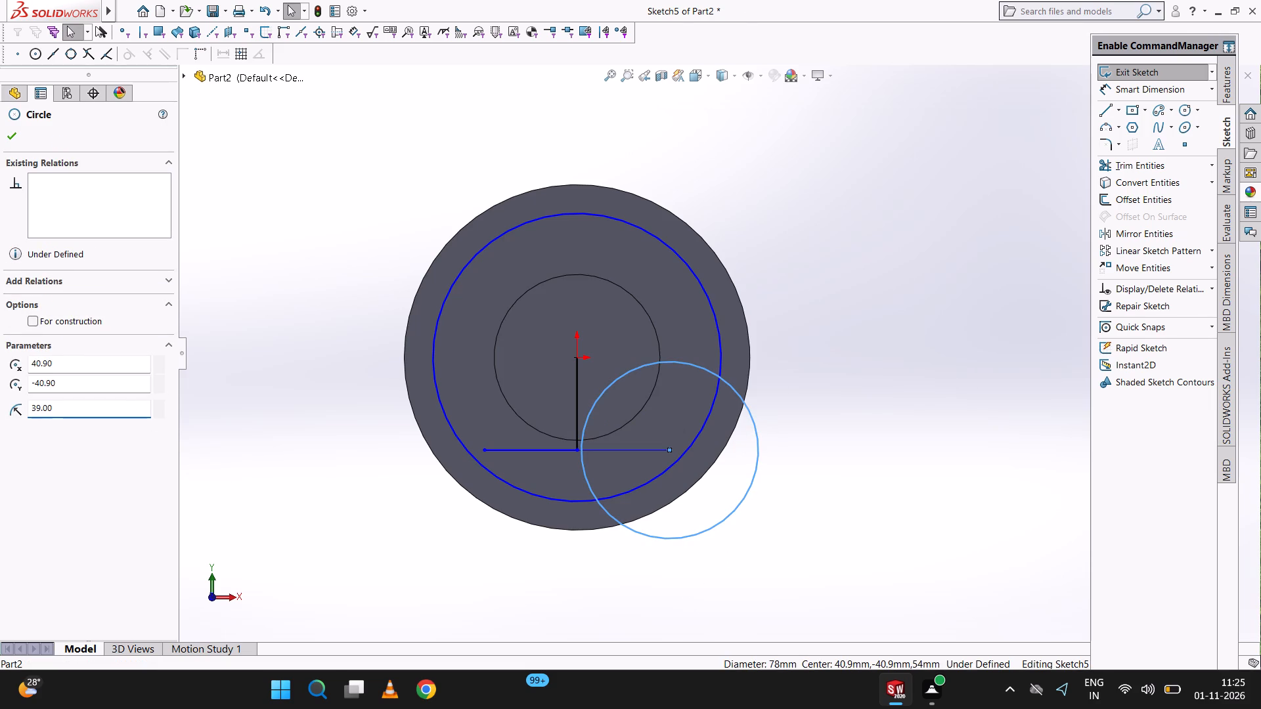
type("/2")
key("Return")
left_click(775, 172)
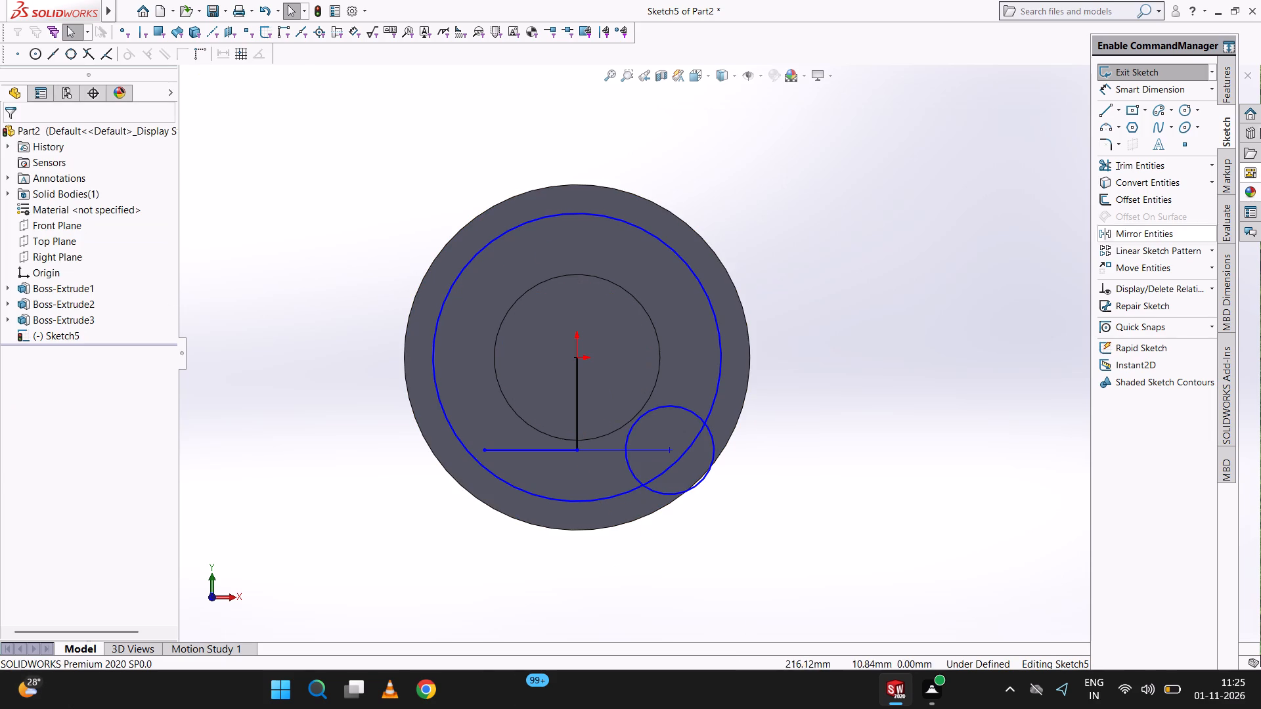
Add a 39 mm diameter dimension to the small circle at the +X, -Y corner.
left_click(1143, 87)
left_click(682, 406)
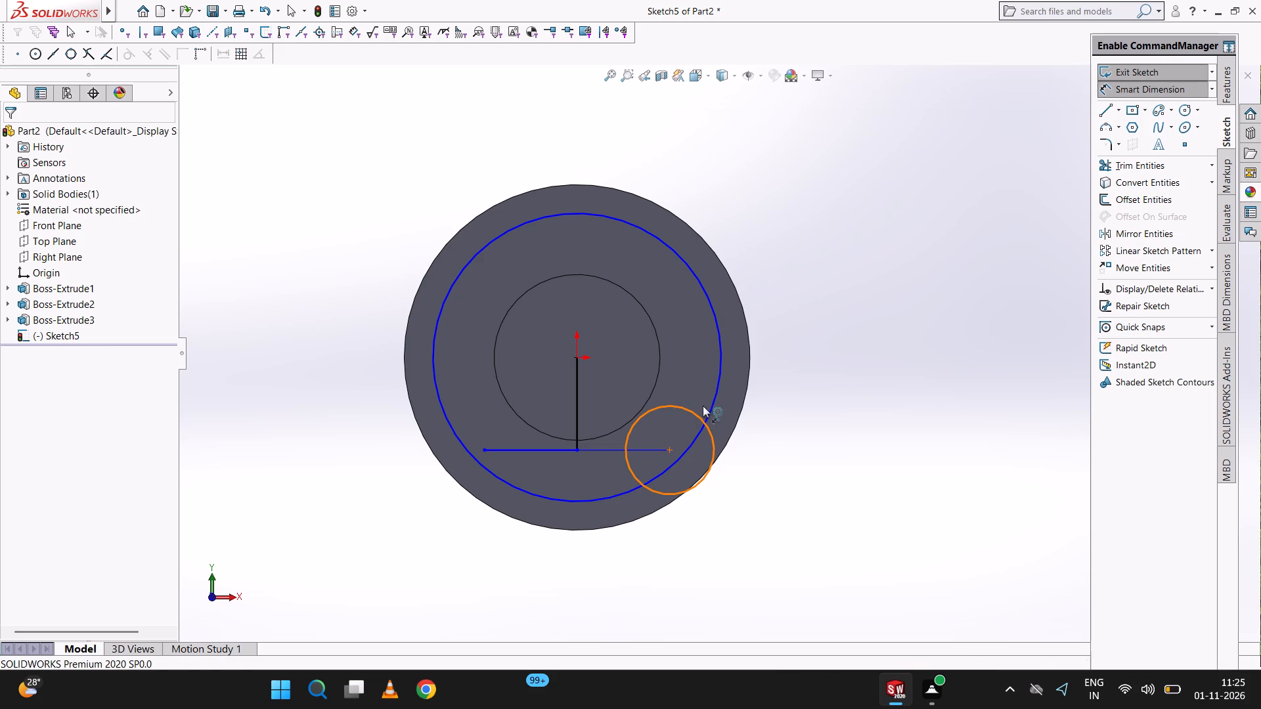
left_click(969, 410)
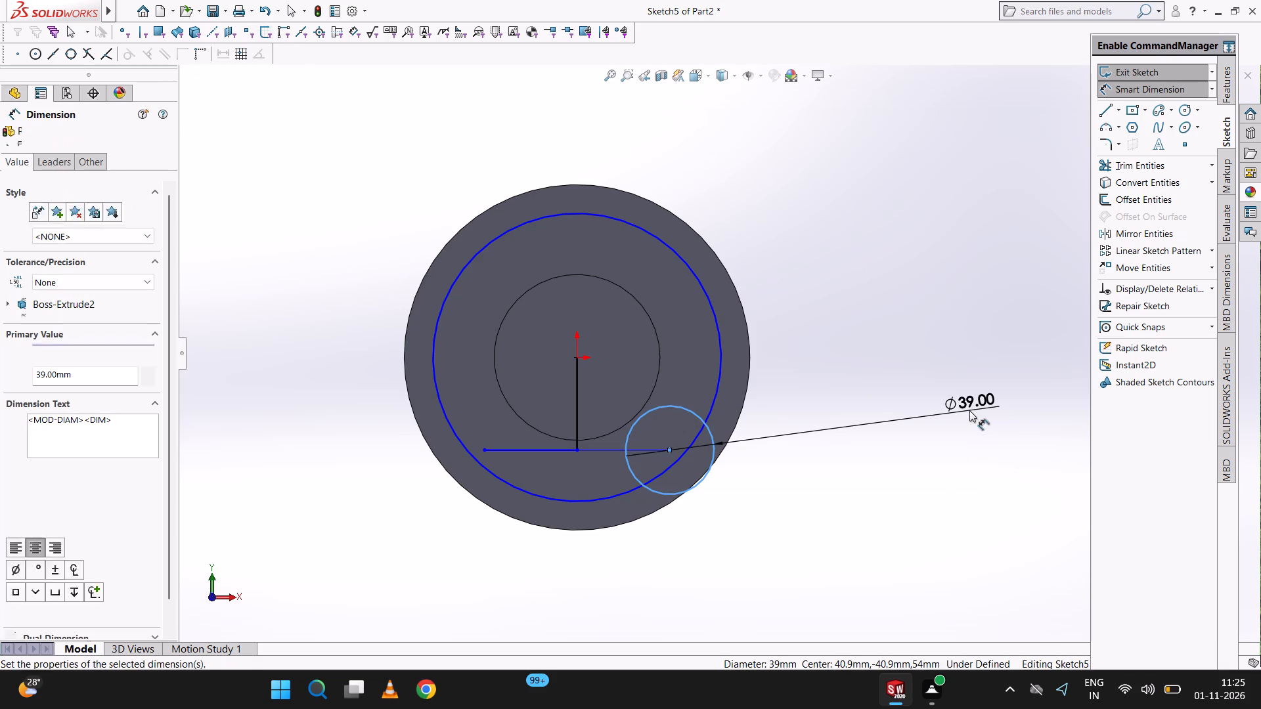
left_click(915, 387)
left_click(923, 203)
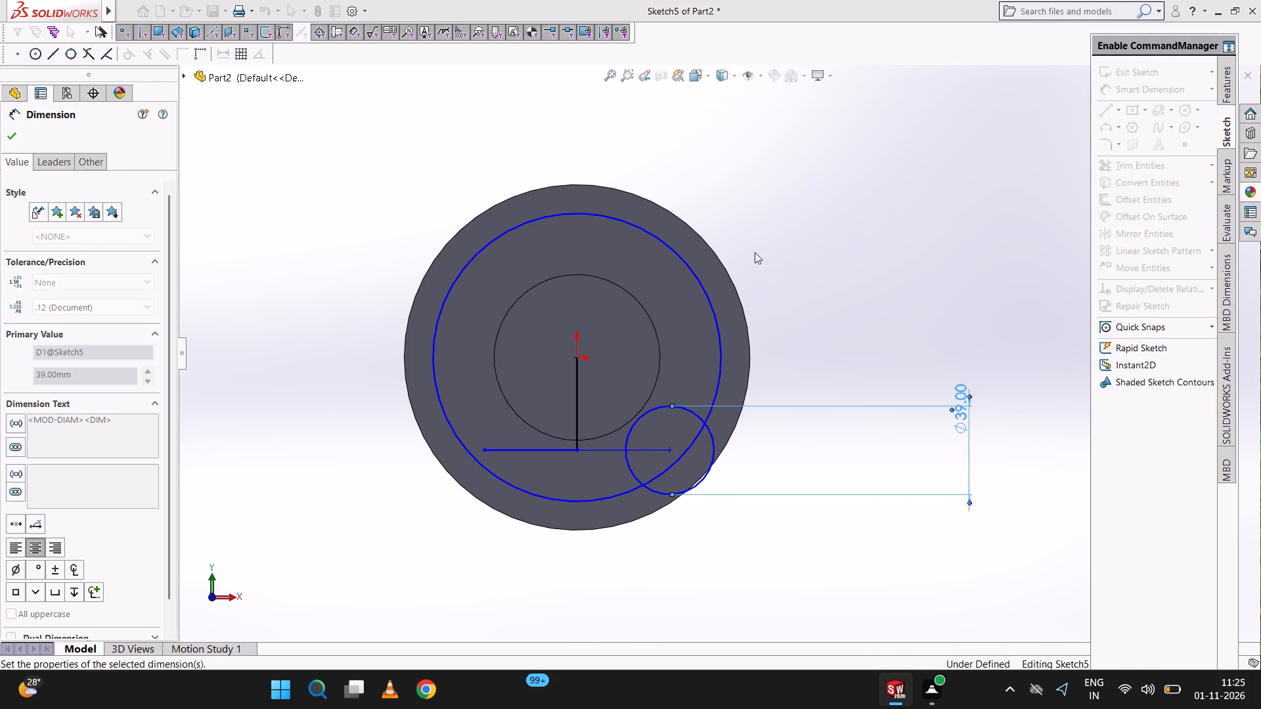
Add a 127 mm diameter dimension to the large sketch circle centred on the origin.
left_click(687, 266)
left_click(690, 264)
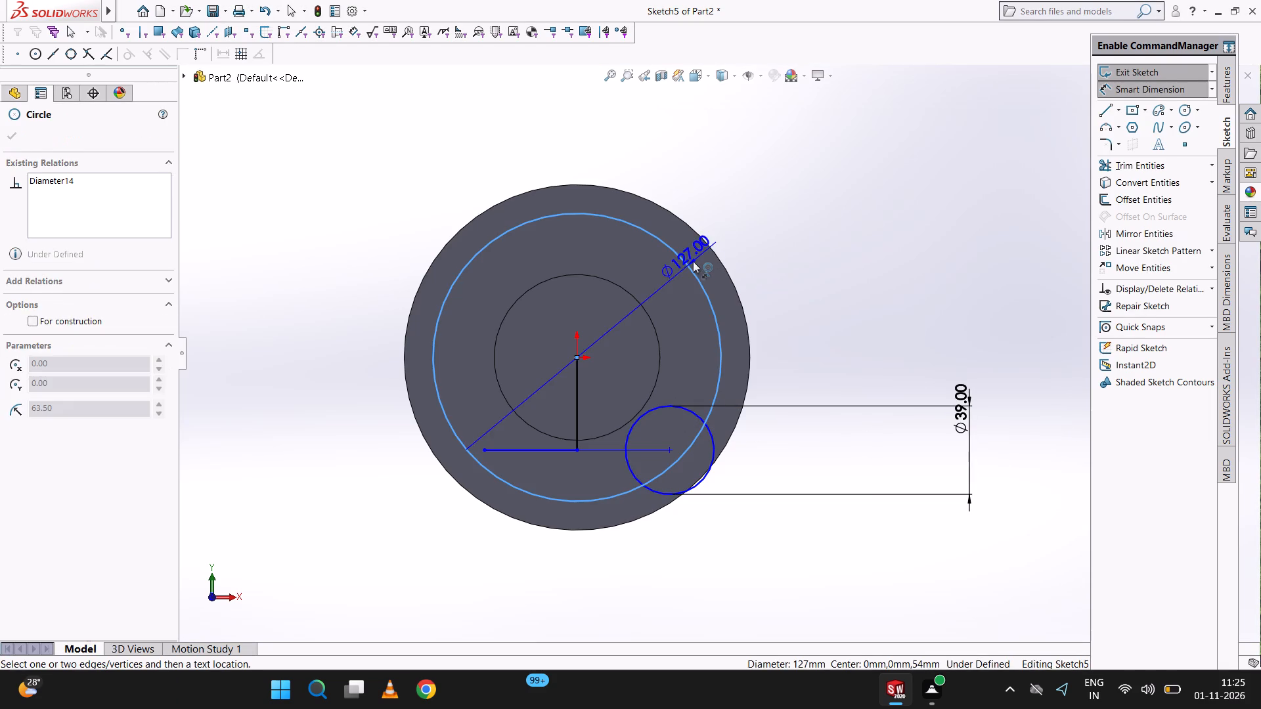
left_click(860, 188)
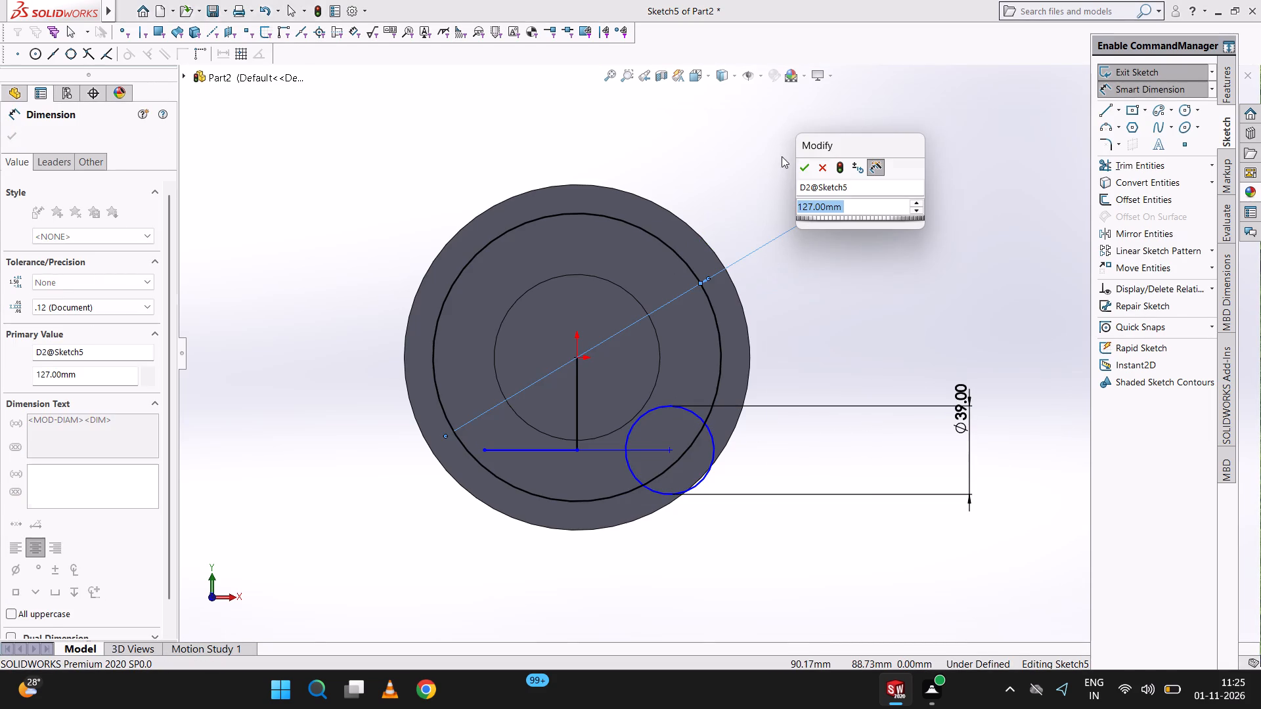
left_click(796, 163)
left_click(812, 161)
left_click(766, 159)
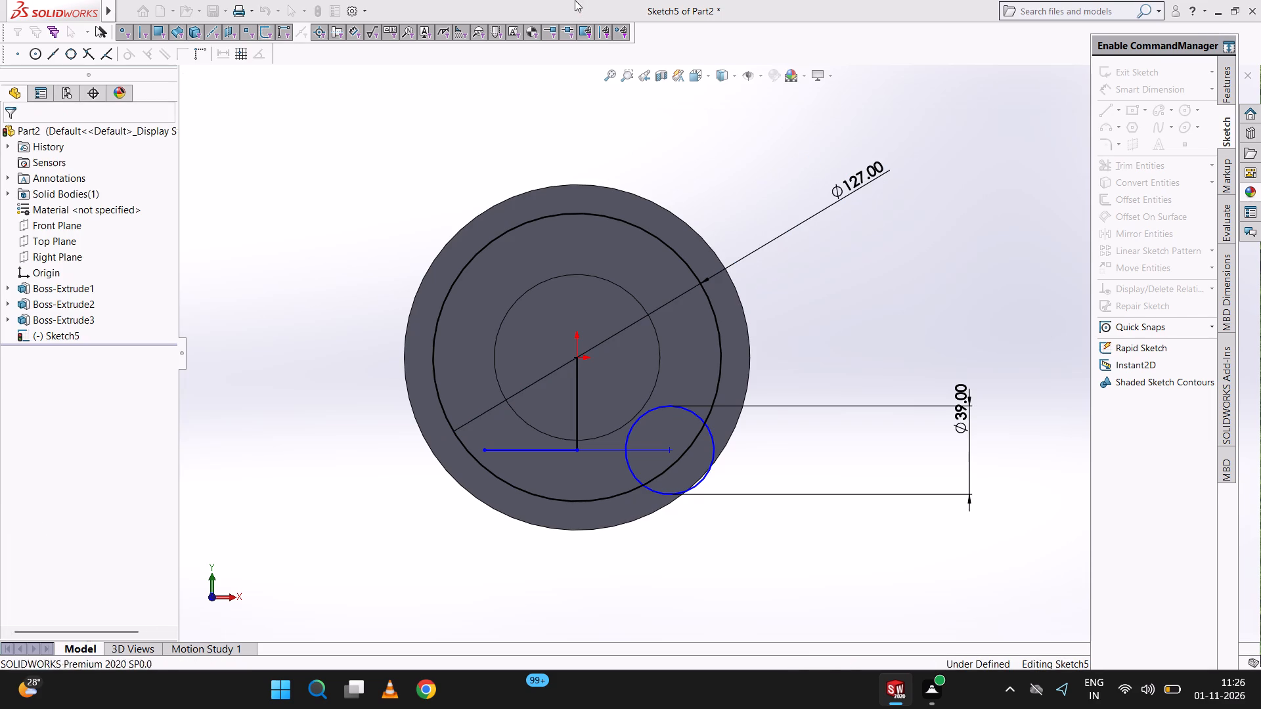
left_click(885, 319)
key("Escape")
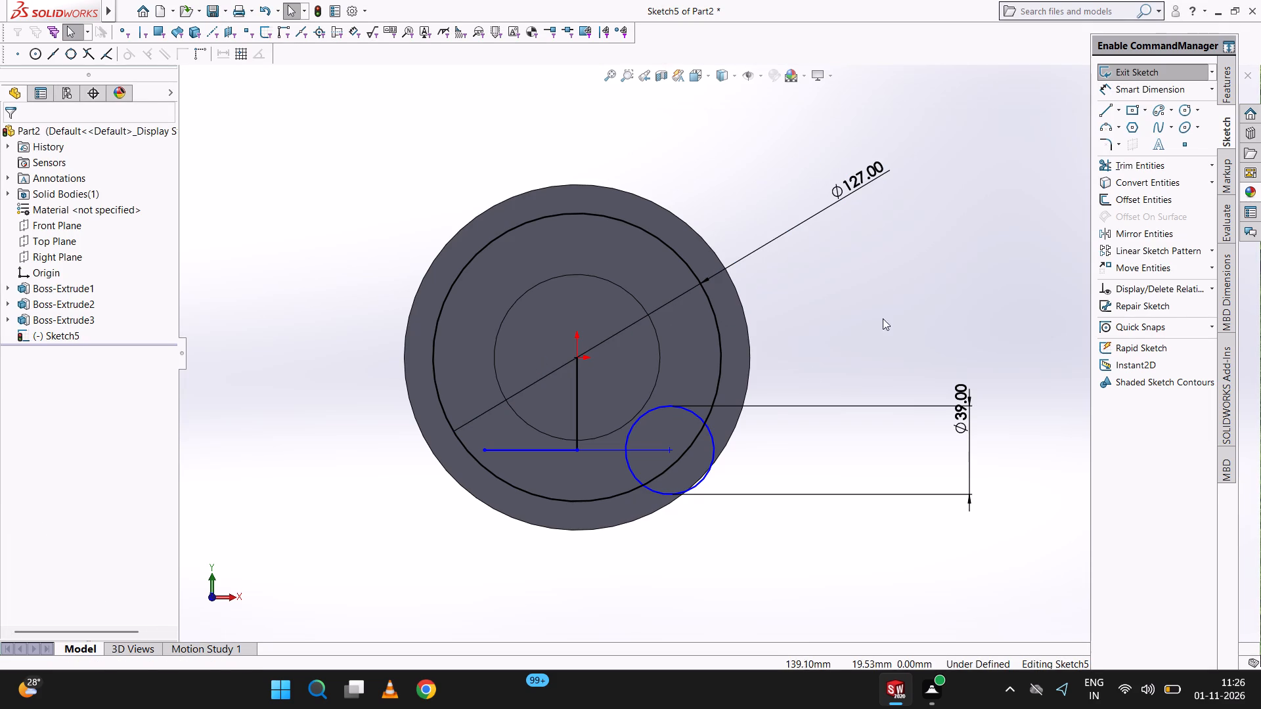
Make the 39 mm circle tangent to the 127 mm circle.
left_click(711, 473, "ctrl")
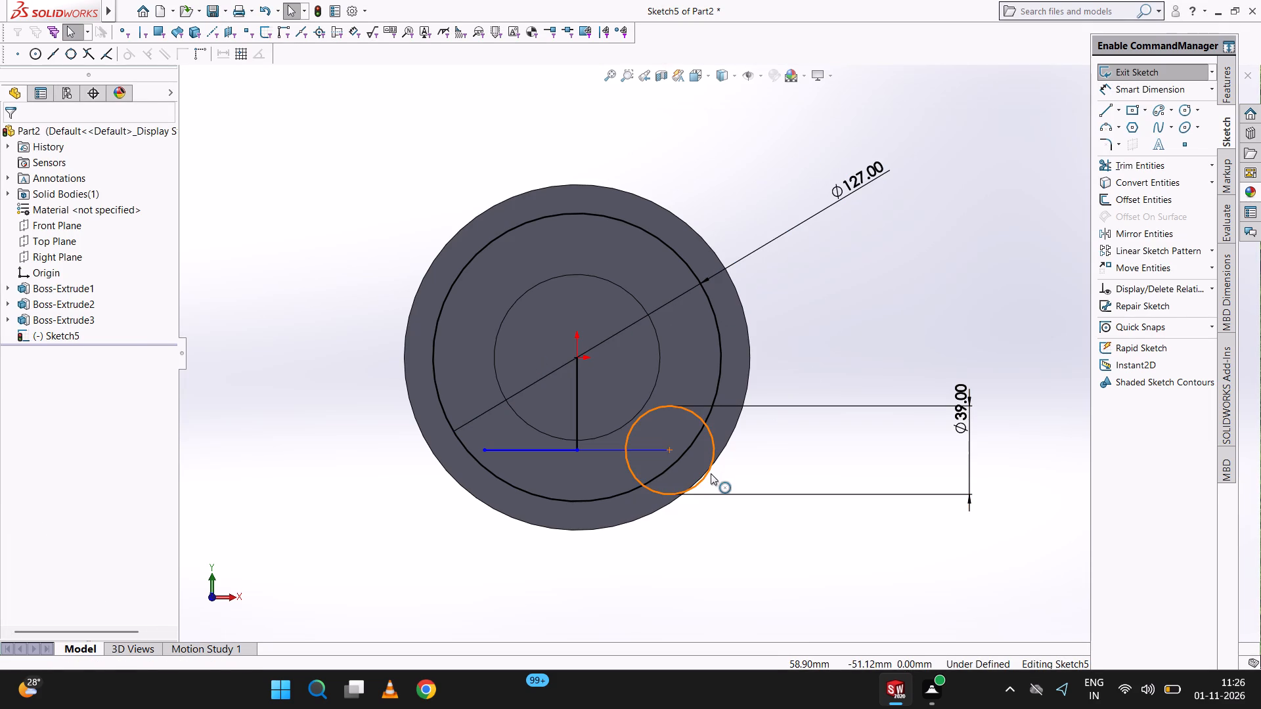
left_click(680, 456, "ctrl")
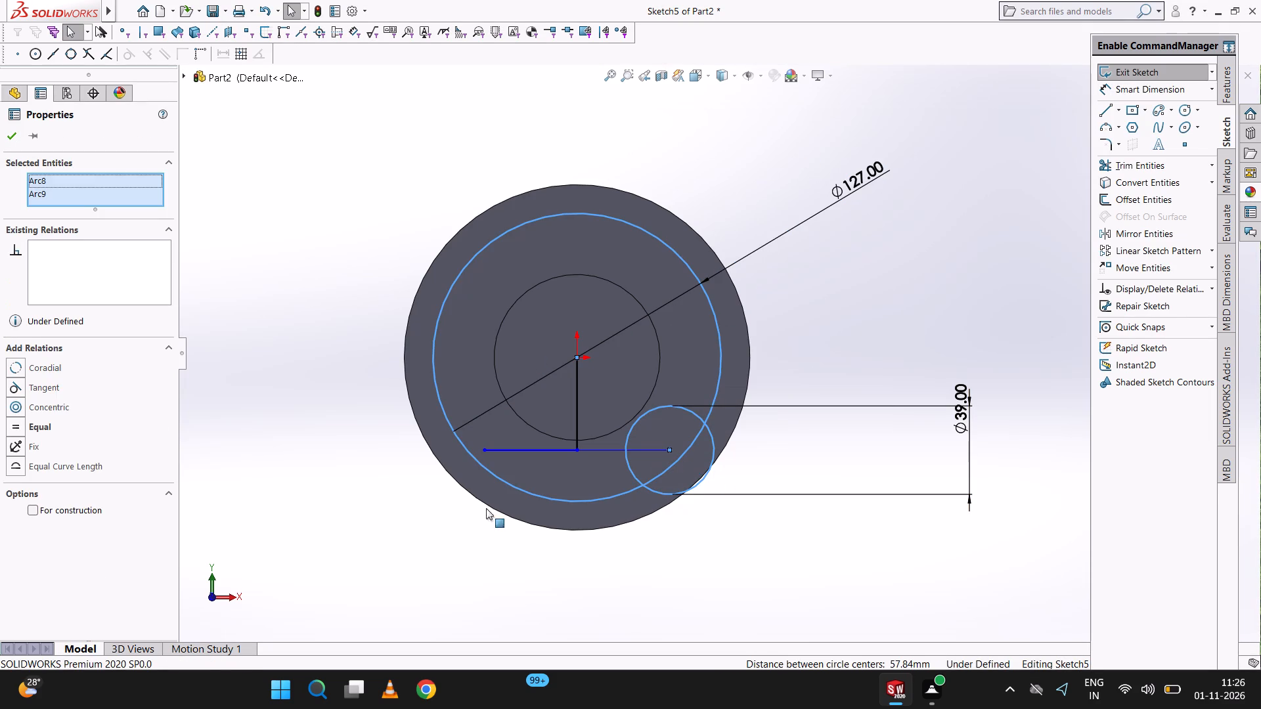
left_click(33, 381)
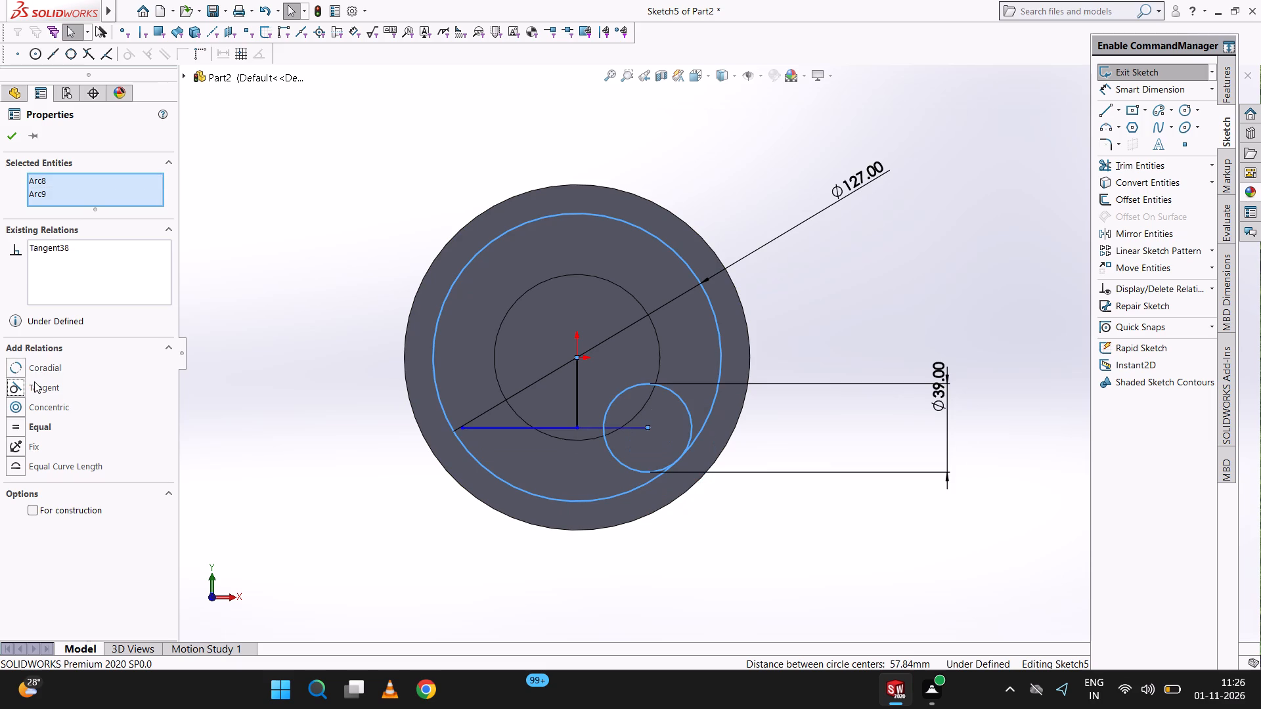
left_click(935, 324)
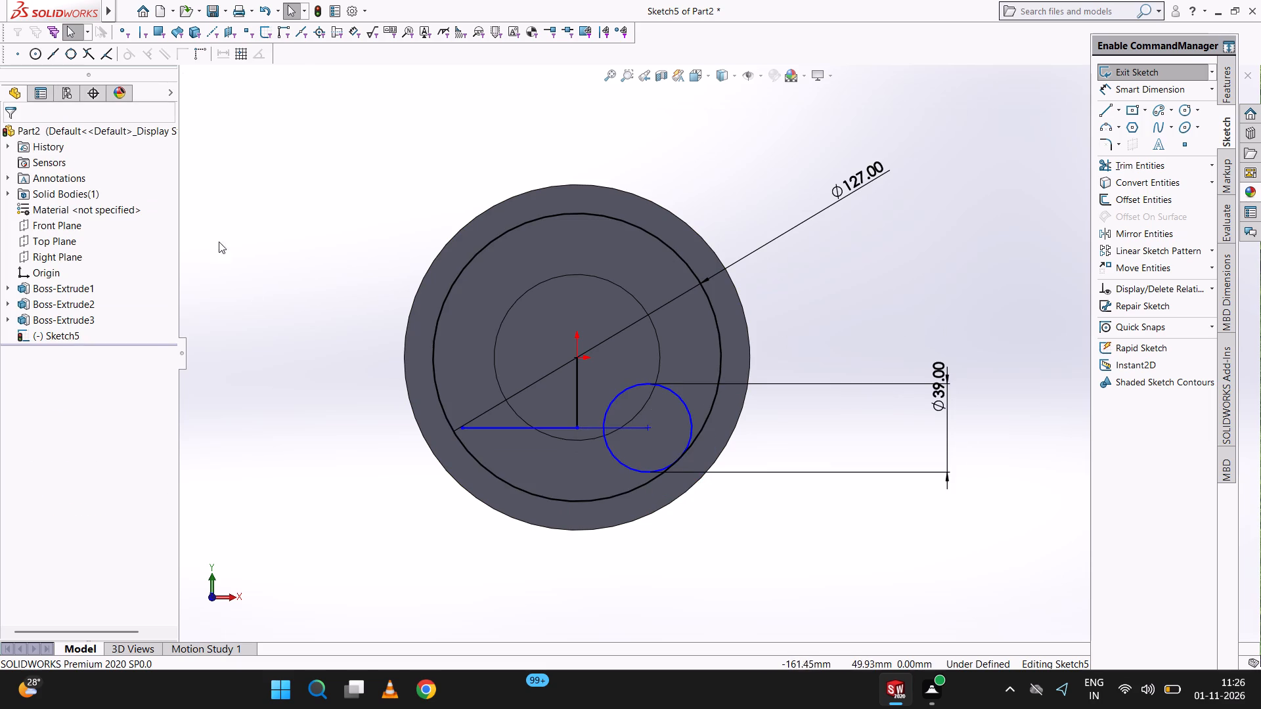
Add a vertical dimension between the origin and the 39 mm circle's centre, and try to bring up the outlet housing's Sketch2 for reference.
left_click(1181, 88)
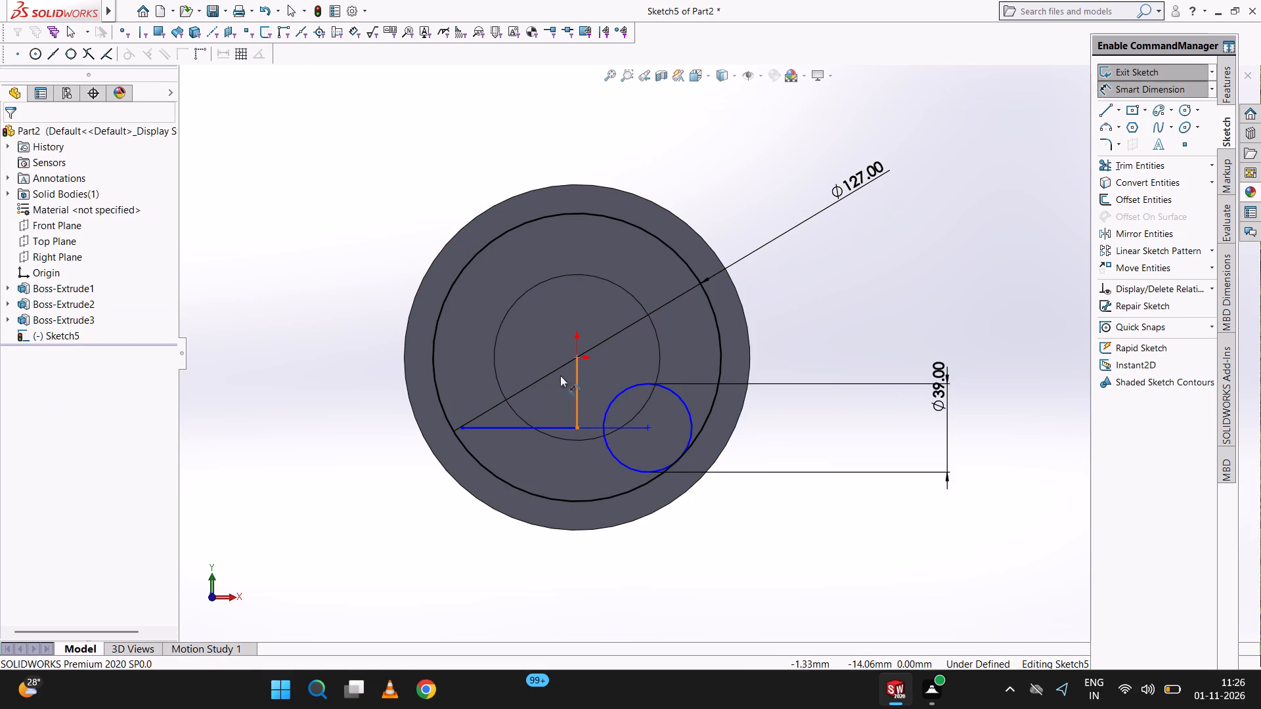
left_click(575, 356)
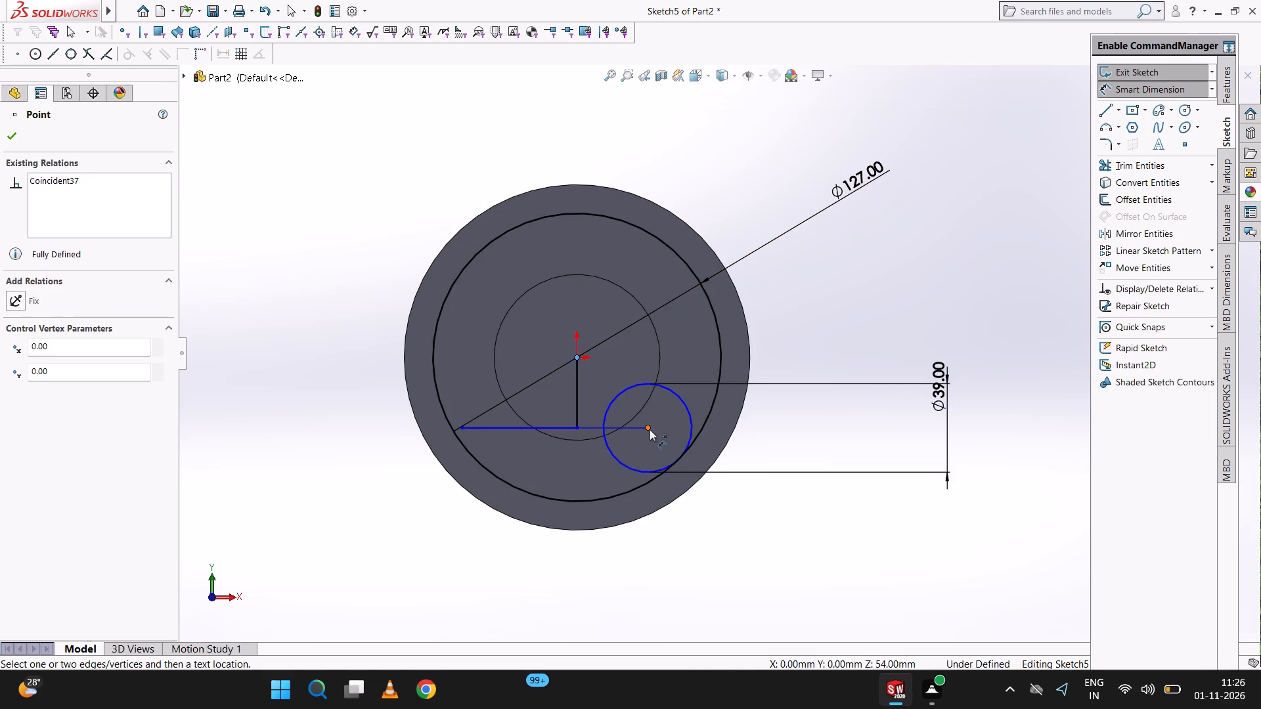
left_click(650, 427)
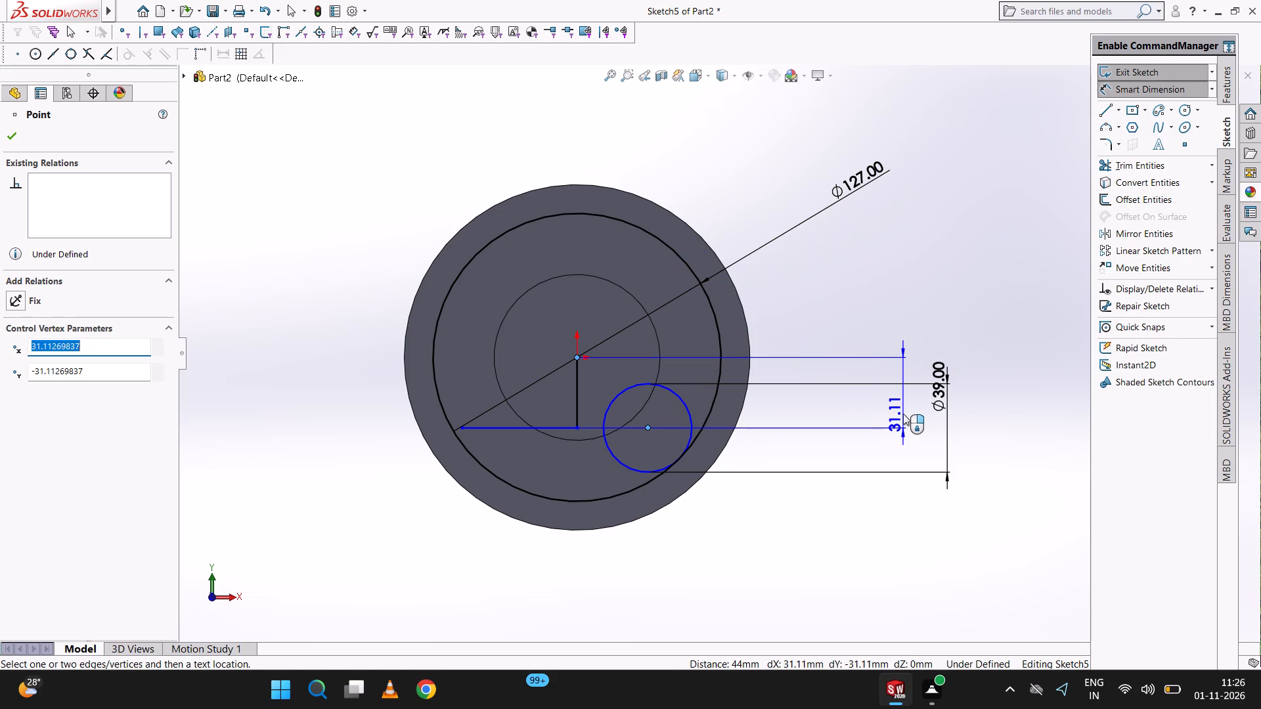
left_click(903, 414)
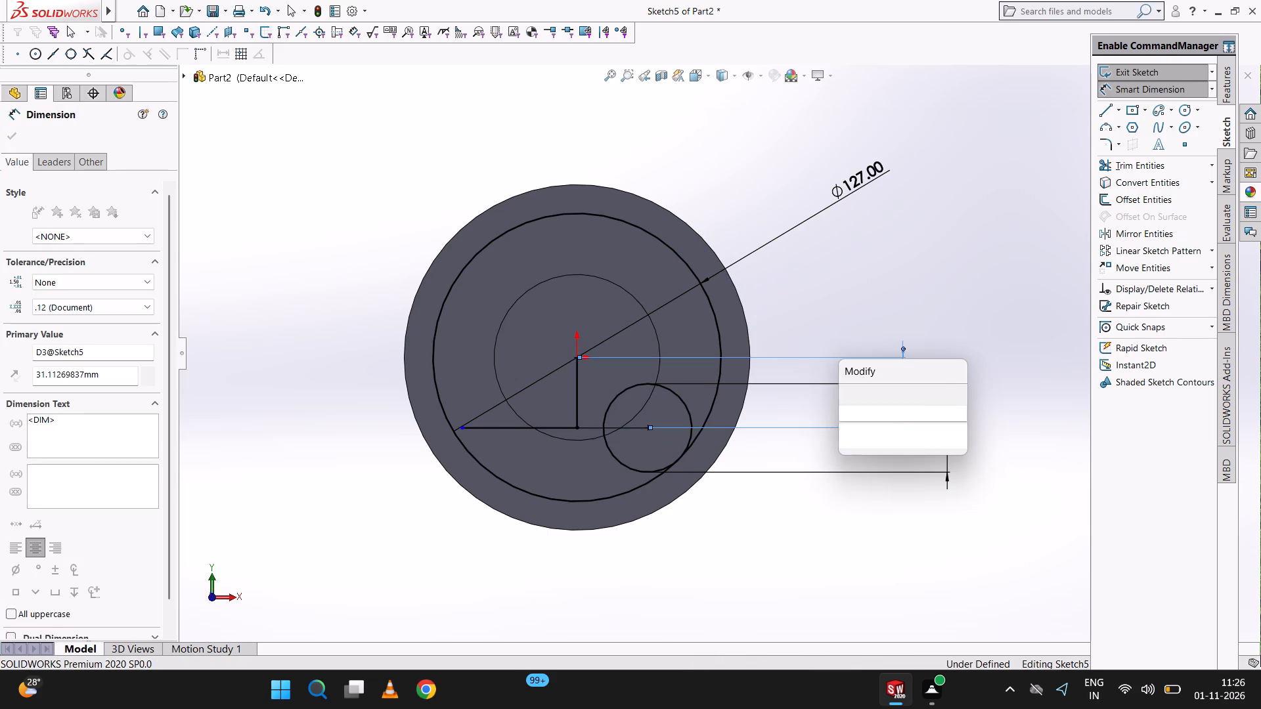
left_click(865, 583)
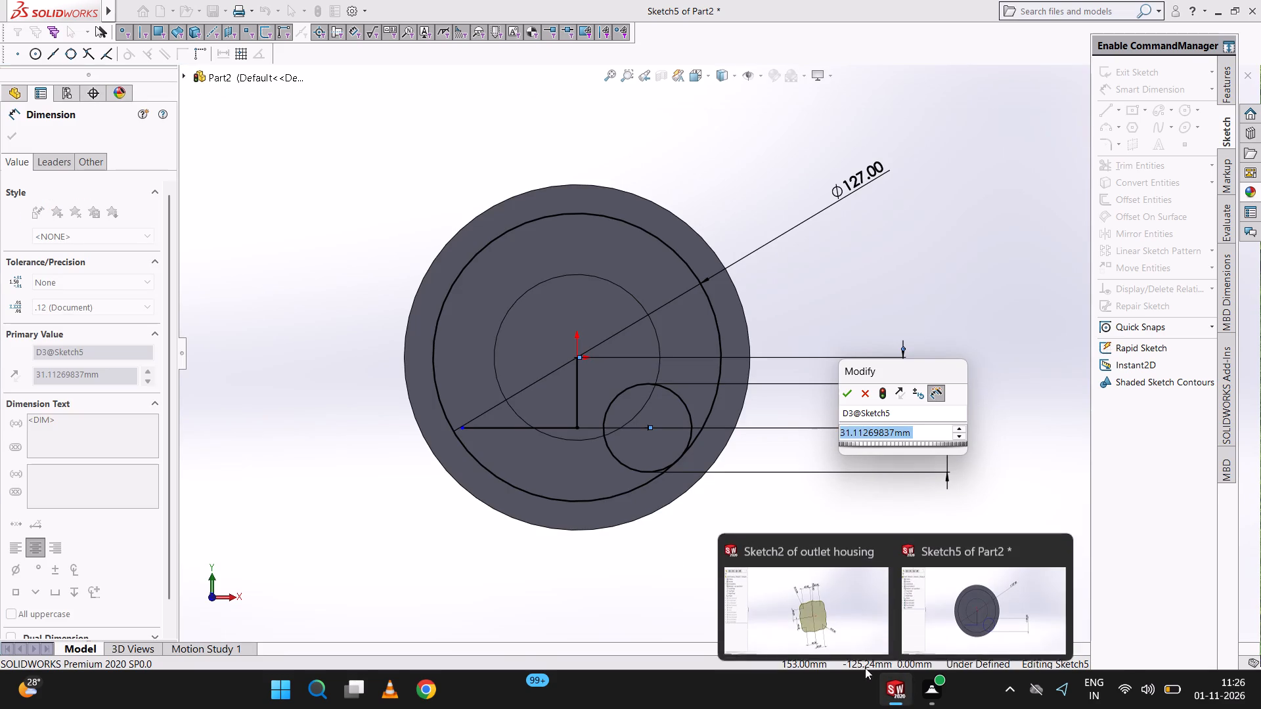
left_click(827, 635)
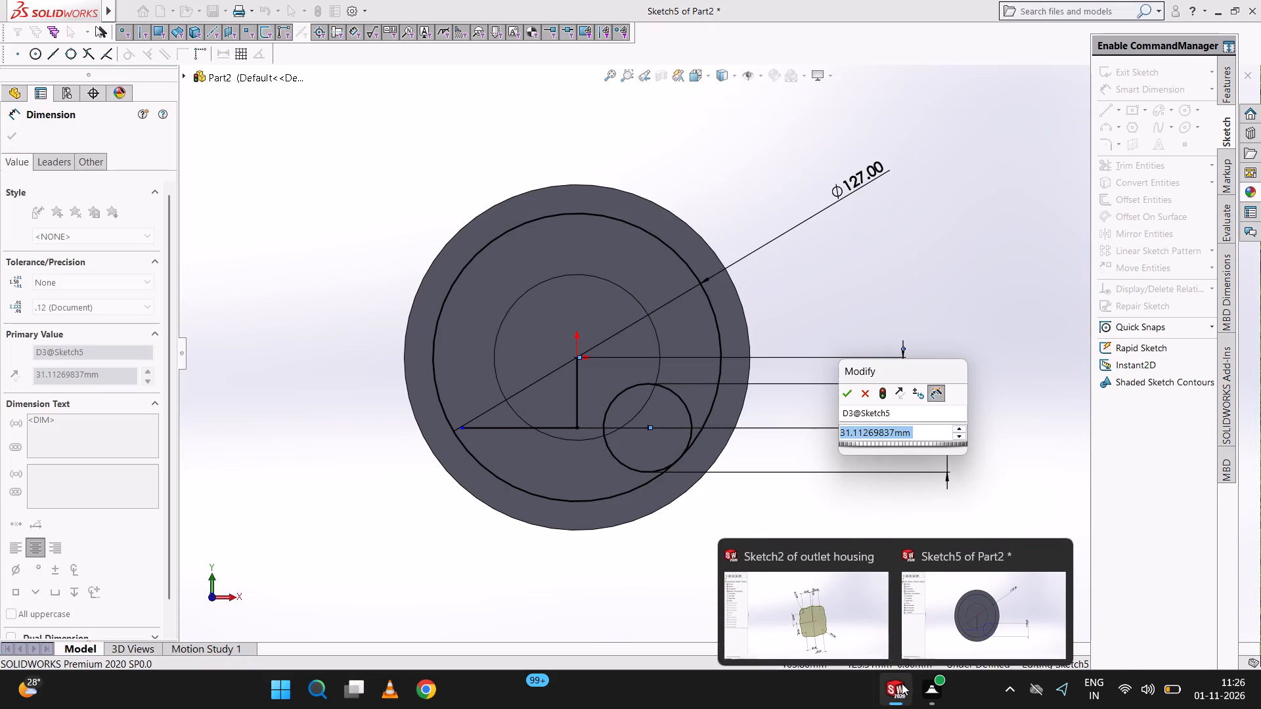
left_click(840, 611)
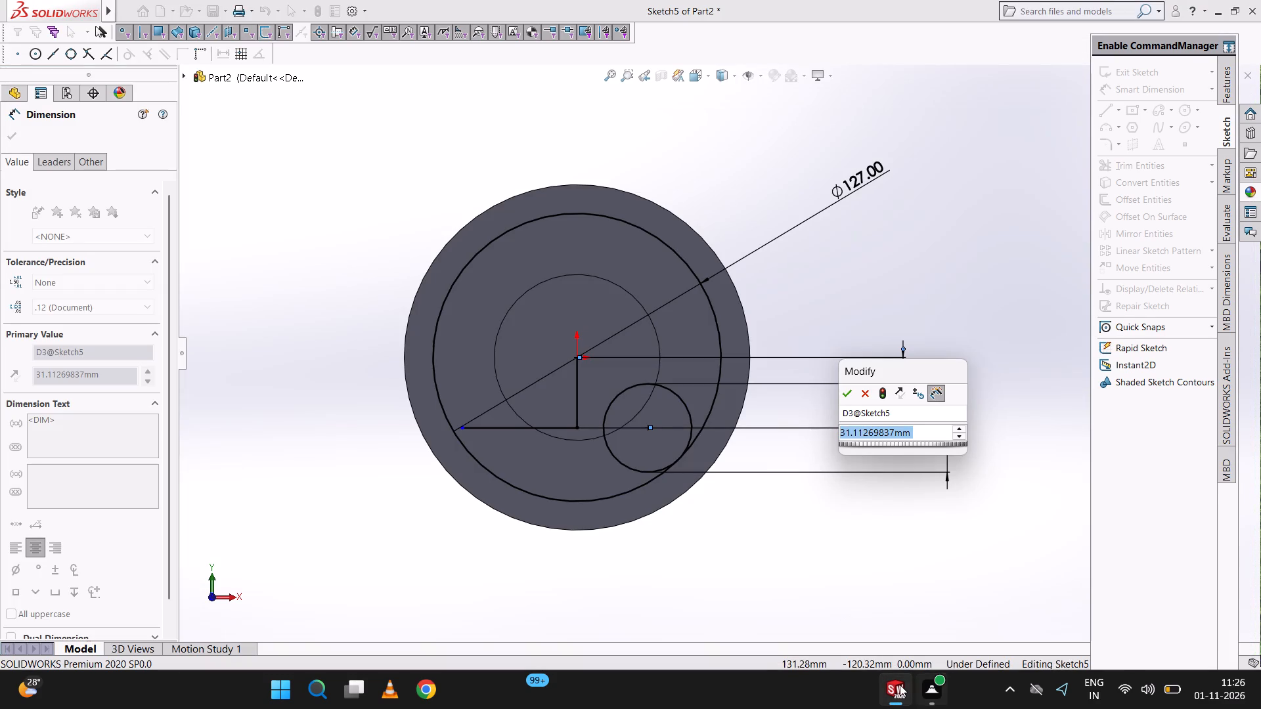
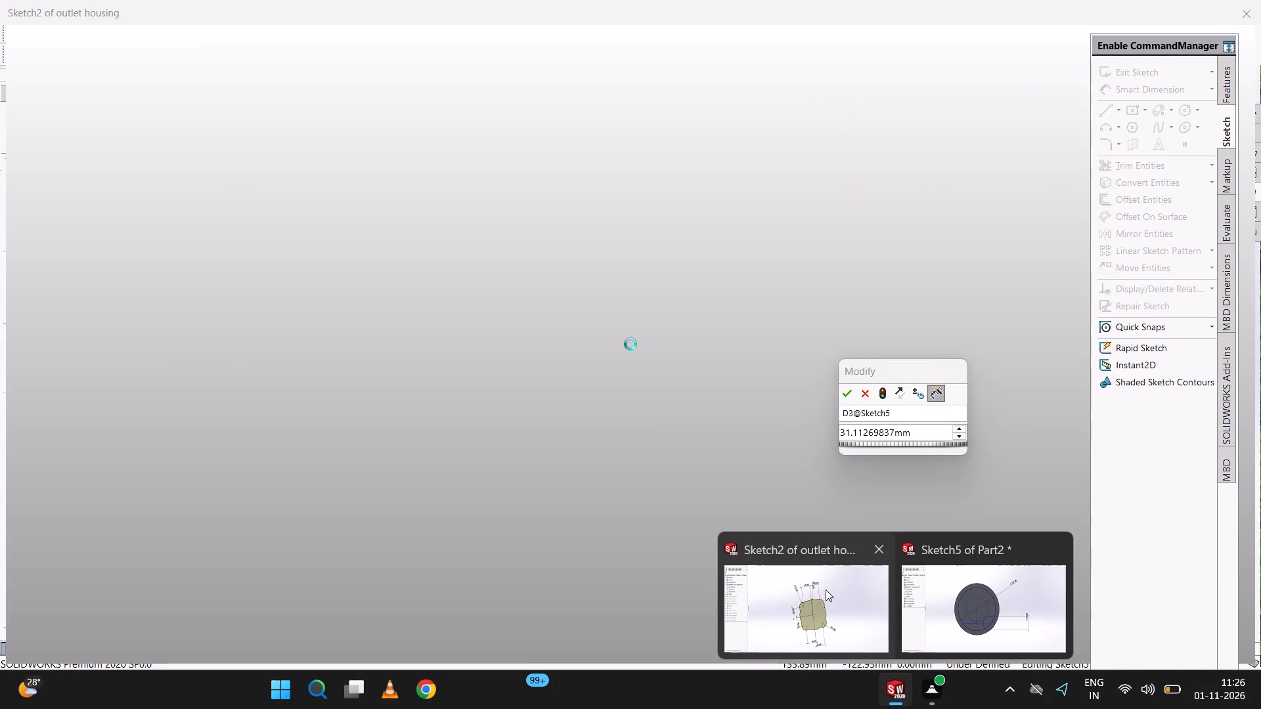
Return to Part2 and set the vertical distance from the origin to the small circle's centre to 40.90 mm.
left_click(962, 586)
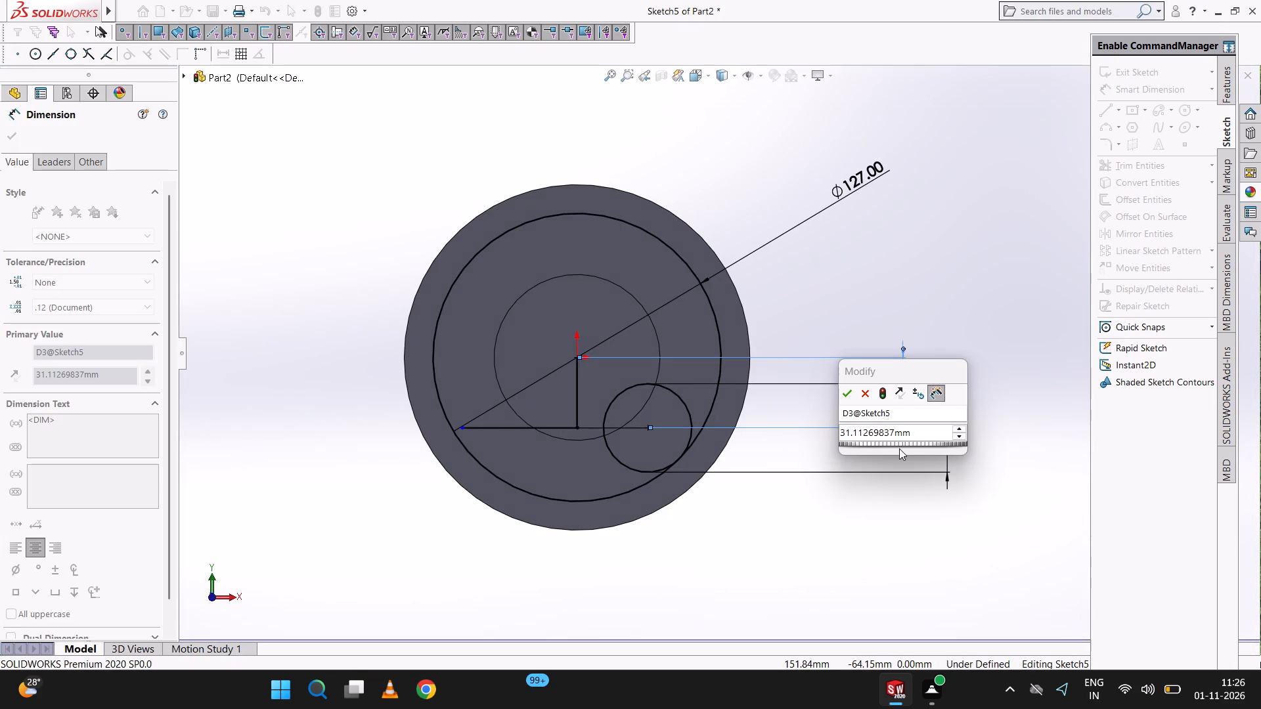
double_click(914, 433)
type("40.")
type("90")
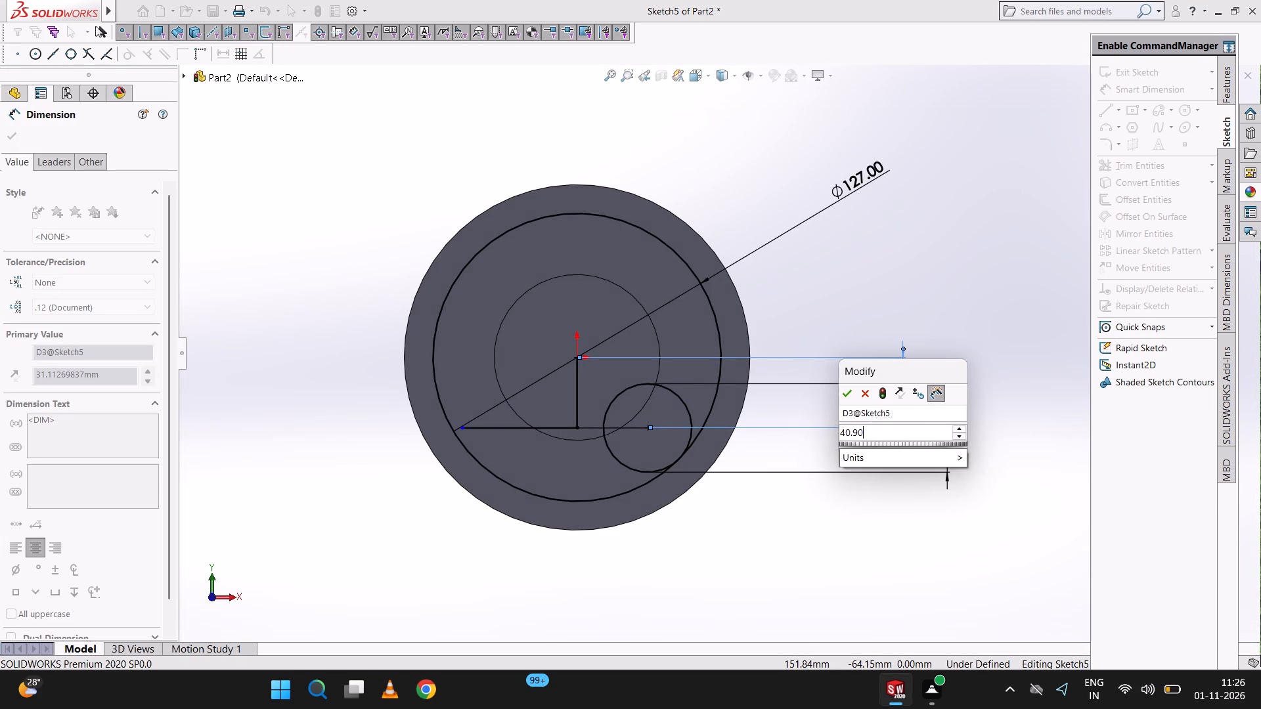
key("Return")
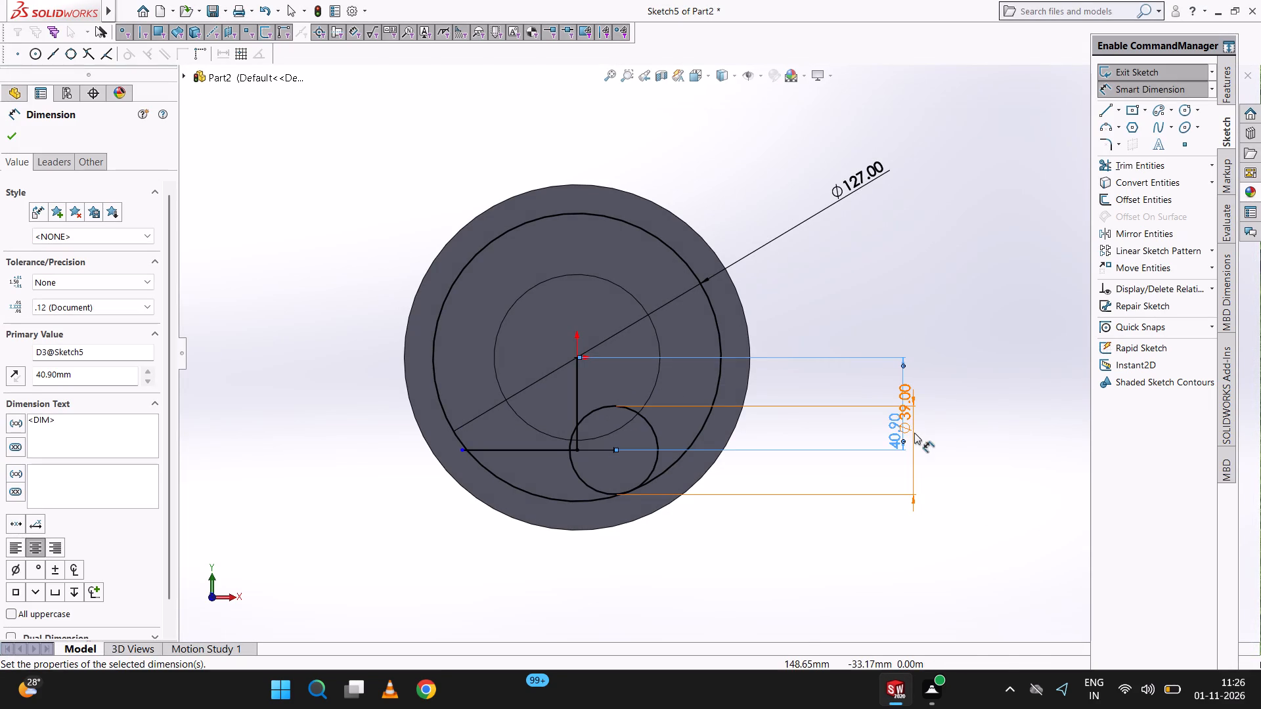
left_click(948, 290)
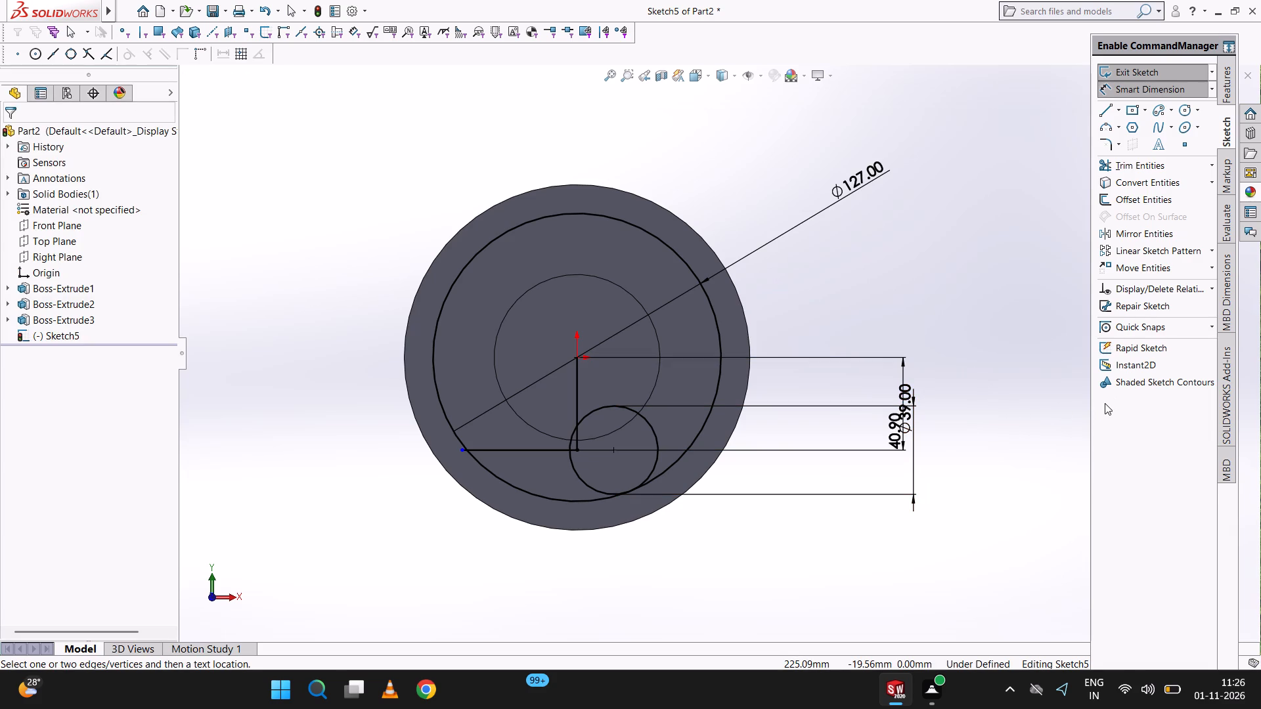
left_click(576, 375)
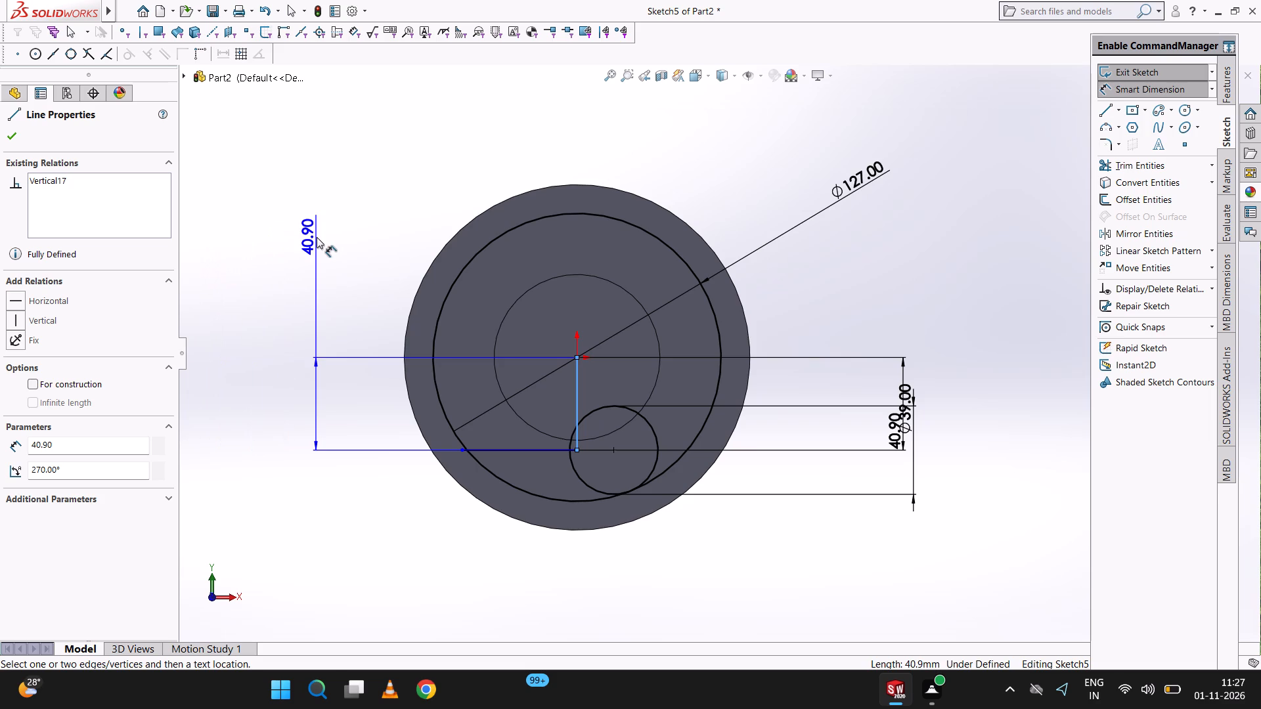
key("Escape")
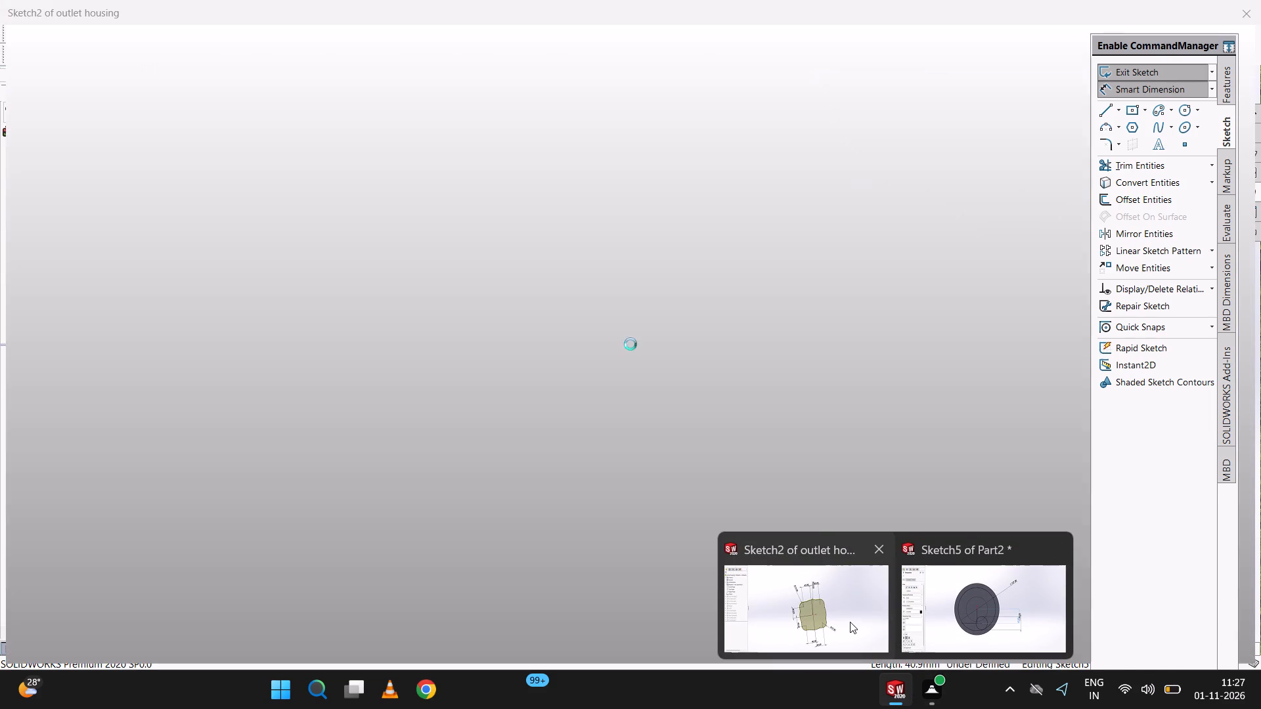
Switch to the outlet housing's Sketch2 and examine its corner-centre offsets and radii from several angles.
left_click(850, 622)
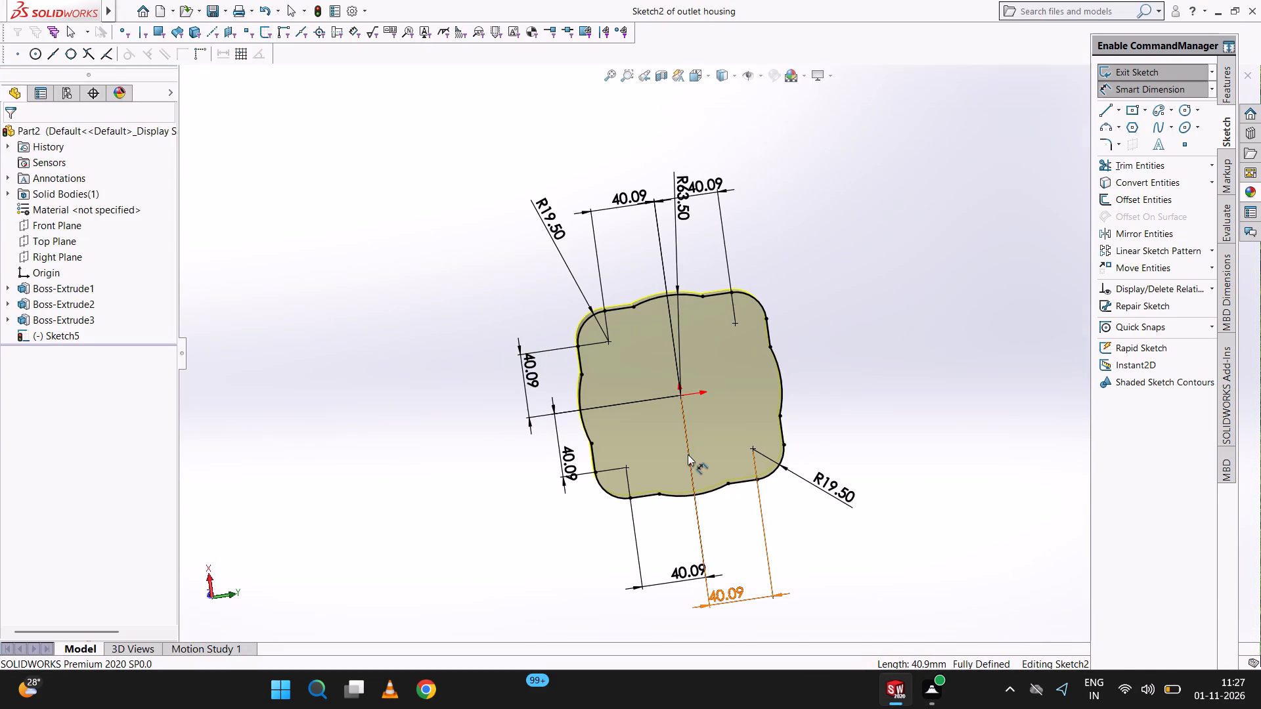
middle_click_drag(689, 454, 709, 286)
middle_click_drag(730, 313, 834, 215)
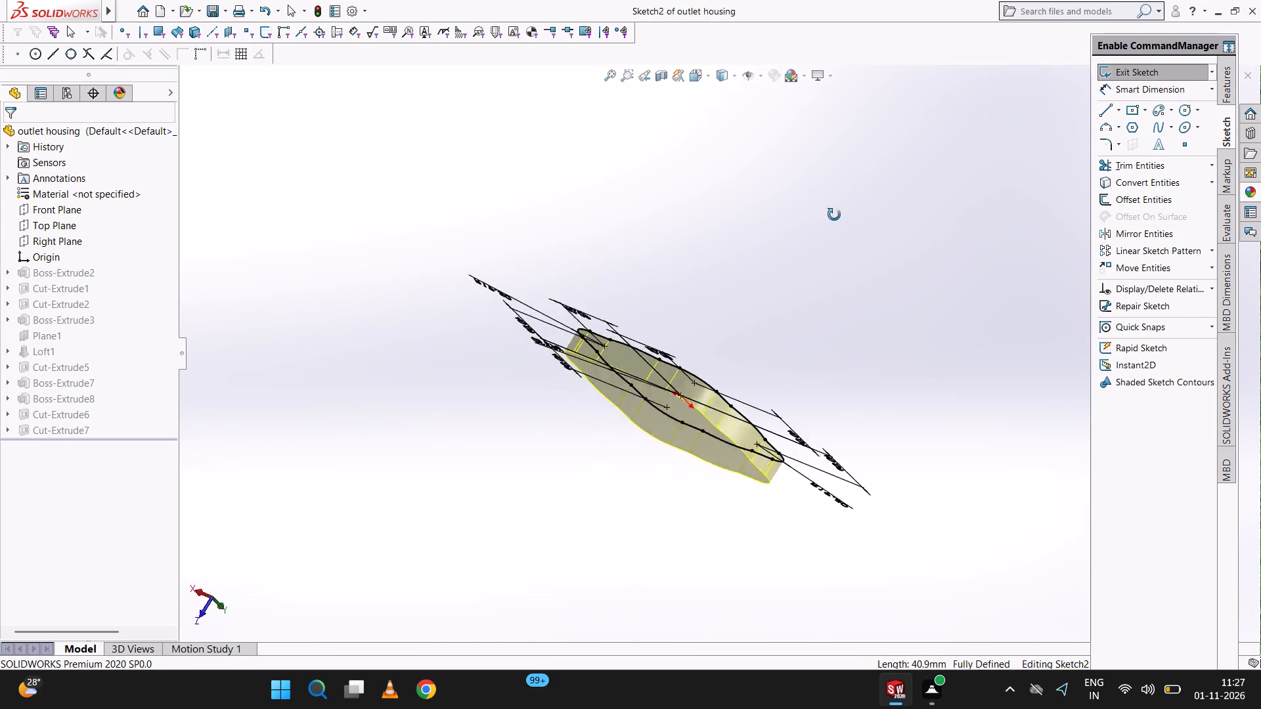
middle_click_drag(834, 215, 763, 612)
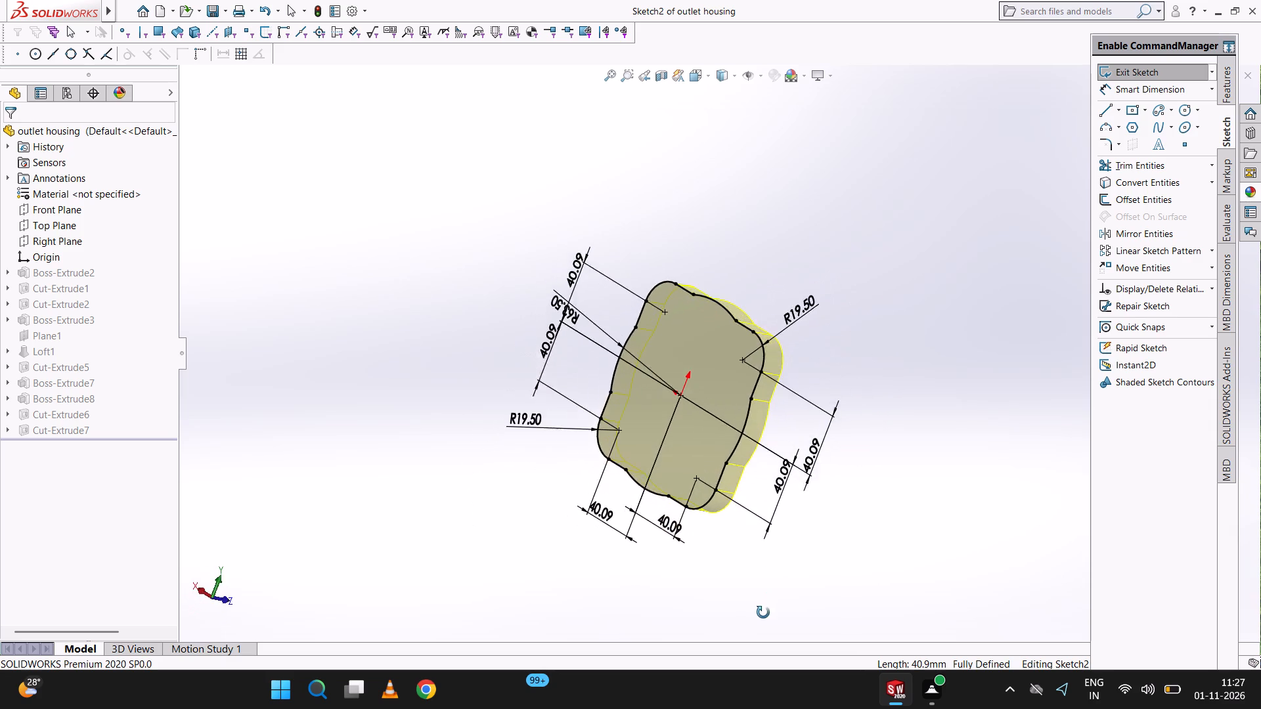
middle_click_drag(763, 612, 861, 592)
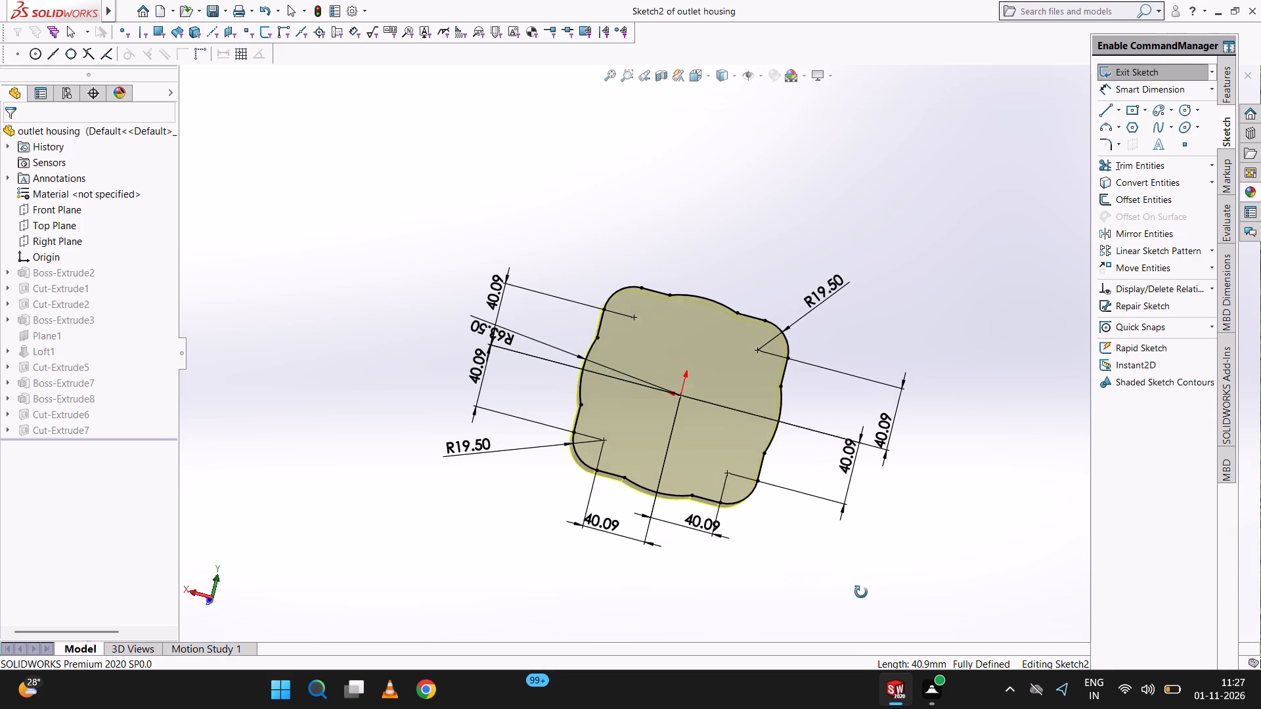
middle_click_drag(861, 592, 864, 593)
left_click_drag(960, 198, 541, 477)
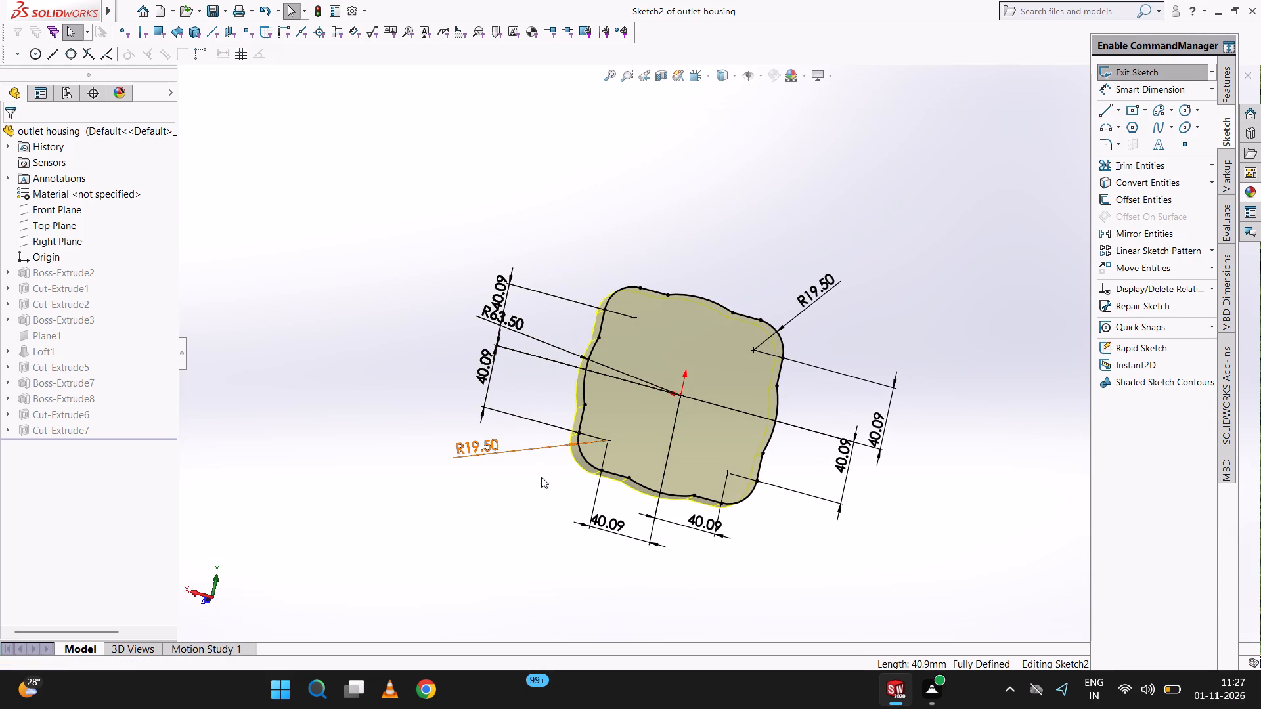
left_click_drag(541, 477, 600, 483)
middle_click_drag(752, 536, 714, 526)
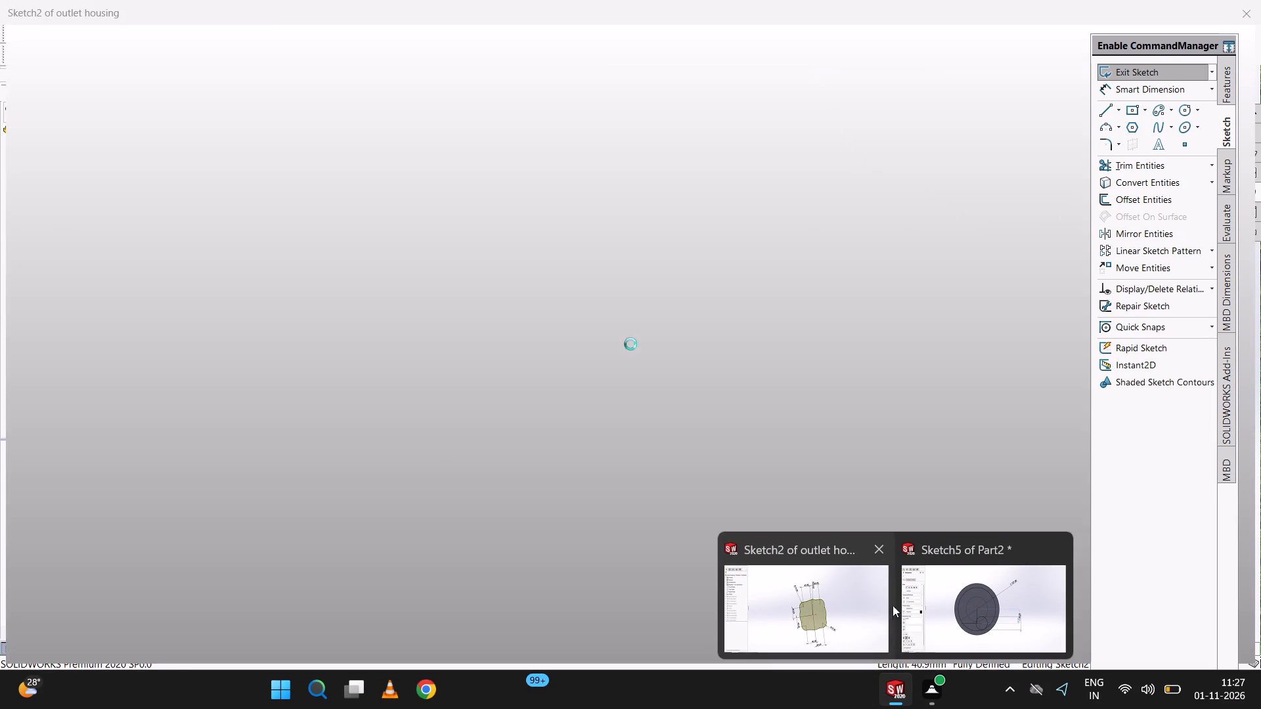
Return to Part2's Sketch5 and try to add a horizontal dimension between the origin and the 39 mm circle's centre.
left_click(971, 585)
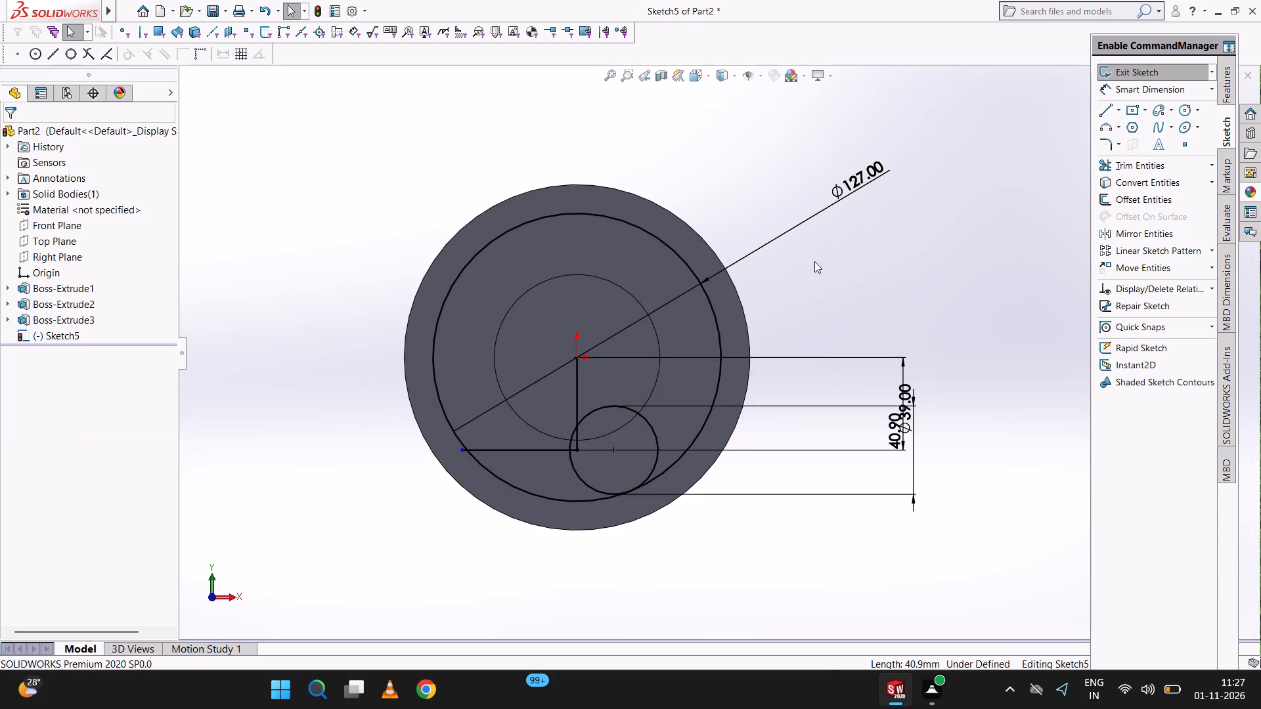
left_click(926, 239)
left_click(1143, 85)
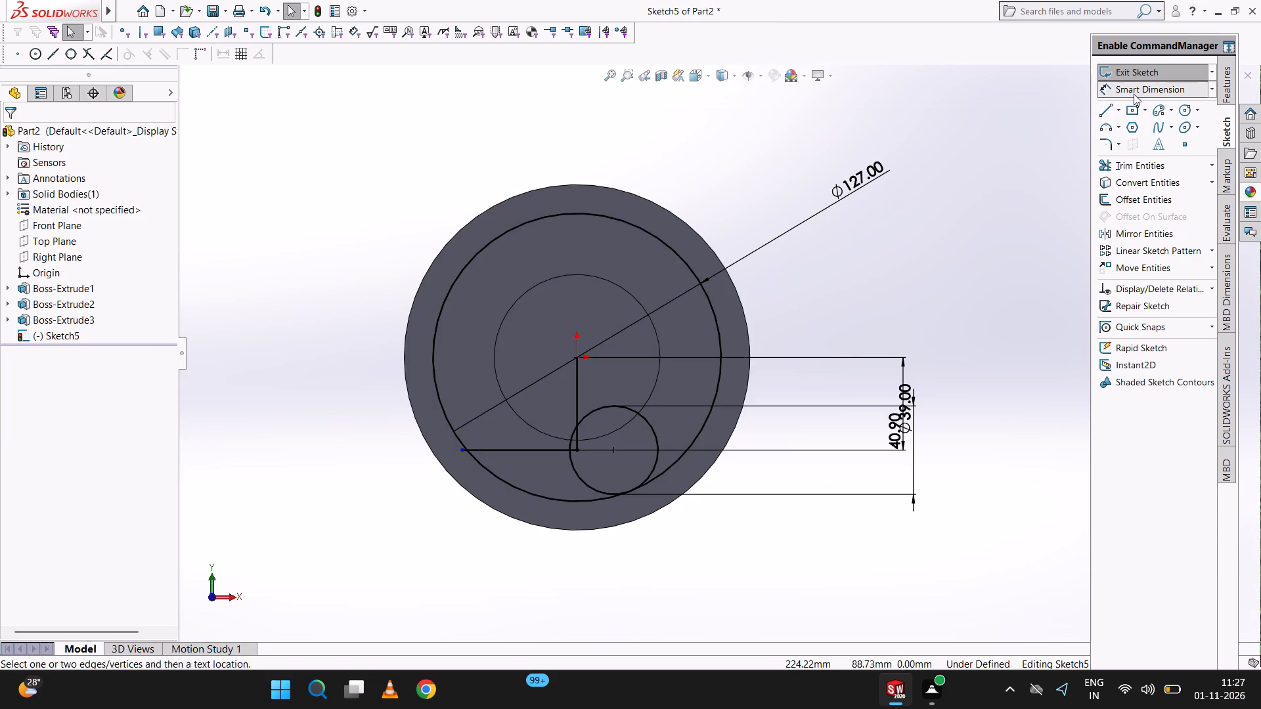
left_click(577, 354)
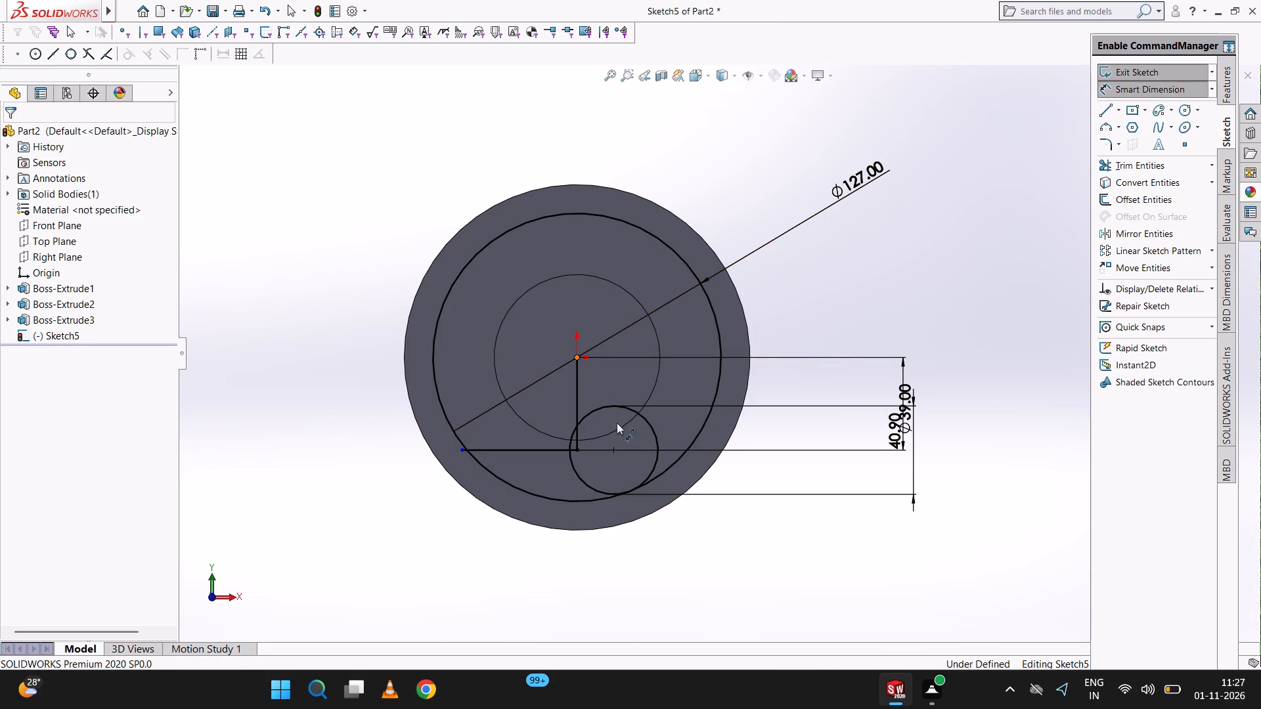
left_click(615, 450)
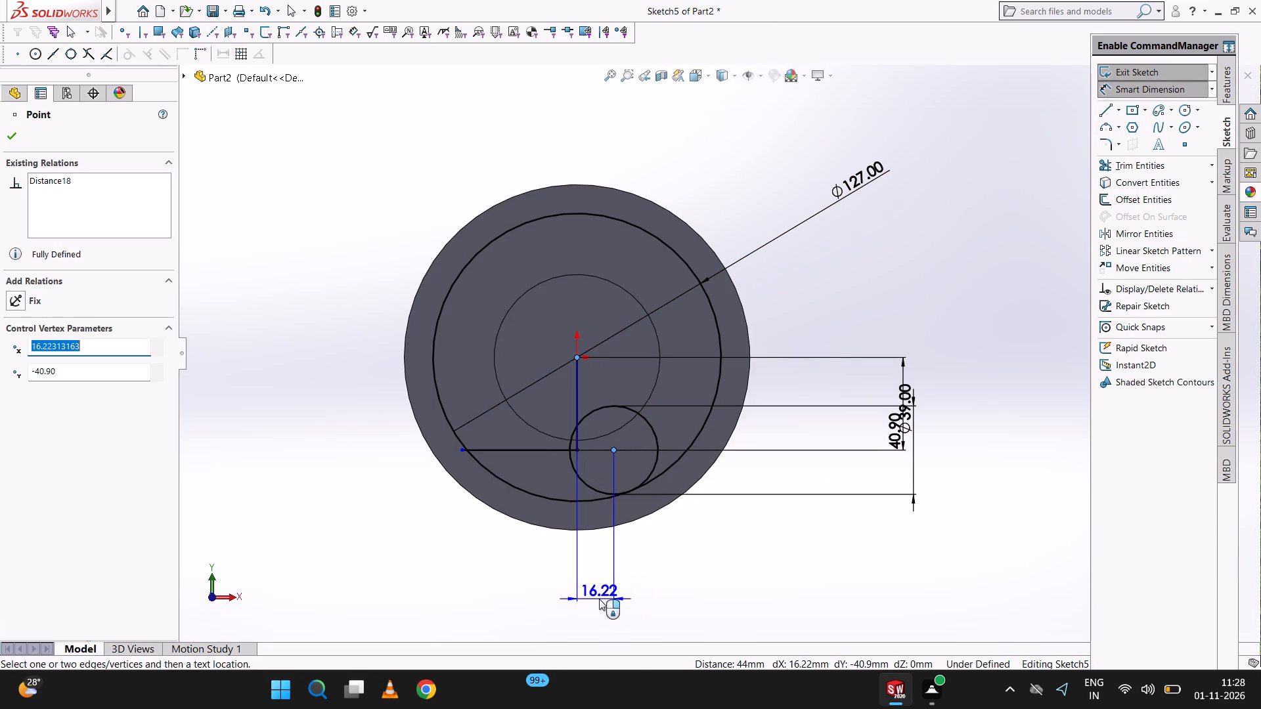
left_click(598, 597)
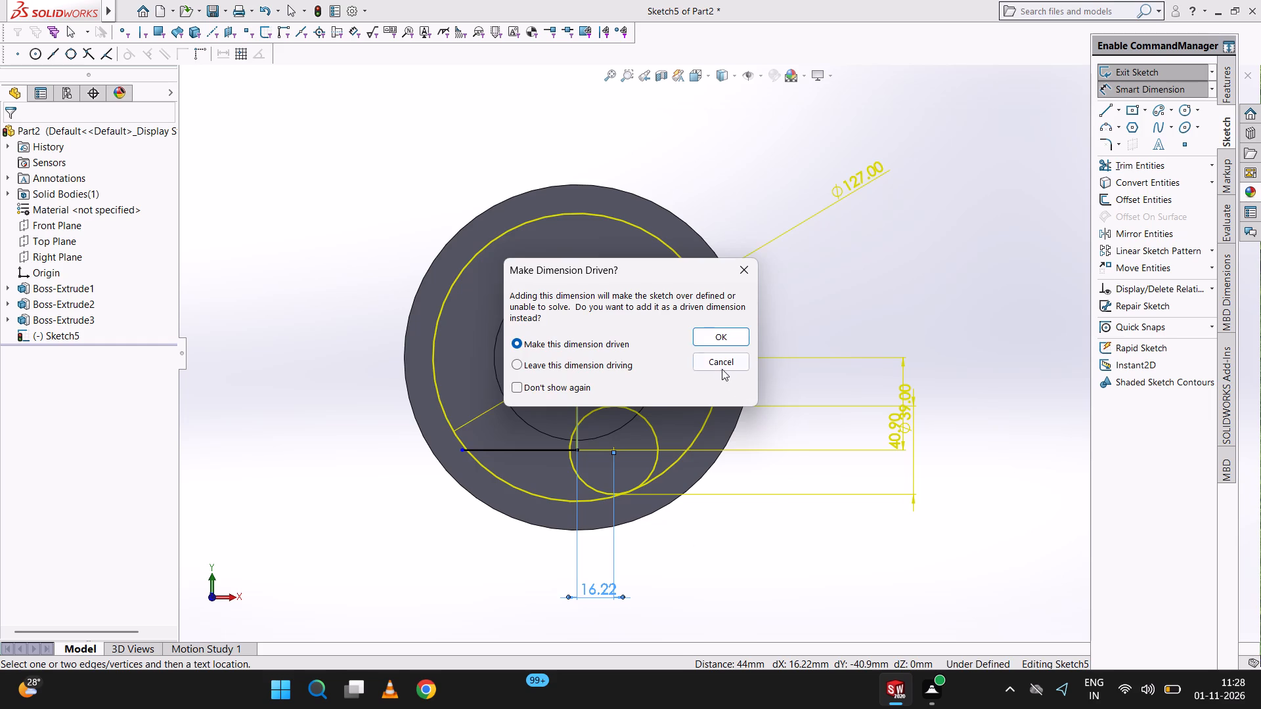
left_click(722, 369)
Undo the small circle's vertical dimension and tangent relation, plus the 127 mm and 39 mm diameter dimensions.
triple_click(269, 16)
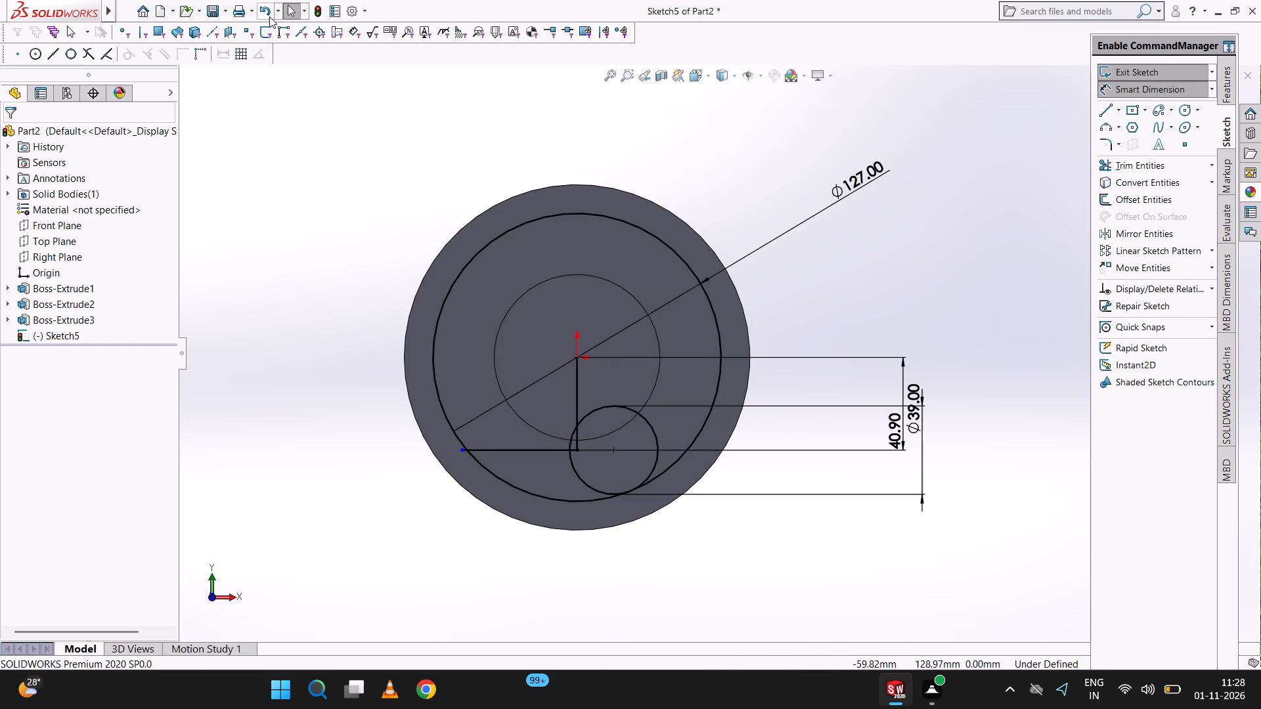
triple_click(269, 16)
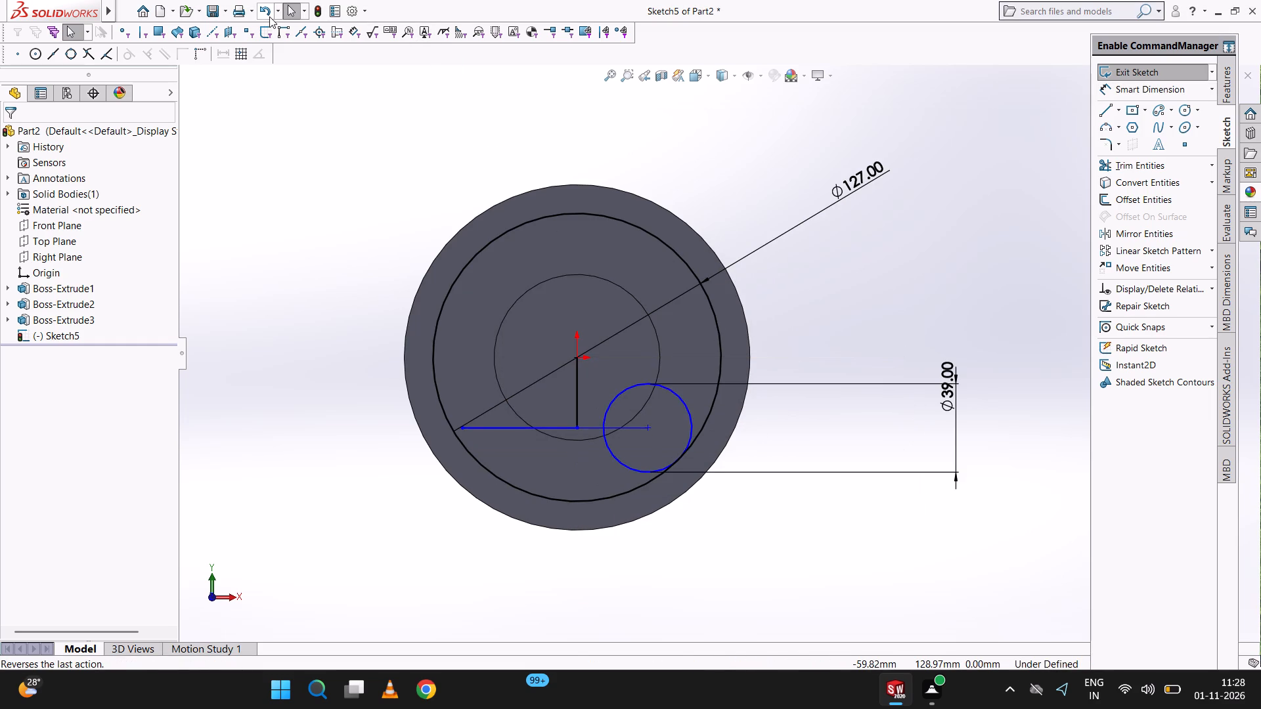
left_click(269, 16)
left_click(269, 16)
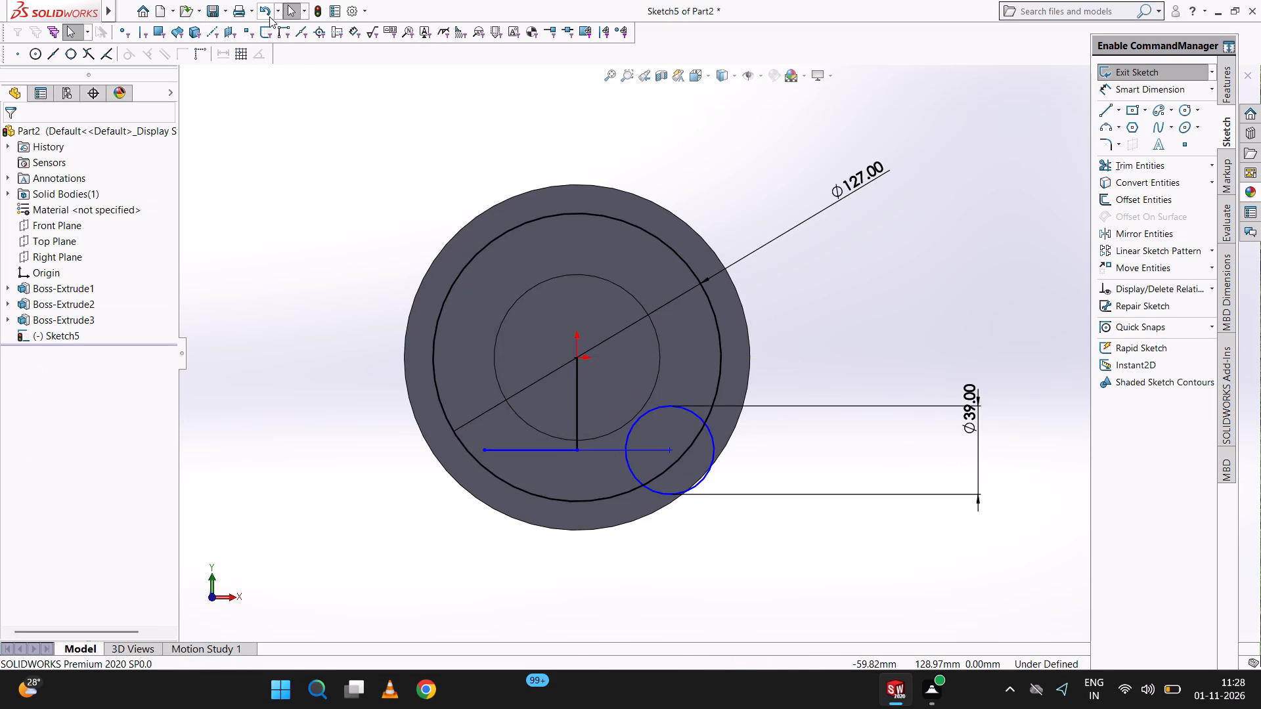
left_click(269, 16)
left_click(269, 16)
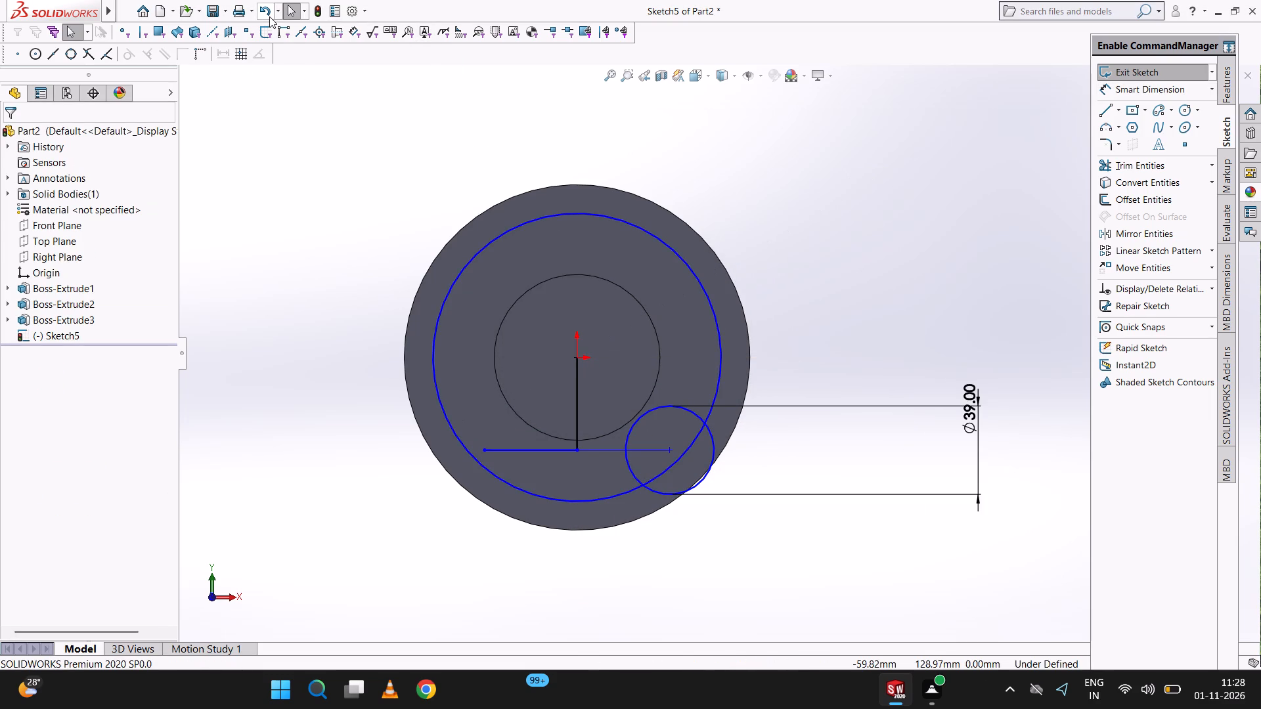
left_click(269, 16)
left_click(989, 276)
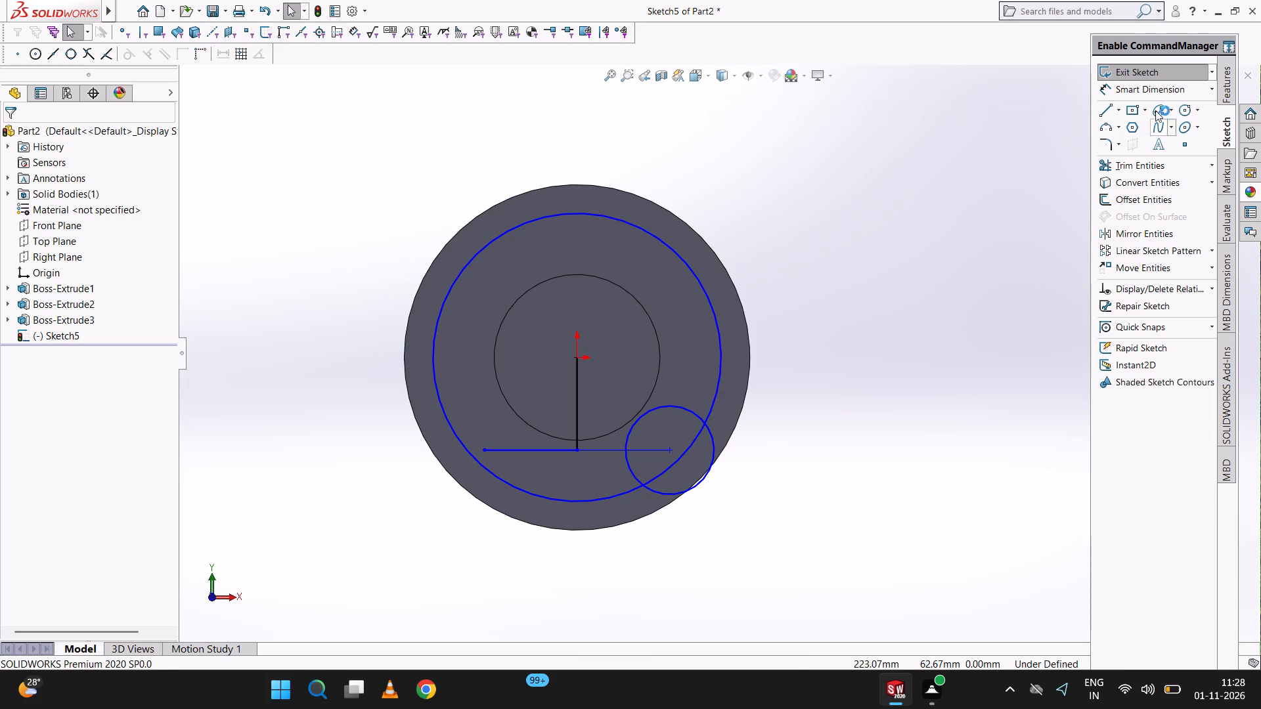
Add a 127 mm diameter dimension to the large sketch circle centred on the origin.
left_click(1153, 87)
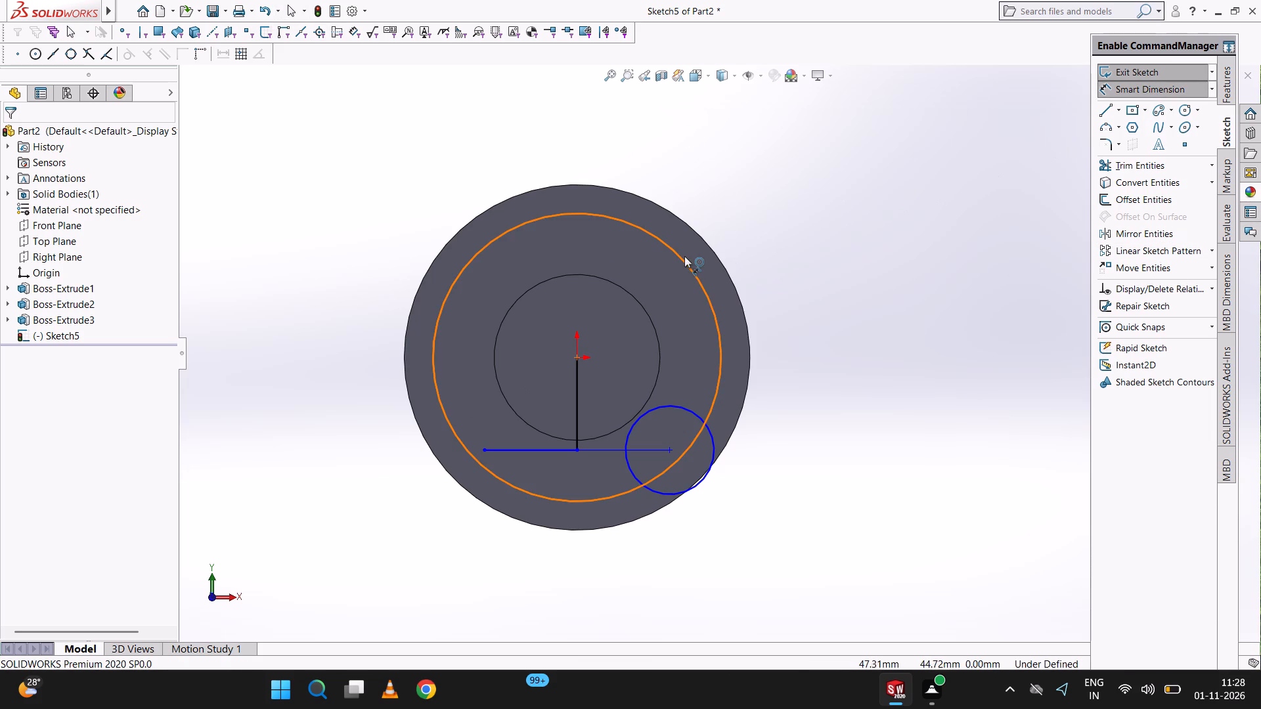
left_click(684, 256)
left_click(944, 165)
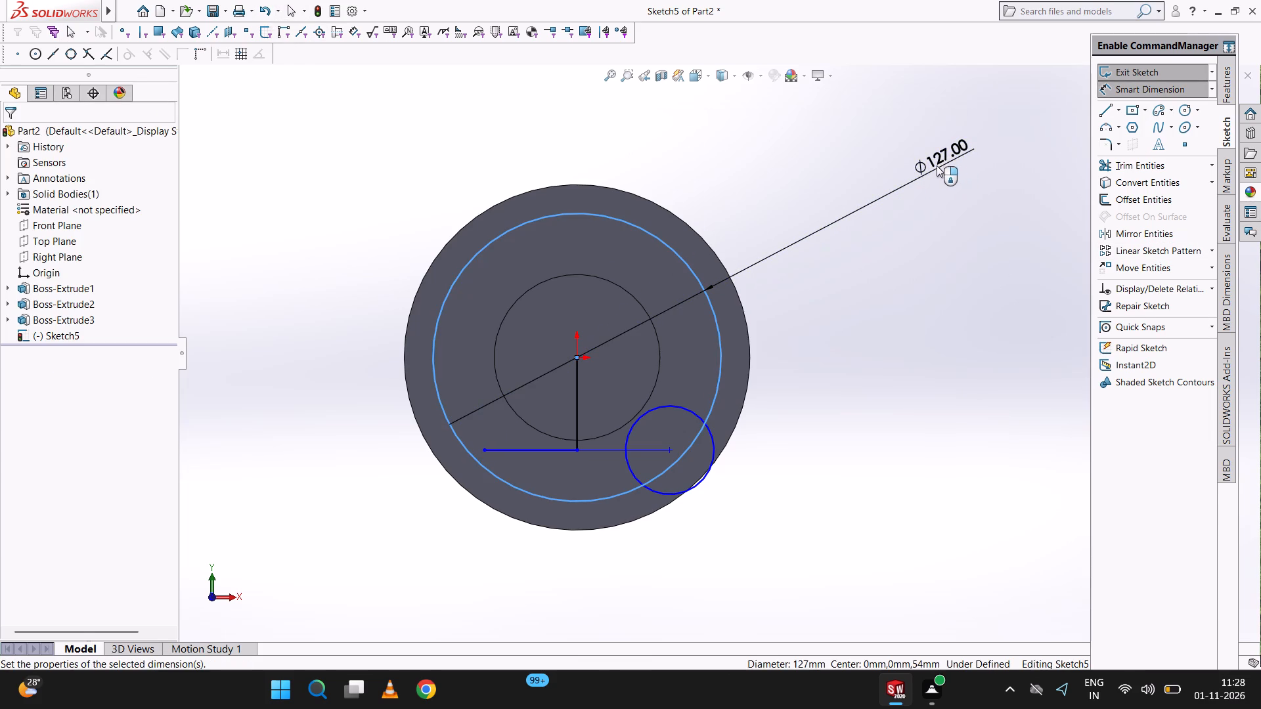
left_click(886, 149)
left_click(980, 358)
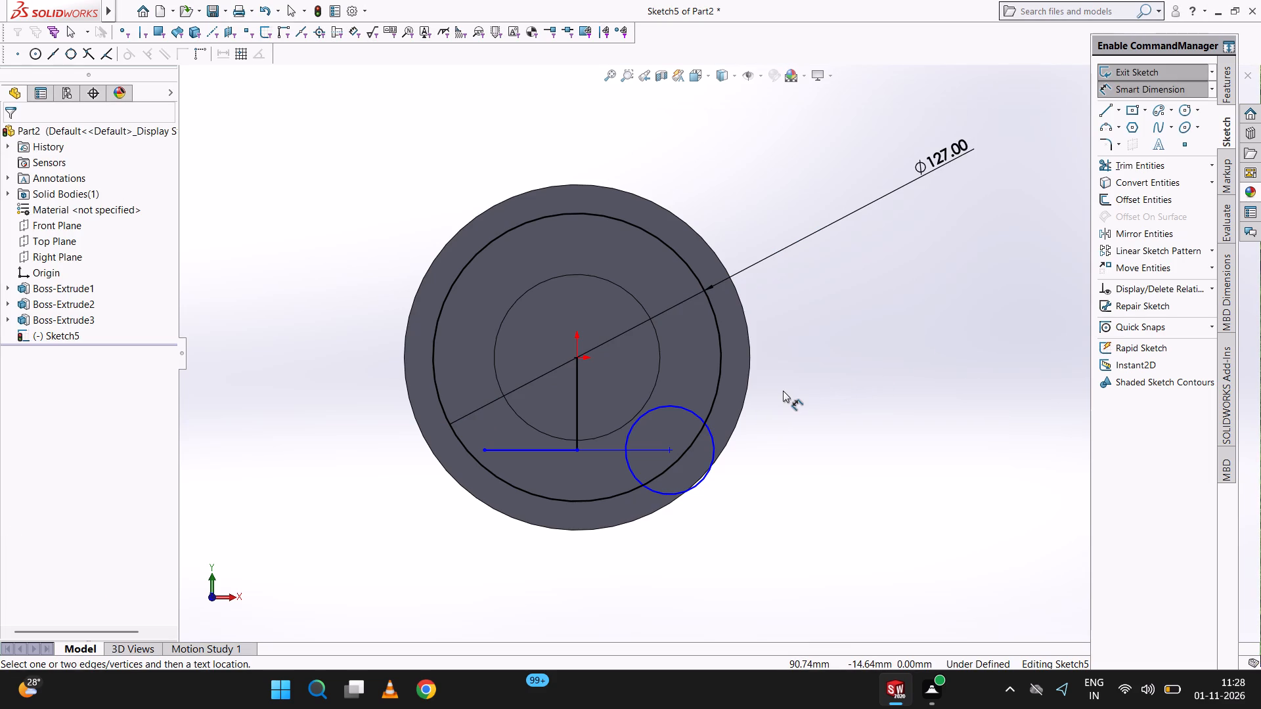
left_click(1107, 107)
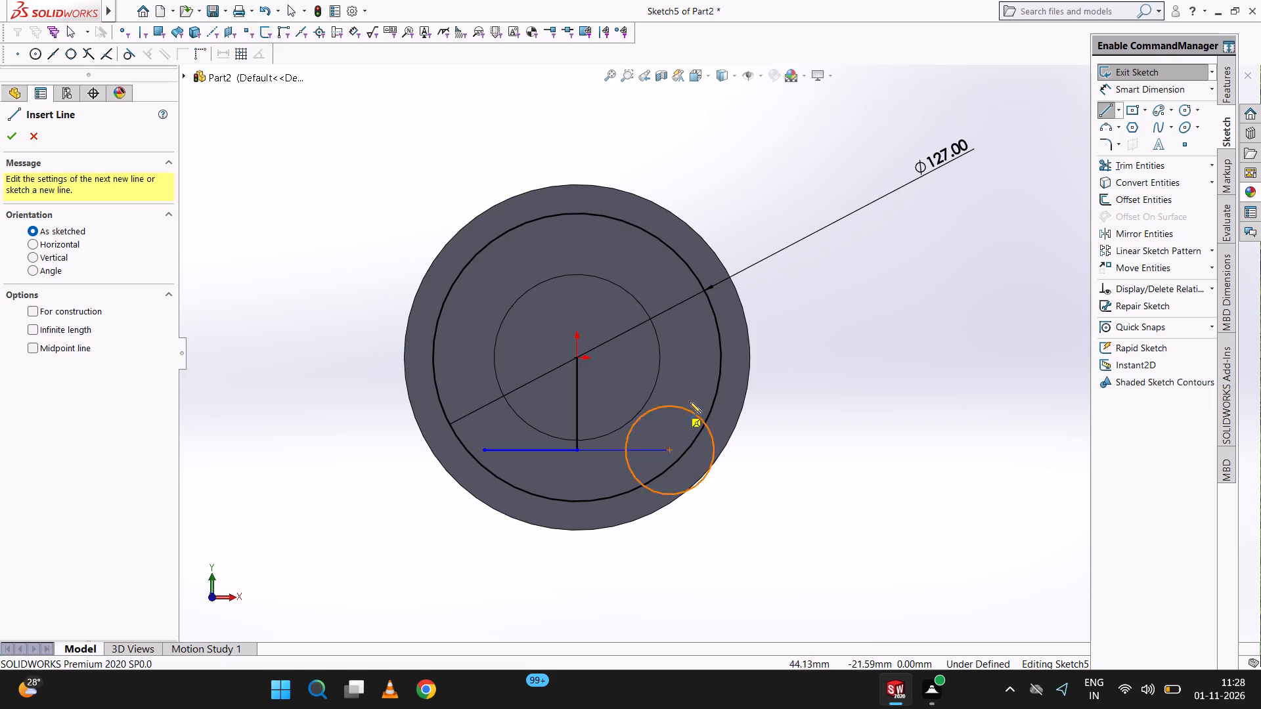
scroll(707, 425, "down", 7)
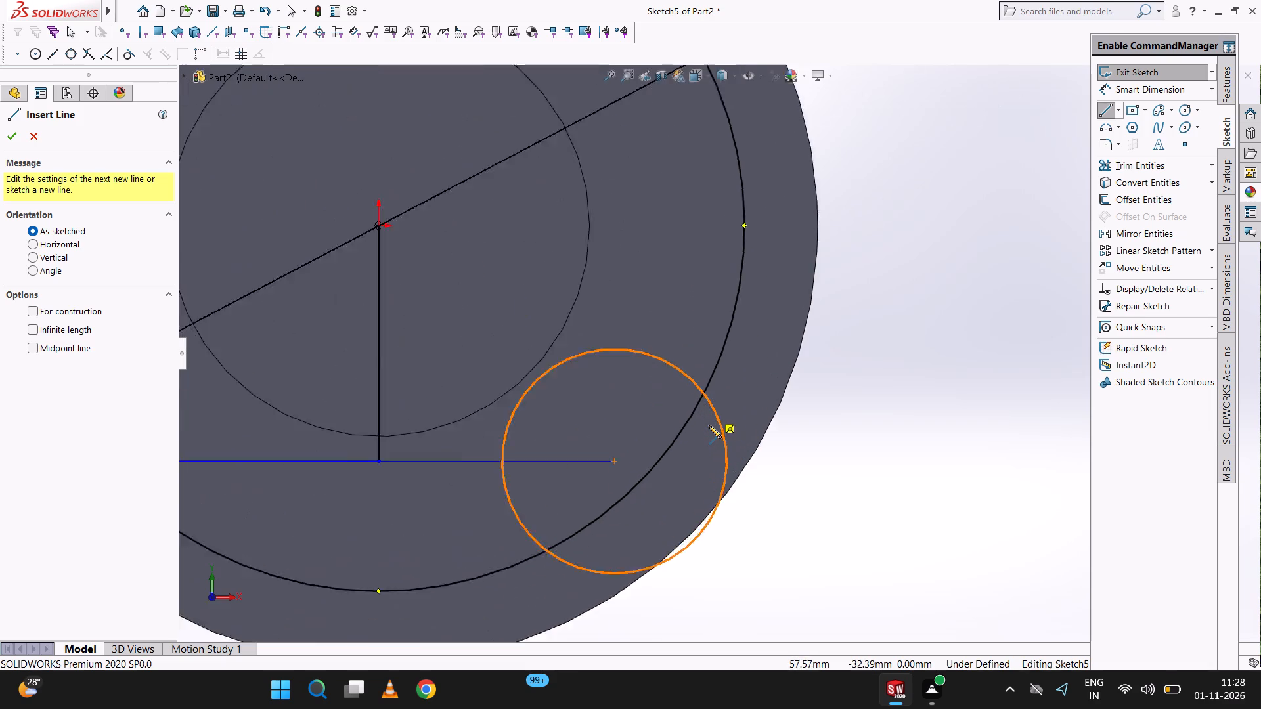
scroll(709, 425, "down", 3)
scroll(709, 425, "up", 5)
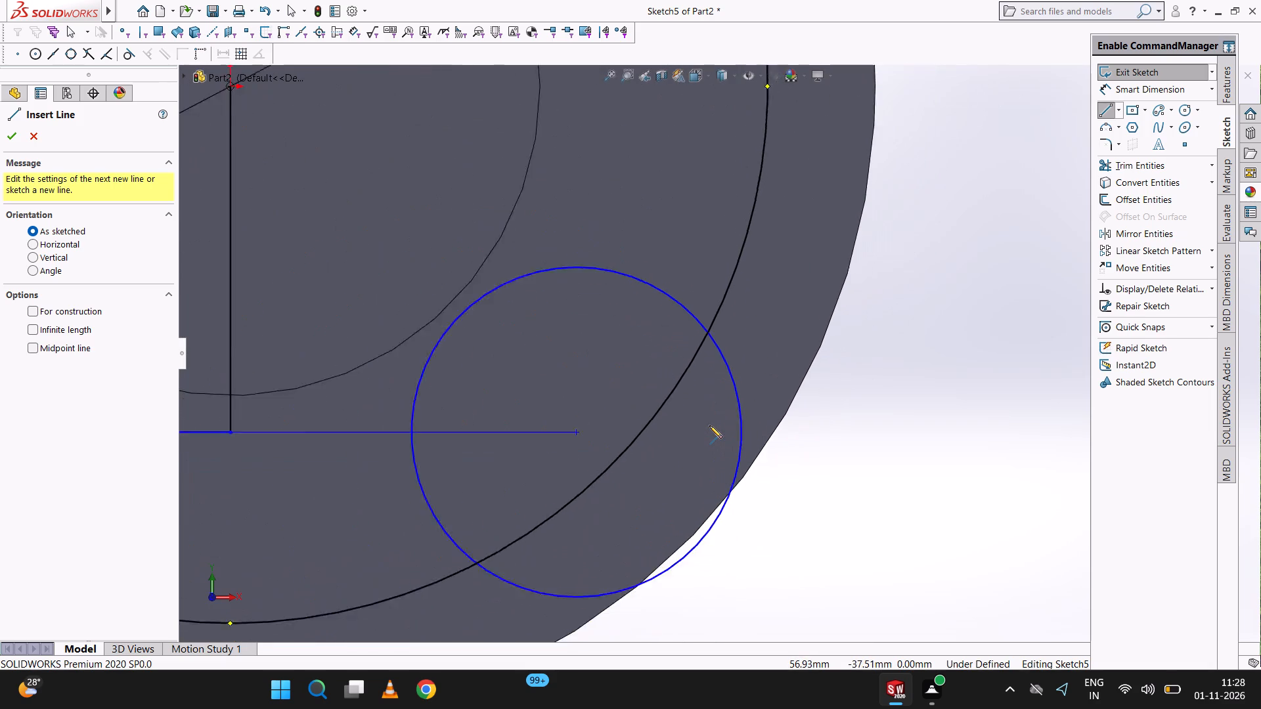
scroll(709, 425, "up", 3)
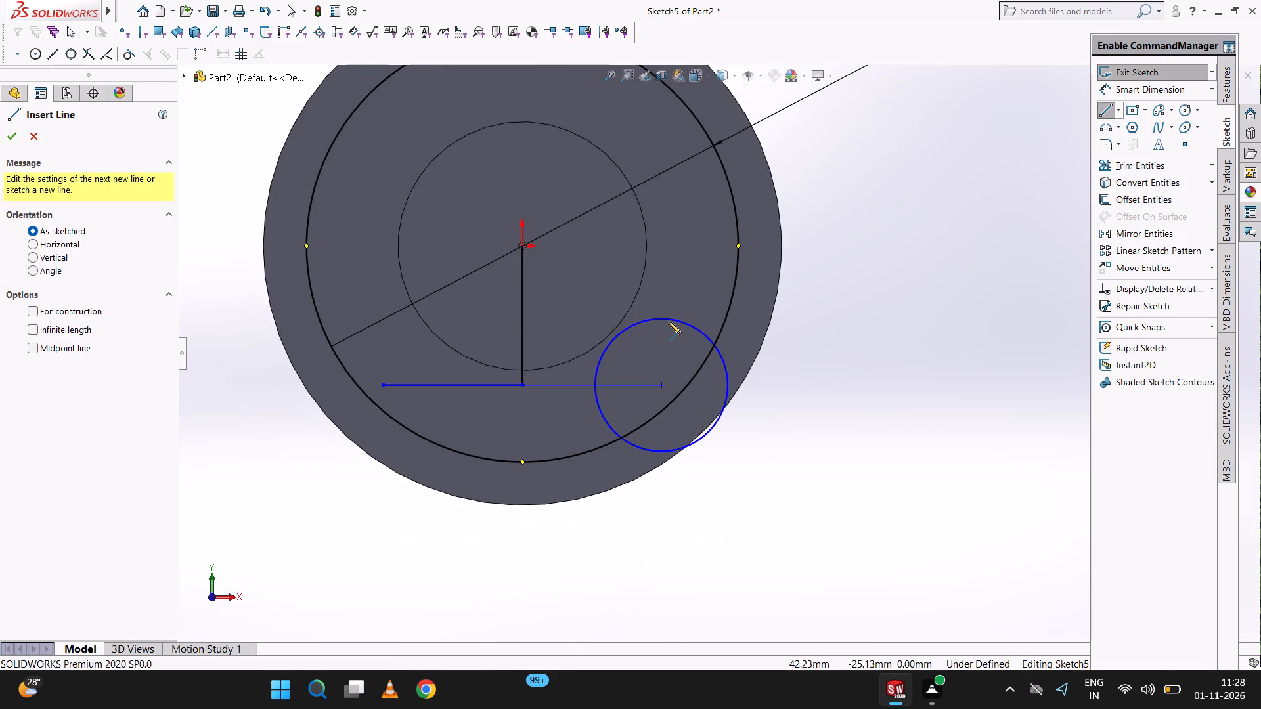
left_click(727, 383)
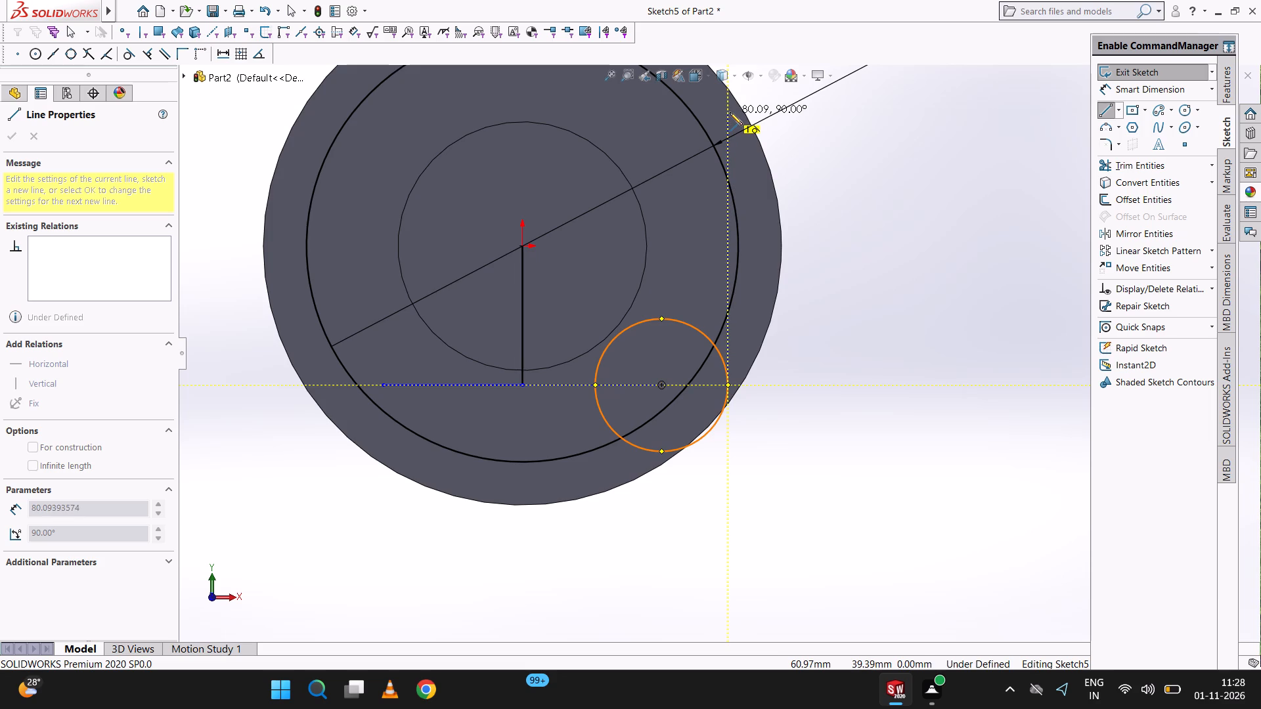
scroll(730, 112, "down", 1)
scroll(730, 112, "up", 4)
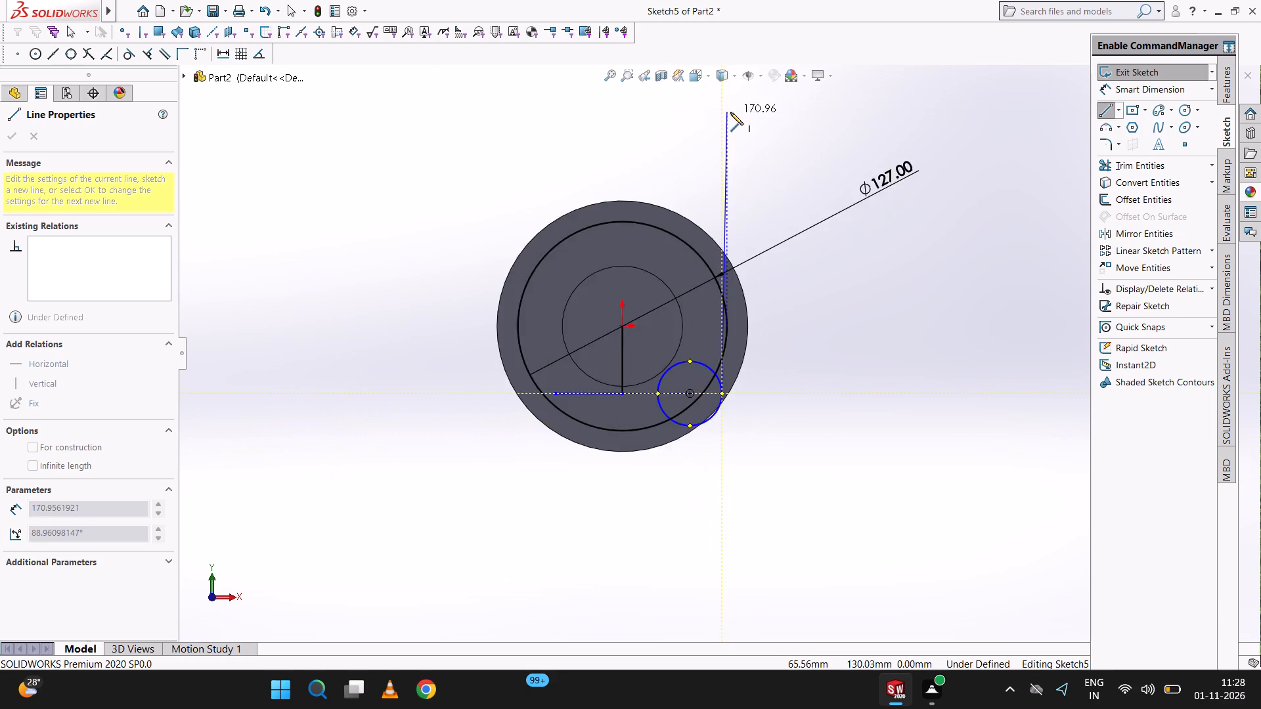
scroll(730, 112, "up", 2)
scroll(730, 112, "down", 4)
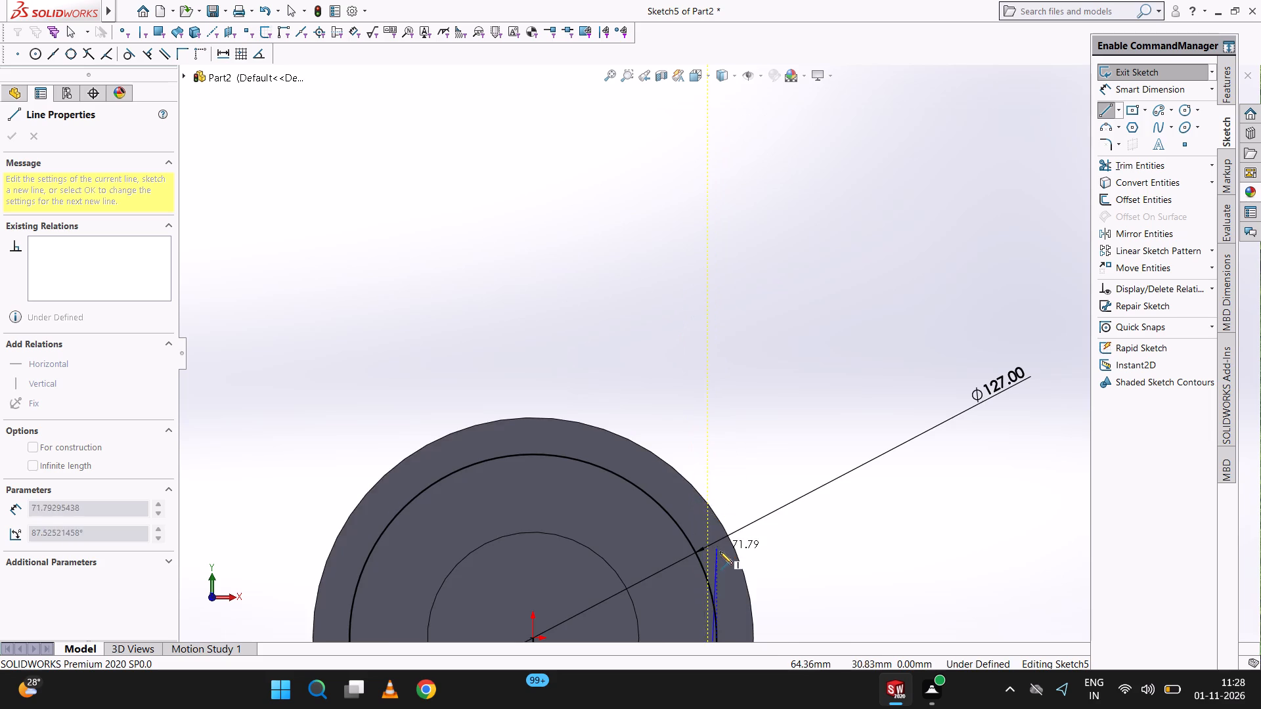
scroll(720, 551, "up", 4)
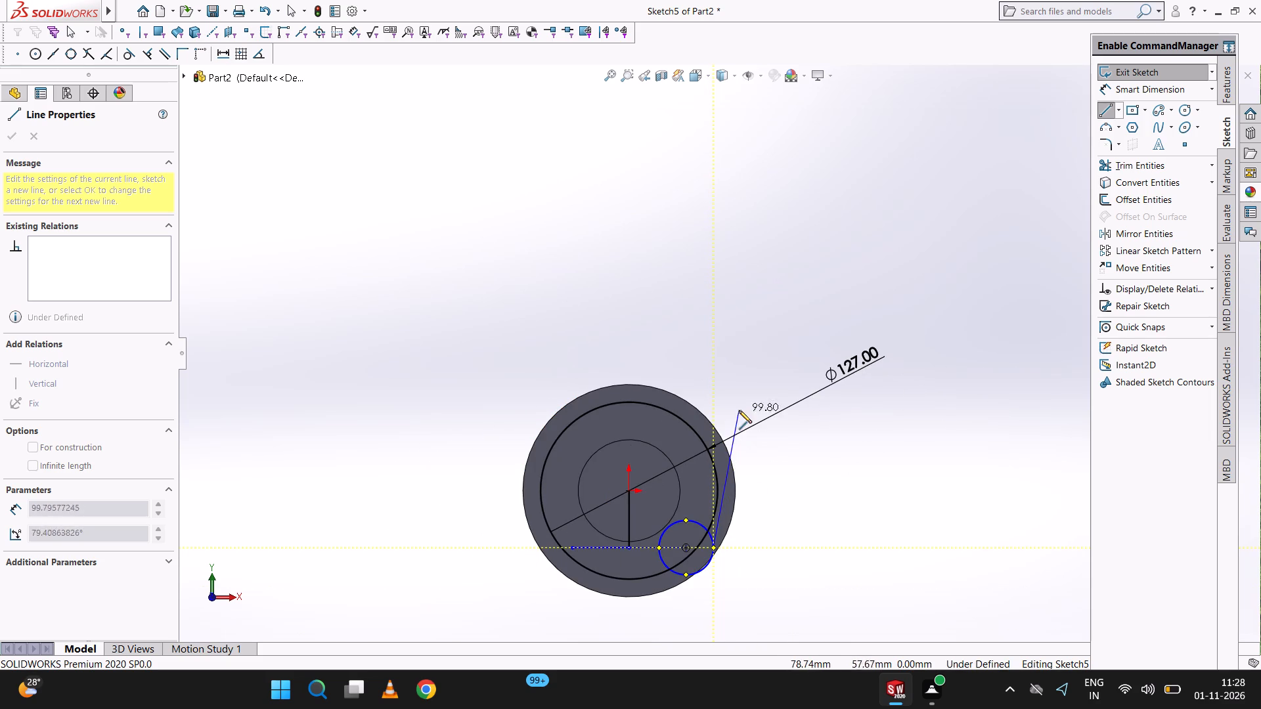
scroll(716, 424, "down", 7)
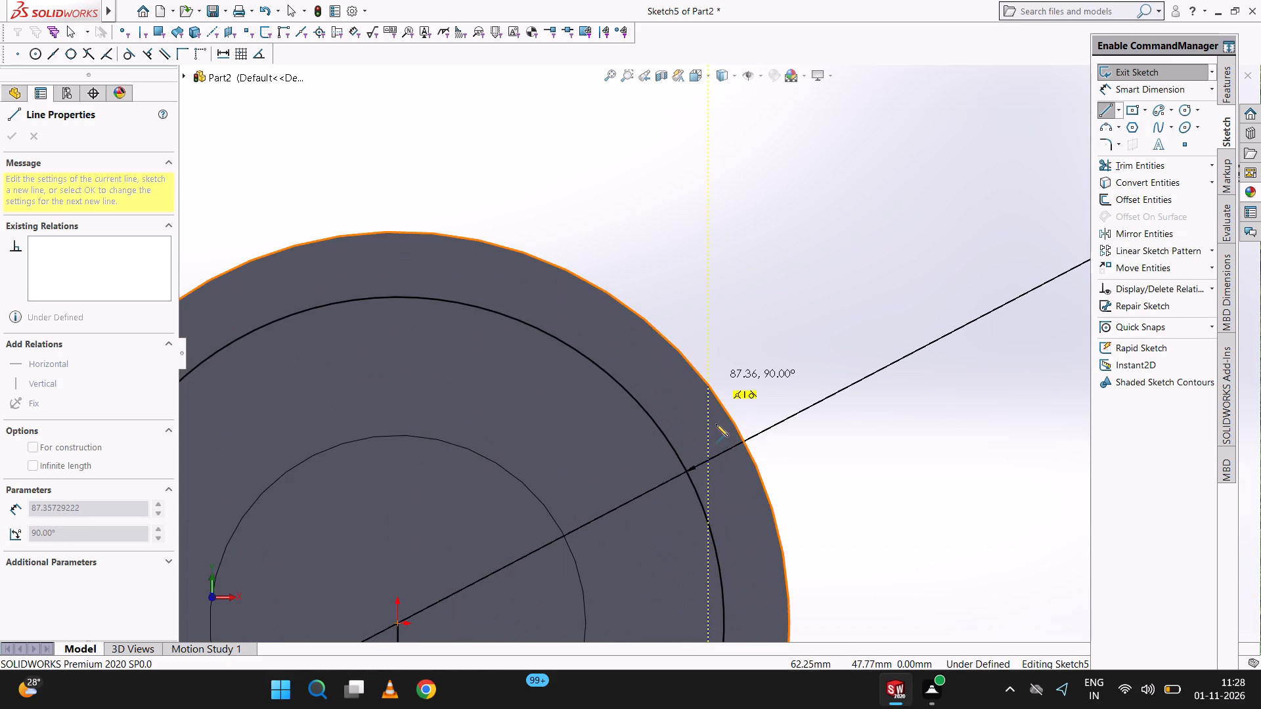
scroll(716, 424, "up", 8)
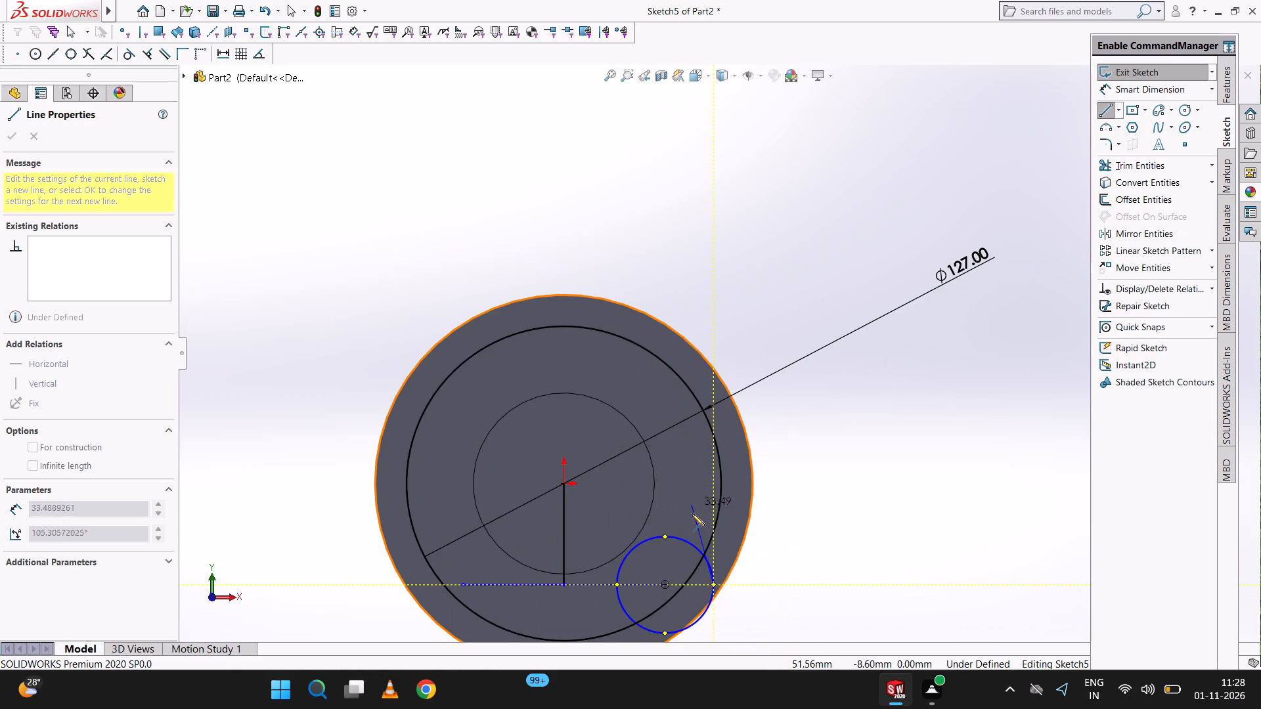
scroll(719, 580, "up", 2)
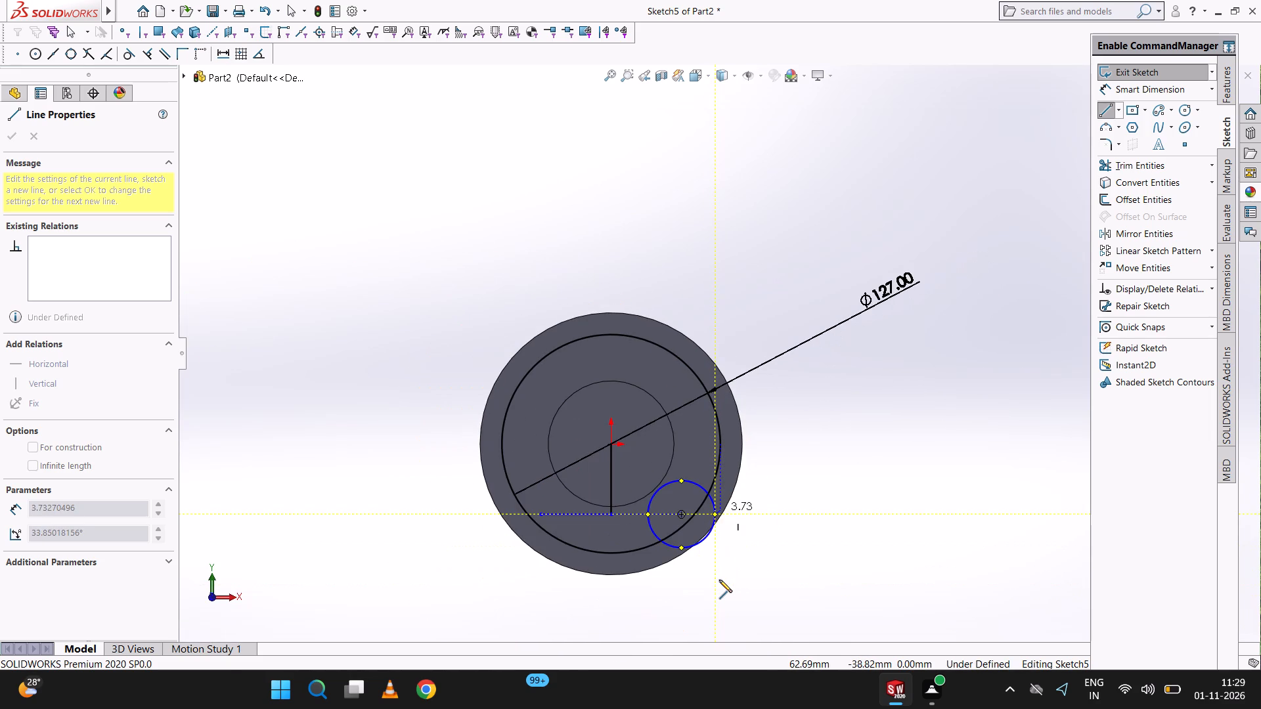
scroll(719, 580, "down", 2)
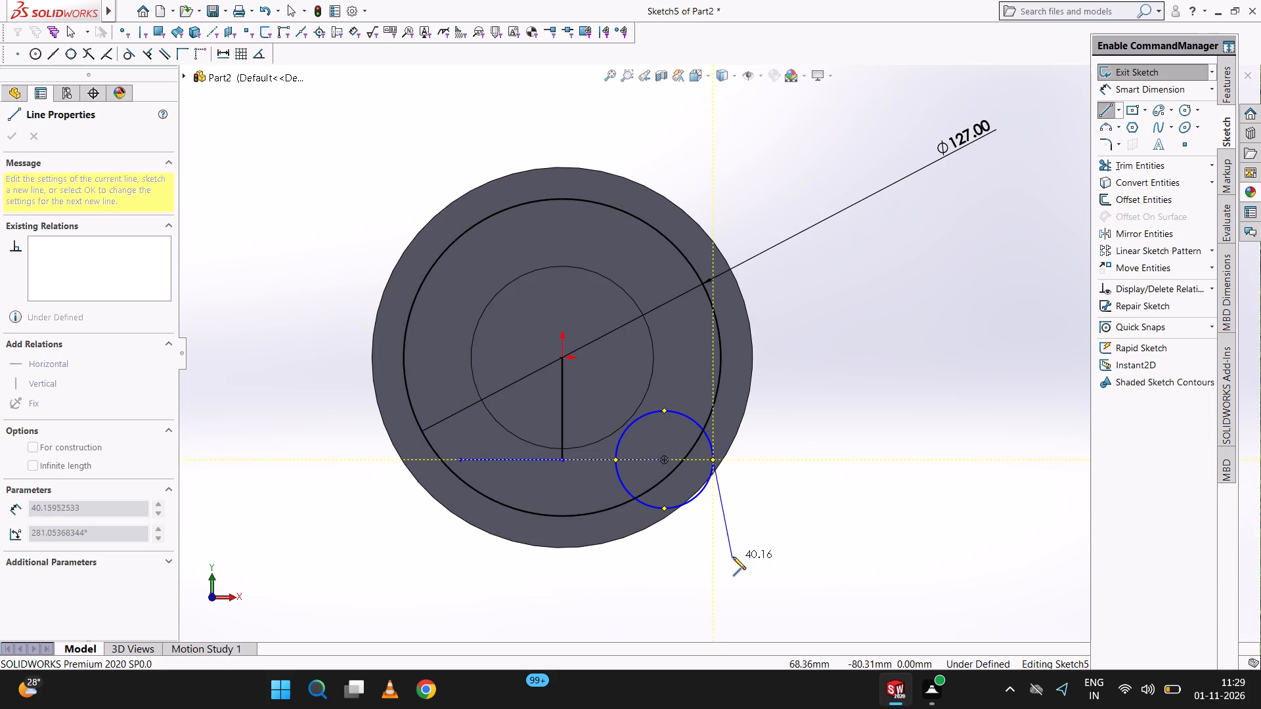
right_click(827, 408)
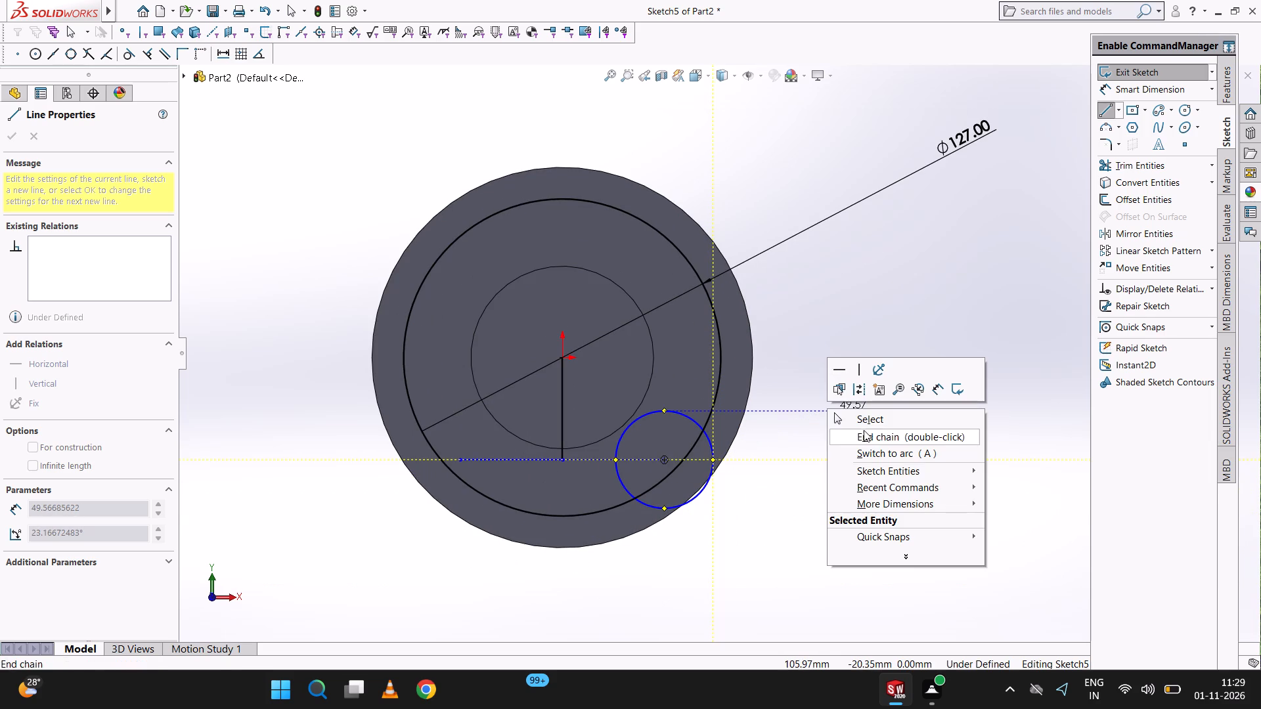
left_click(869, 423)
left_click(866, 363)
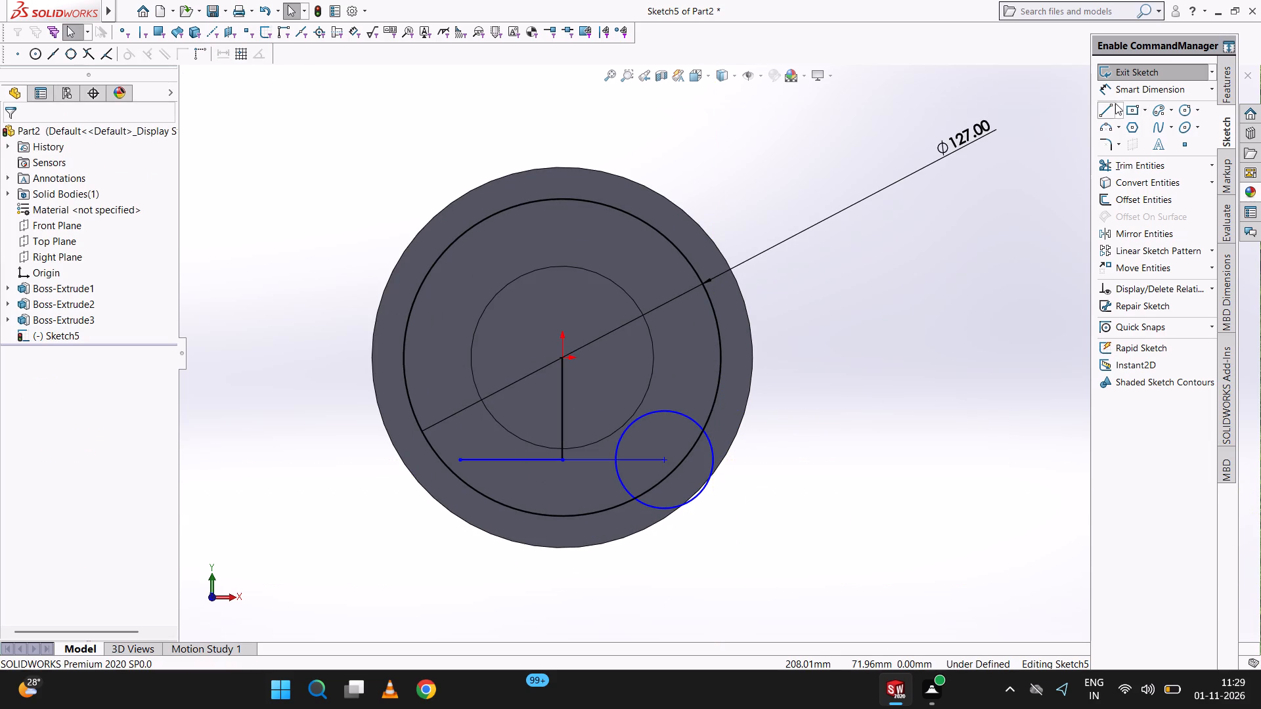
Add a vertical dimension between the origin and the small circle's centre, keeping its current value.
left_click(1124, 84)
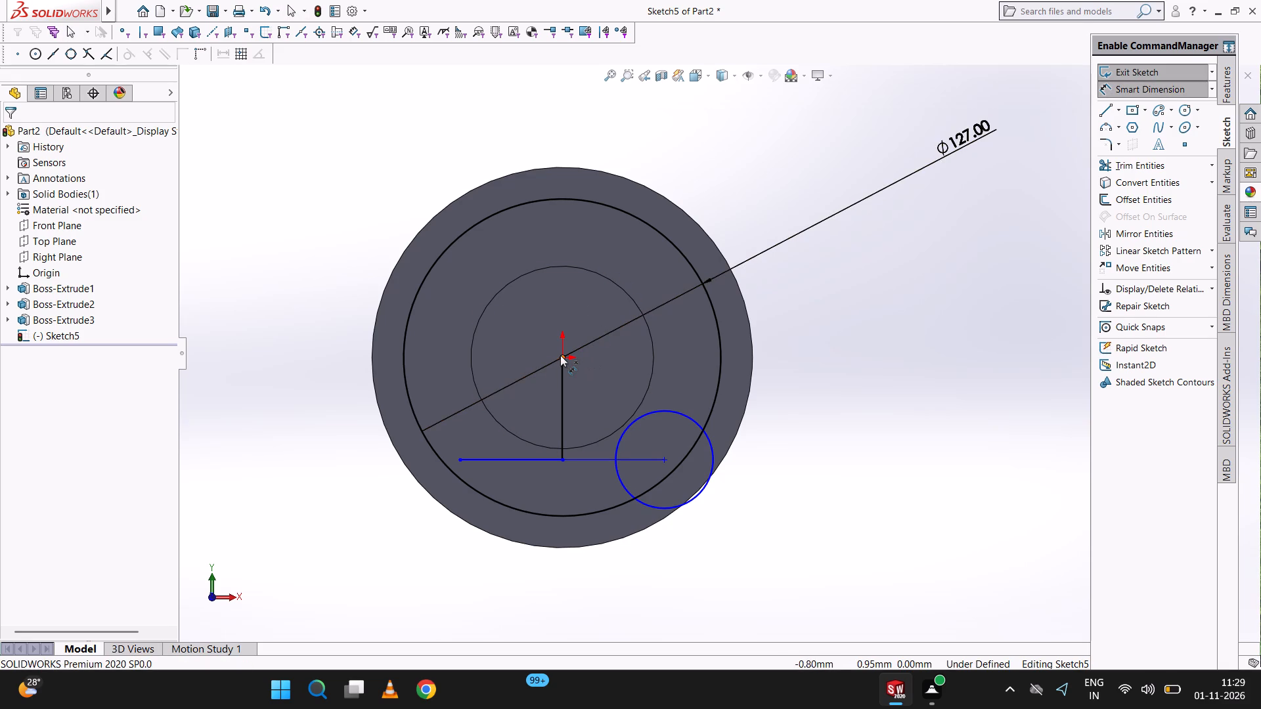
left_click(564, 355)
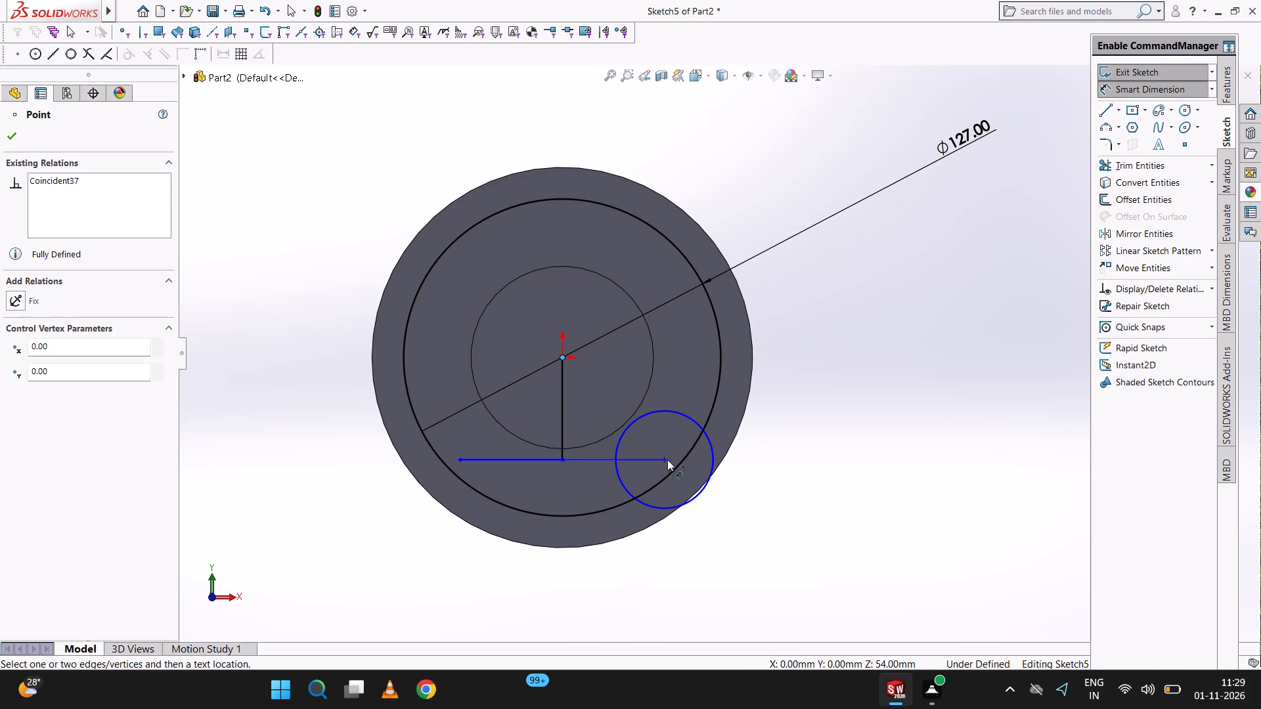
left_click(665, 460)
left_click(888, 412)
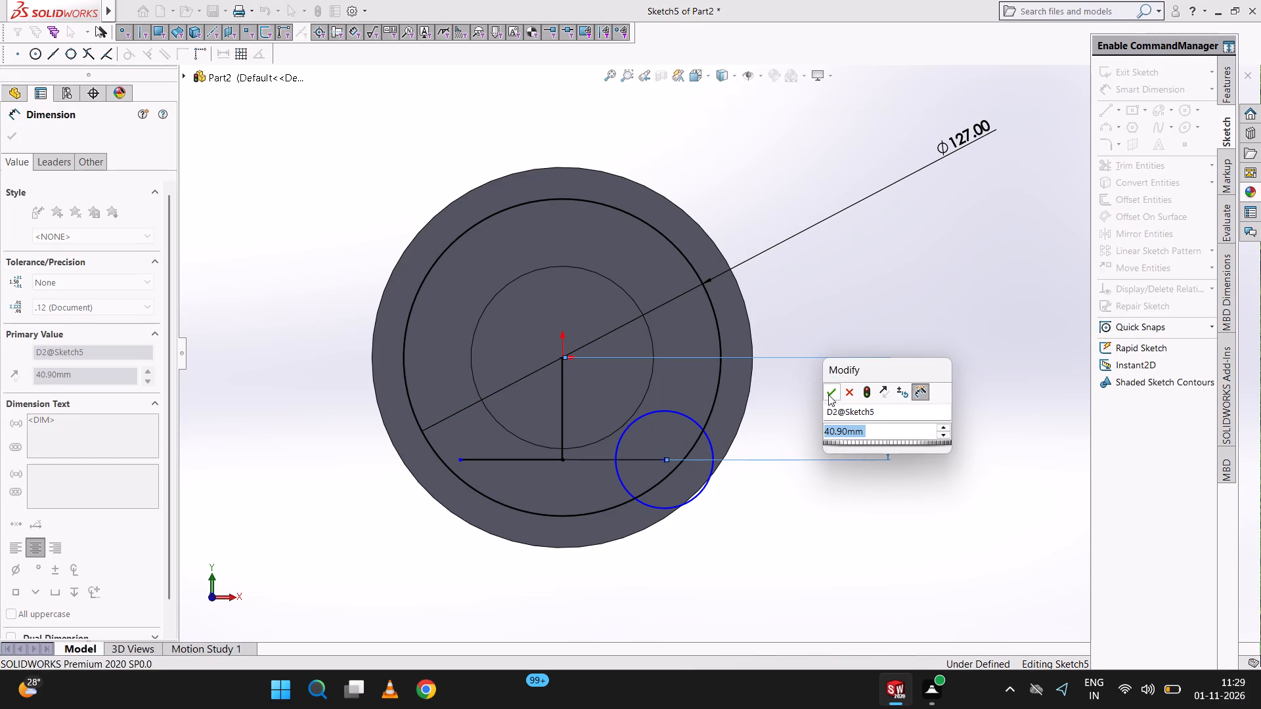
left_click(828, 395)
left_click(833, 307)
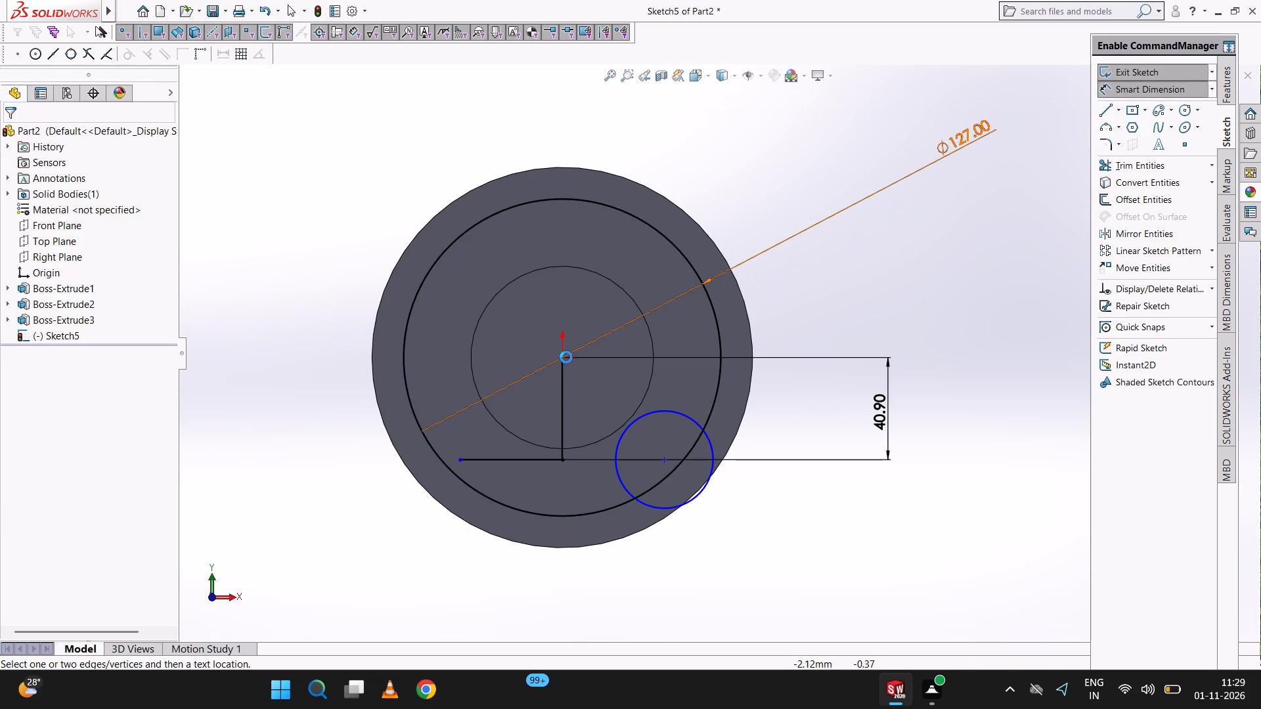
Add a horizontal dimension between the origin and the small circle's centre, keeping its current value, and leave Smart Dimension.
left_click(563, 357)
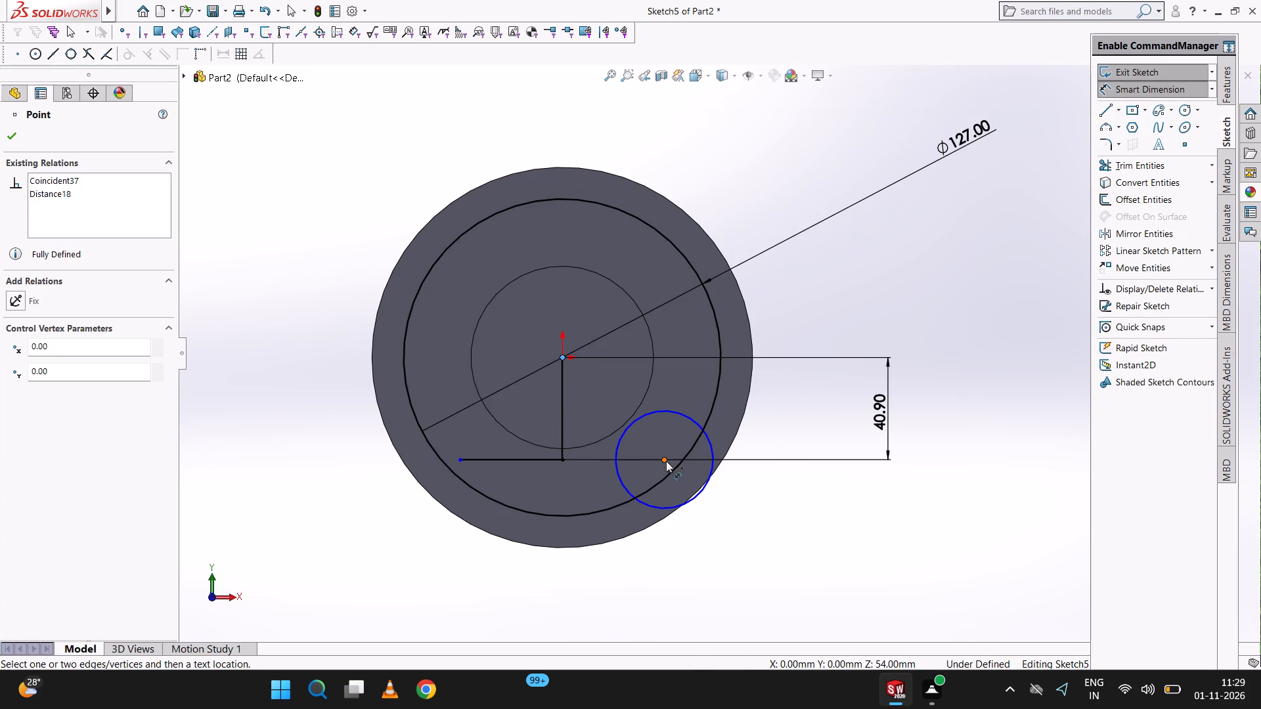
left_click(666, 461)
left_click(660, 578)
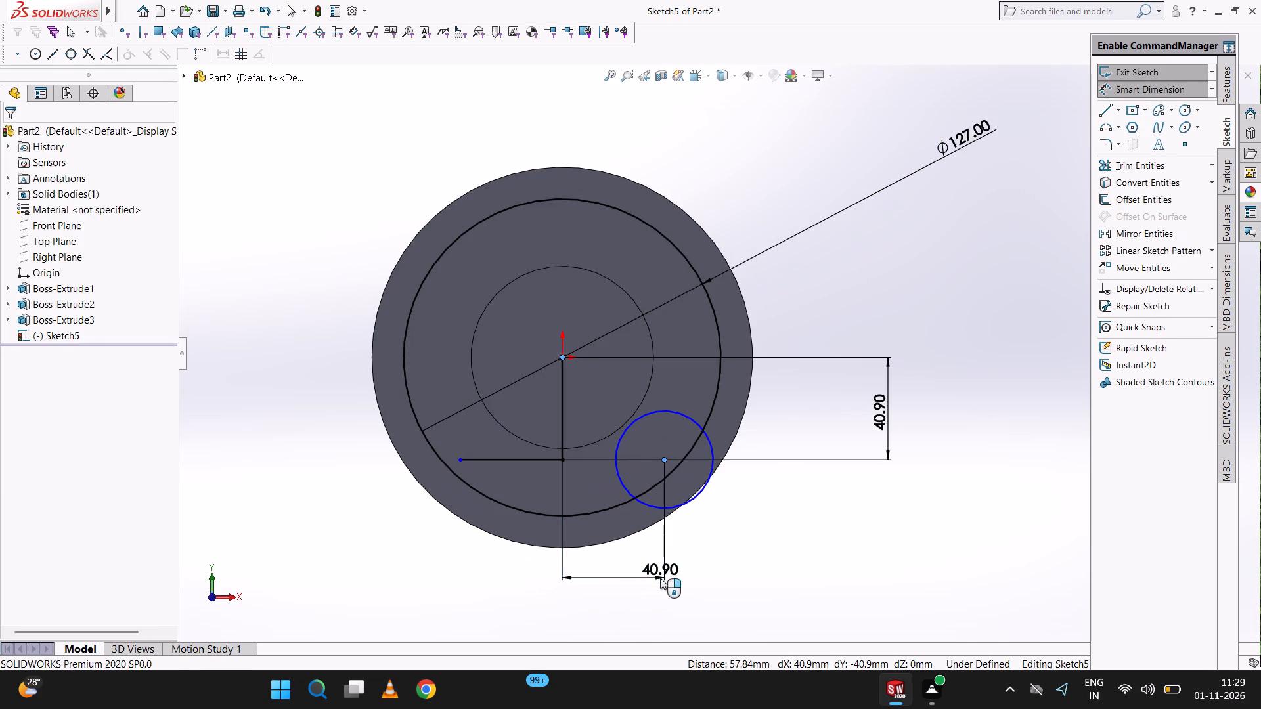
left_click(601, 553)
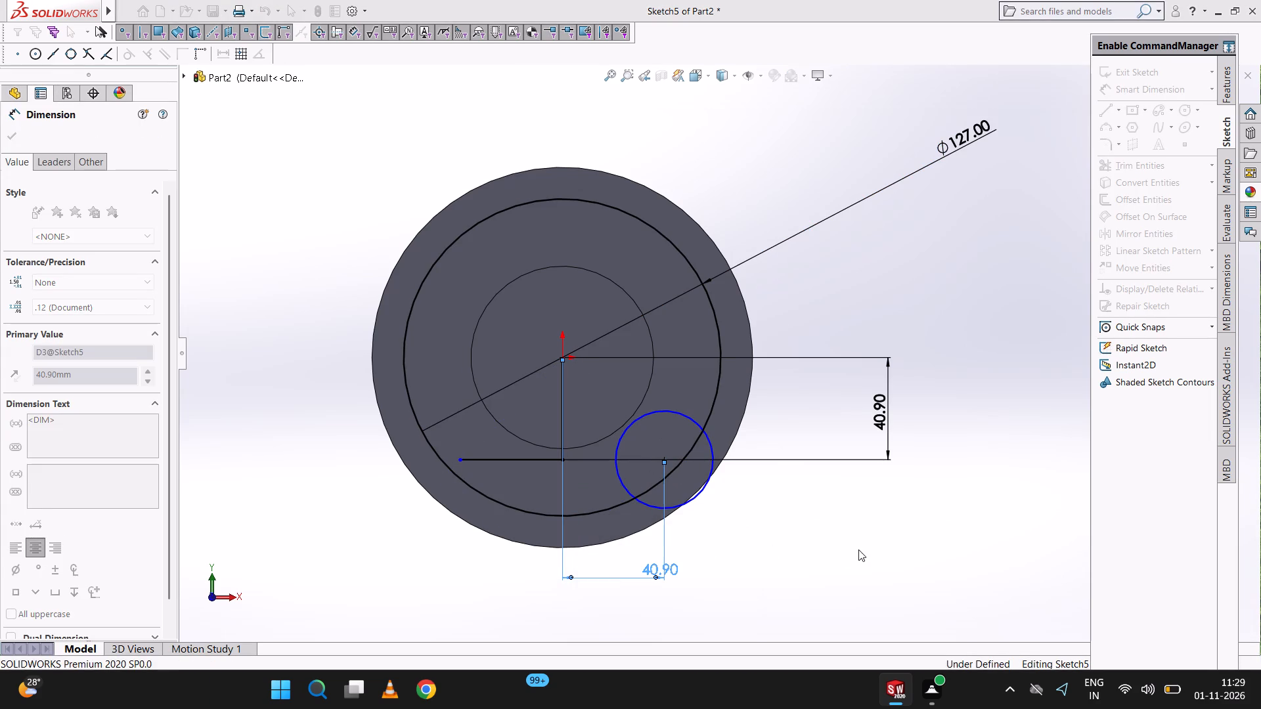
left_click(860, 549)
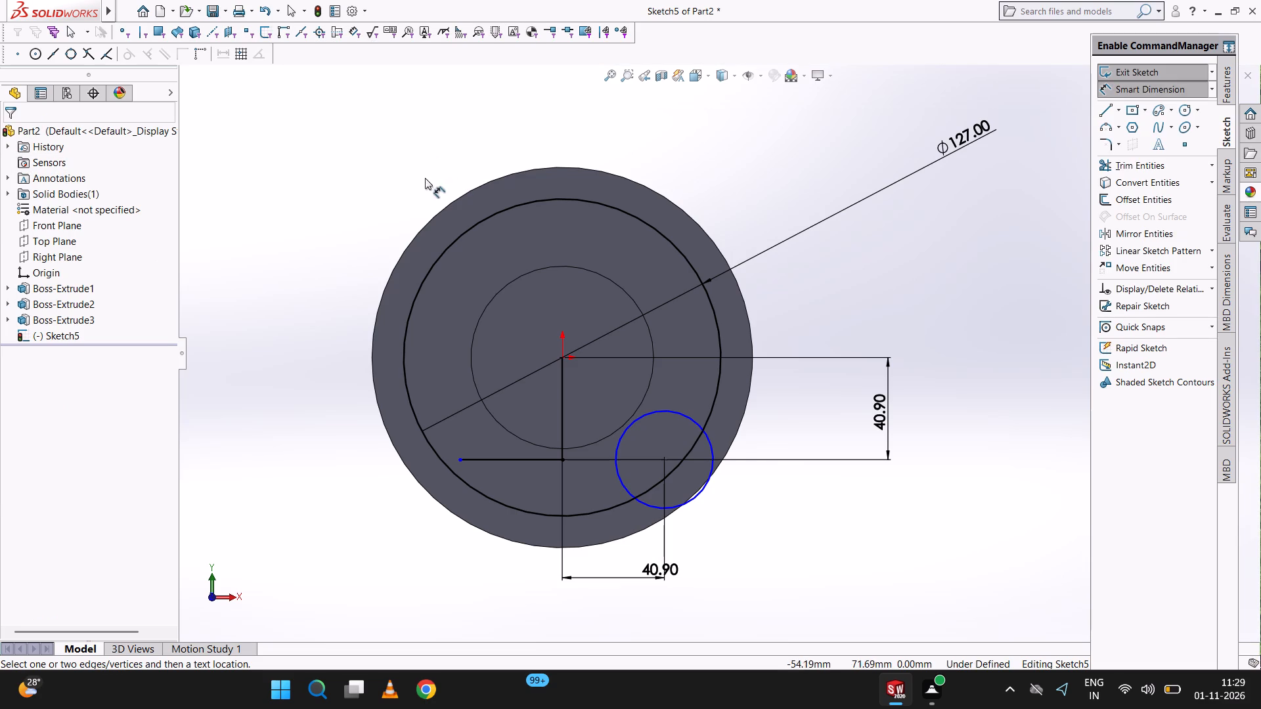
left_click(1117, 93)
left_click(937, 305)
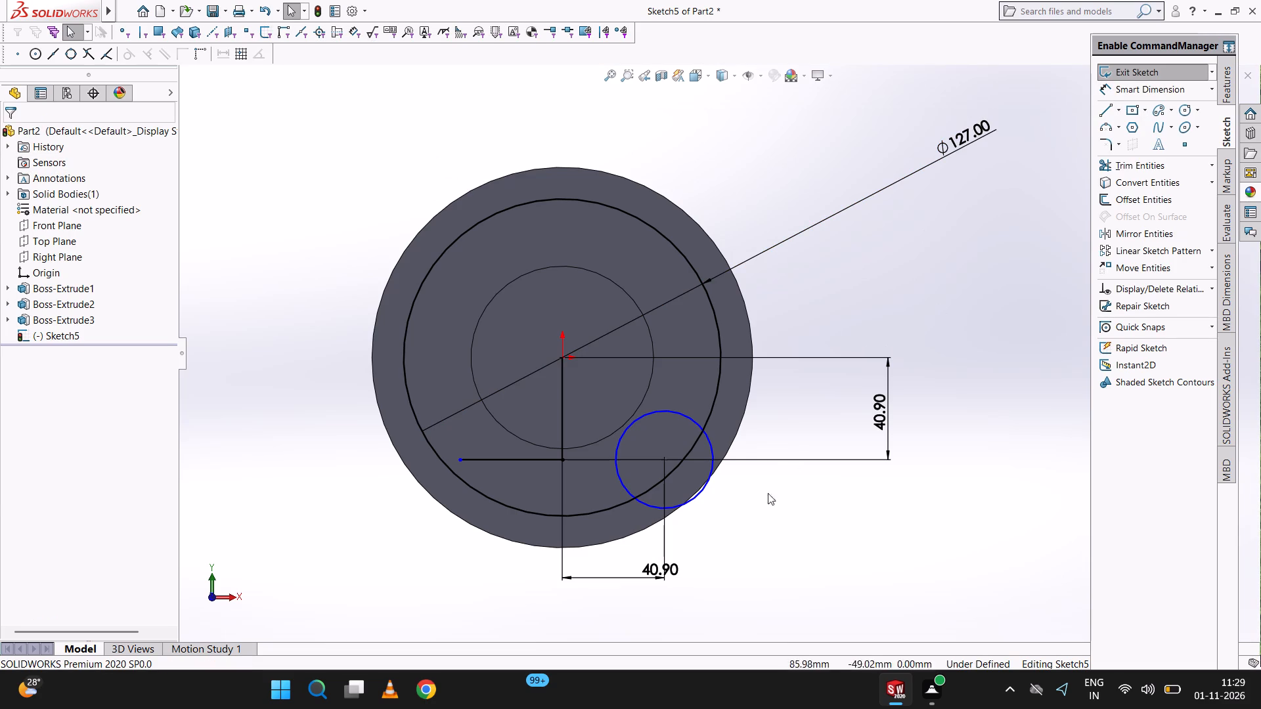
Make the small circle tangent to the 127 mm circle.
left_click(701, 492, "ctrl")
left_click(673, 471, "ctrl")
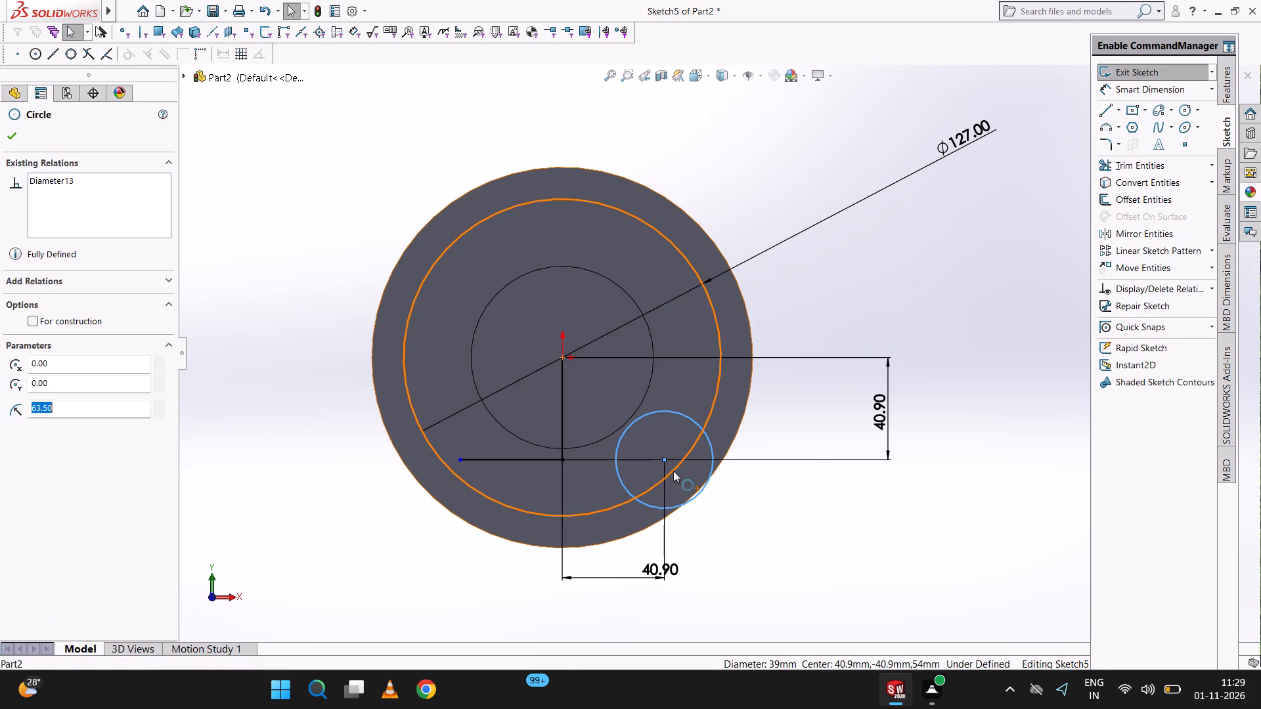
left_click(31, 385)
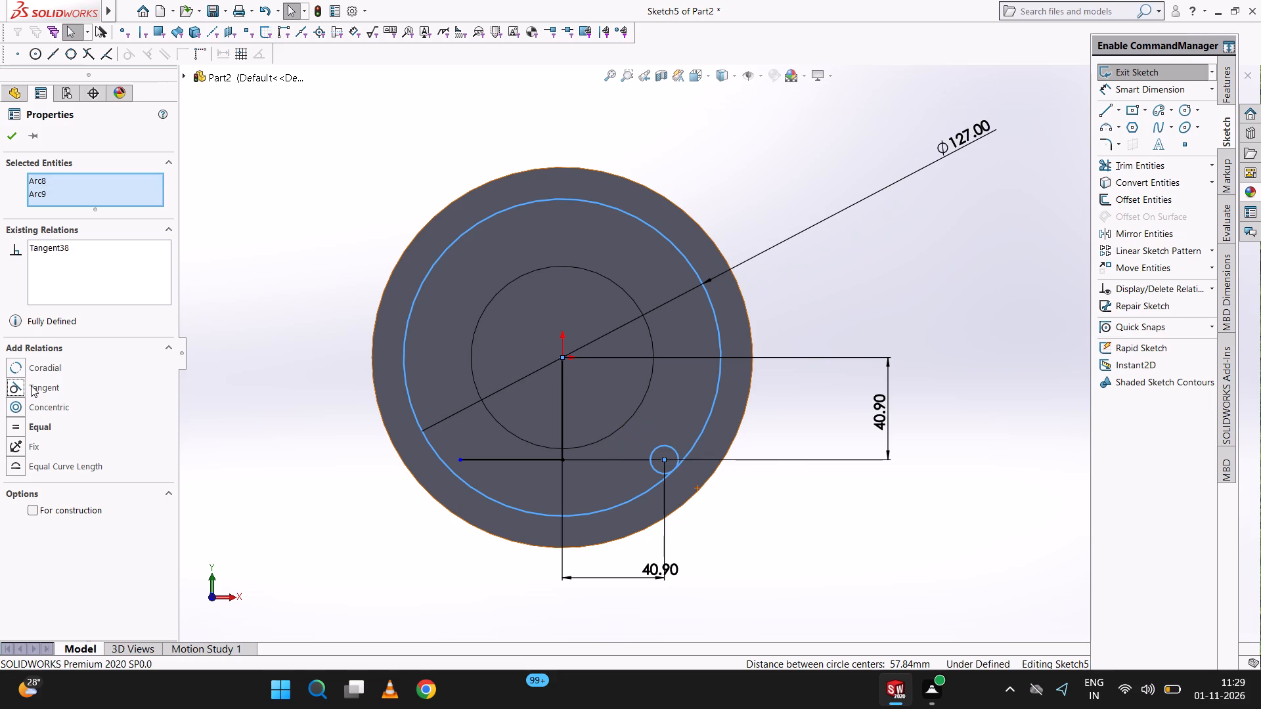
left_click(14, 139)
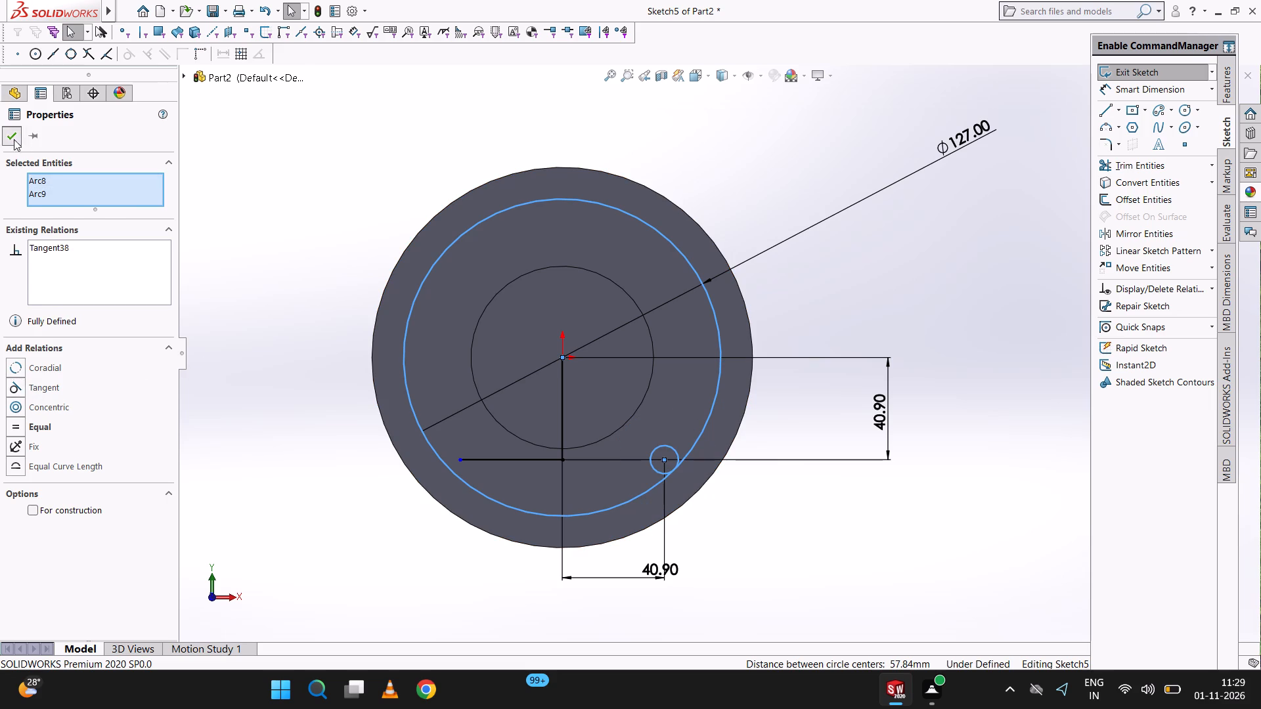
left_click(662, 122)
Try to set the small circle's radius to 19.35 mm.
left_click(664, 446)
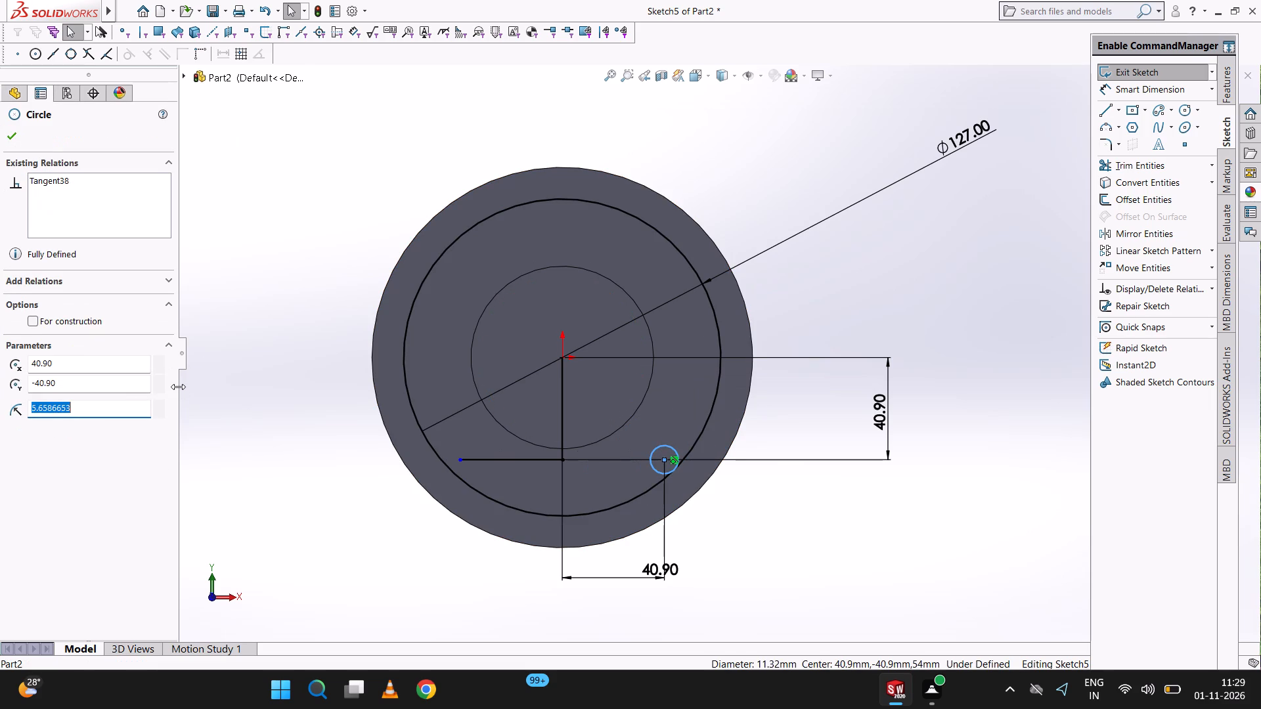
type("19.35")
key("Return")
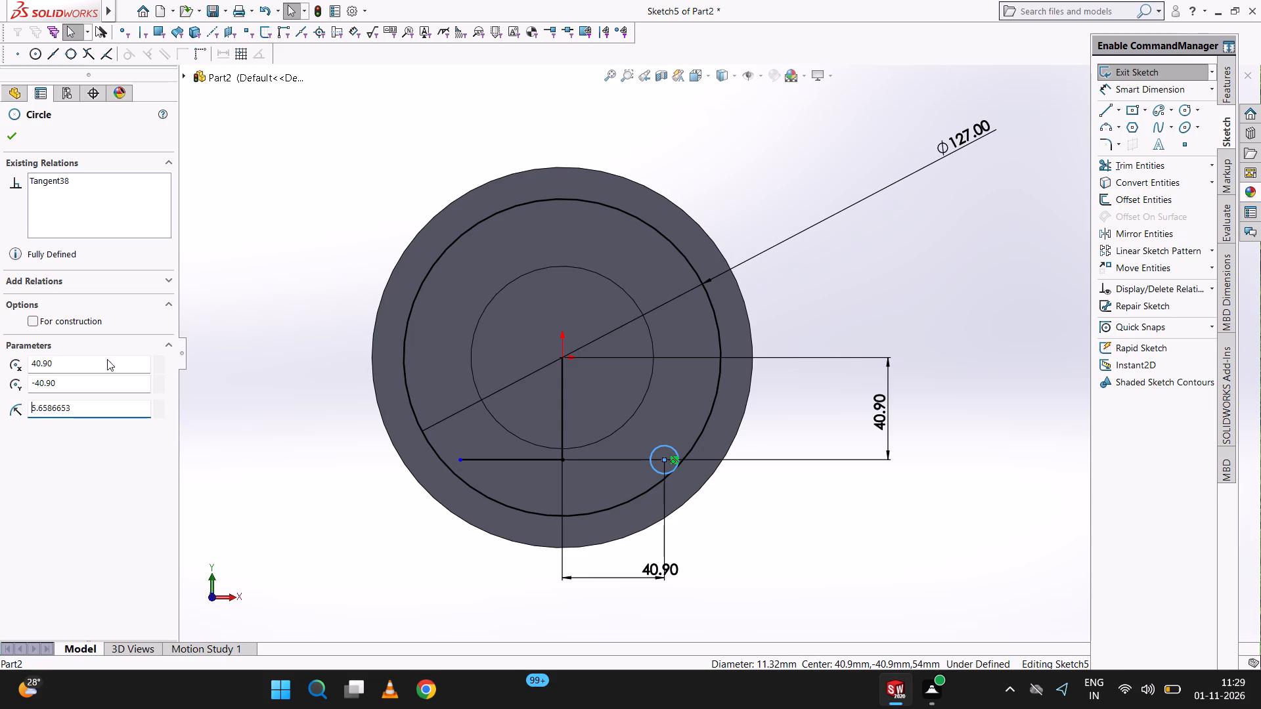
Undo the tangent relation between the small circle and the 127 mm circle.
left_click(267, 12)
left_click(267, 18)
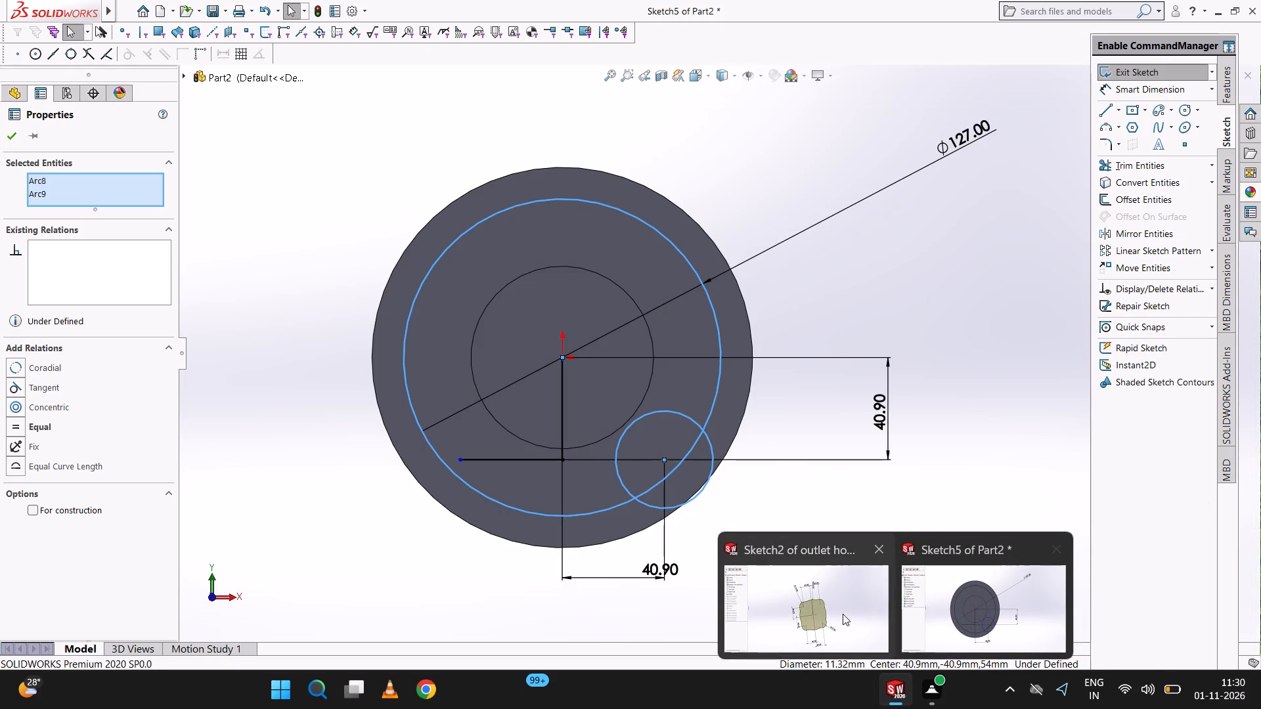
Switch to the outlet housing's Sketch2 to check its radii and corner-centre offsets, and return to Part2's Sketch5.
left_click(843, 614)
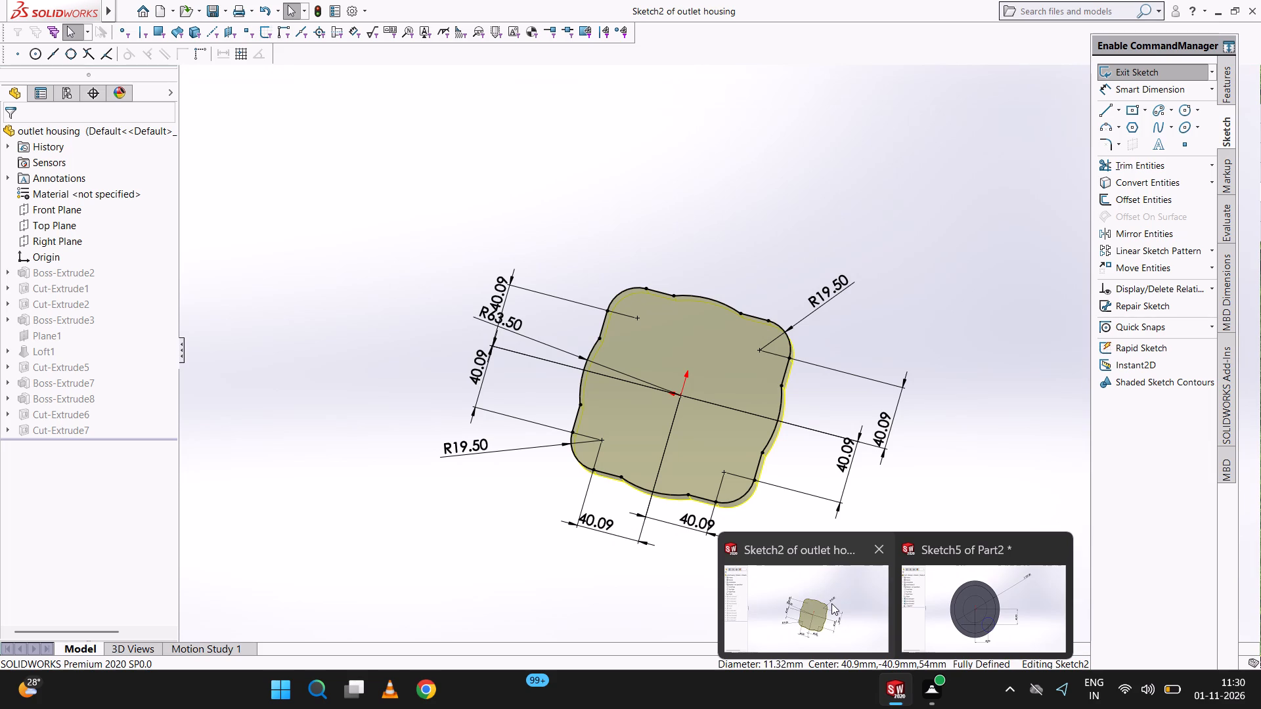
left_click(1003, 616)
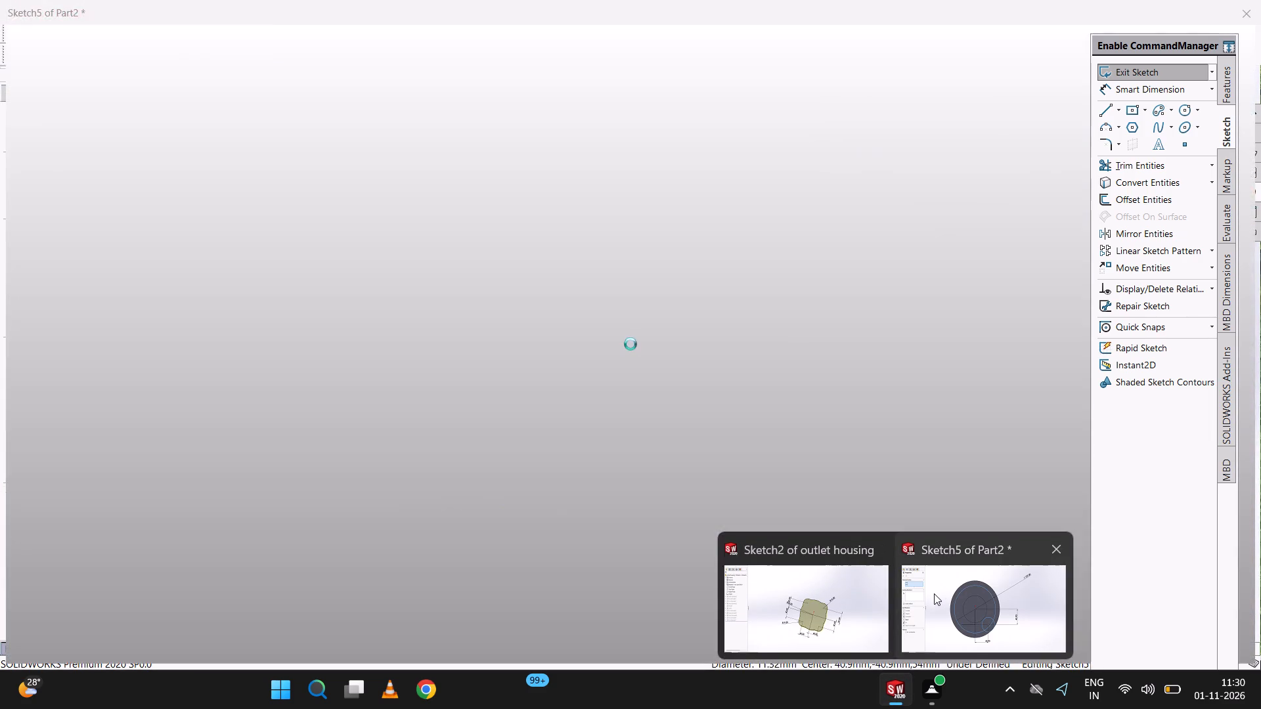
left_click(941, 591)
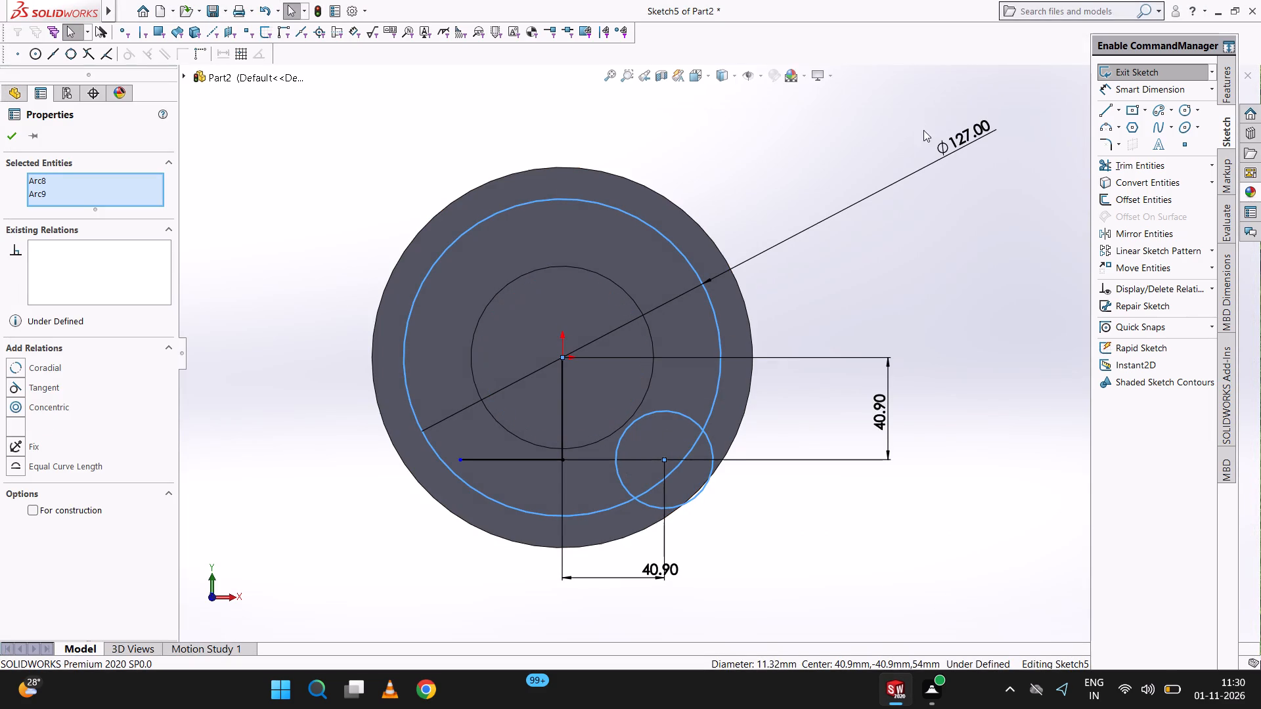
Re-enter the large circle's diameter as the sum 63.50+63.50 mm.
double_click(963, 140)
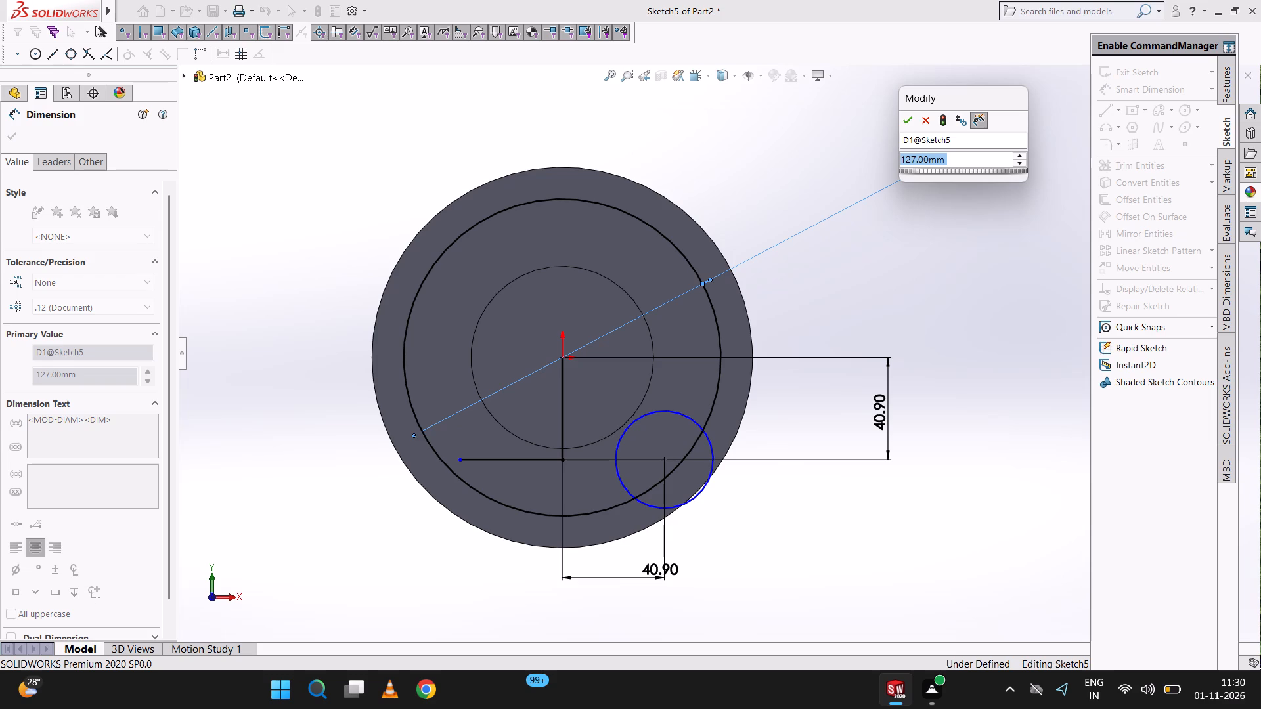
key("3")
key("BackSpace")
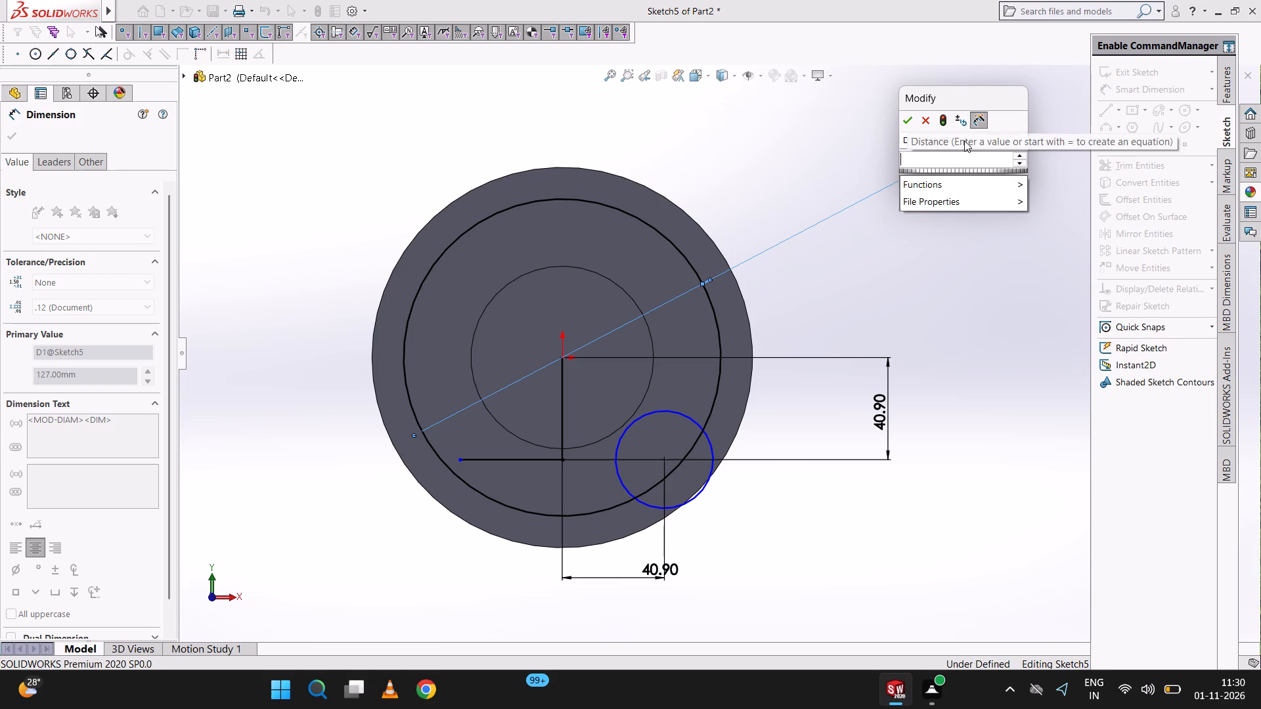
type("63.50")
type("+63.50")
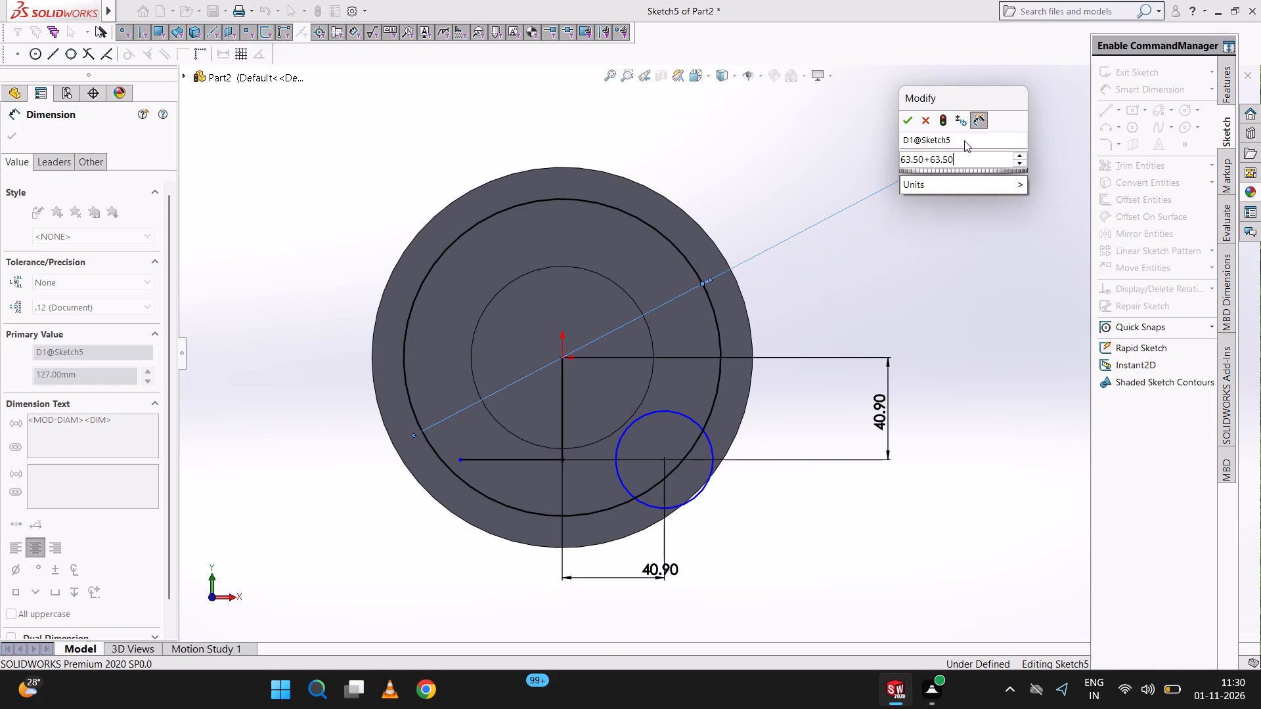
key("Return")
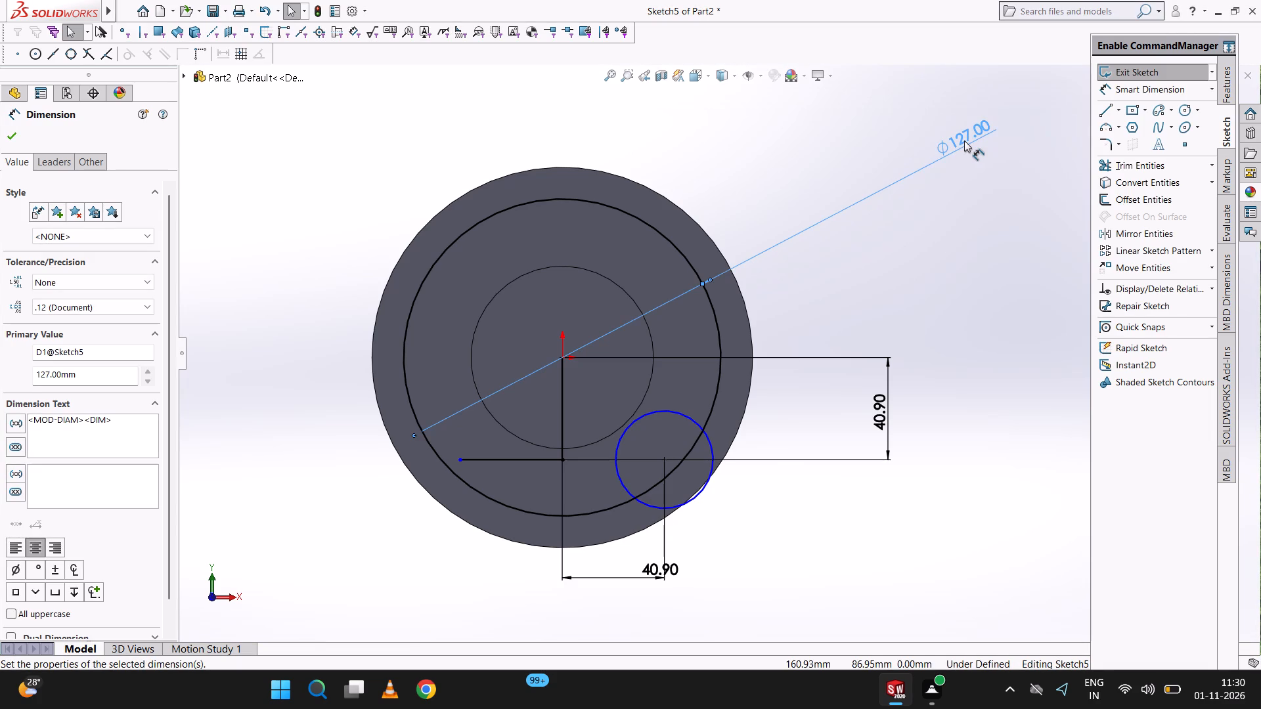
left_click(977, 230)
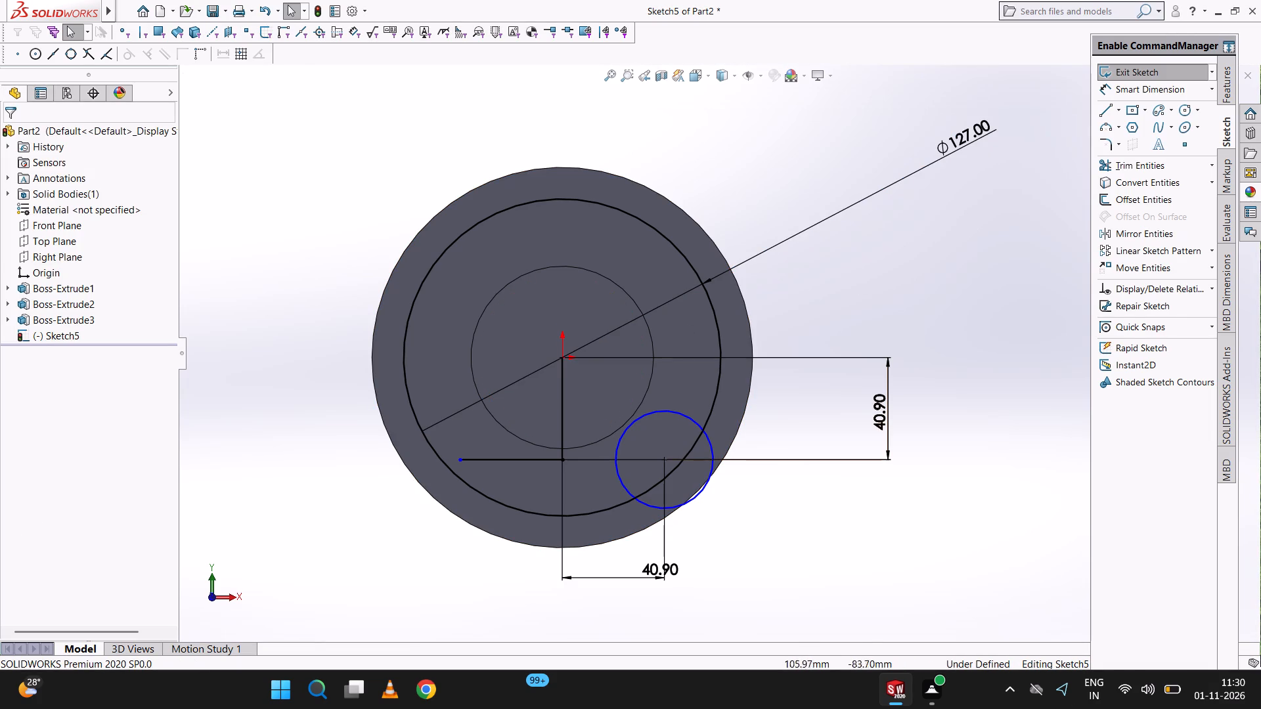
Switch to the outlet housing's Sketch2 to check its corner-centre offsets and radii, and return to Part2's Sketch5.
left_click(833, 631)
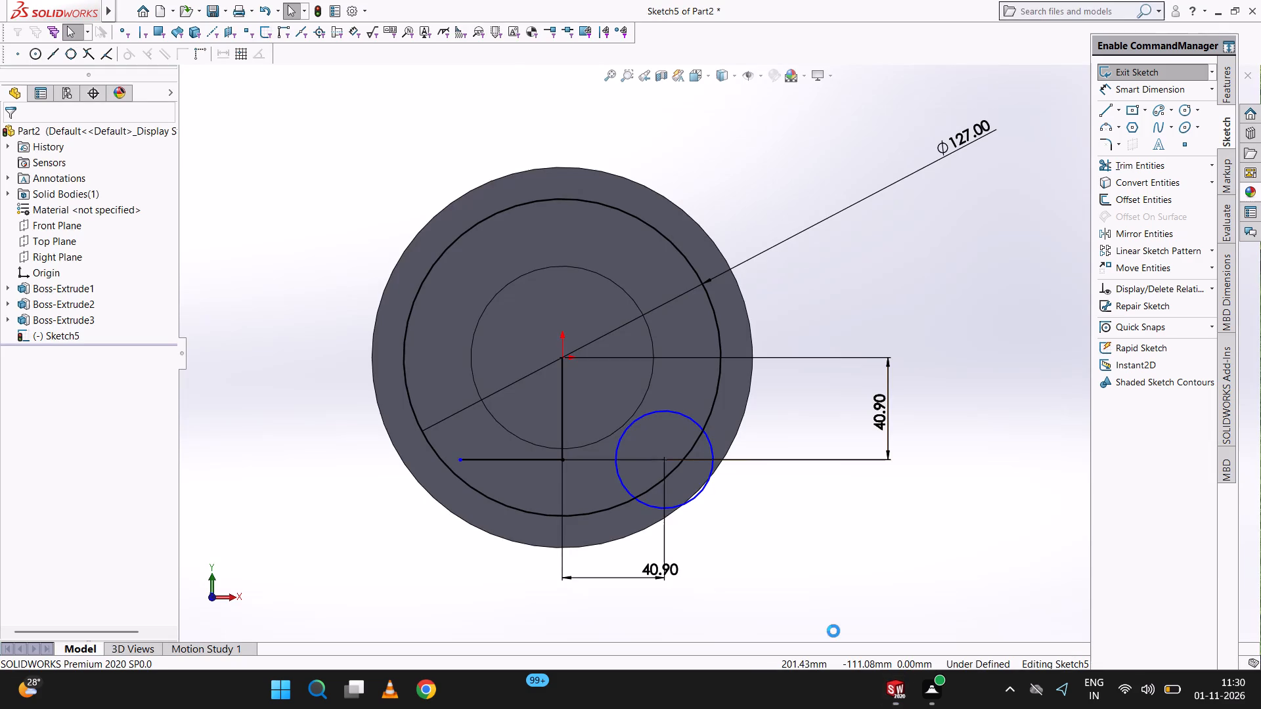
left_click(815, 621)
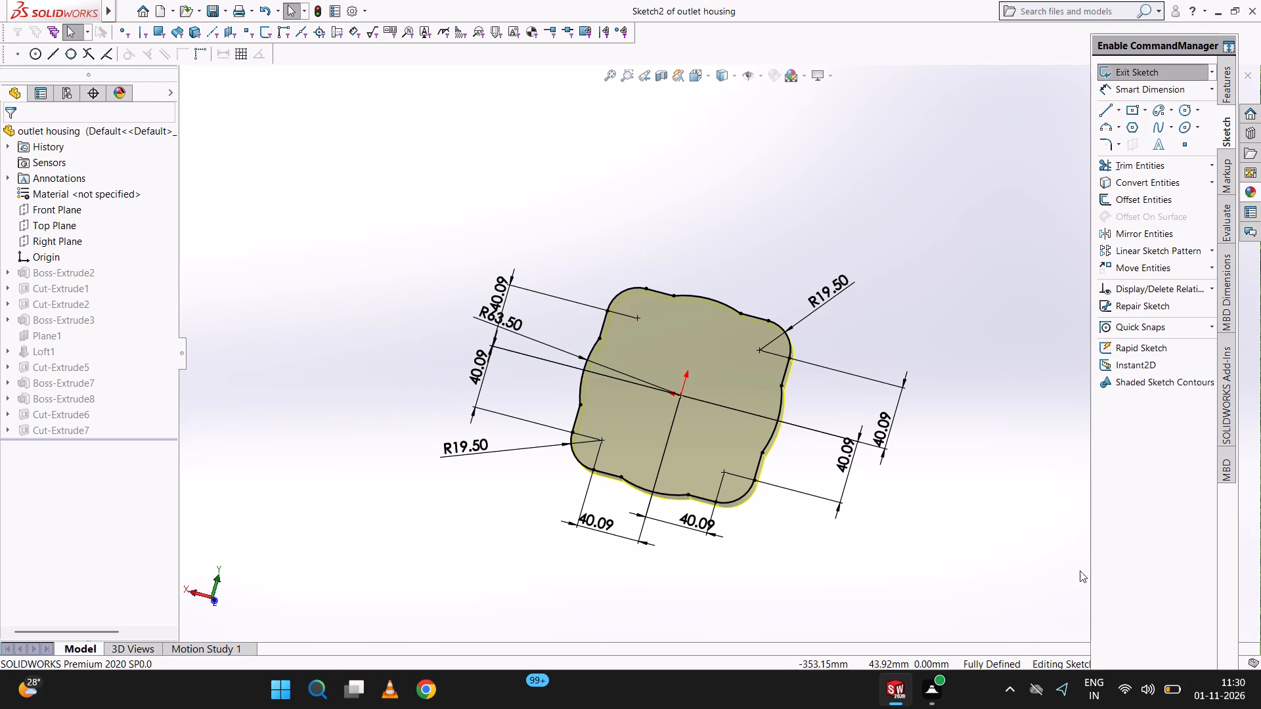
left_click(955, 601)
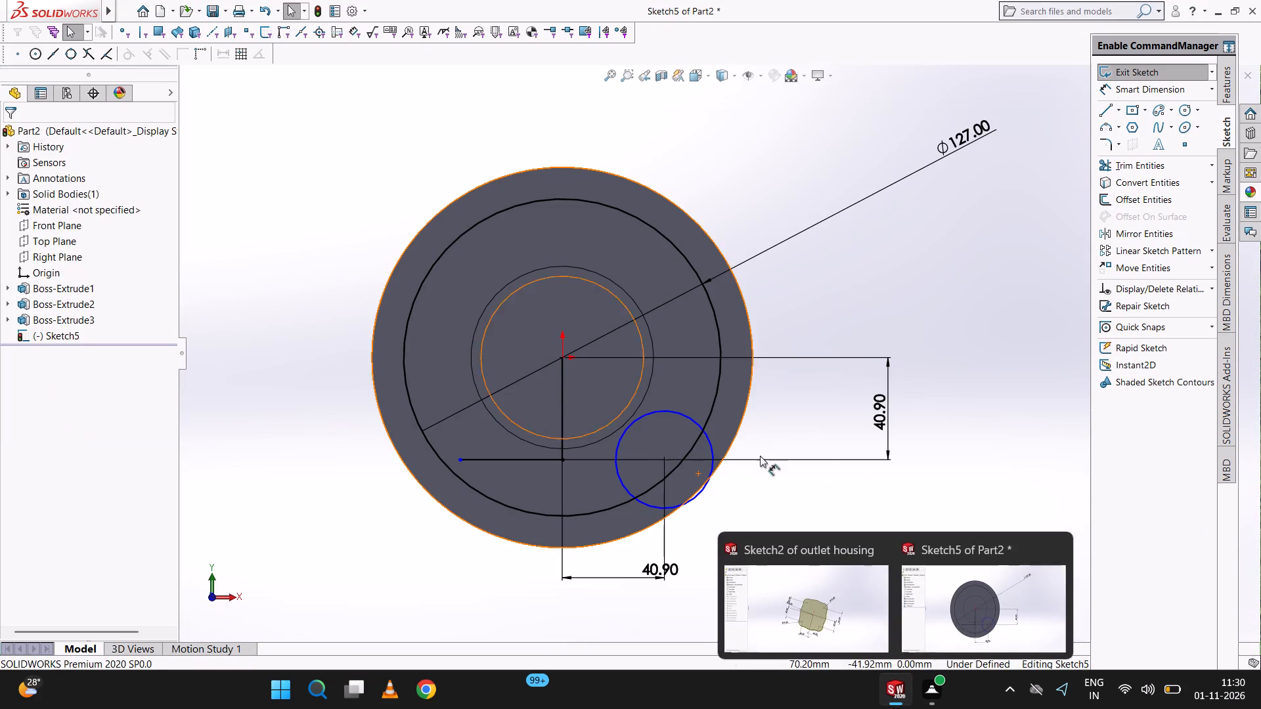
left_click(893, 326)
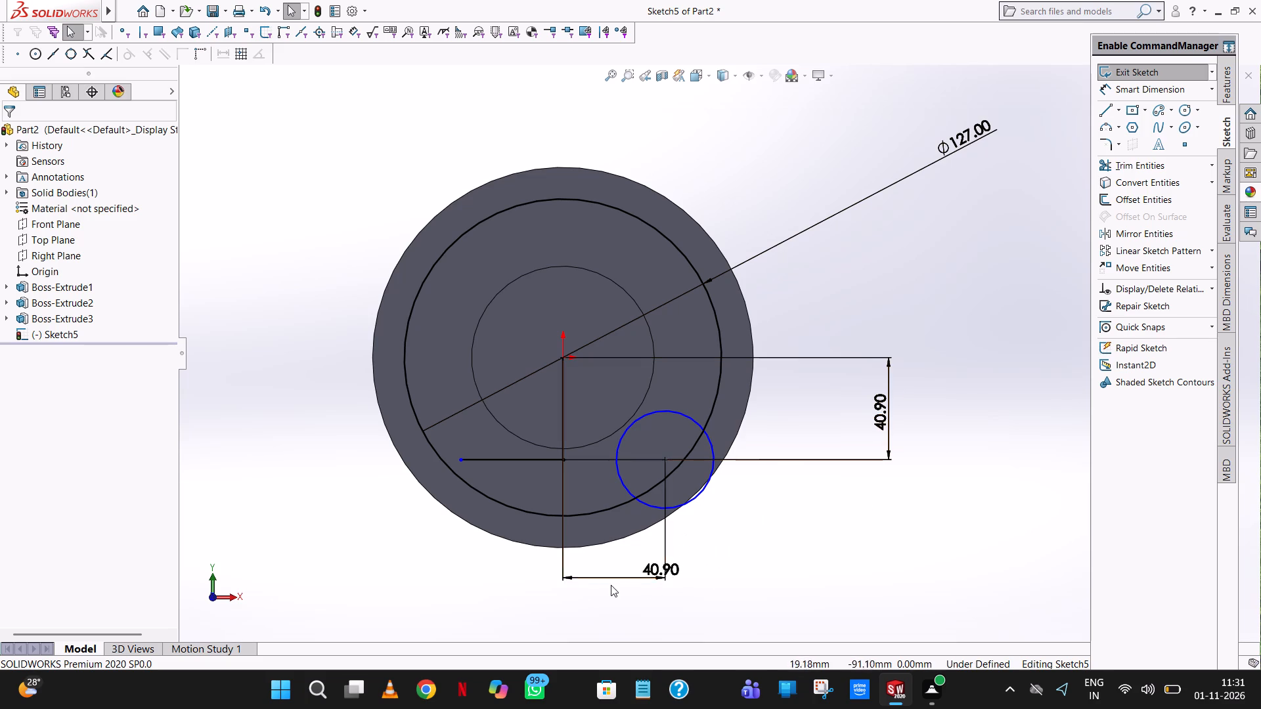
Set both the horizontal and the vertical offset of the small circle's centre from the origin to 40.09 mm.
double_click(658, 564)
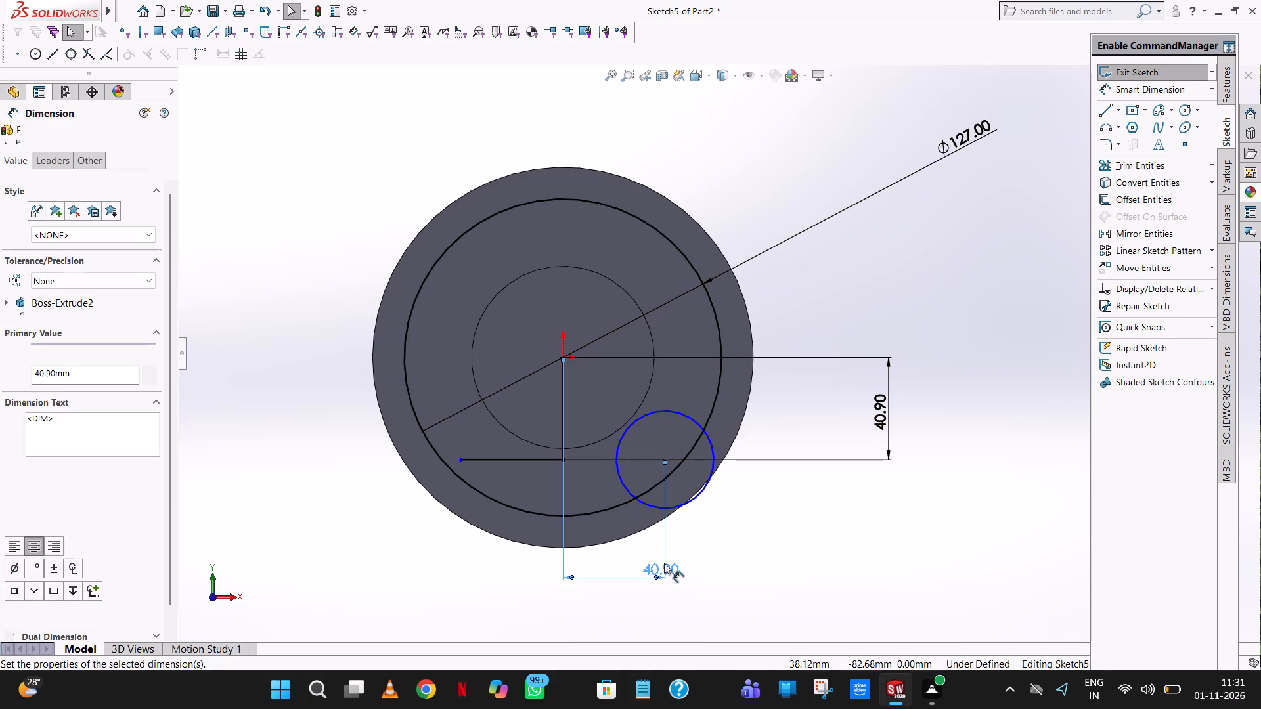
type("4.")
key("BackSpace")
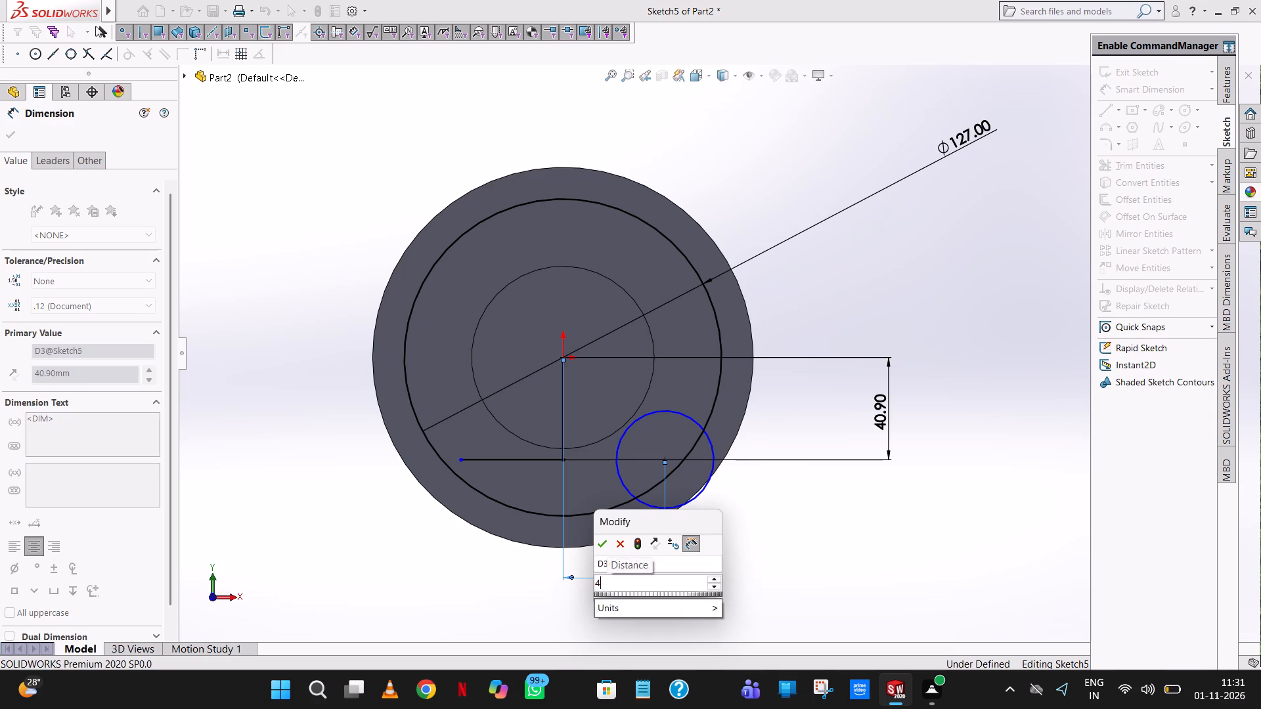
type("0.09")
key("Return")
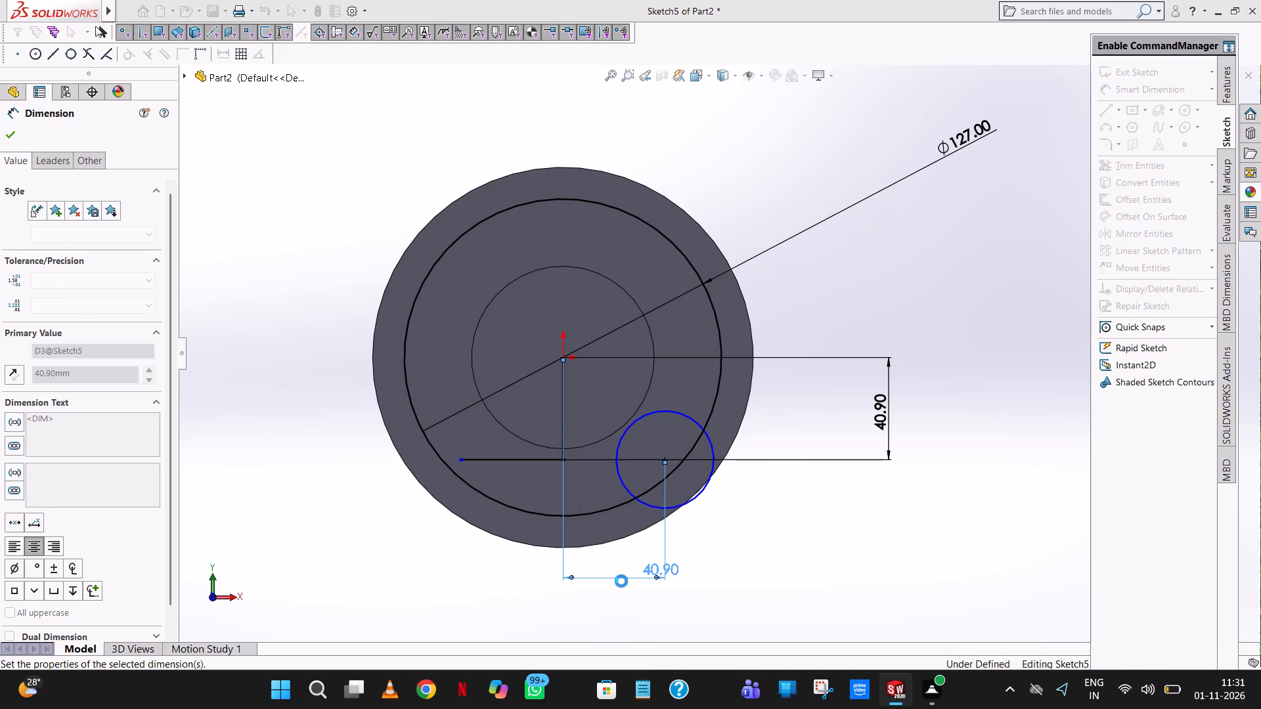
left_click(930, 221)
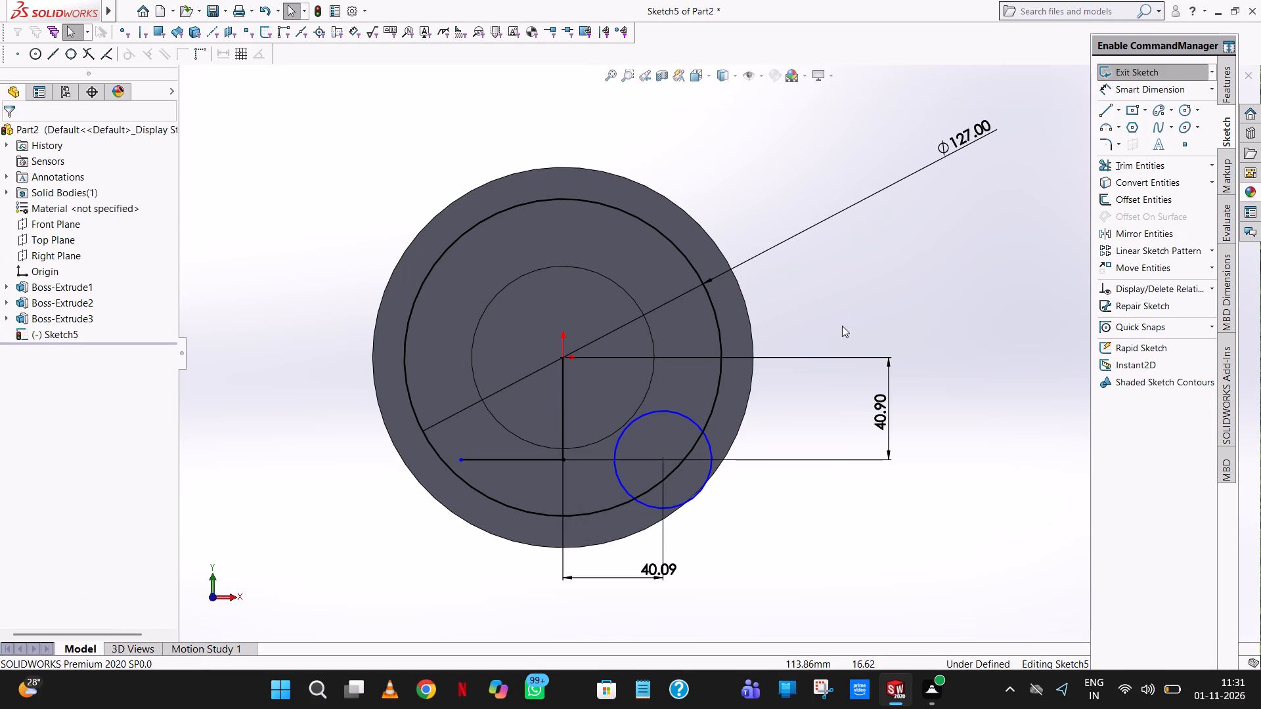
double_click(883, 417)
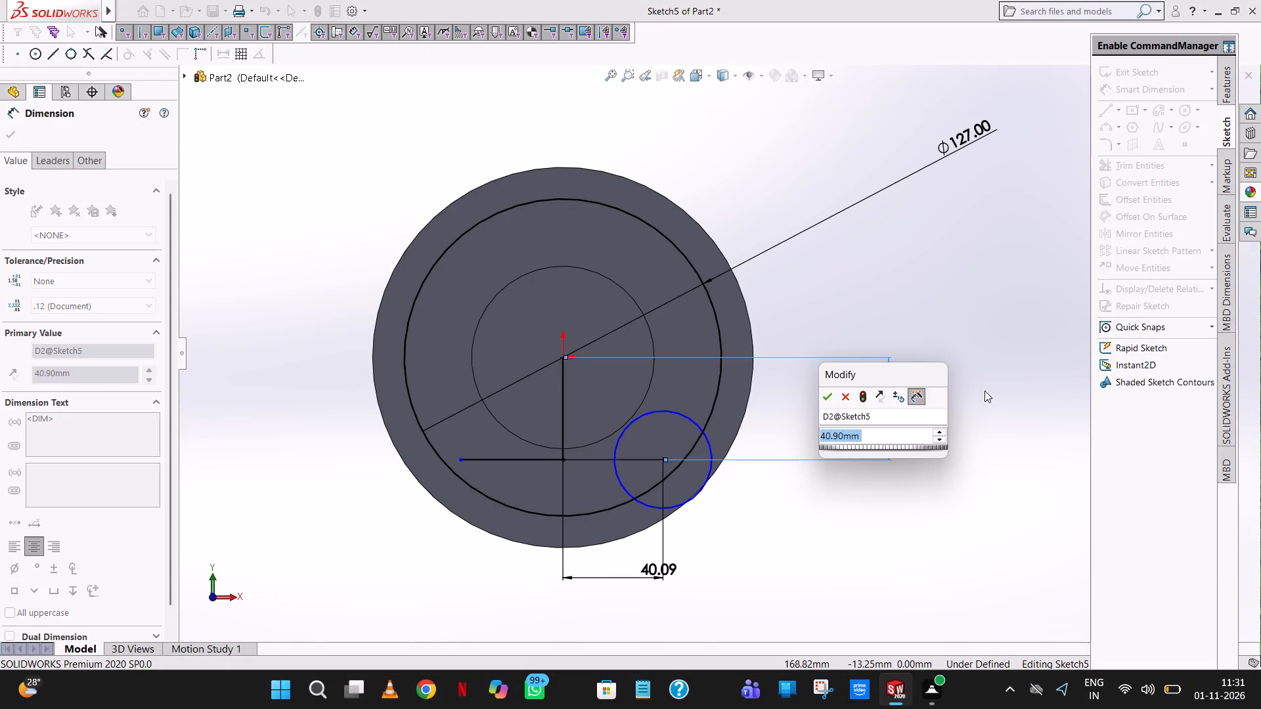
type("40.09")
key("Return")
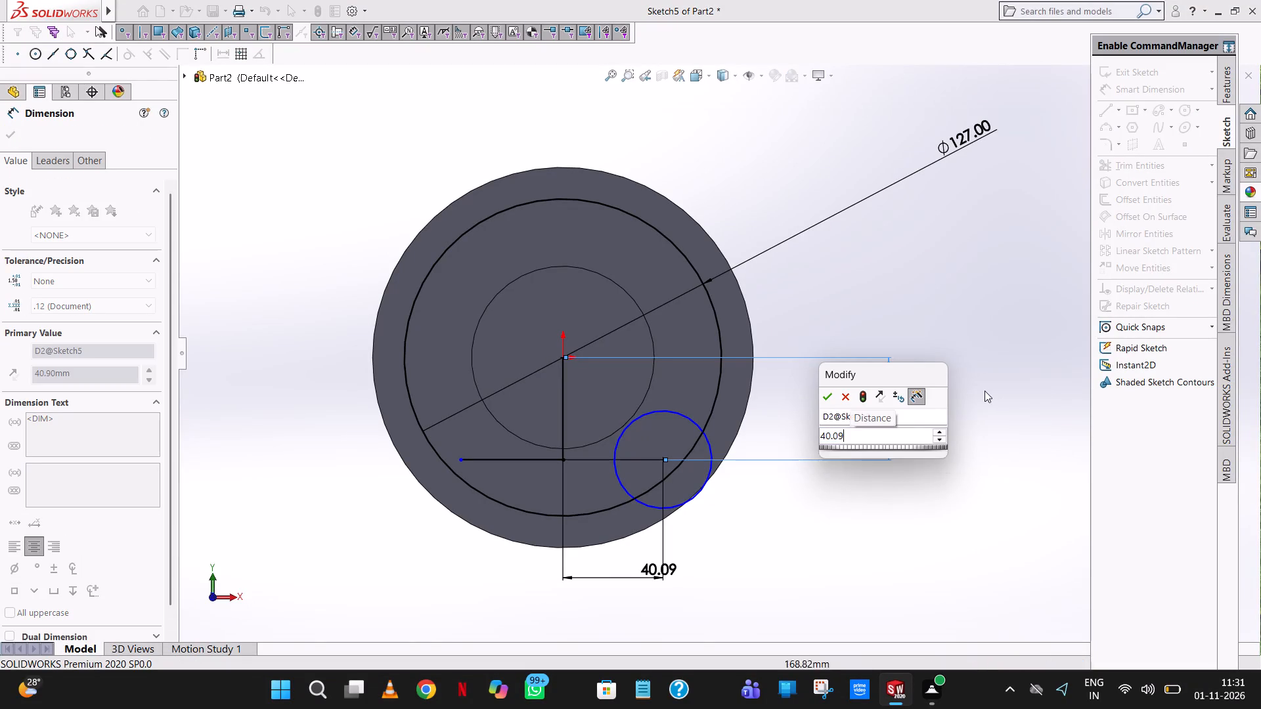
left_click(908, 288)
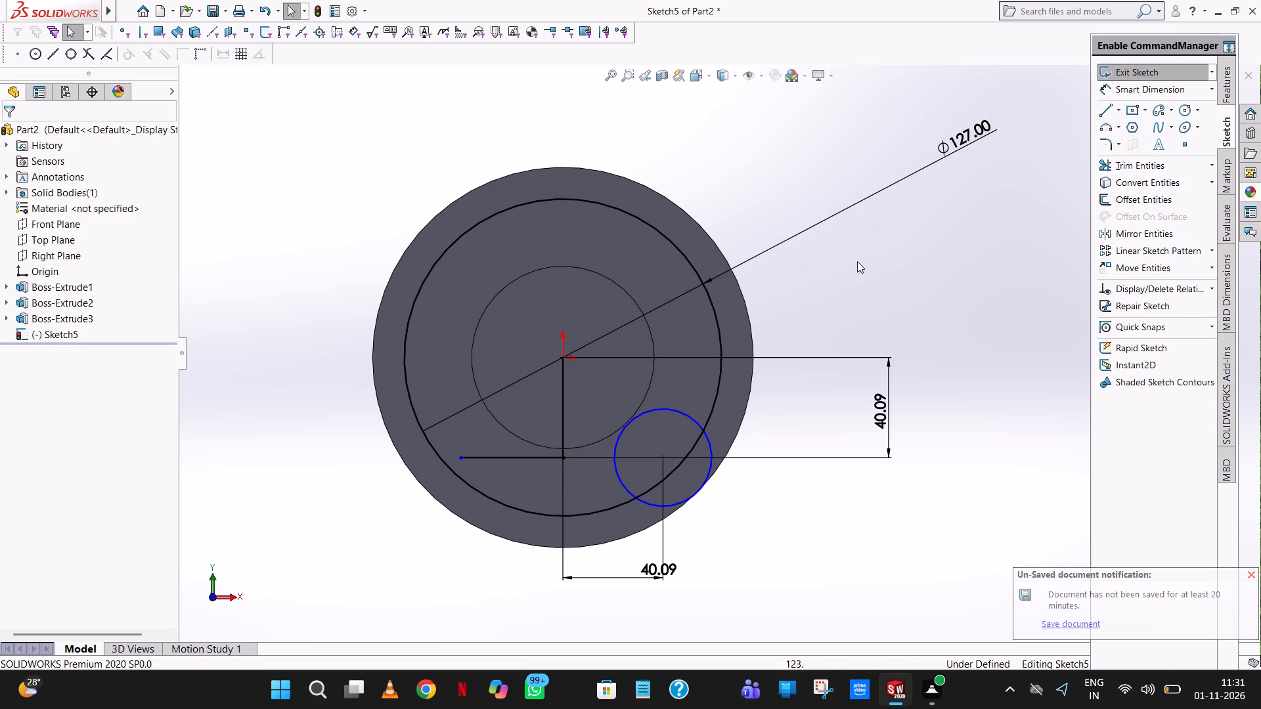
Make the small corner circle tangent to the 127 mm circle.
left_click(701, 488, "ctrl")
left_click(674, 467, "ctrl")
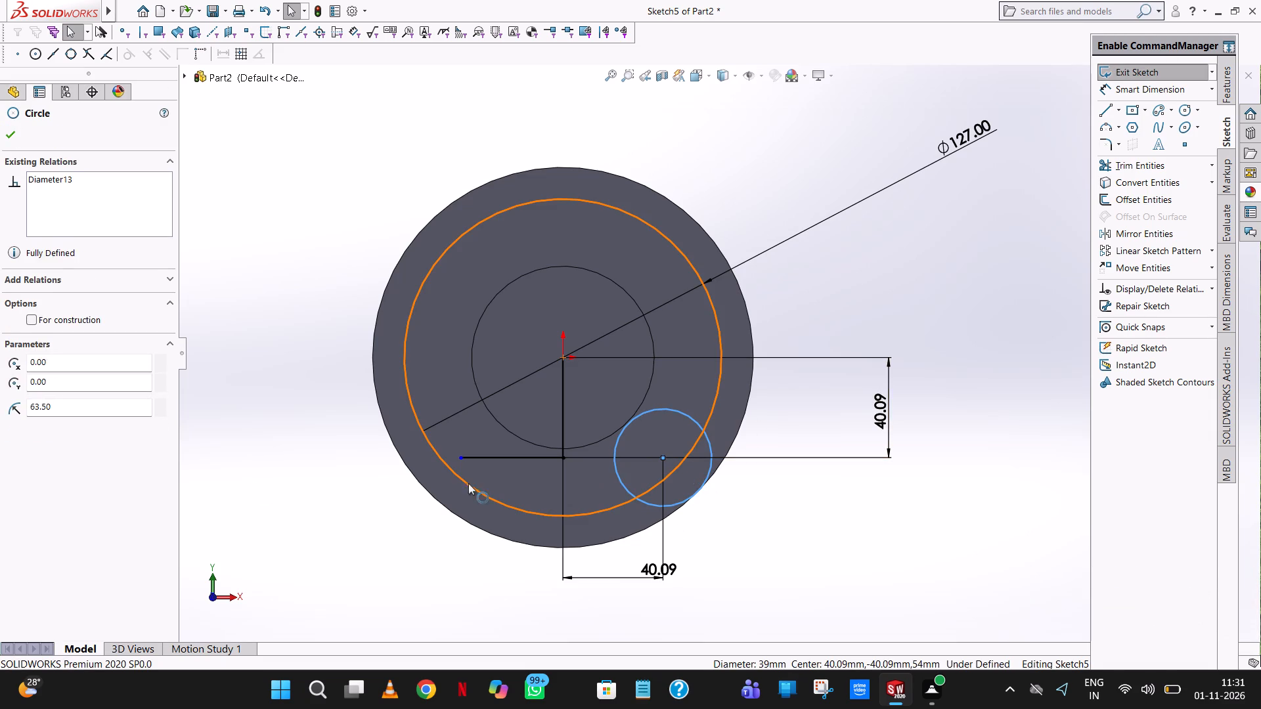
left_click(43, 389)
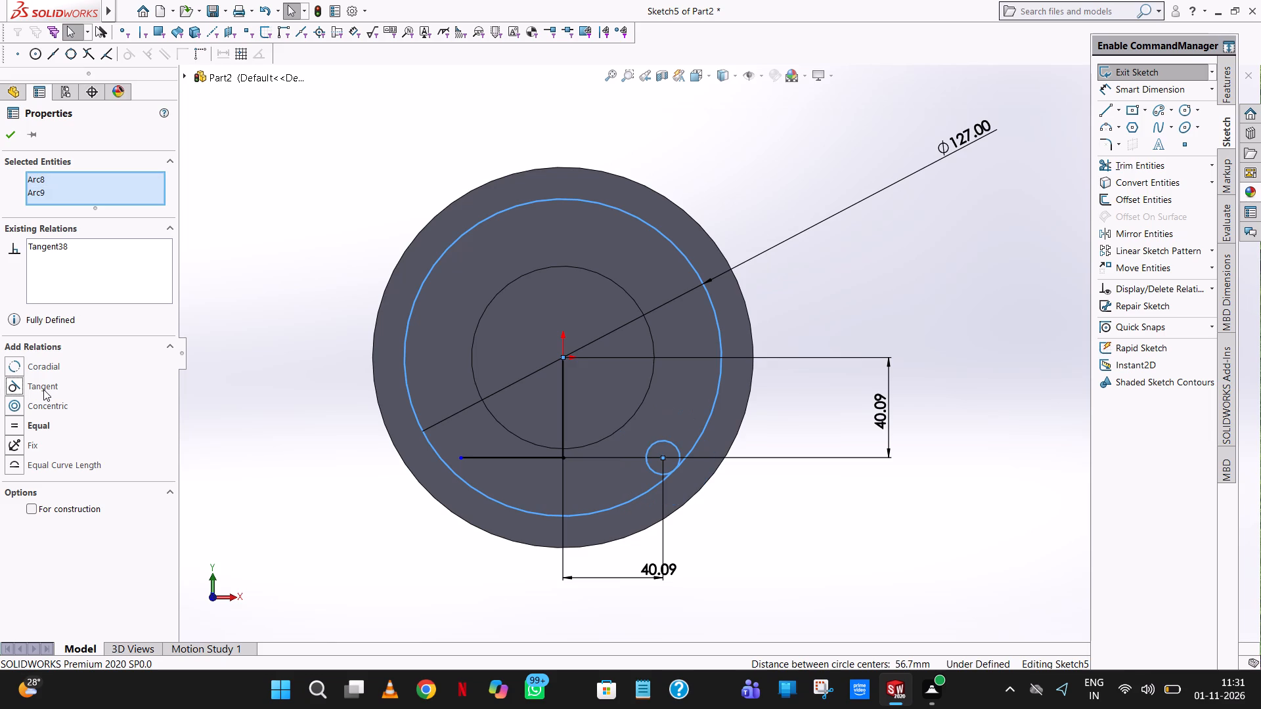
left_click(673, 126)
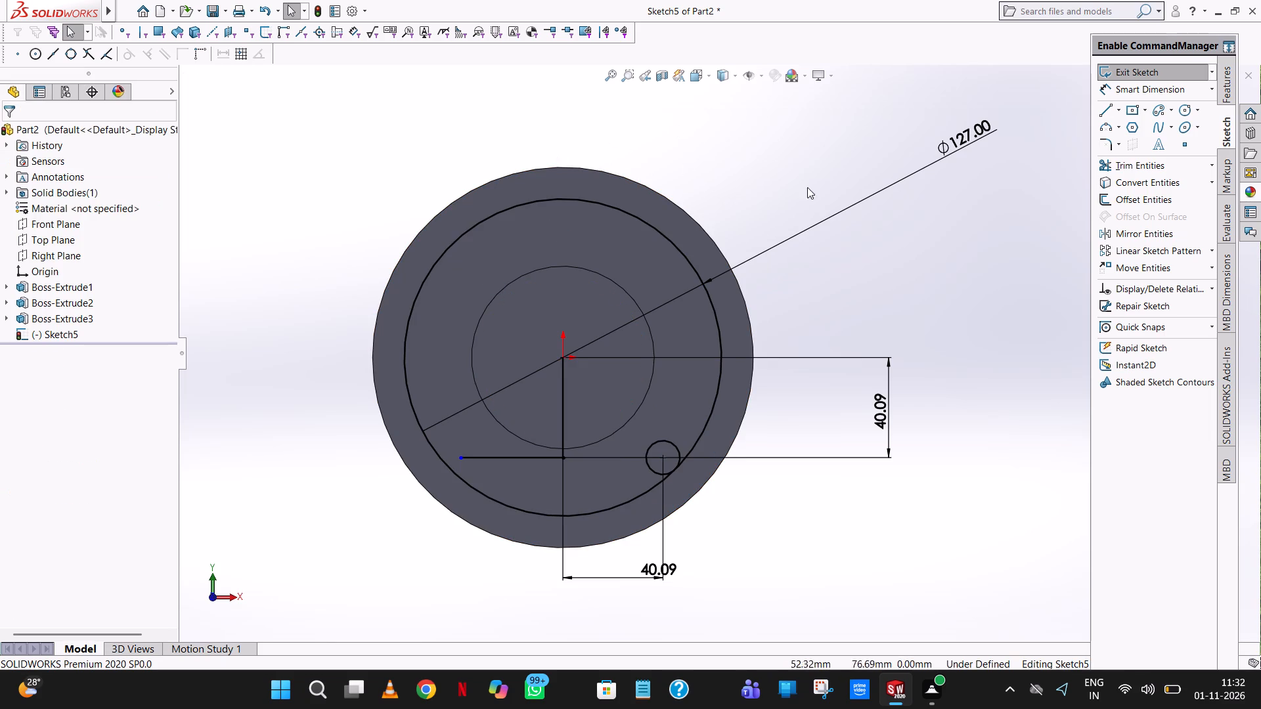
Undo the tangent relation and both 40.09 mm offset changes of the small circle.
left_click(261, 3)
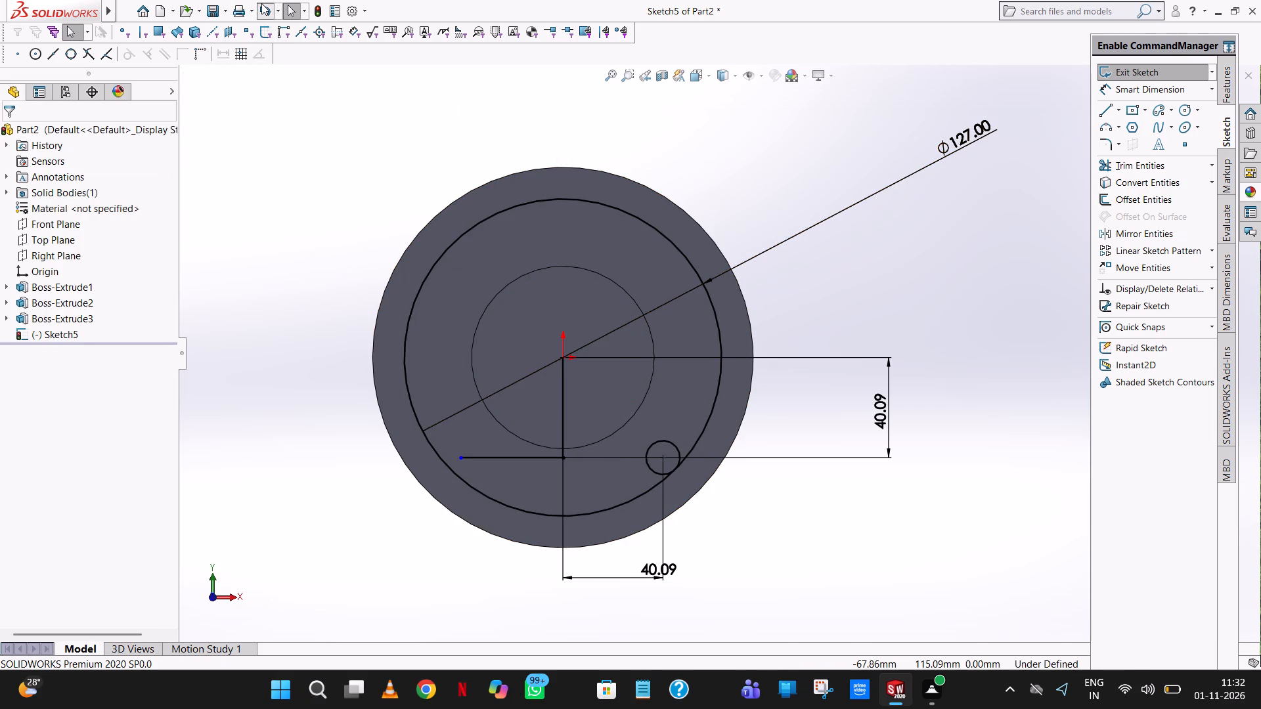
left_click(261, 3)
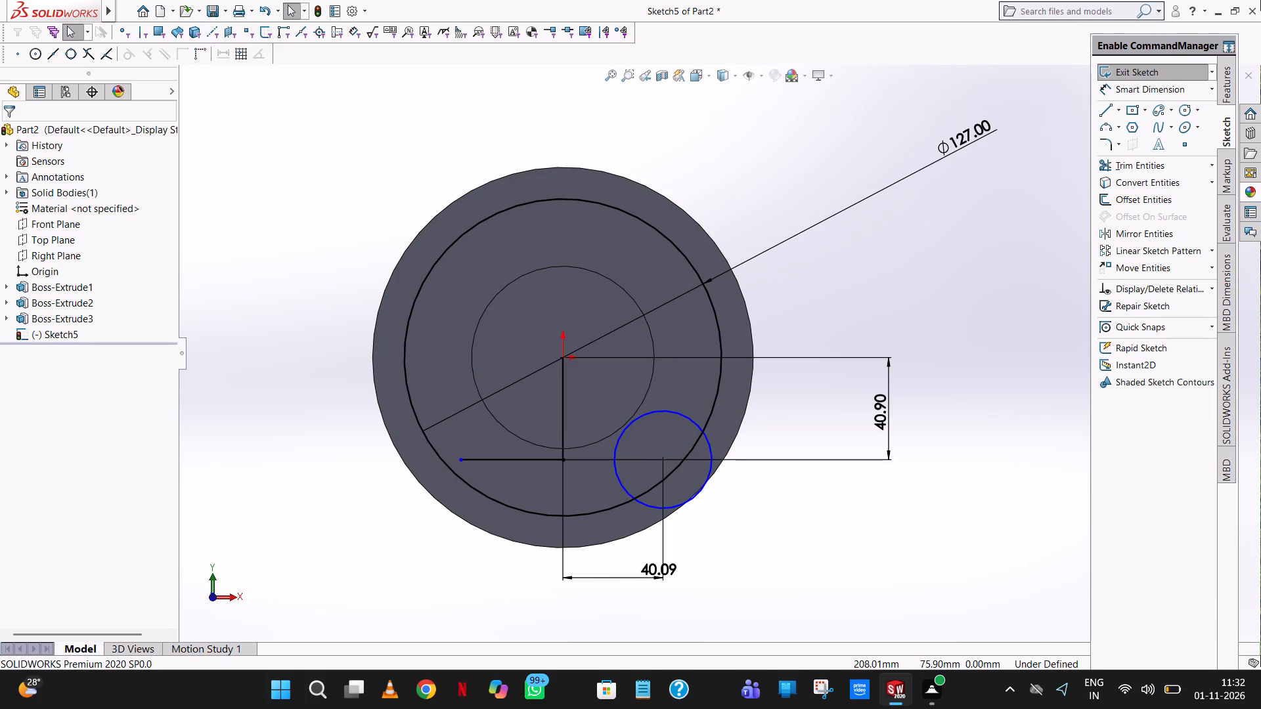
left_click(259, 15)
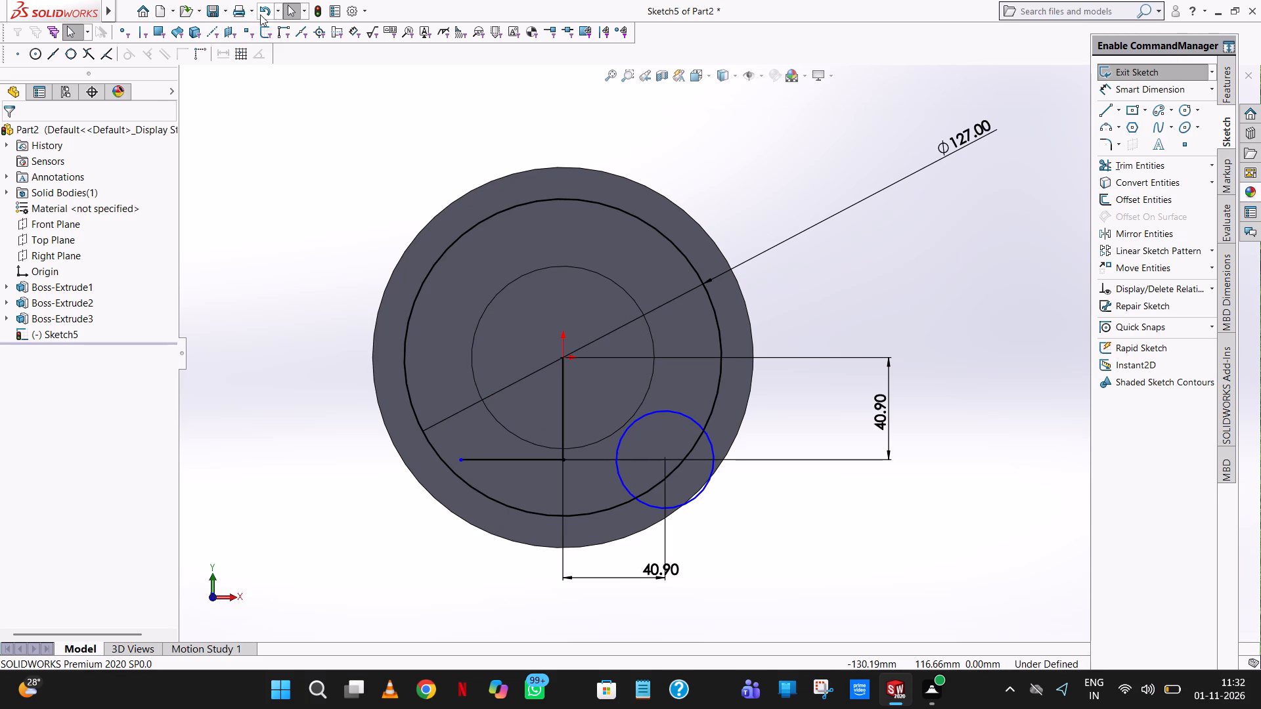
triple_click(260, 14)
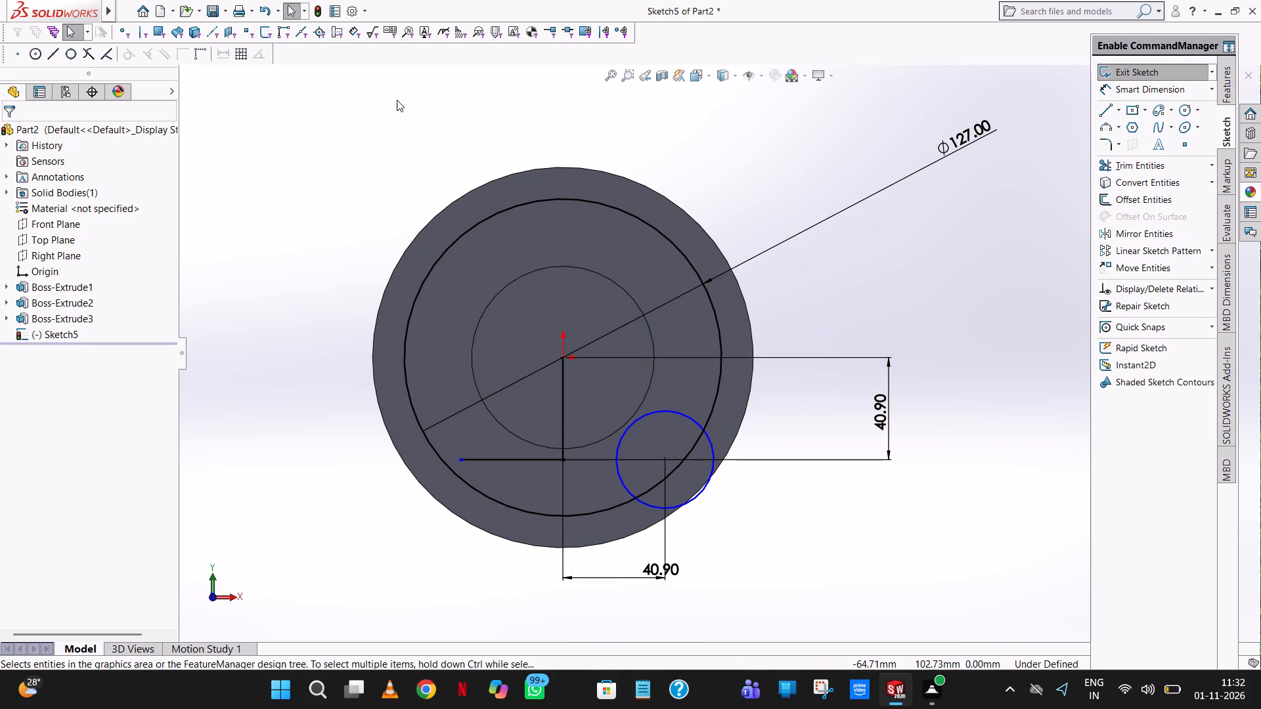
Trim away all segments of the small corner circle, keeping its dimensioned centre point.
left_click(1126, 167)
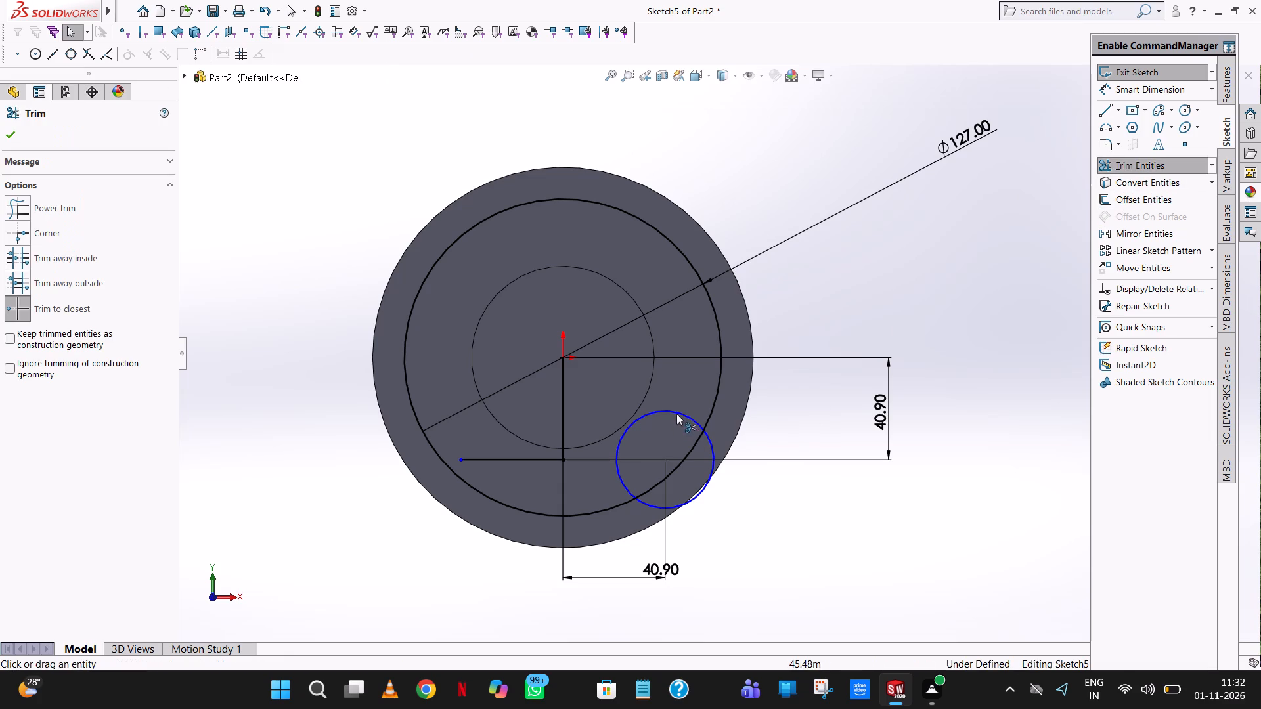
left_click(671, 415)
left_click(710, 469)
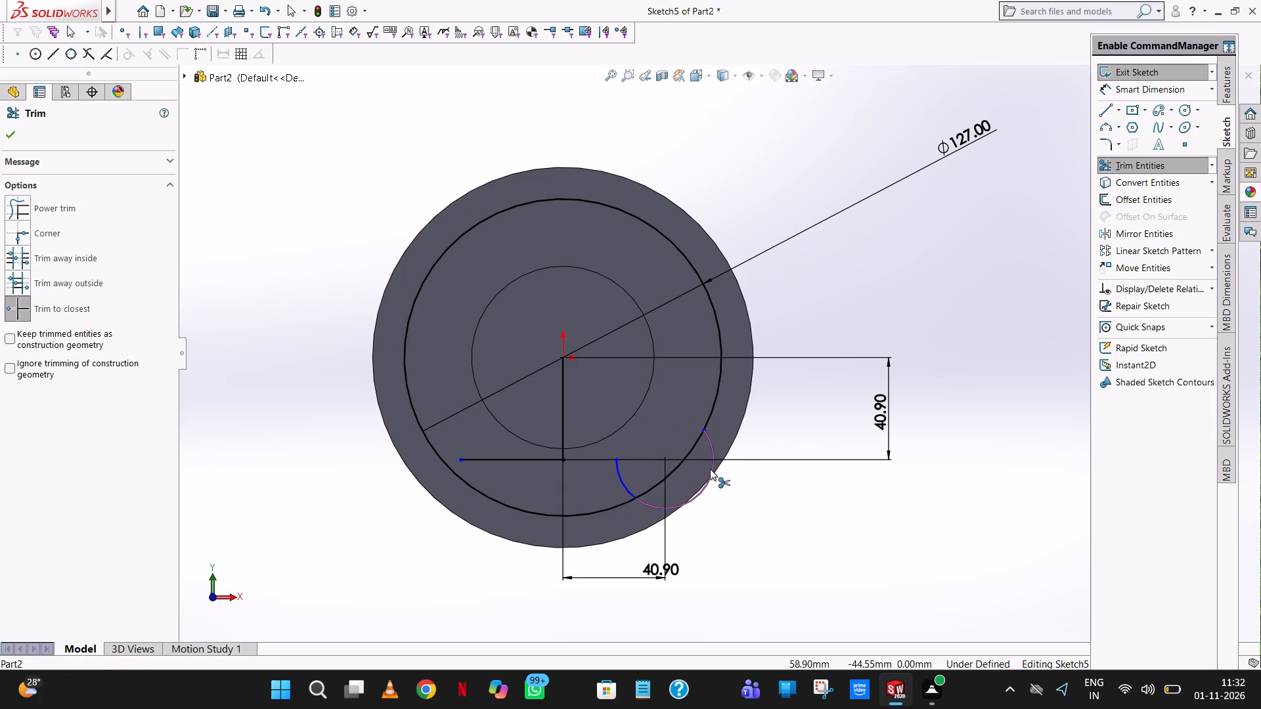
left_click(615, 479)
left_click(621, 472)
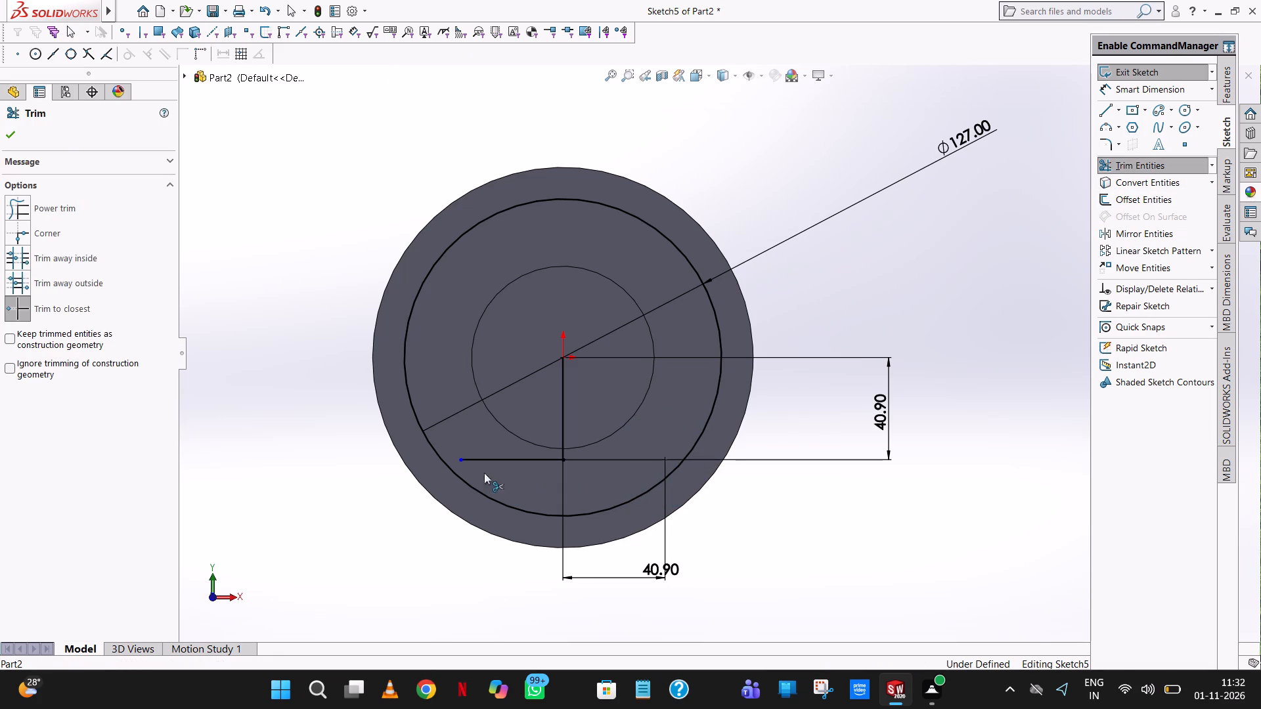
Draw a circle of radius 19.50 mm centred on the dimensioned corner point at 40.90, -40.90.
left_click(1187, 108)
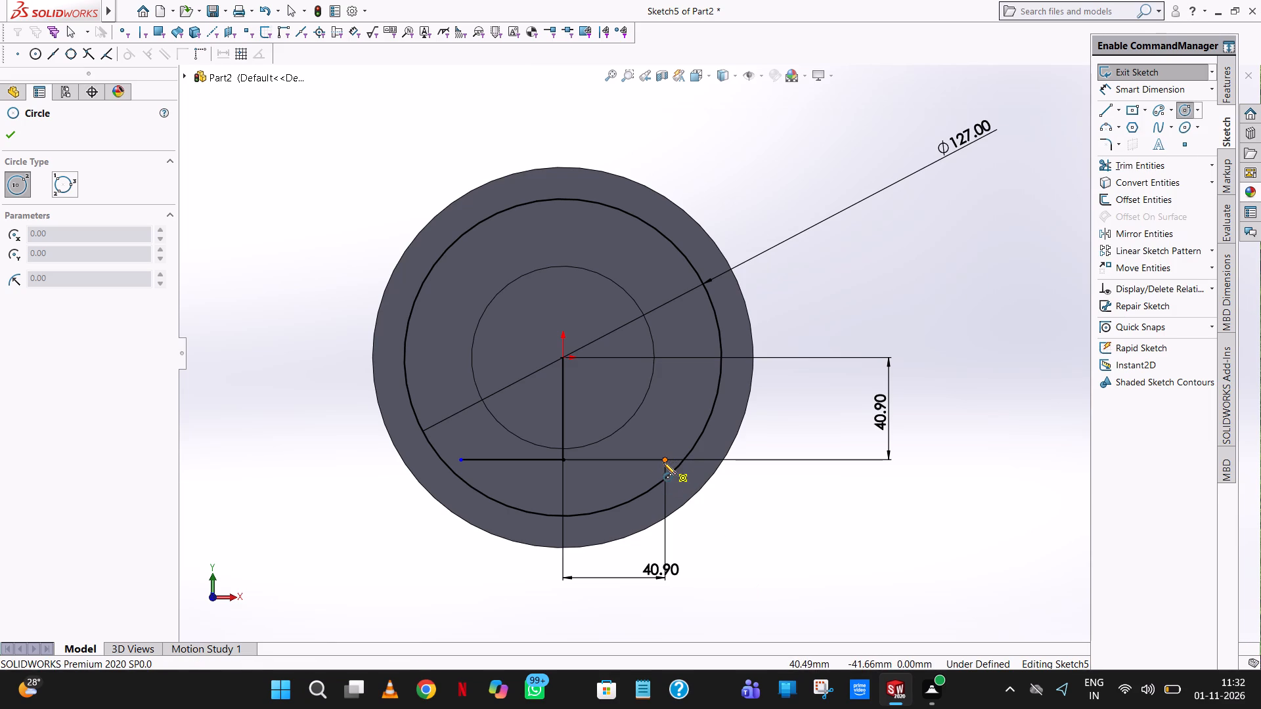
left_click(663, 462)
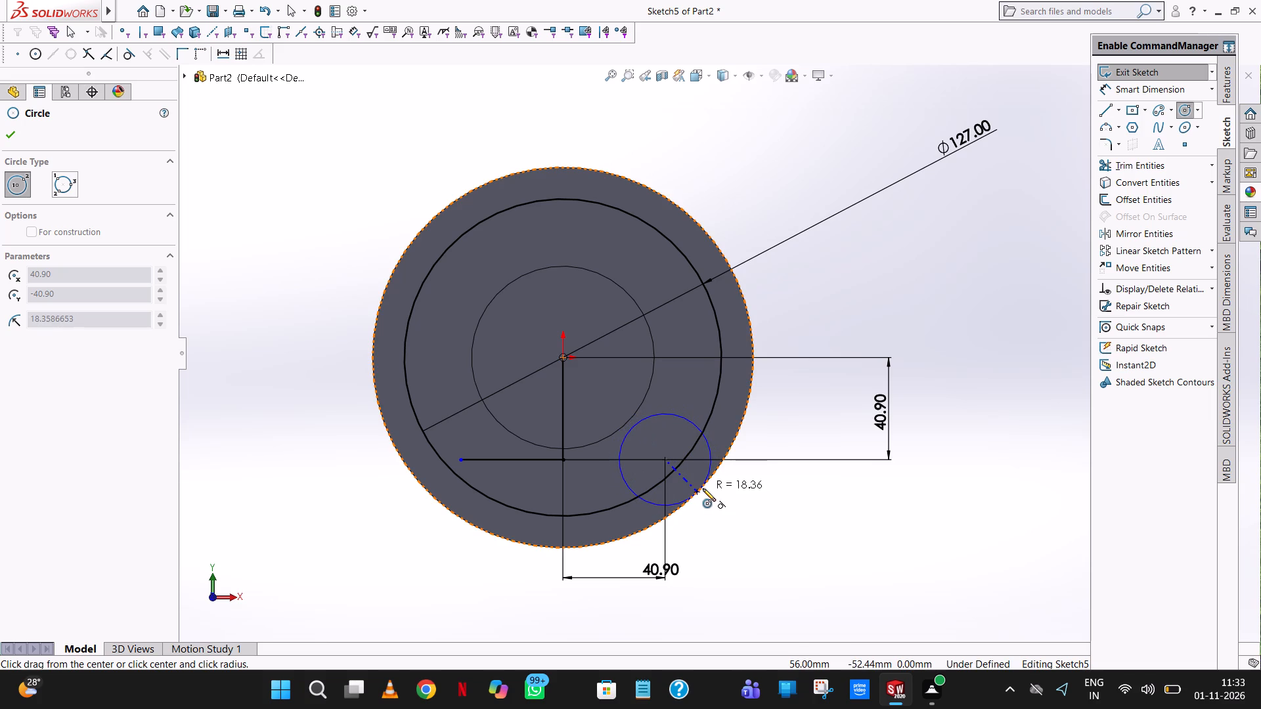
left_click(726, 498)
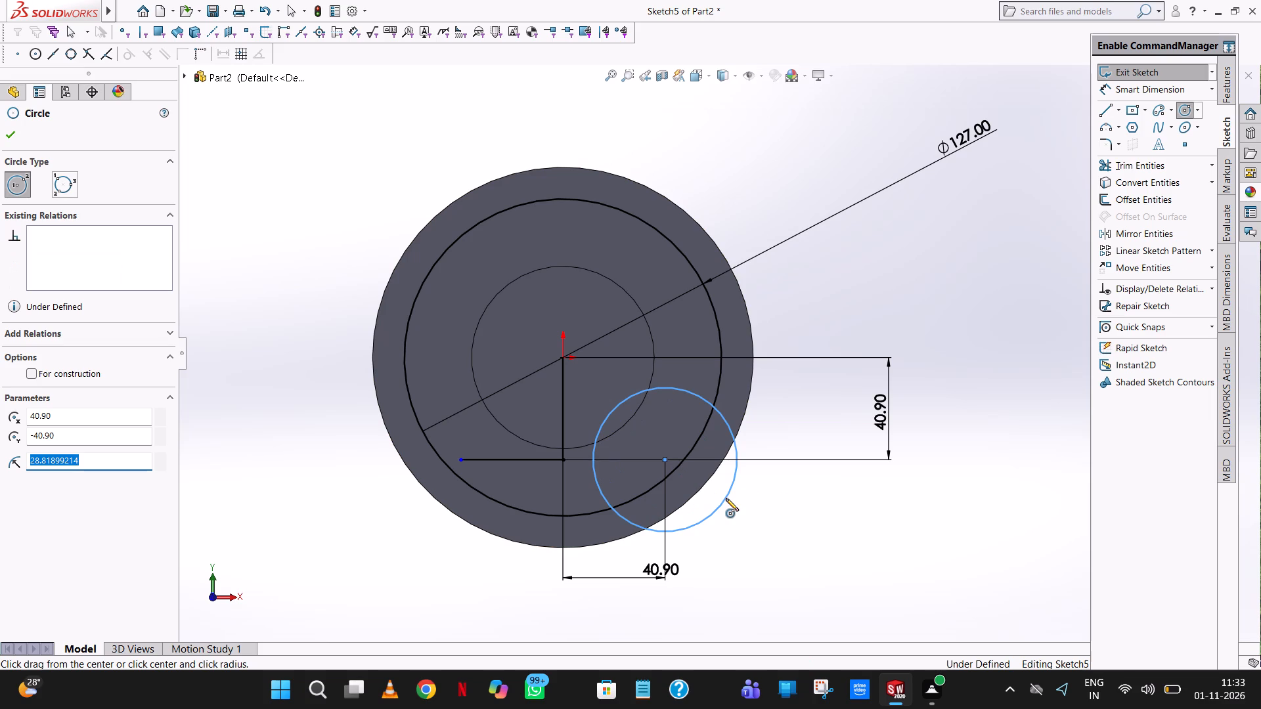
type("19.50")
key("plus")
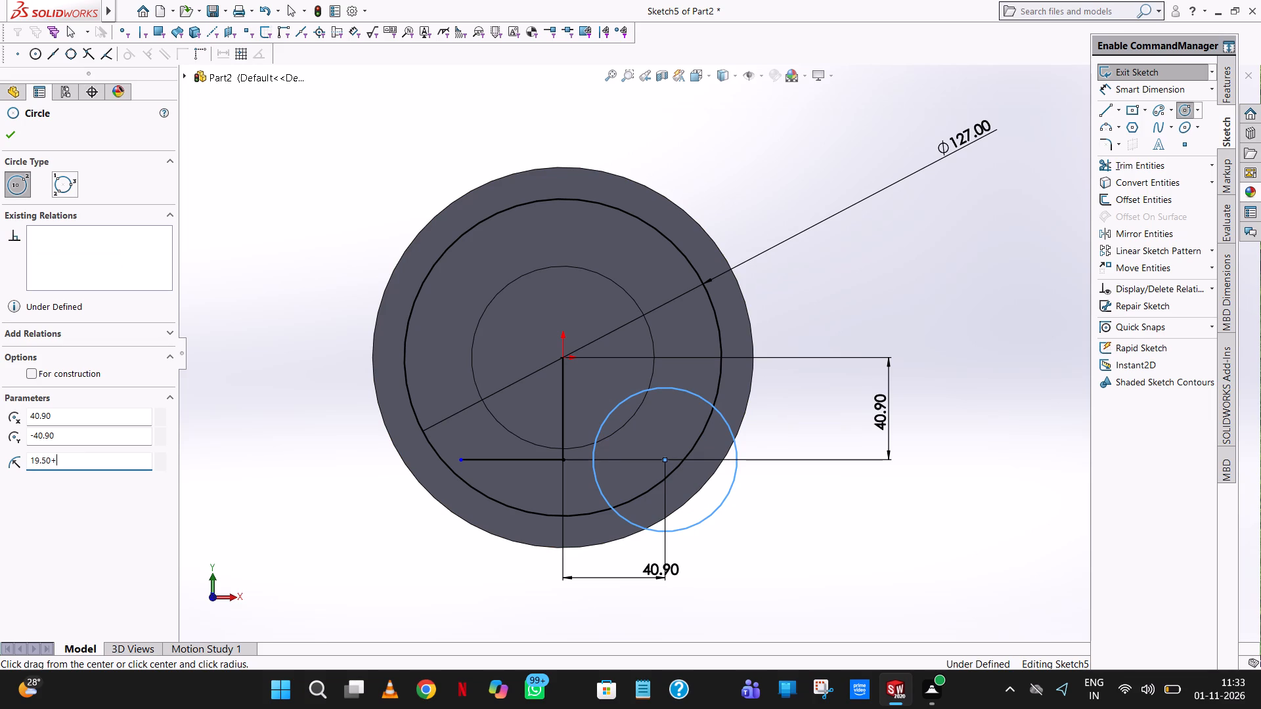
key("BackSpace")
key("BackSpace")
key("0")
key("Return")
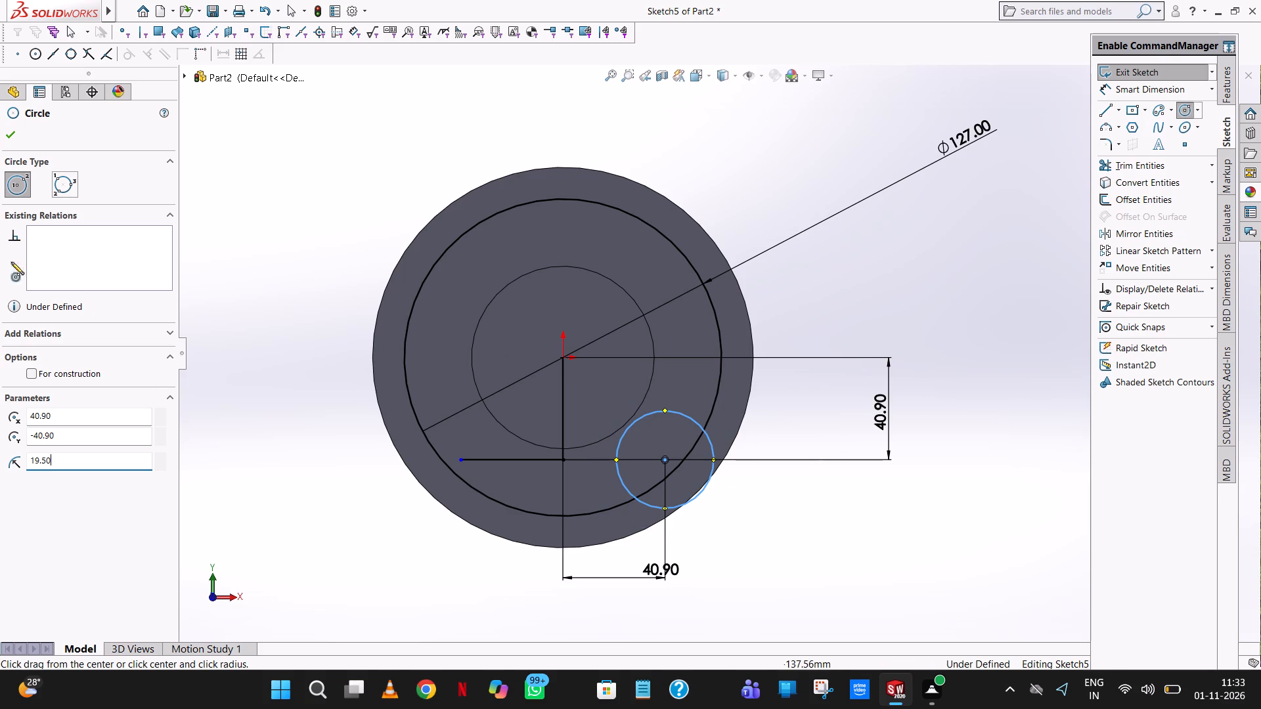
left_click(5, 144)
left_click(917, 256)
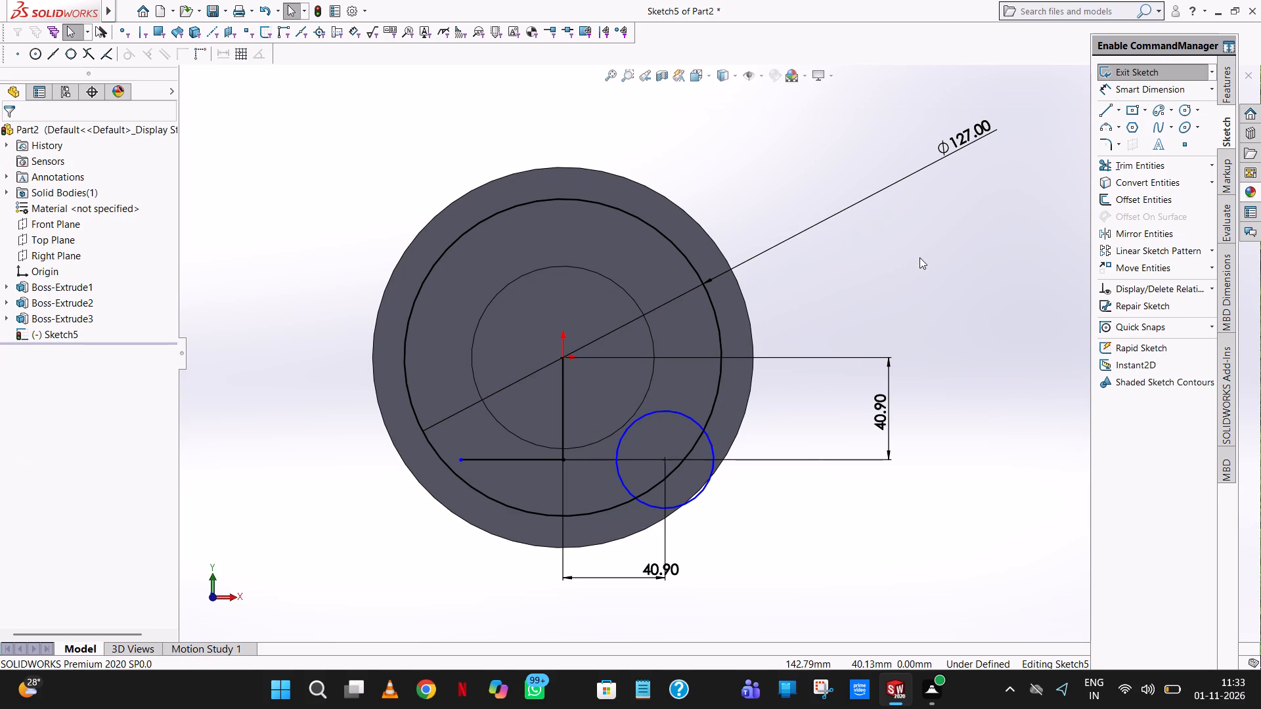
Draw a circle of radius 76.20 mm centred on the origin, out to the disc's outer edge.
left_click(1186, 105)
left_click(561, 359)
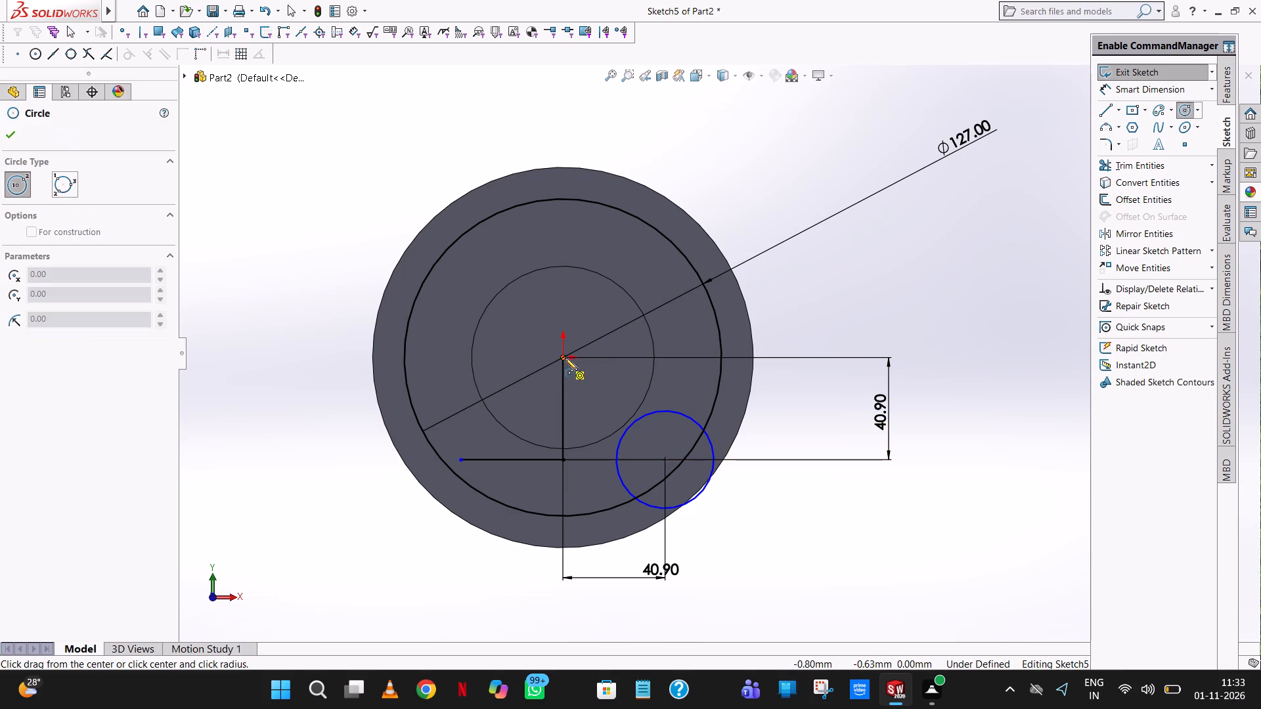
left_click(676, 205)
right_click(676, 205)
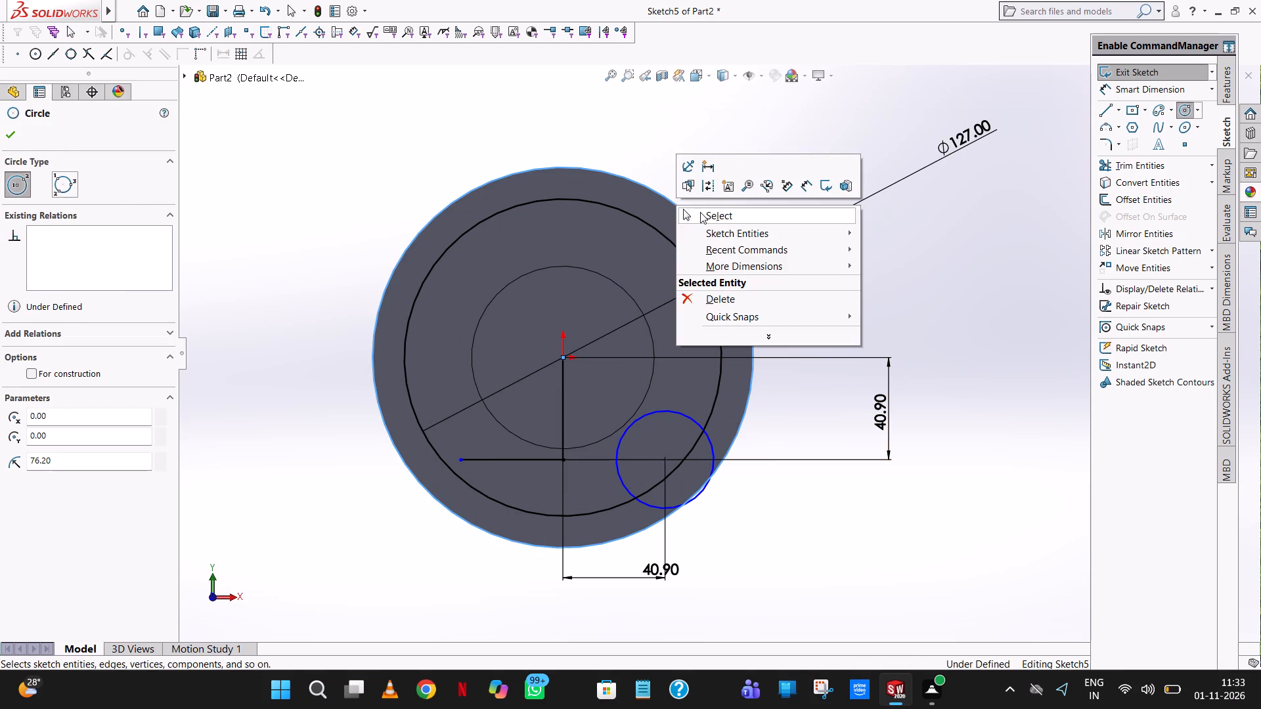
left_click(700, 212)
left_click(940, 240)
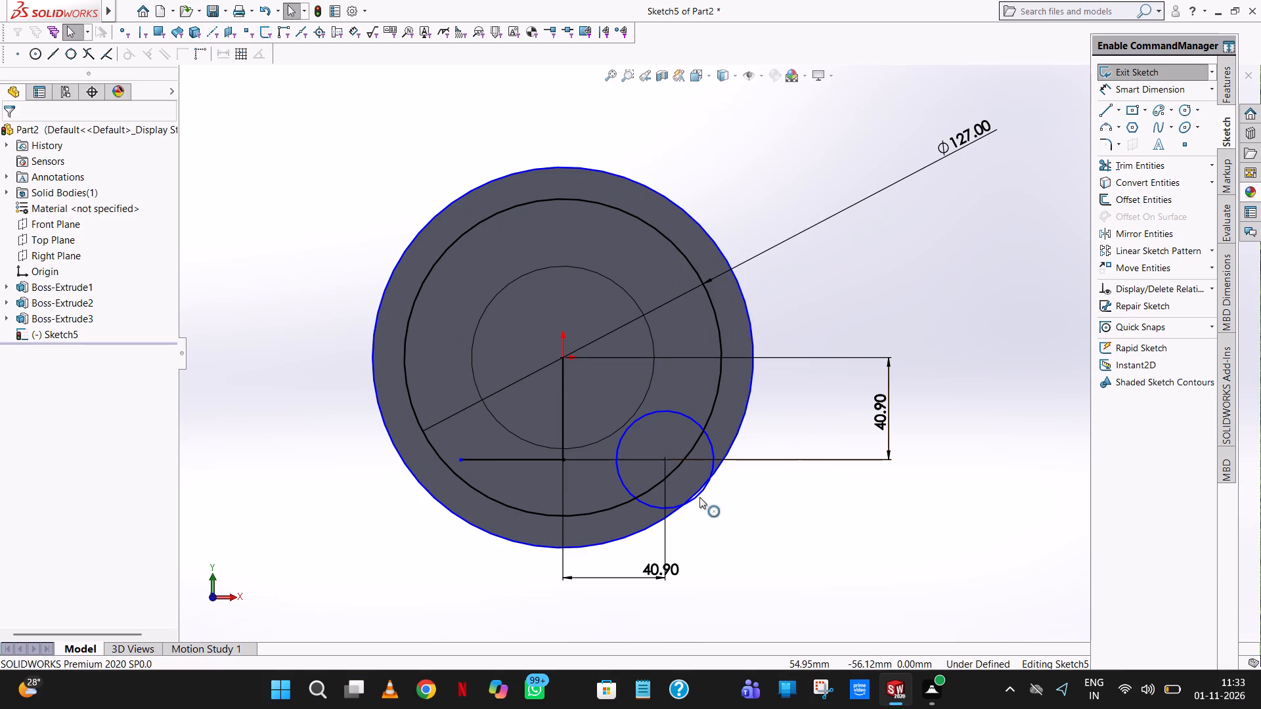
Add a tangent relation between the small corner circle and the large circle on the disc's outer edge.
left_click(699, 497, "shift")
left_click(698, 488, "shift")
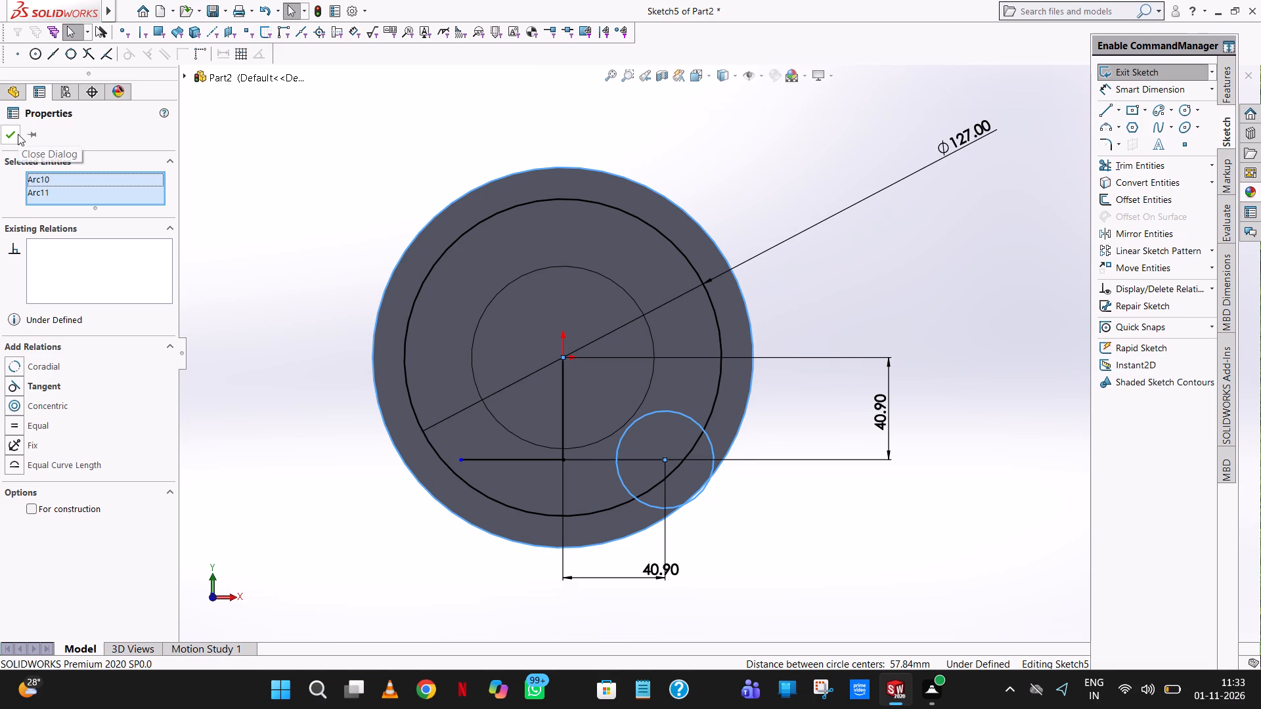
left_click(40, 385)
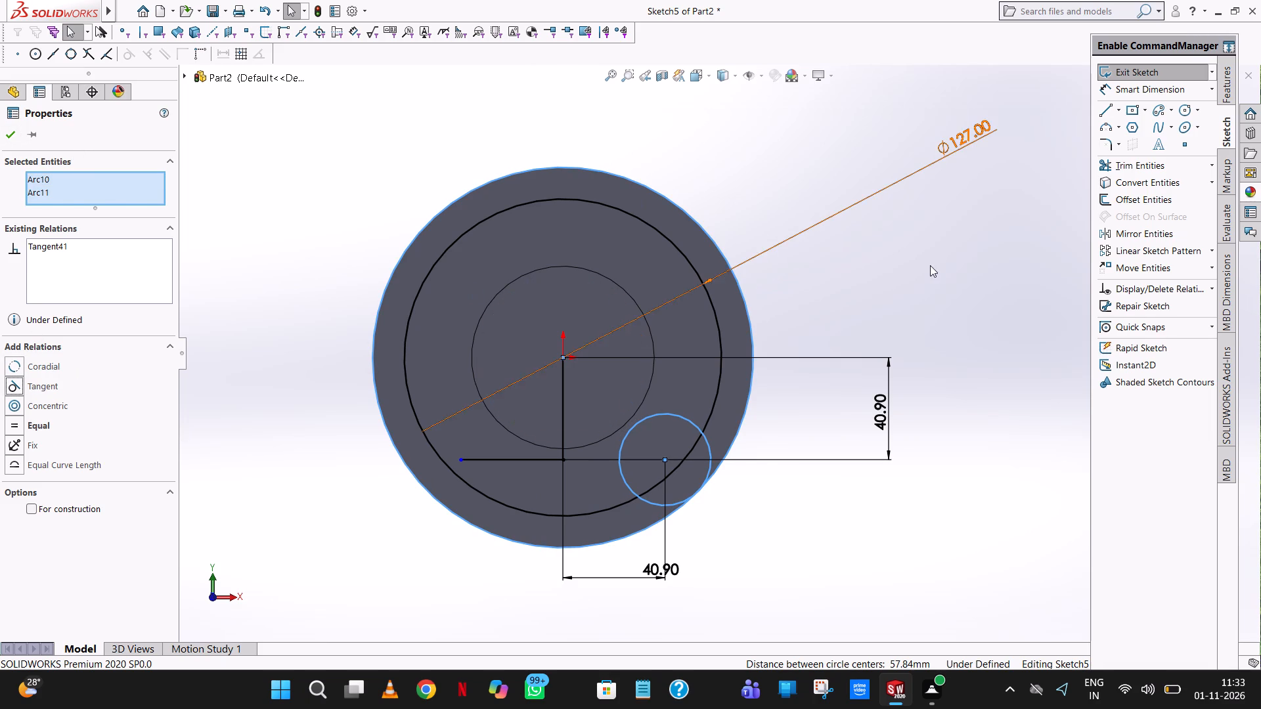
left_click(931, 265)
Set the small corner circle's radius to 19.50 mm.
left_click(657, 416)
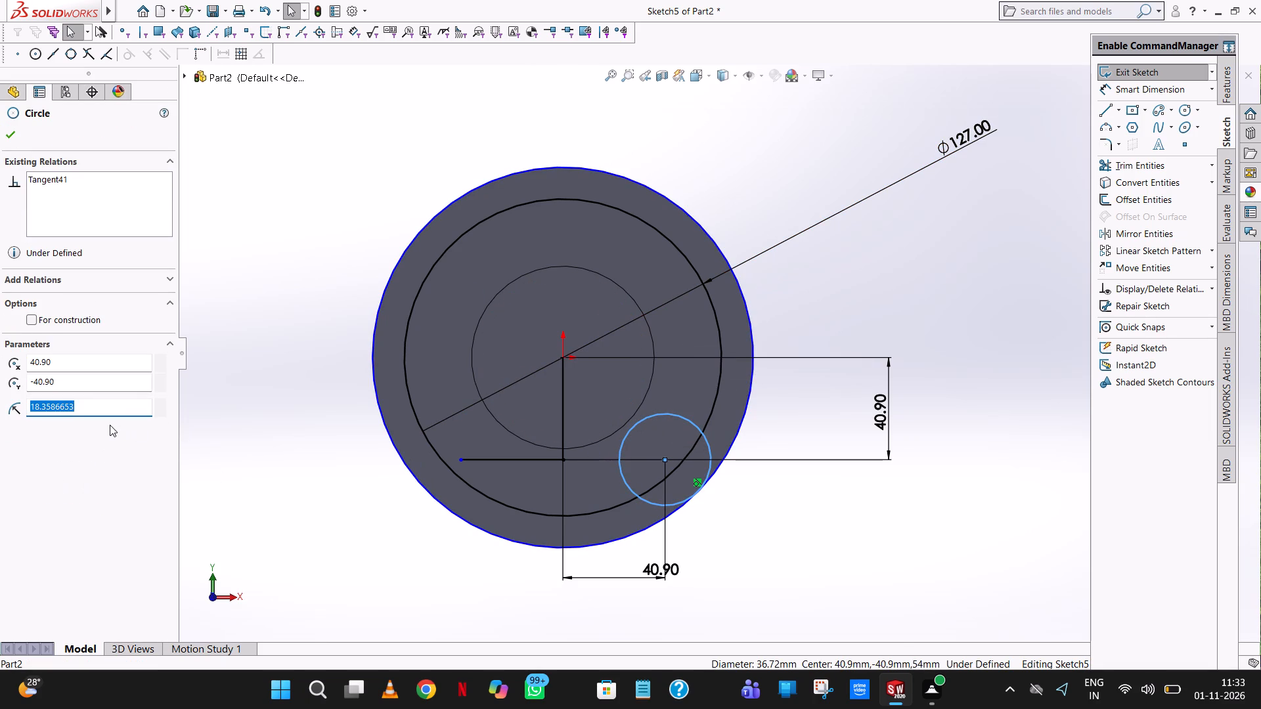
type("19.50")
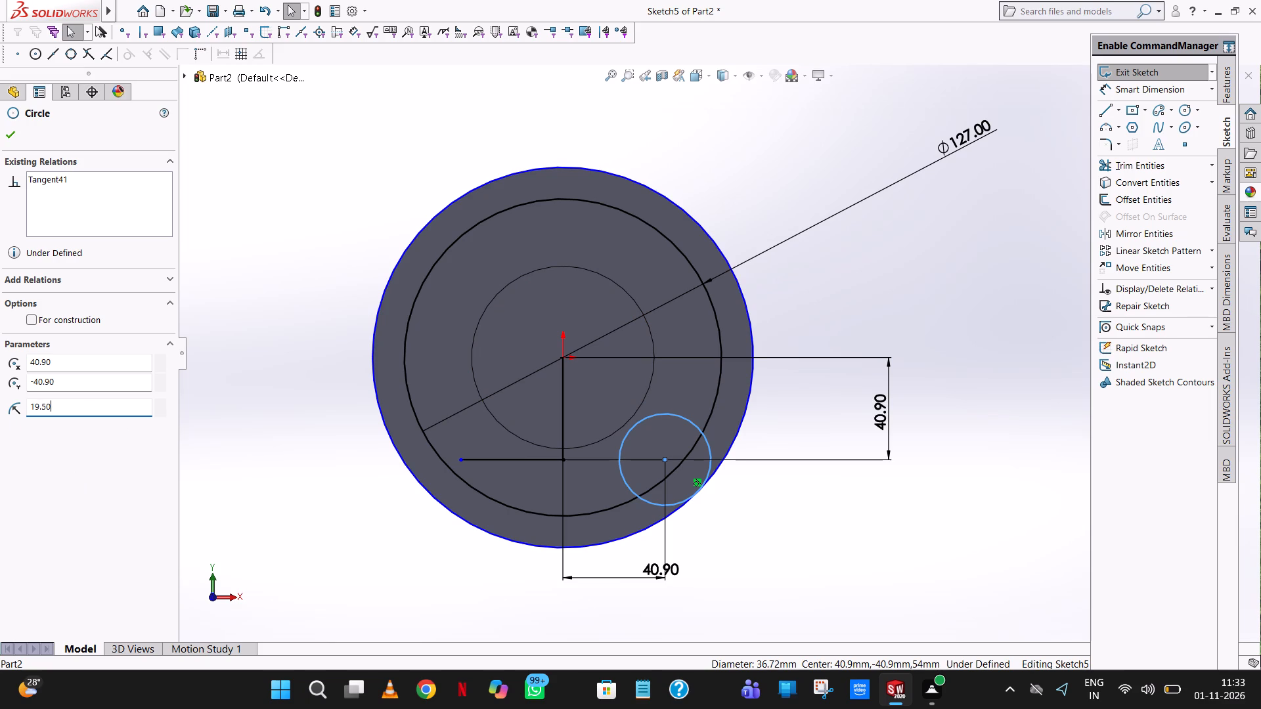
key("Return")
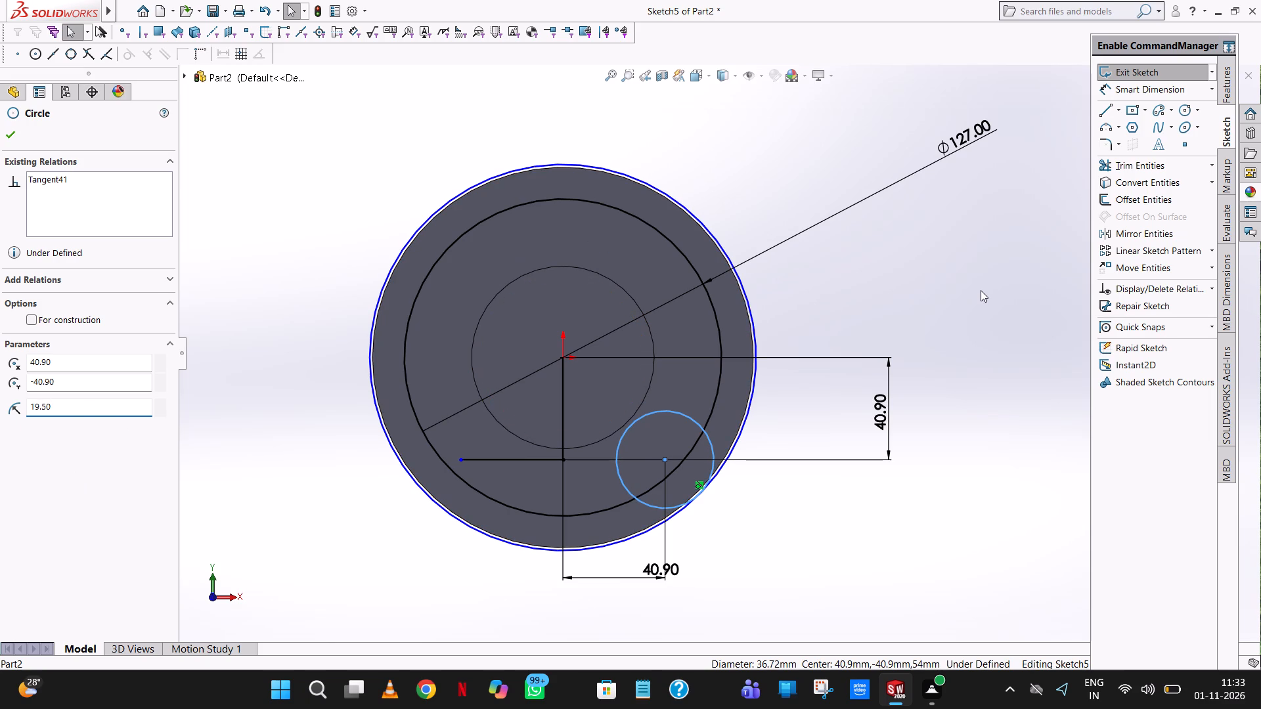
left_click(981, 290)
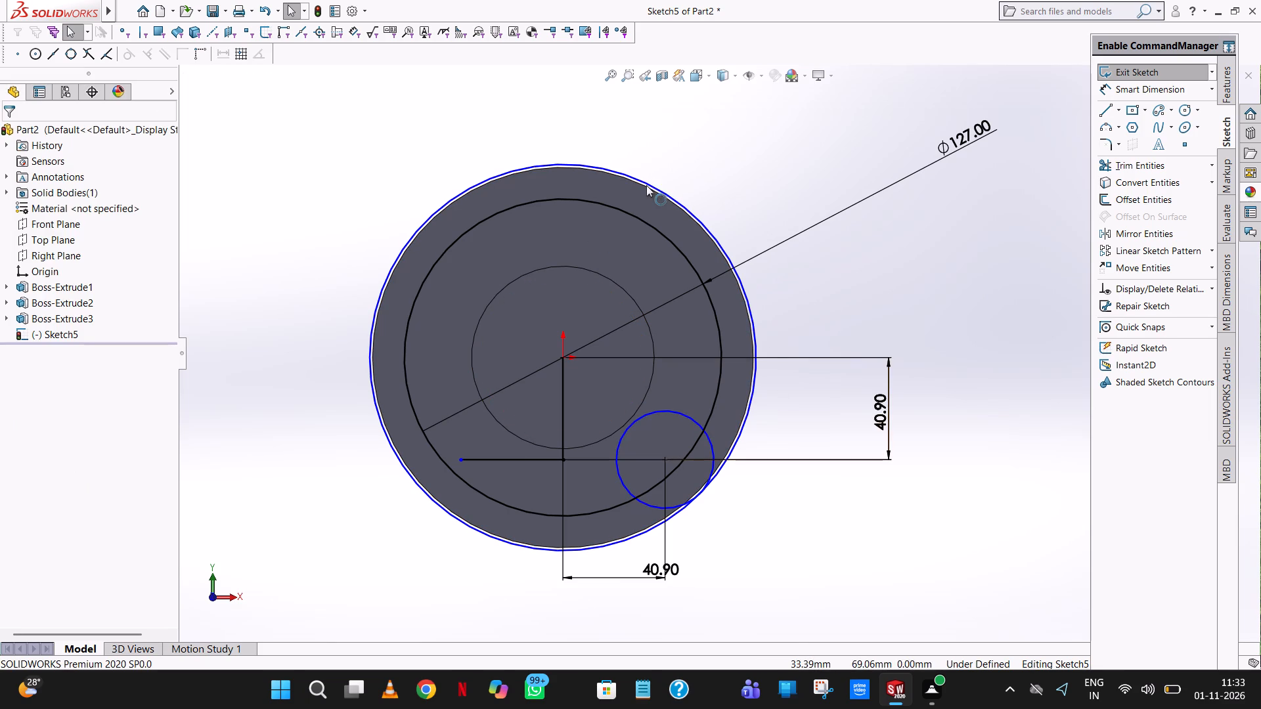
left_click(646, 185)
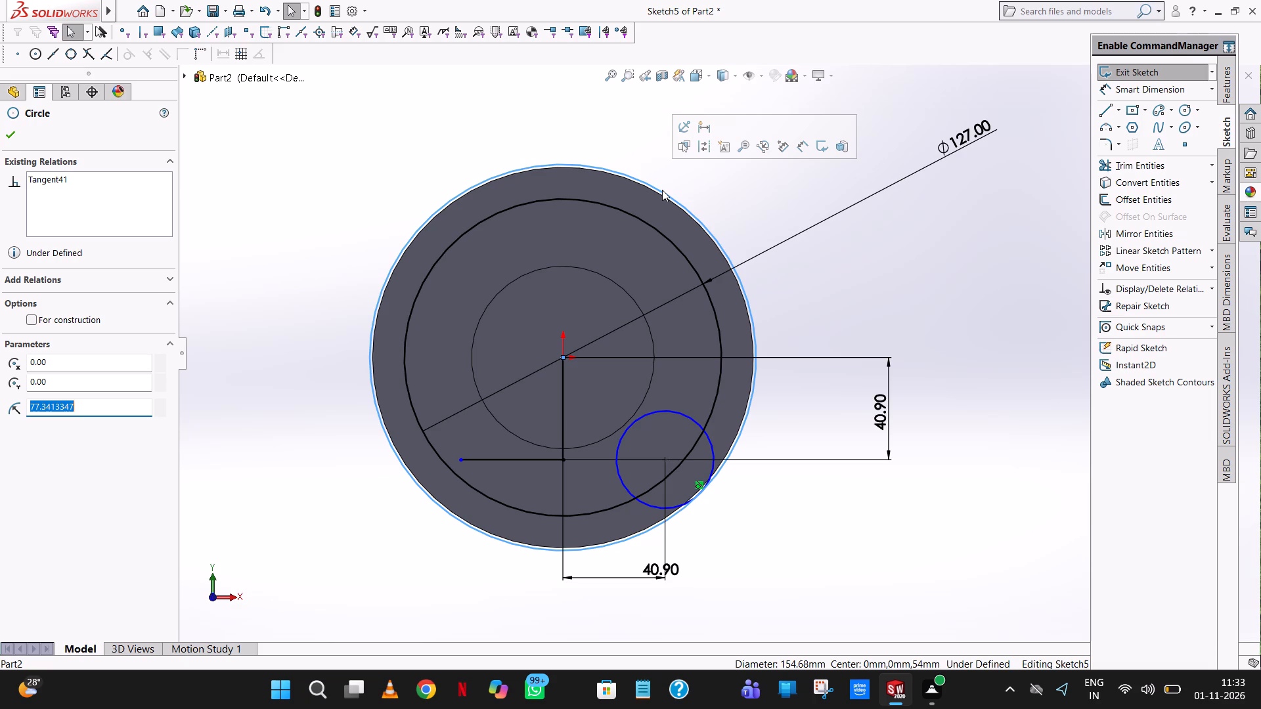
left_click(979, 285)
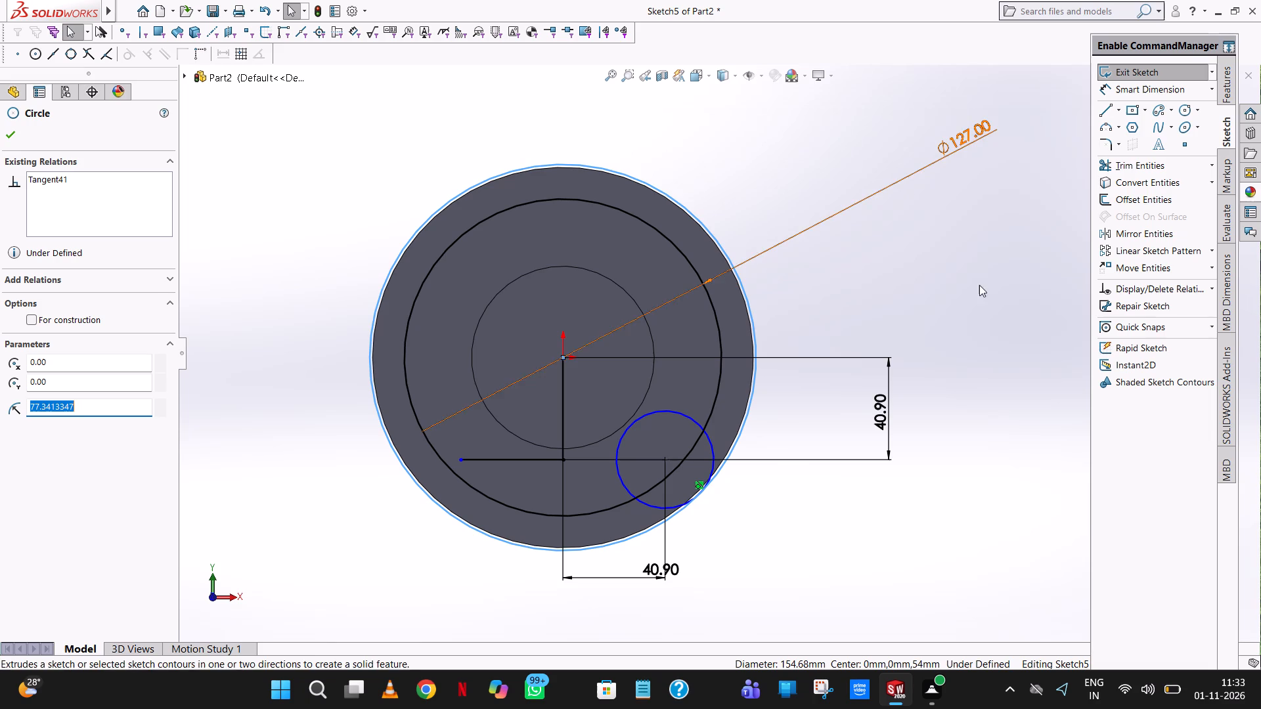
Draw a vertical line about 81.3 mm long, upward from the corner circle's right quadrant point and tangent to the circle.
left_click(1105, 103)
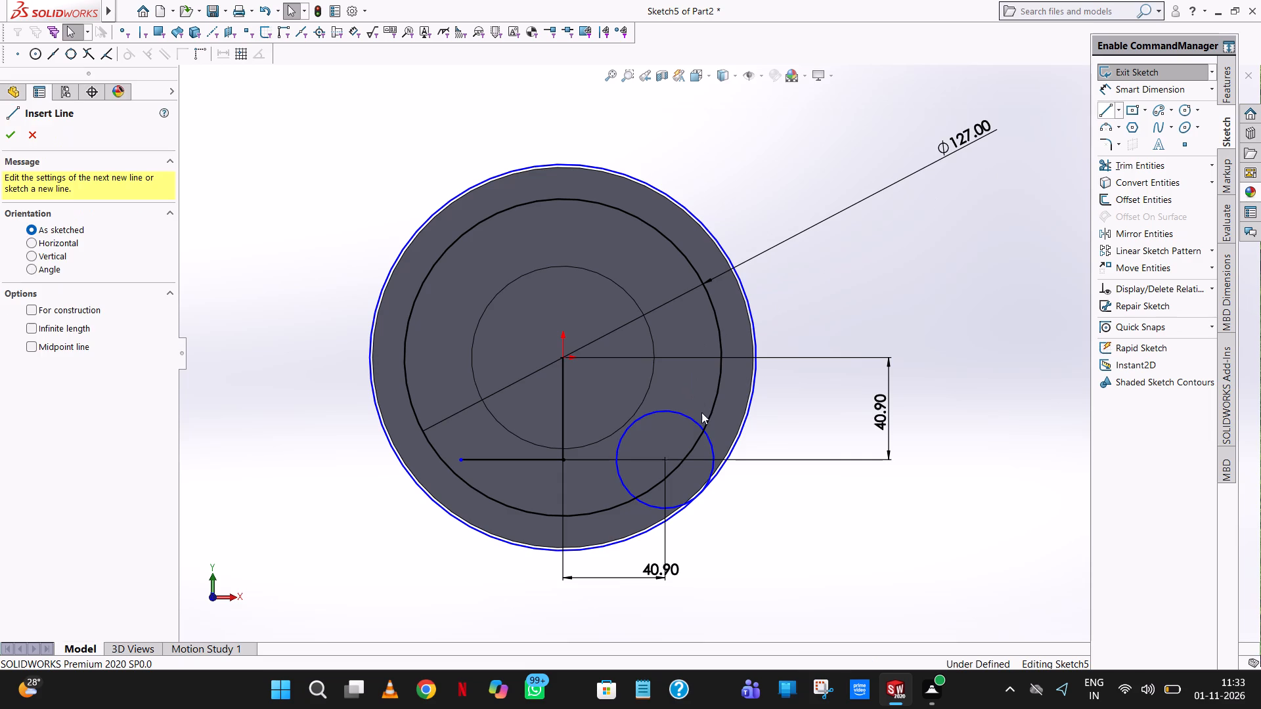
left_click(714, 460)
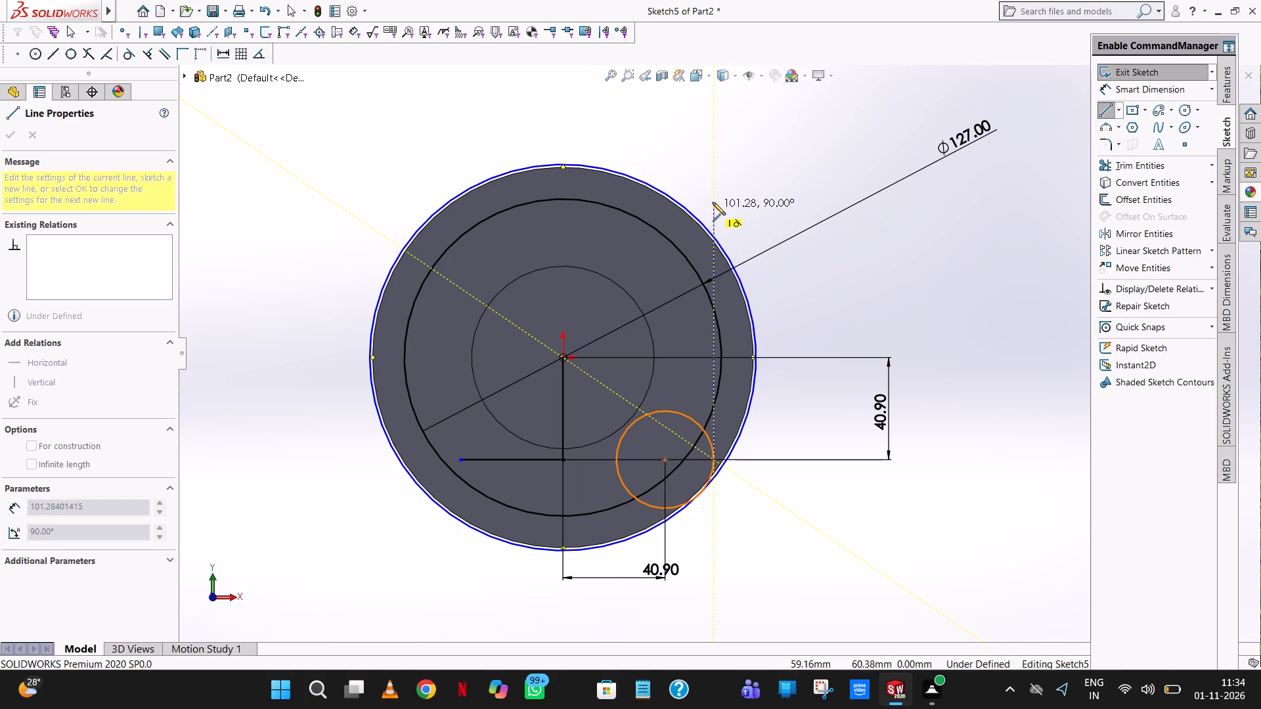
left_click(715, 257)
right_click(715, 257)
left_click(749, 272)
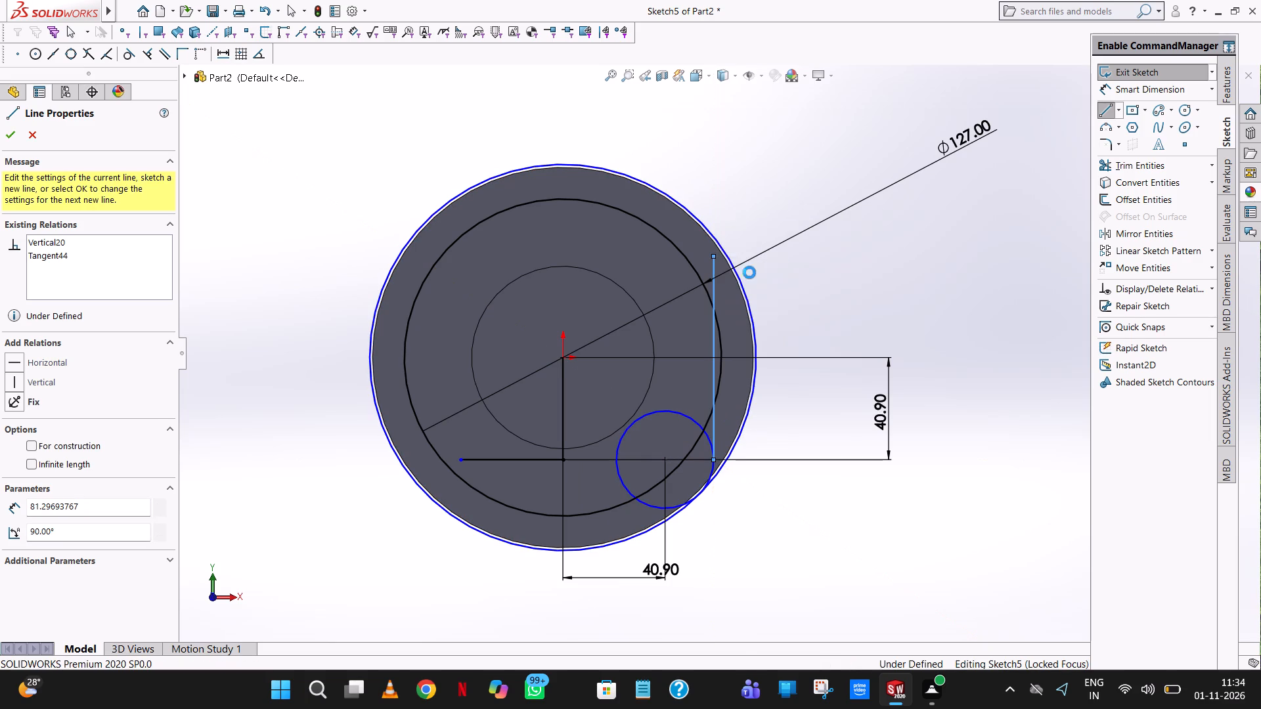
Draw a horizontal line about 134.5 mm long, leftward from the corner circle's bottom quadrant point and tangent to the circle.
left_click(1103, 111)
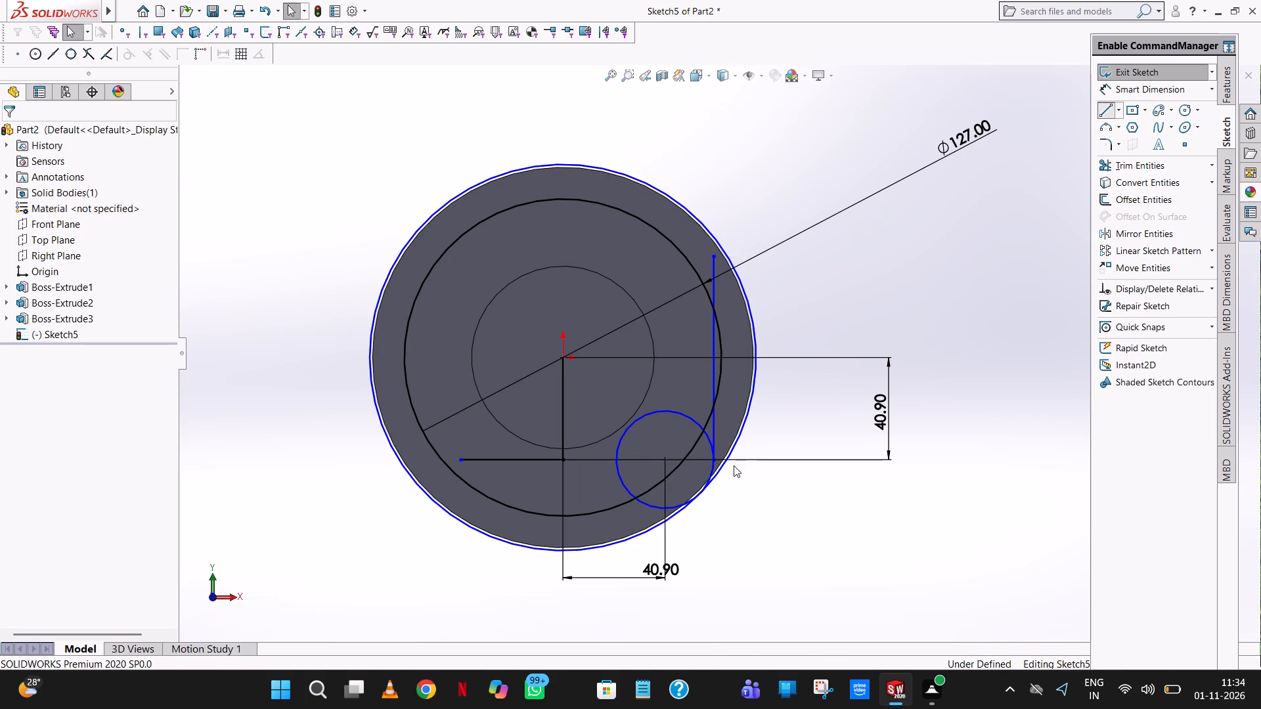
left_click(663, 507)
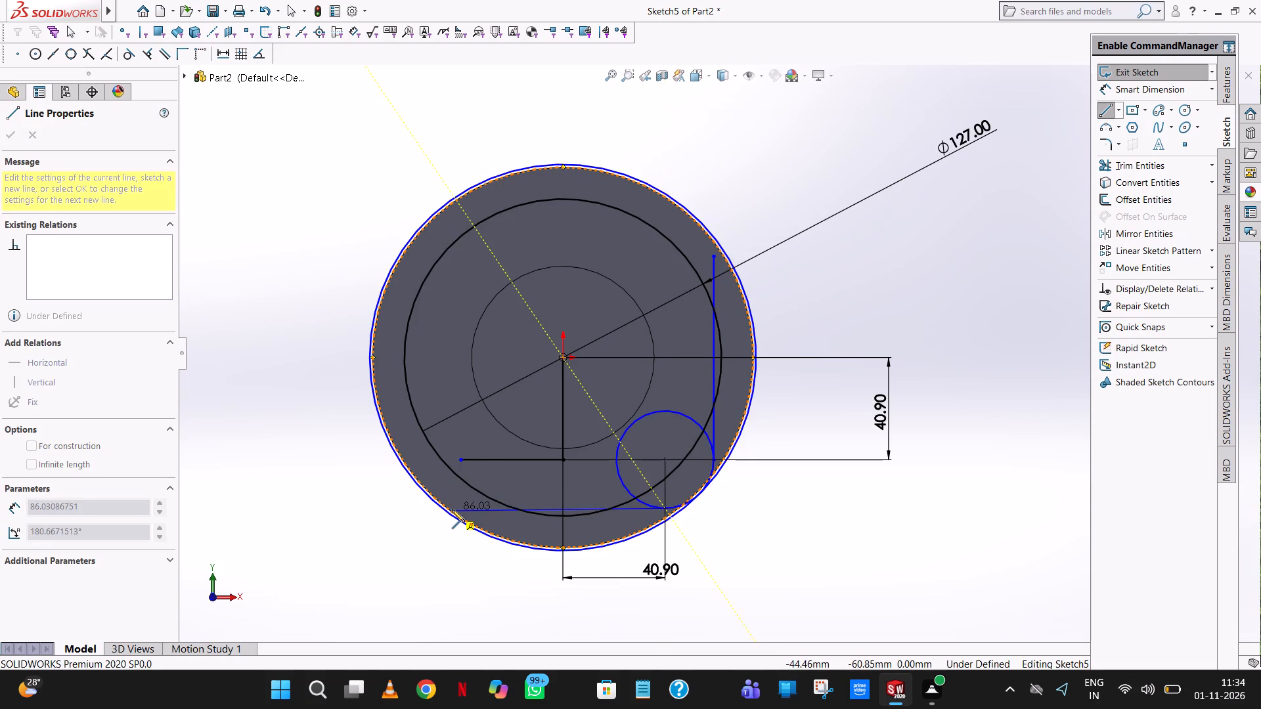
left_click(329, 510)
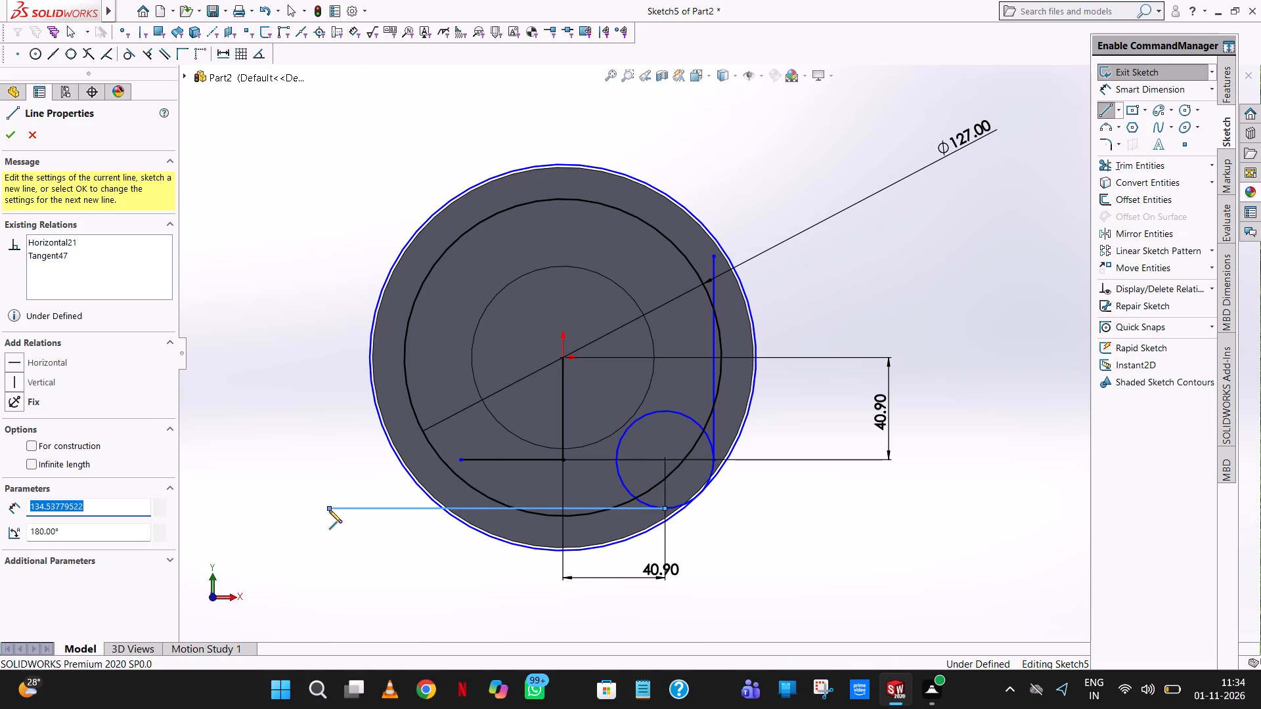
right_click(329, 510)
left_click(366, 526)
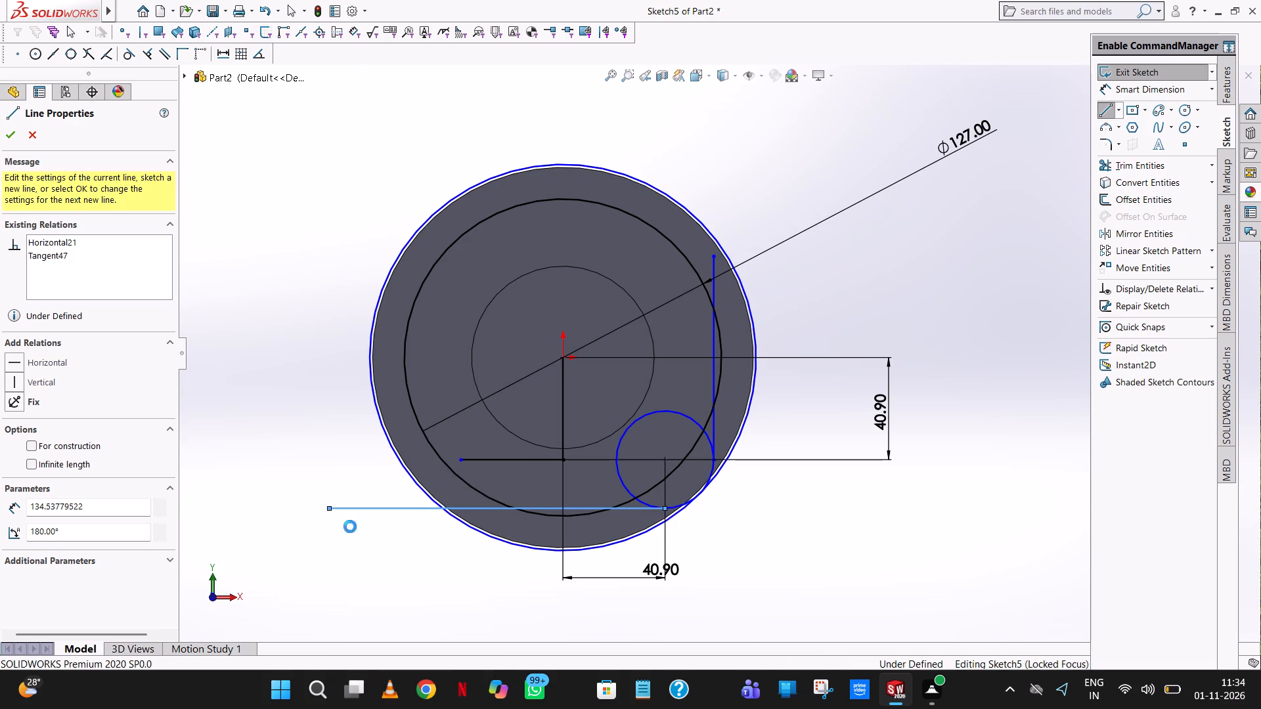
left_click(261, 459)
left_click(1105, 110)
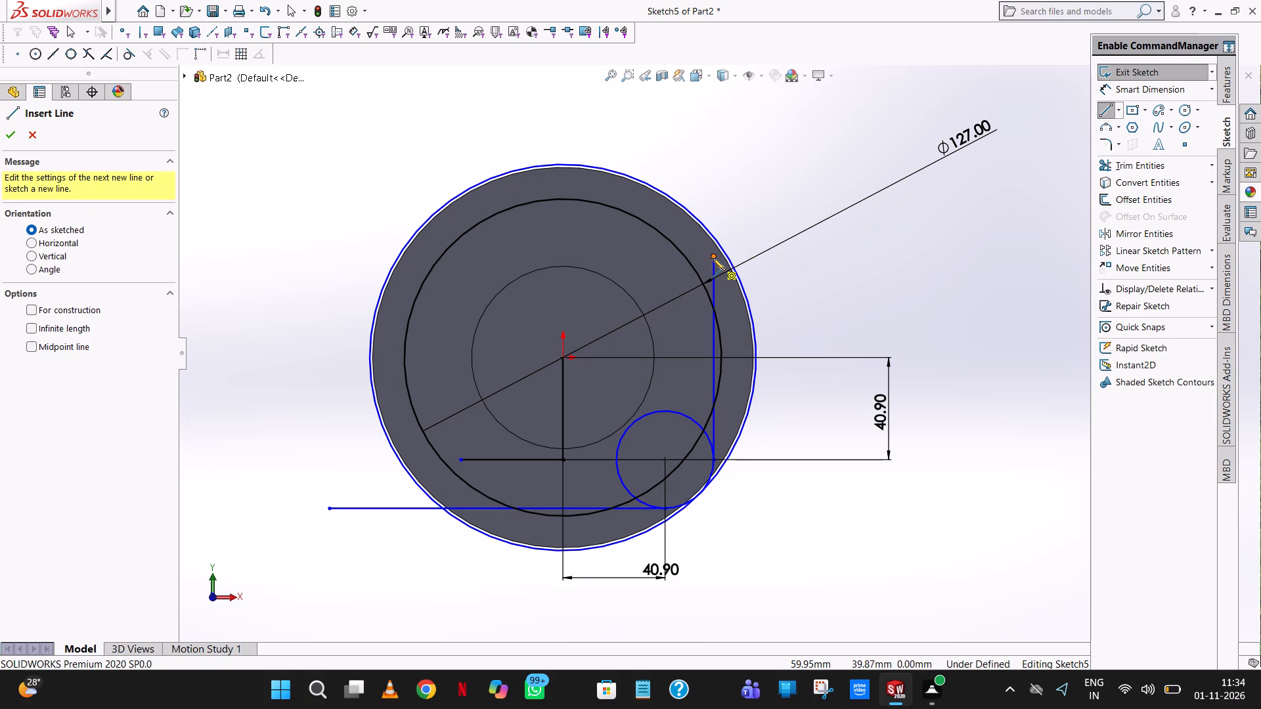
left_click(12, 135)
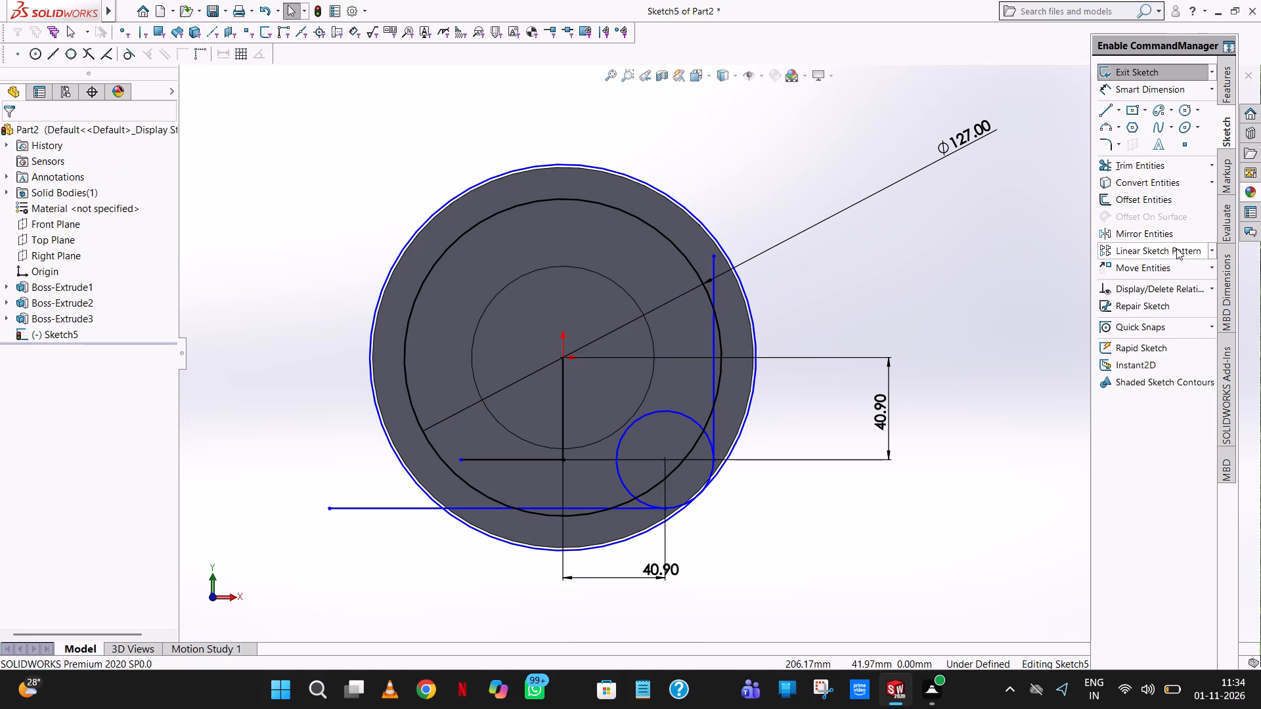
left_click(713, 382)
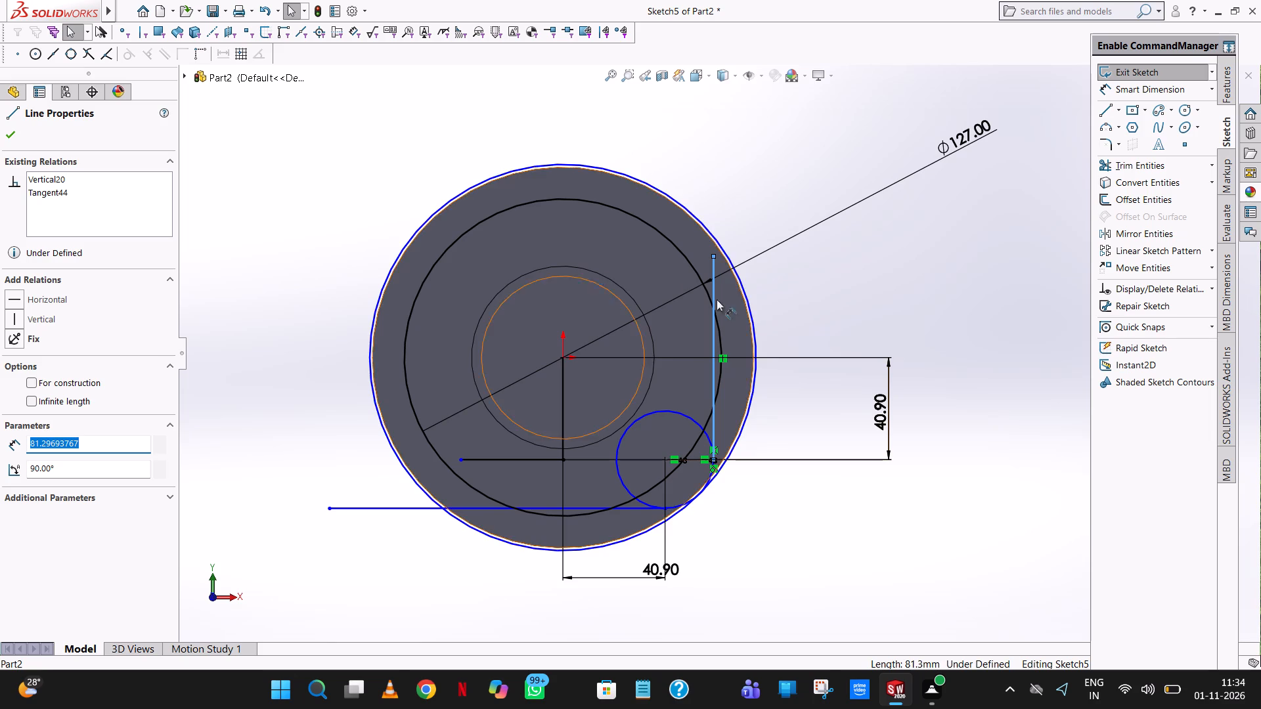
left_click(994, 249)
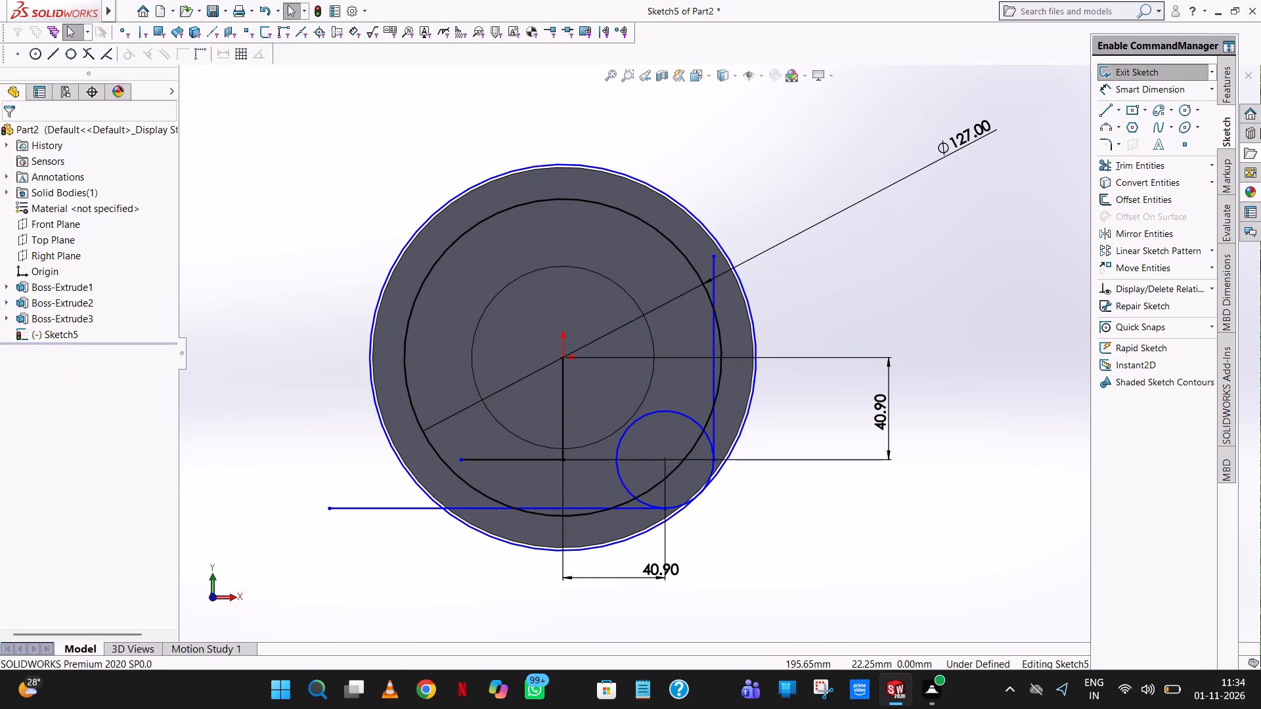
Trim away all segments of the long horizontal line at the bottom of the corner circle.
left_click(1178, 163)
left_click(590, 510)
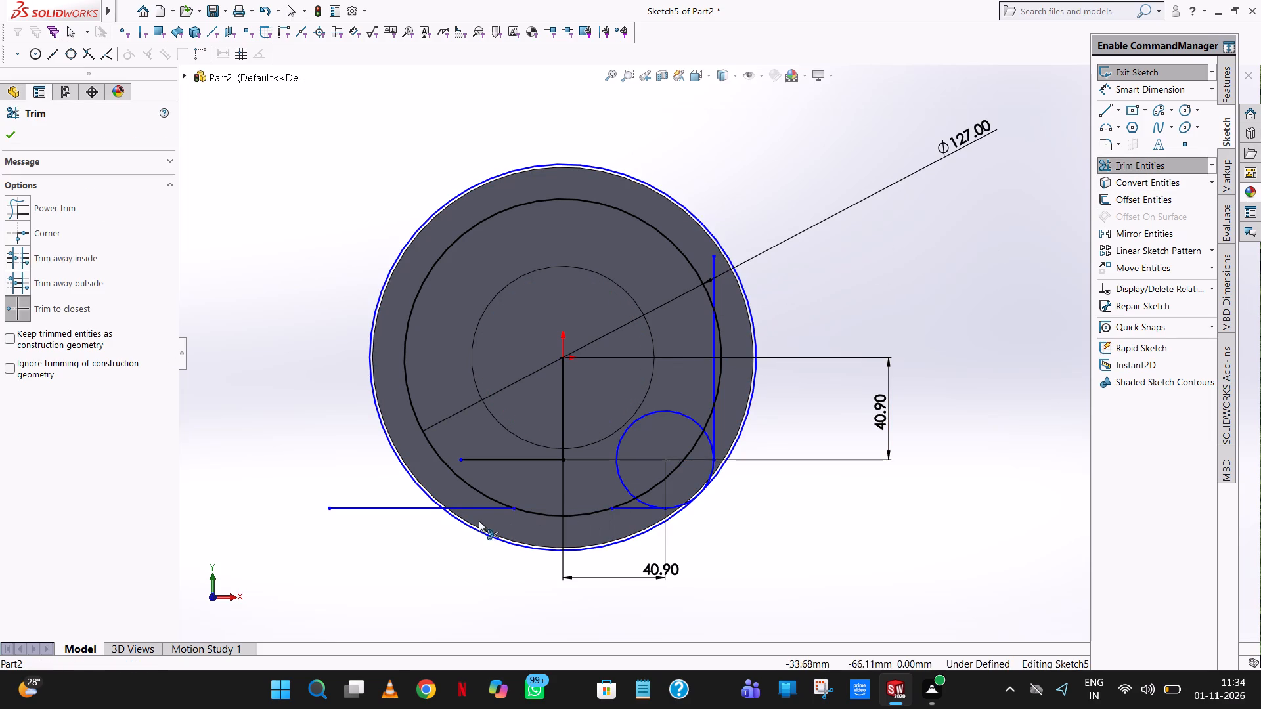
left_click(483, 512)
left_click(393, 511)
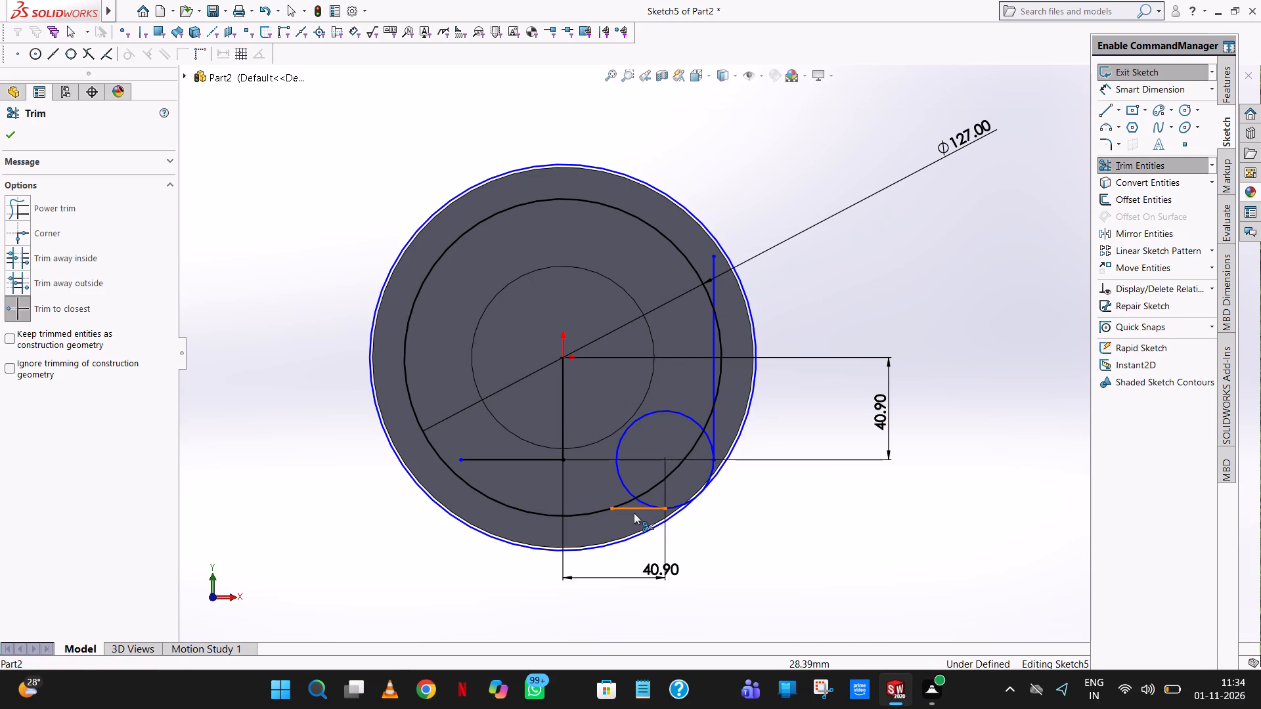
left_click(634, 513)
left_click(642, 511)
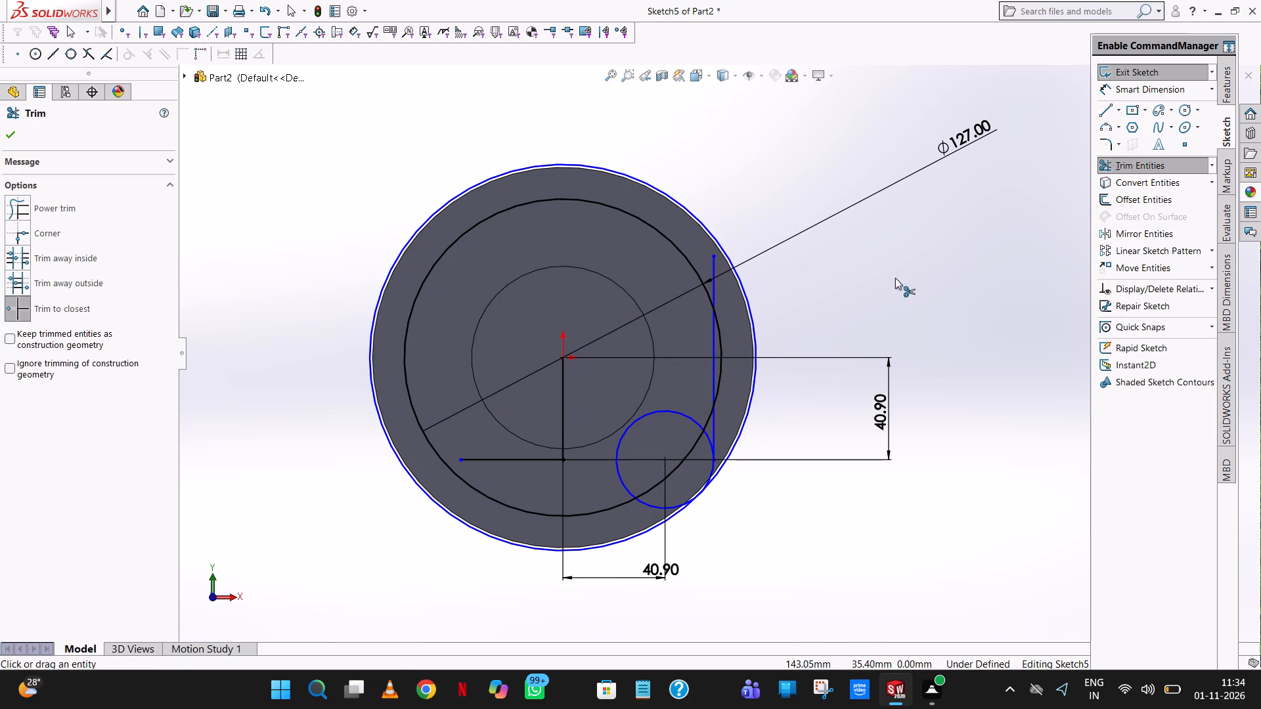
Draw a short horizontal line about 26 mm long from the origin toward the vertical tangent line.
left_click(1106, 110)
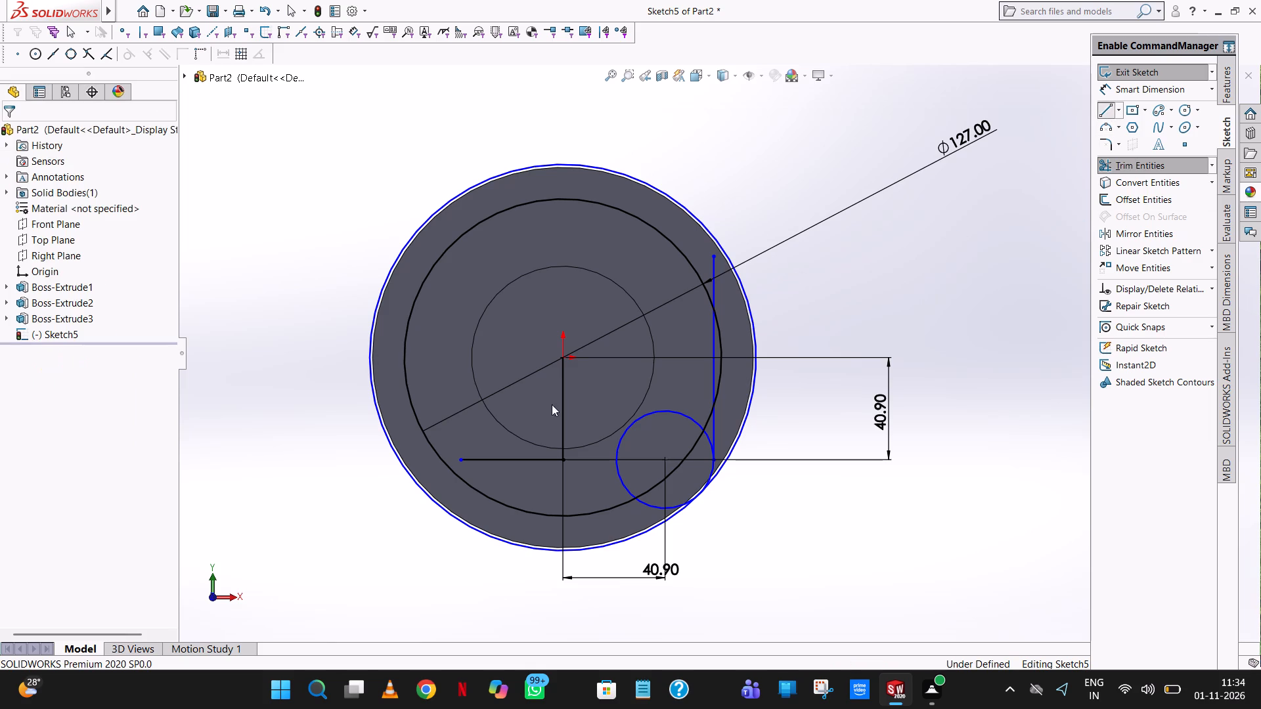
left_click(564, 356)
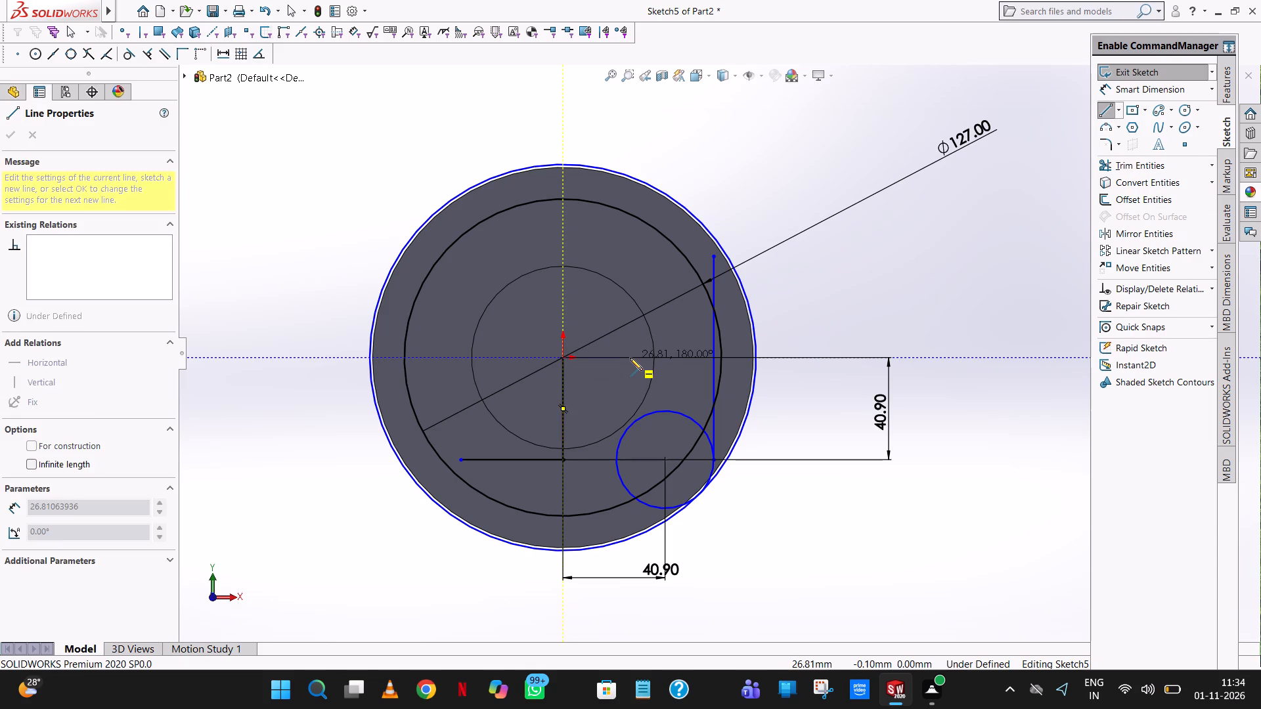
left_click(629, 359)
right_click(627, 360)
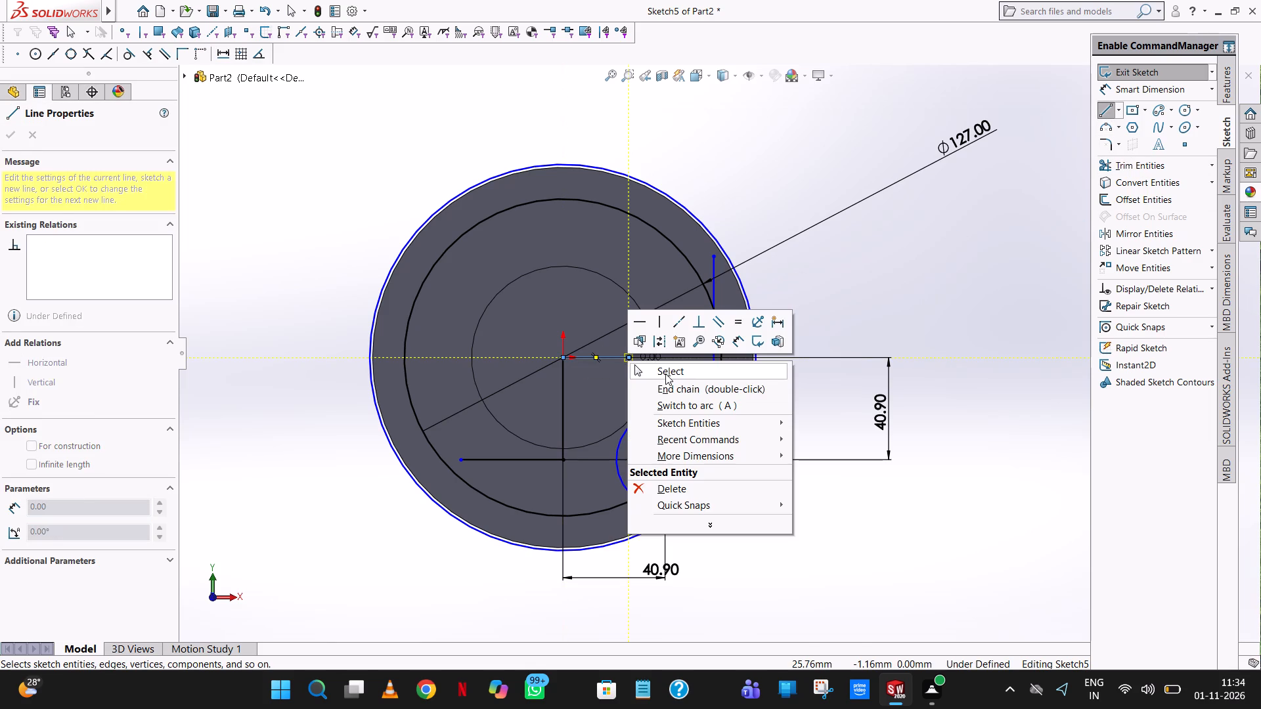
left_click(665, 374)
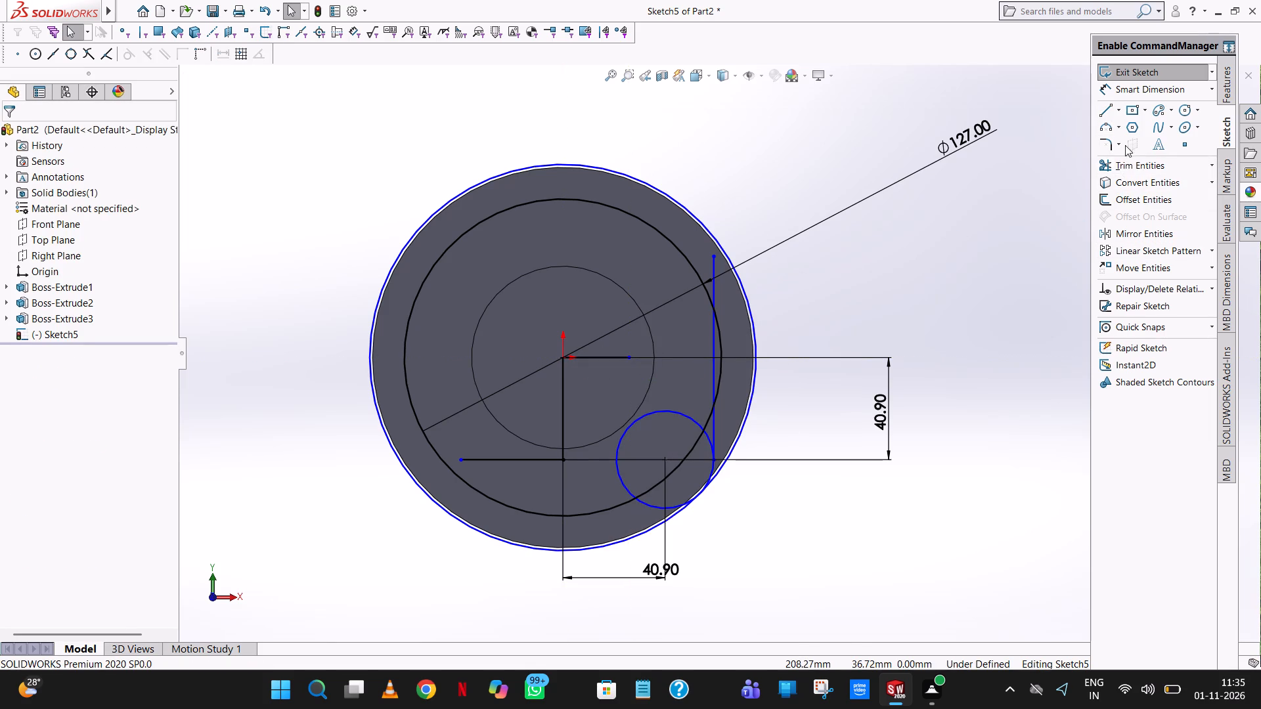
Mirror the small corner circle about the short horizontal line through the origin, keeping the original.
left_click(1136, 236)
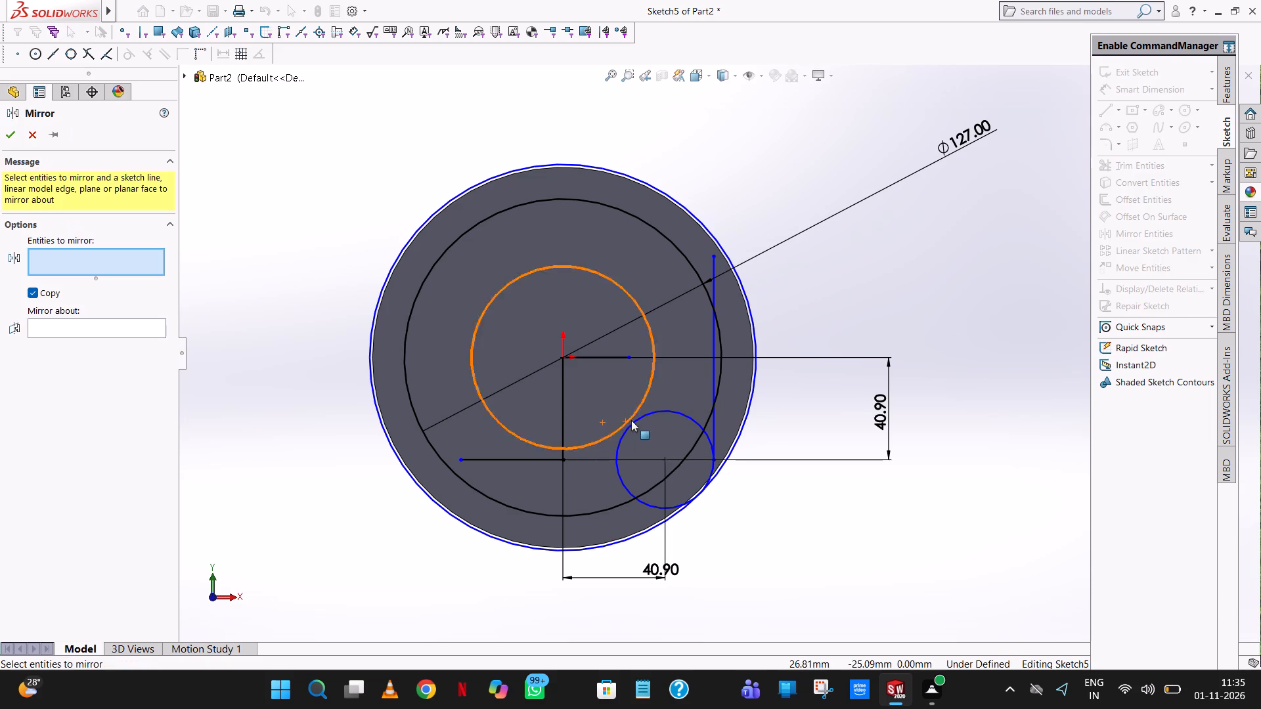
left_click(633, 420)
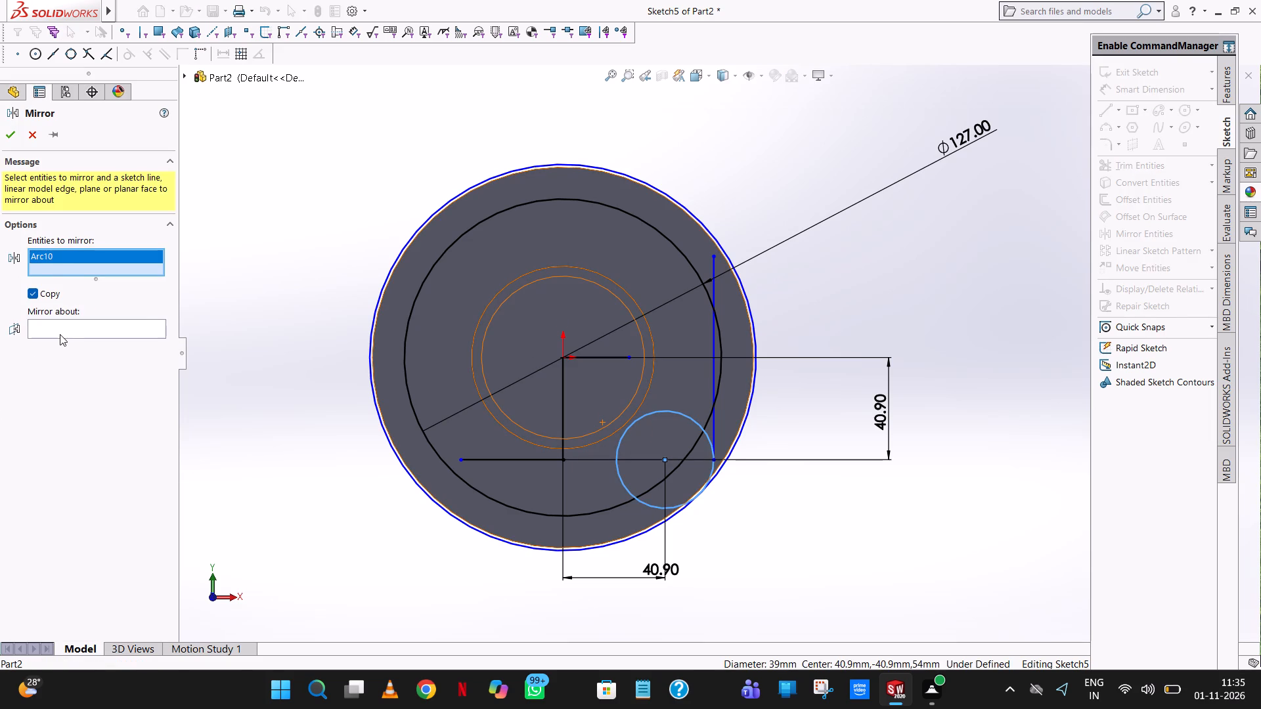
left_click(61, 333)
left_click(594, 358)
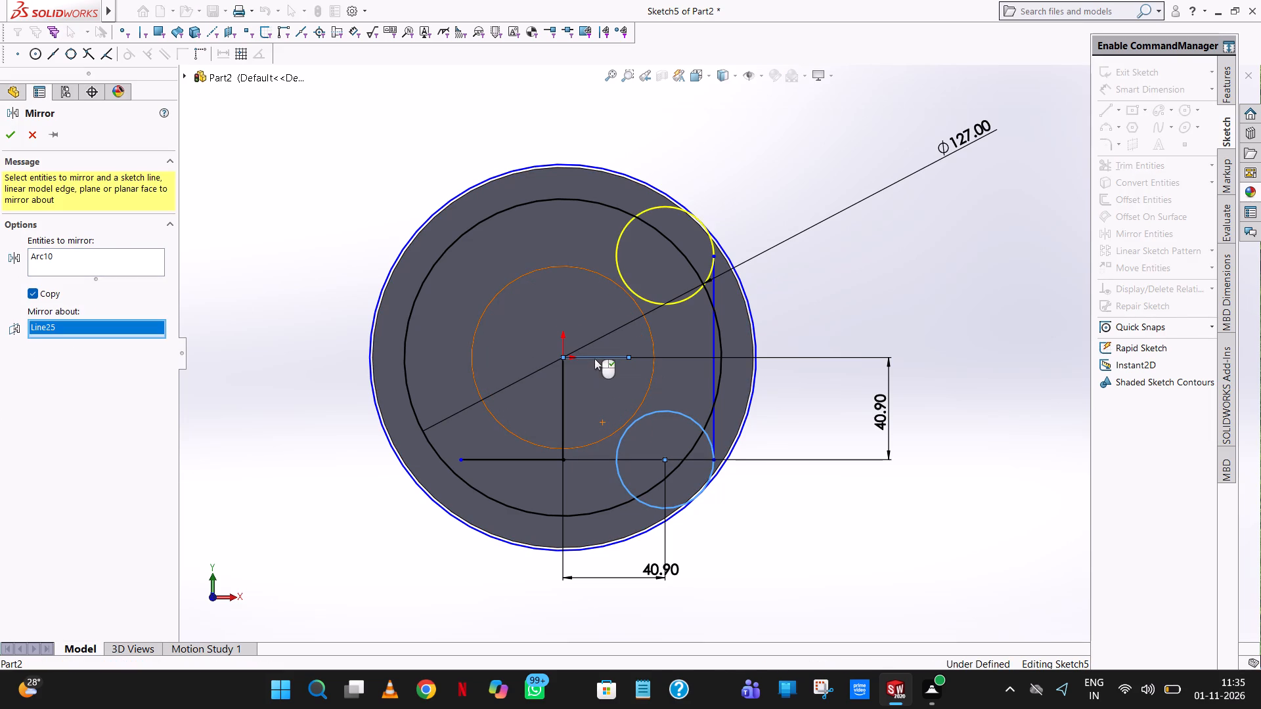
left_click(14, 136)
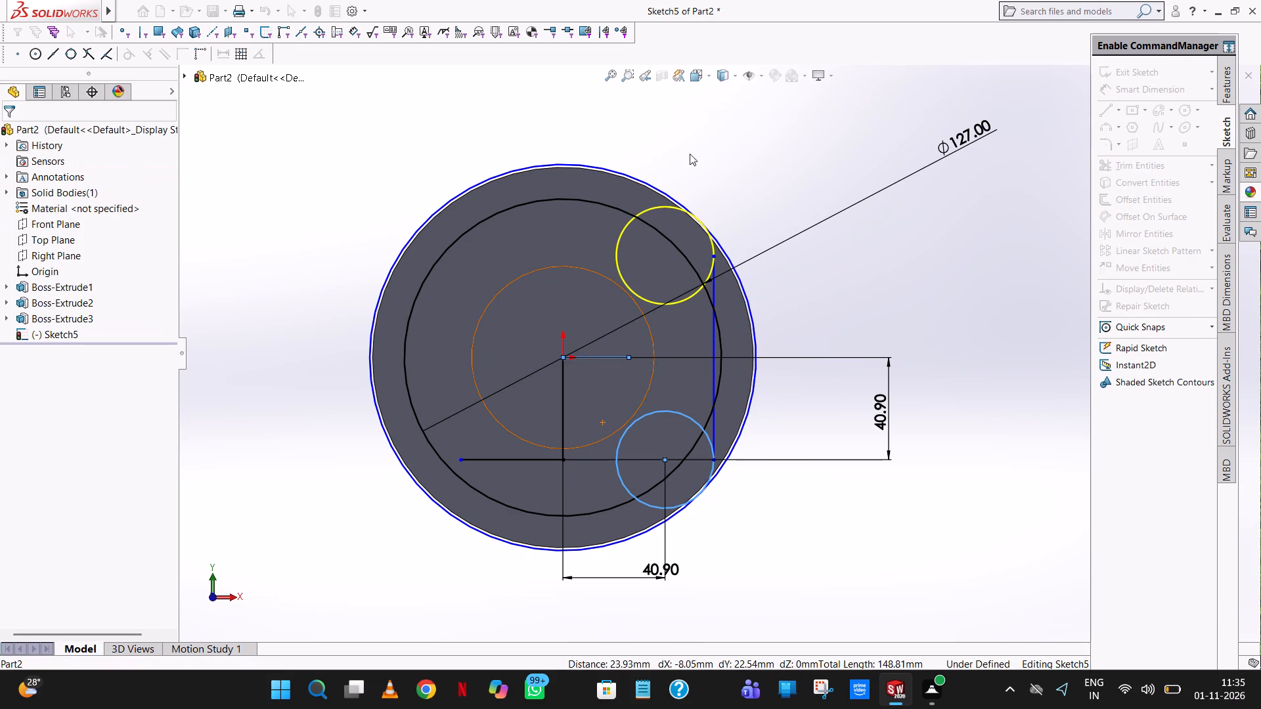
Mirror the two existing corner circles about the vertical line through the origin, keeping the originals.
left_click(1155, 236)
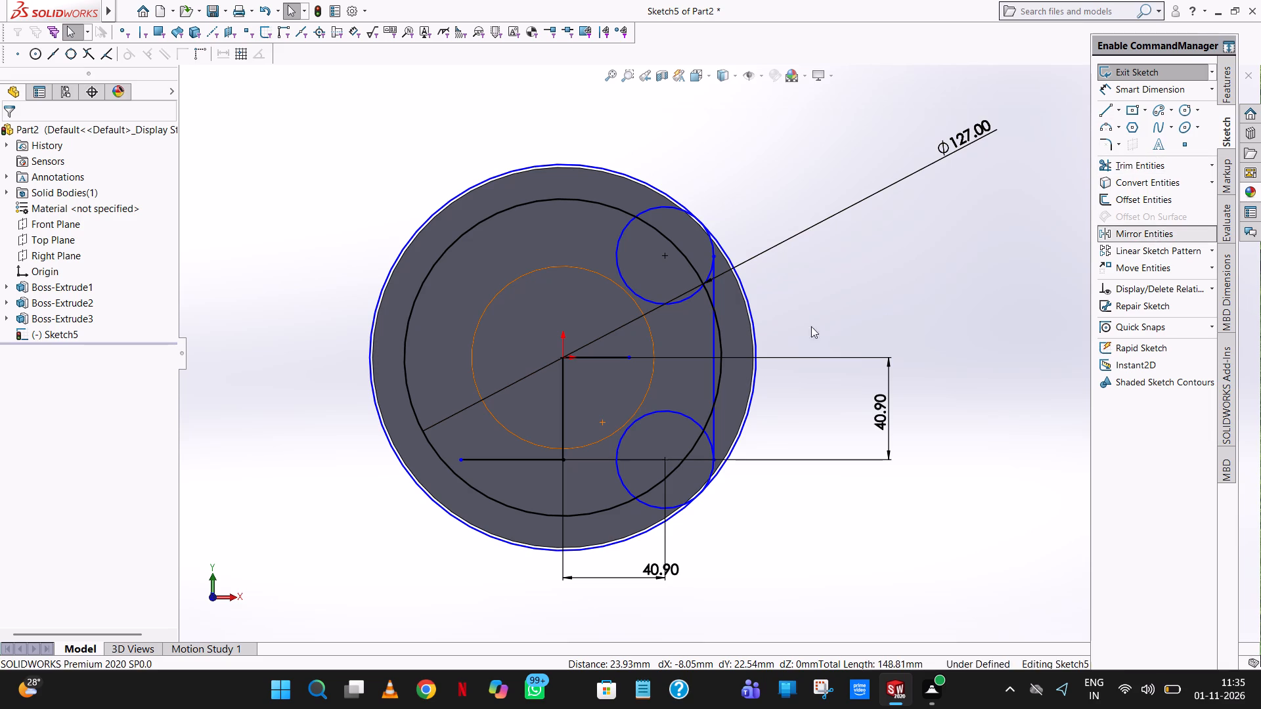
left_click(694, 424)
left_click(676, 306)
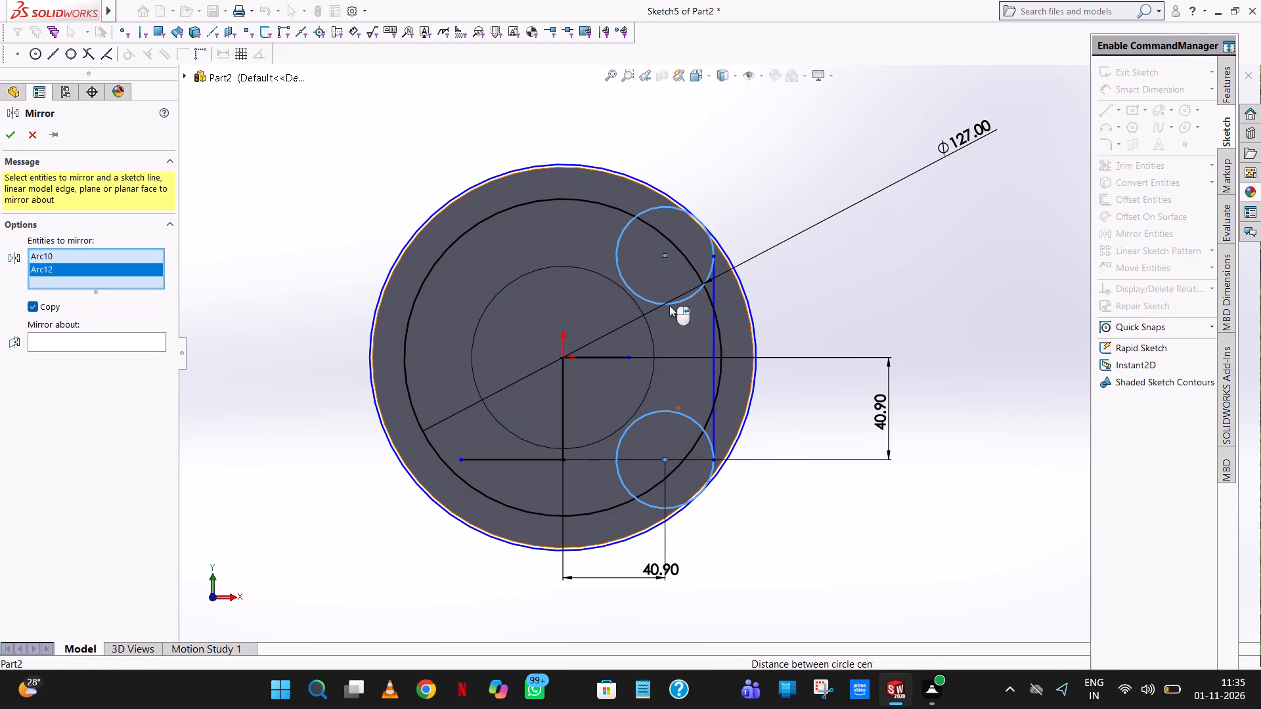
left_click(106, 342)
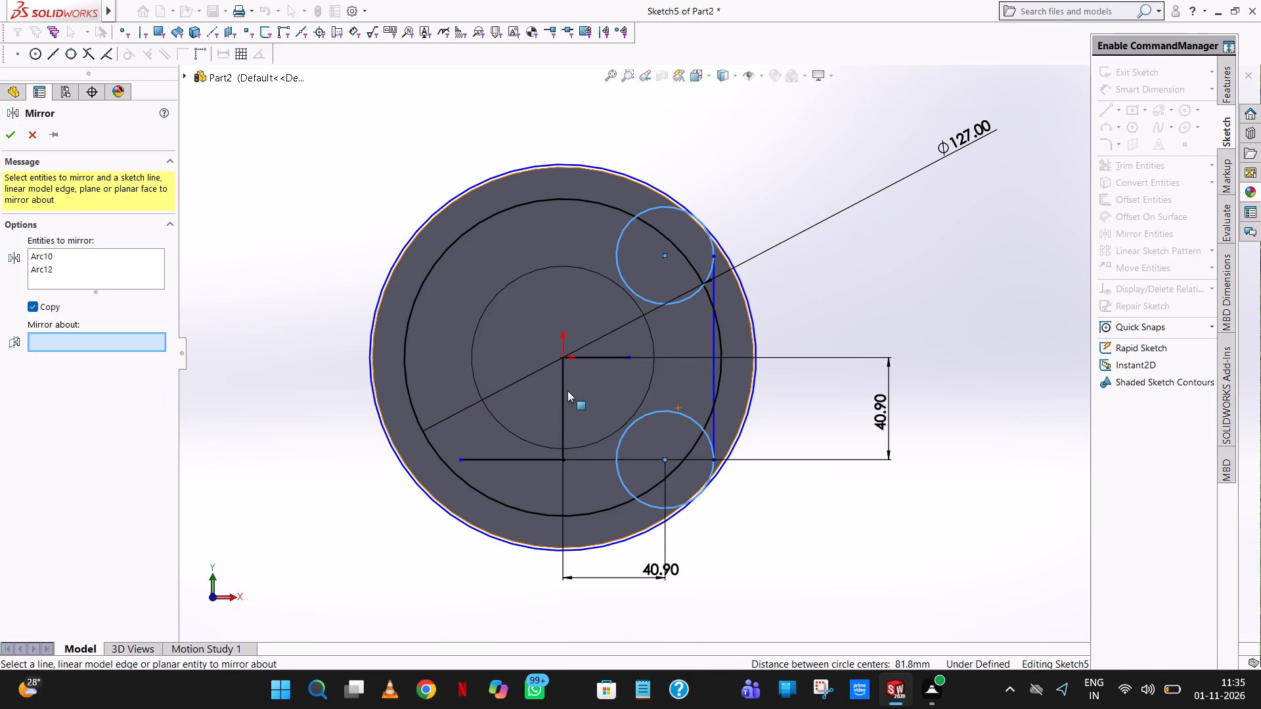
left_click(563, 385)
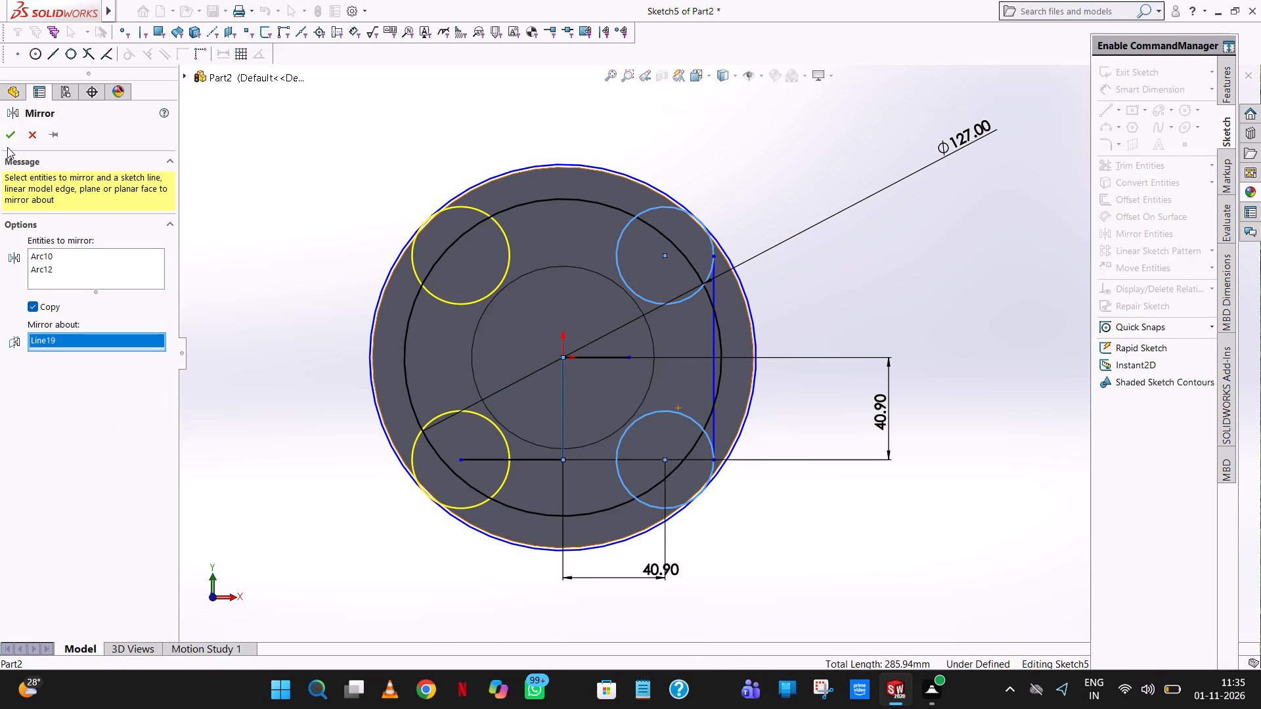
left_click(9, 139)
left_click(797, 87)
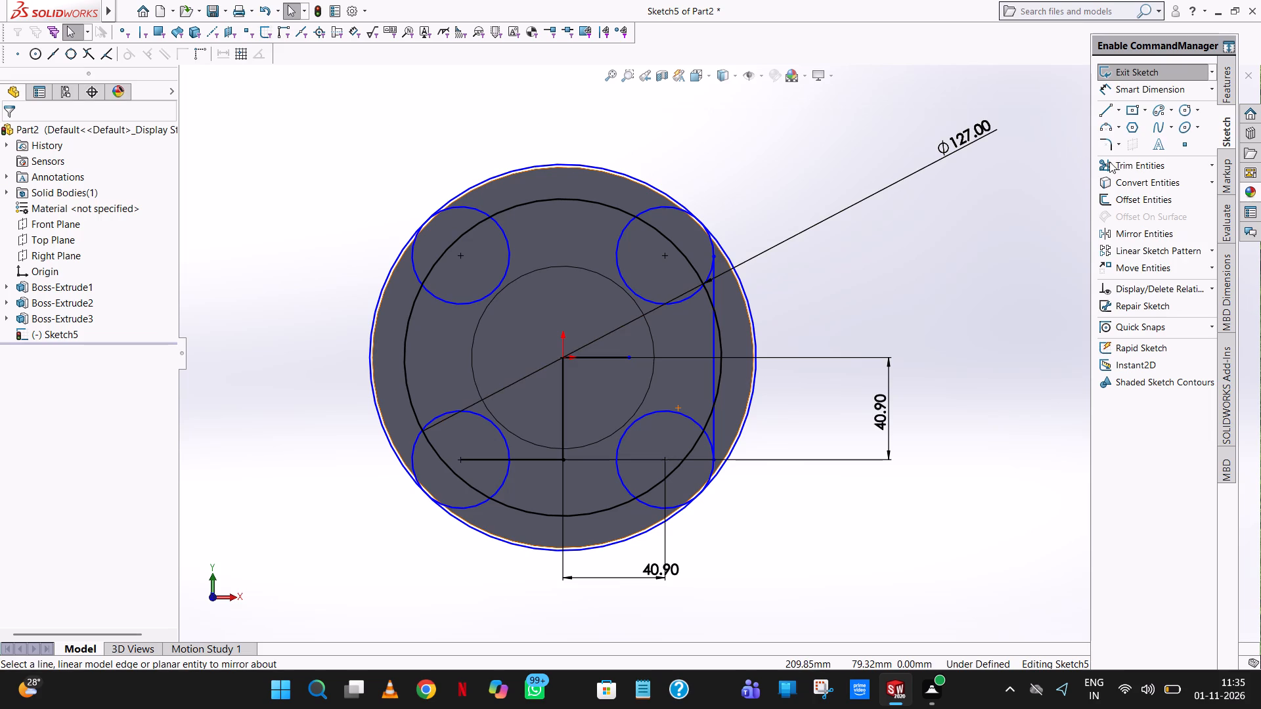
Draw a horizontal line about 81.8 mm long joining the top quadrant points of the two upper corner circles.
left_click(1107, 108)
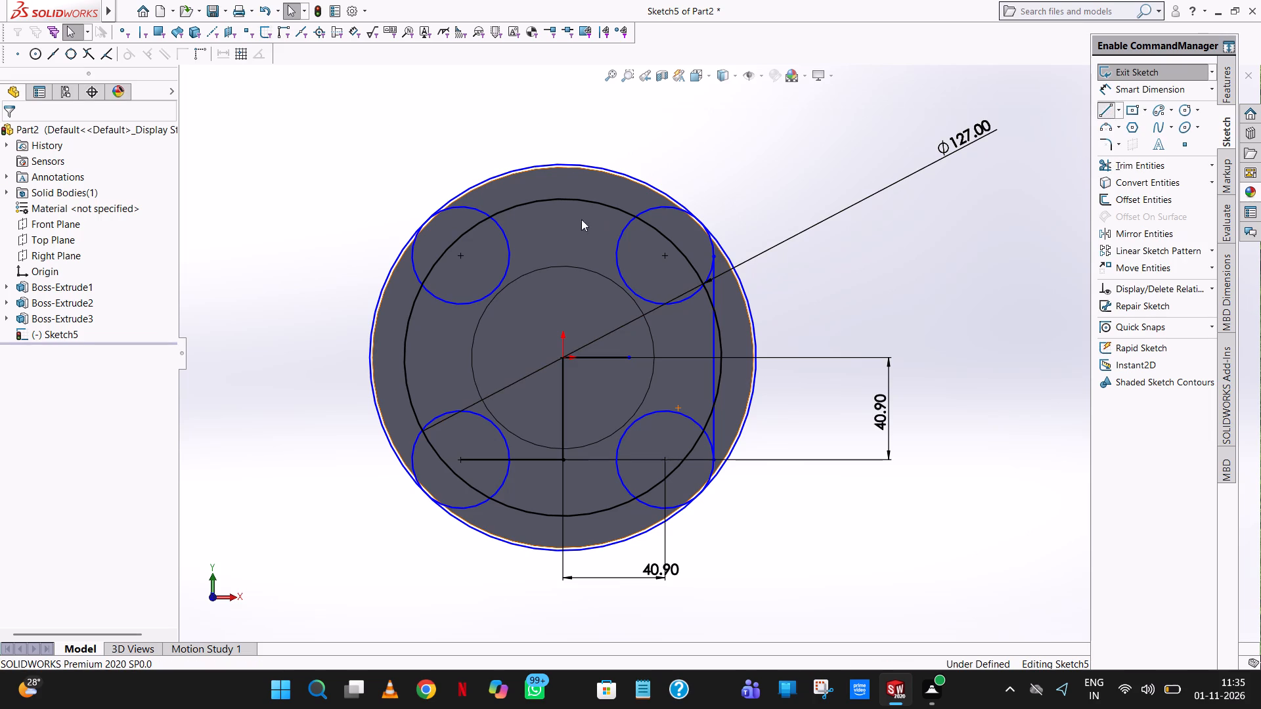
left_click(458, 206)
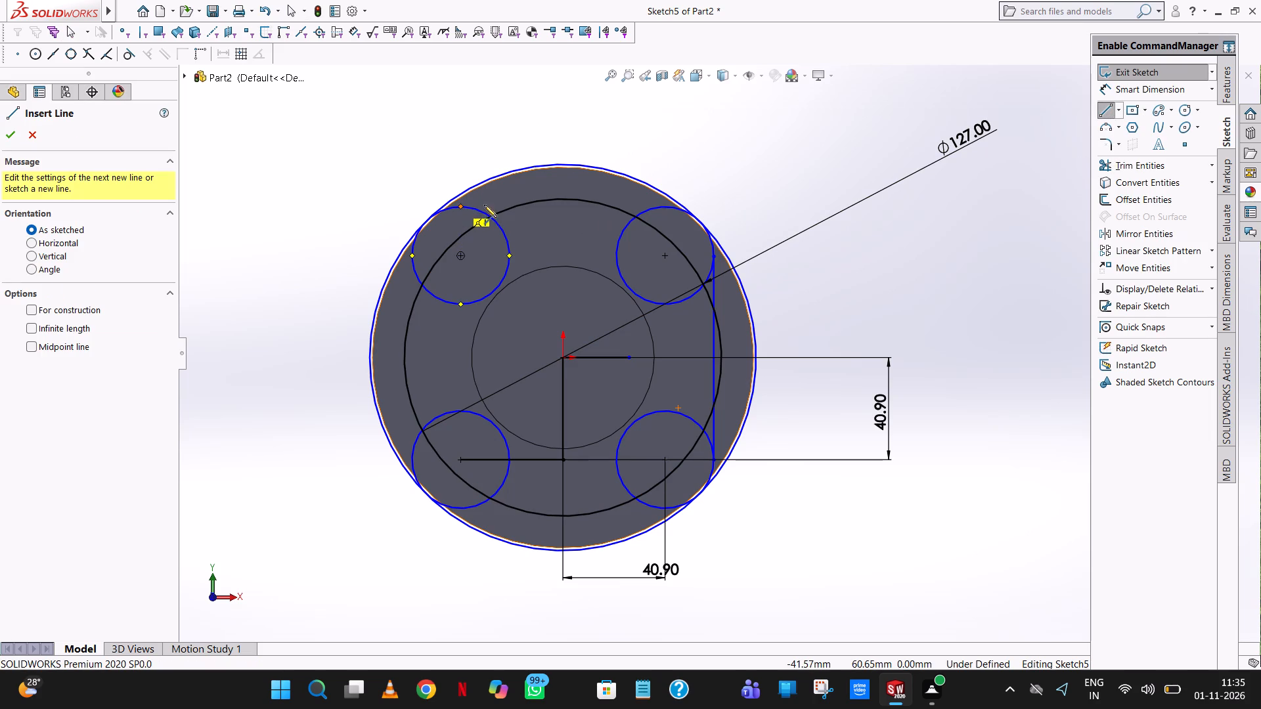
left_click(665, 207)
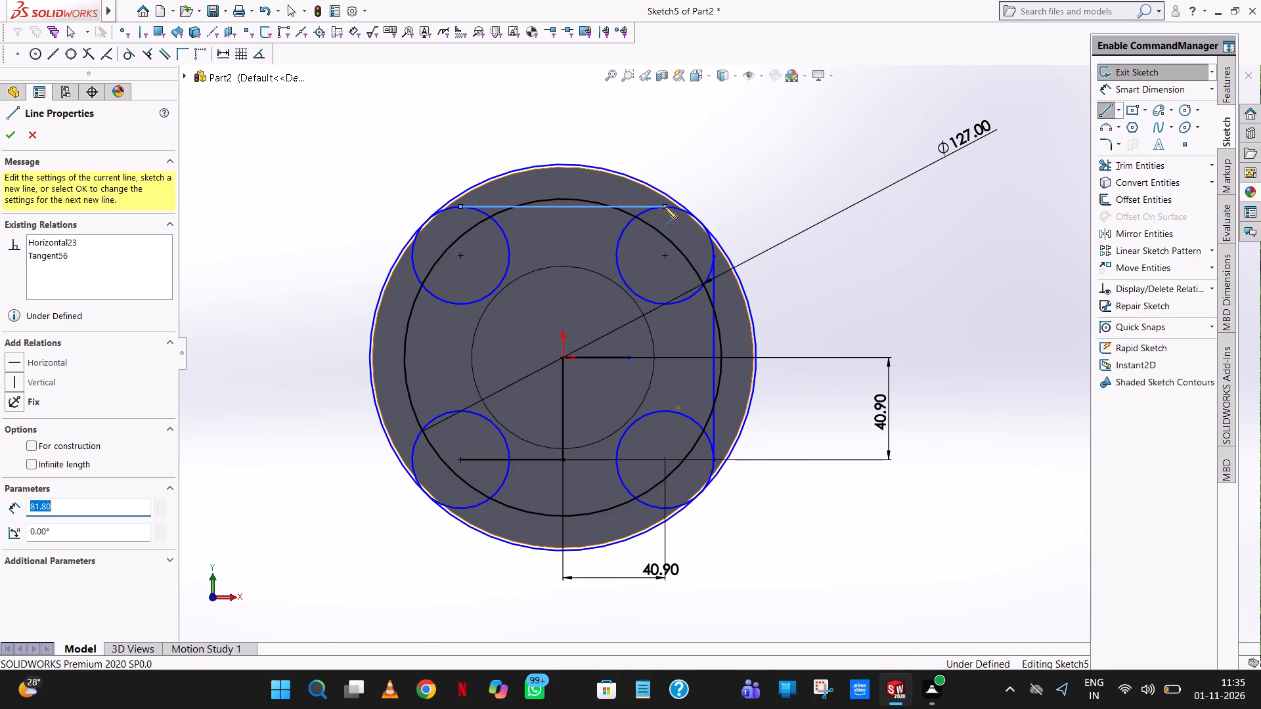
right_click(665, 207)
left_click(713, 216)
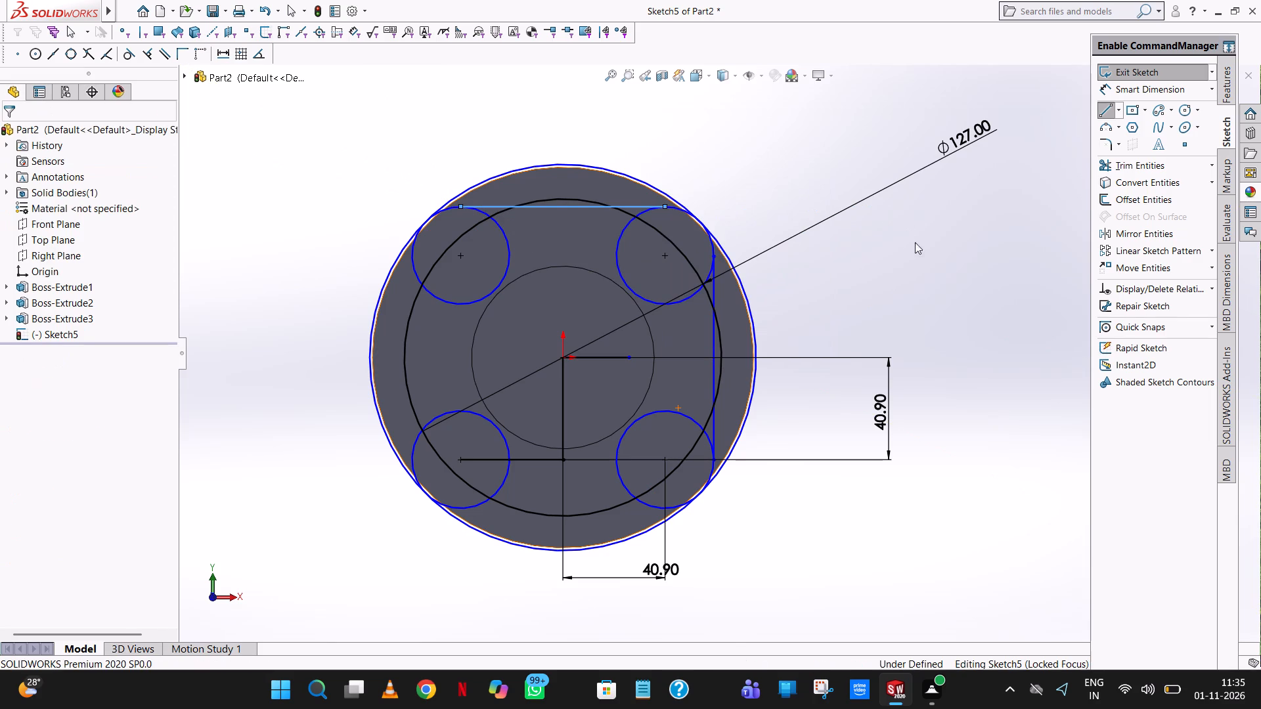
left_click(932, 255)
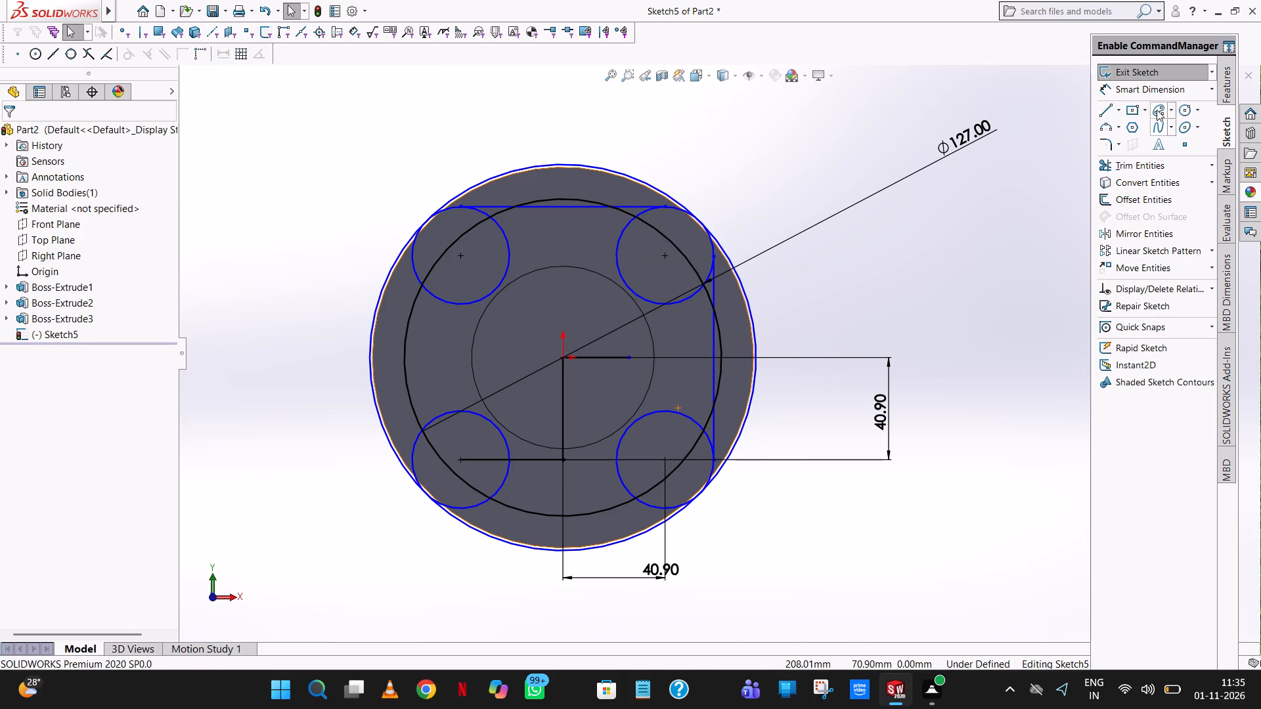
Draw a vertical line about 81.8 mm long joining the outer quadrant points of the two left corner circles.
left_click(1094, 111)
left_click(1106, 115)
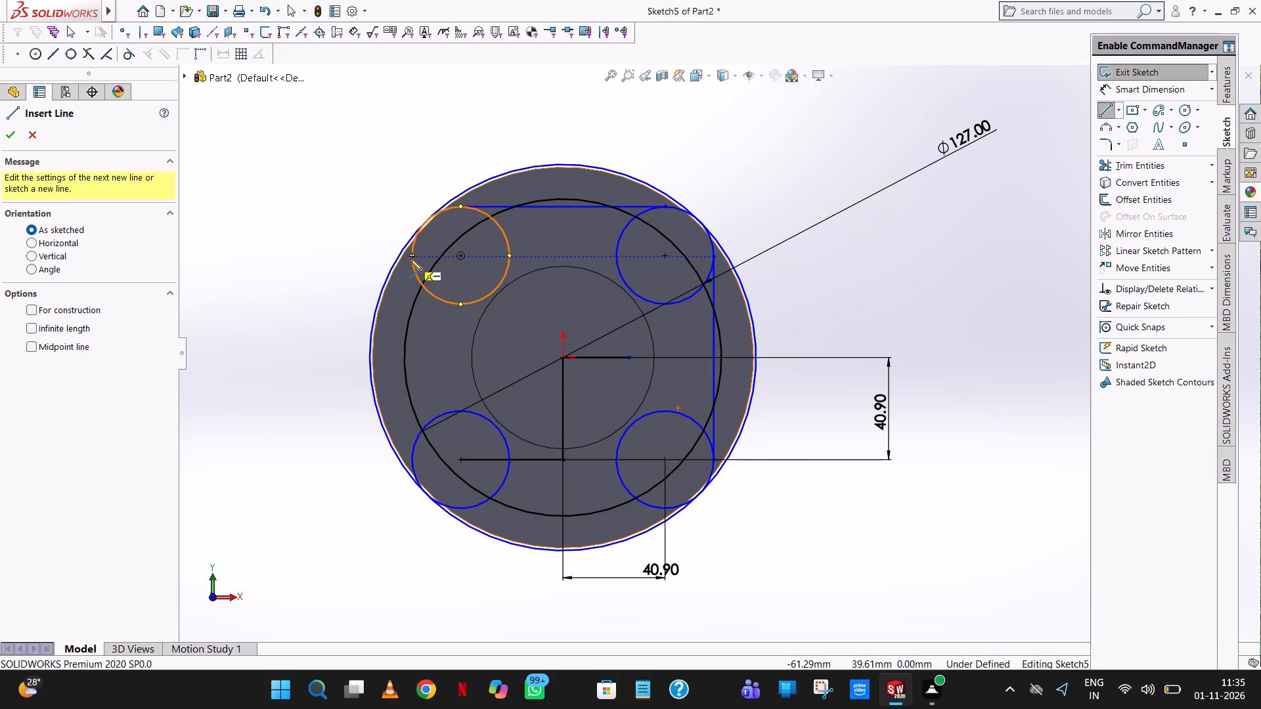
left_click(410, 256)
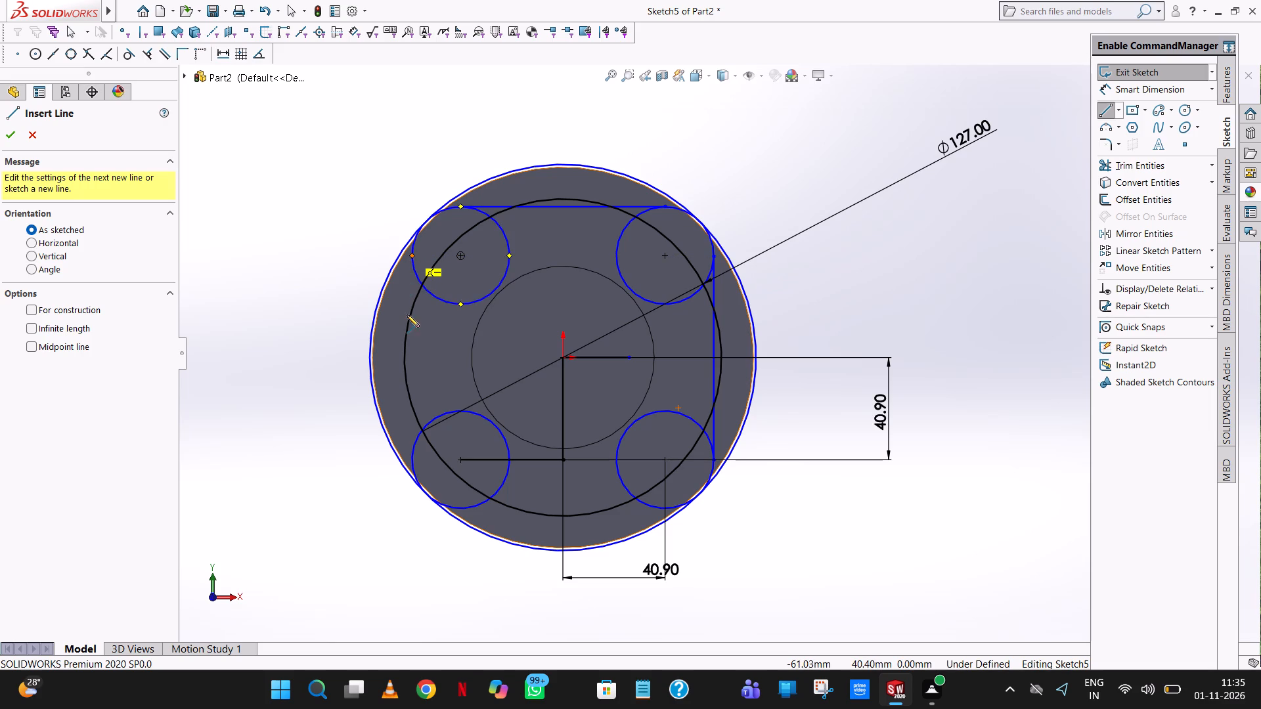
left_click(411, 460)
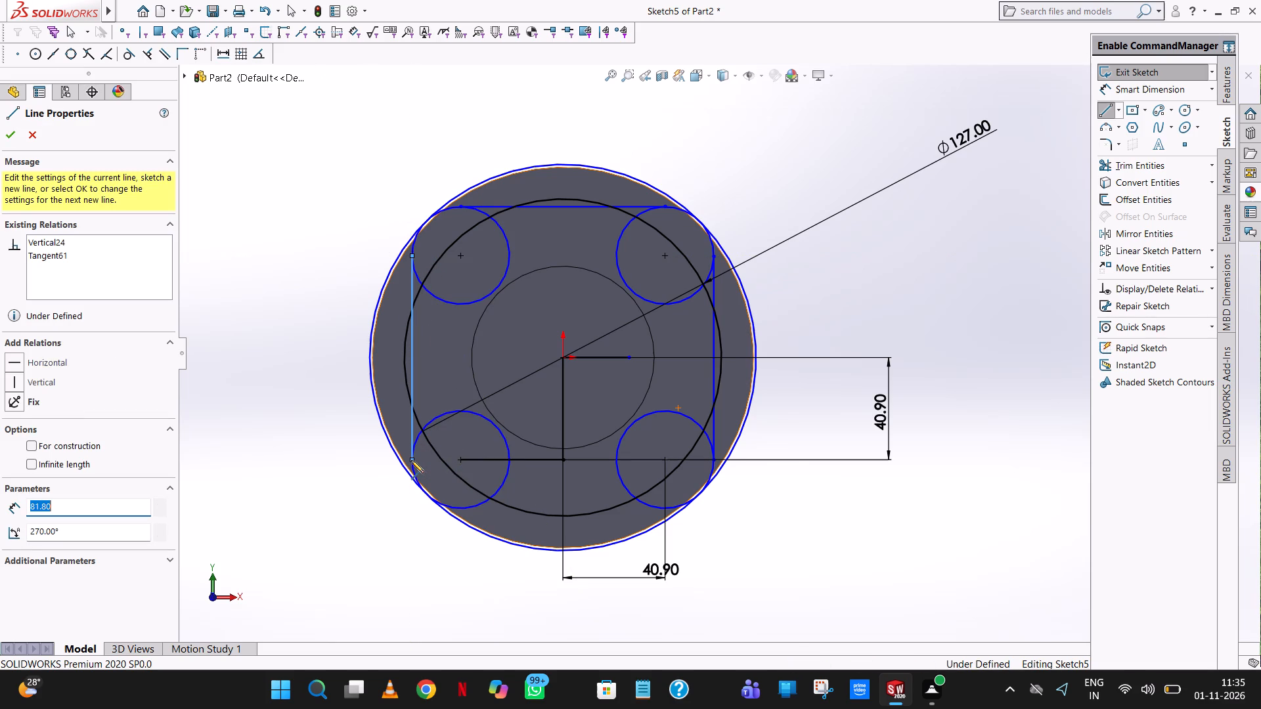
right_click(411, 460)
left_click(462, 466)
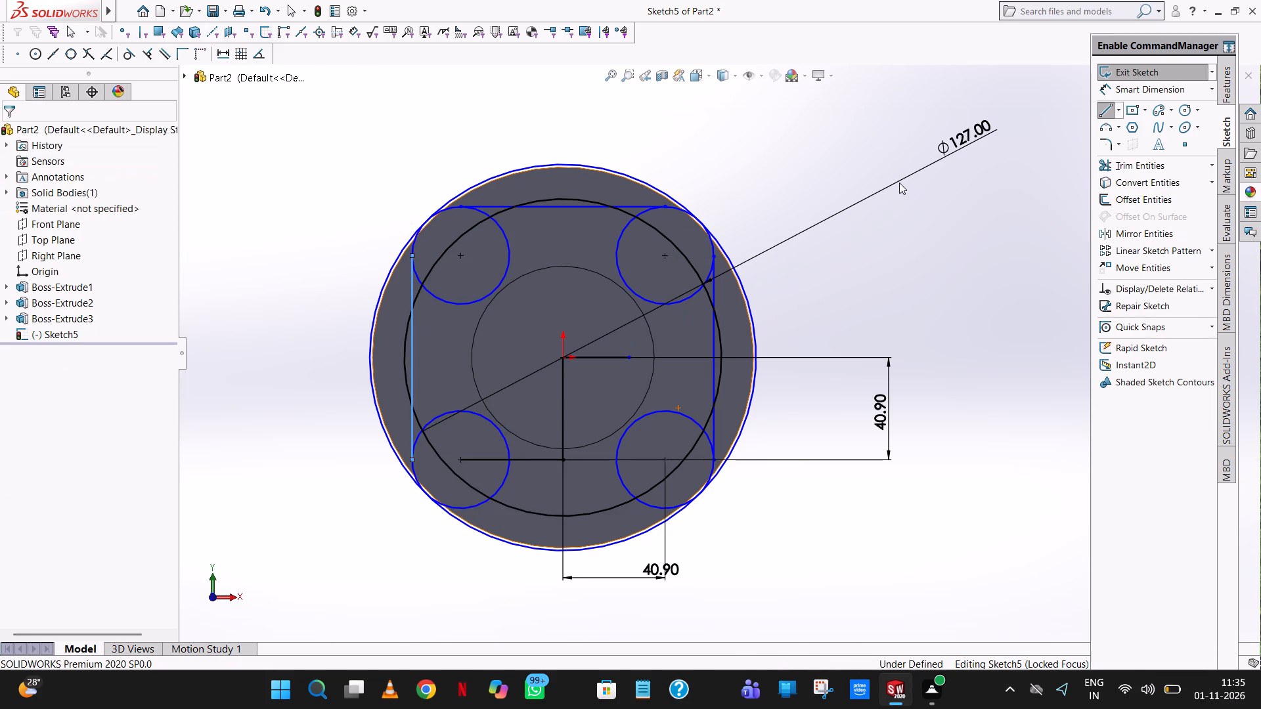
Draw a horizontal line about 163 mm long, rightward from the lower-left corner circle's bottom quadrant point and tangent to it.
left_click(1103, 110)
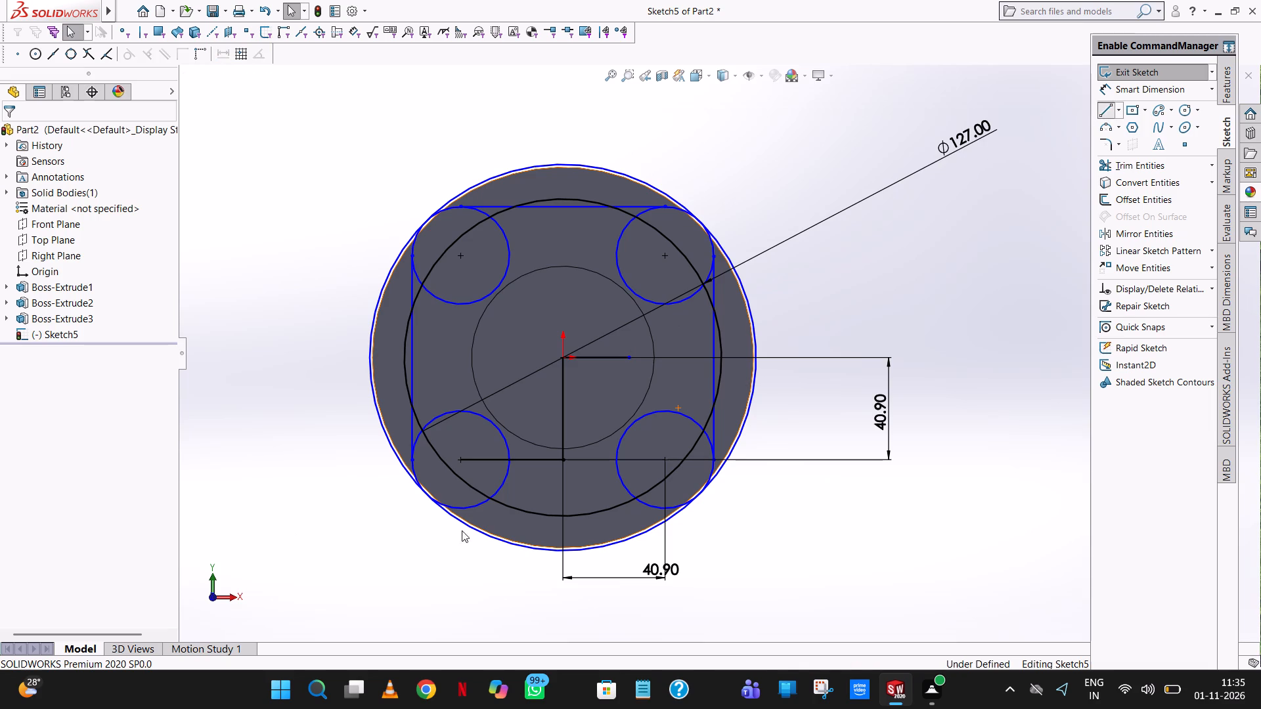
left_click(459, 508)
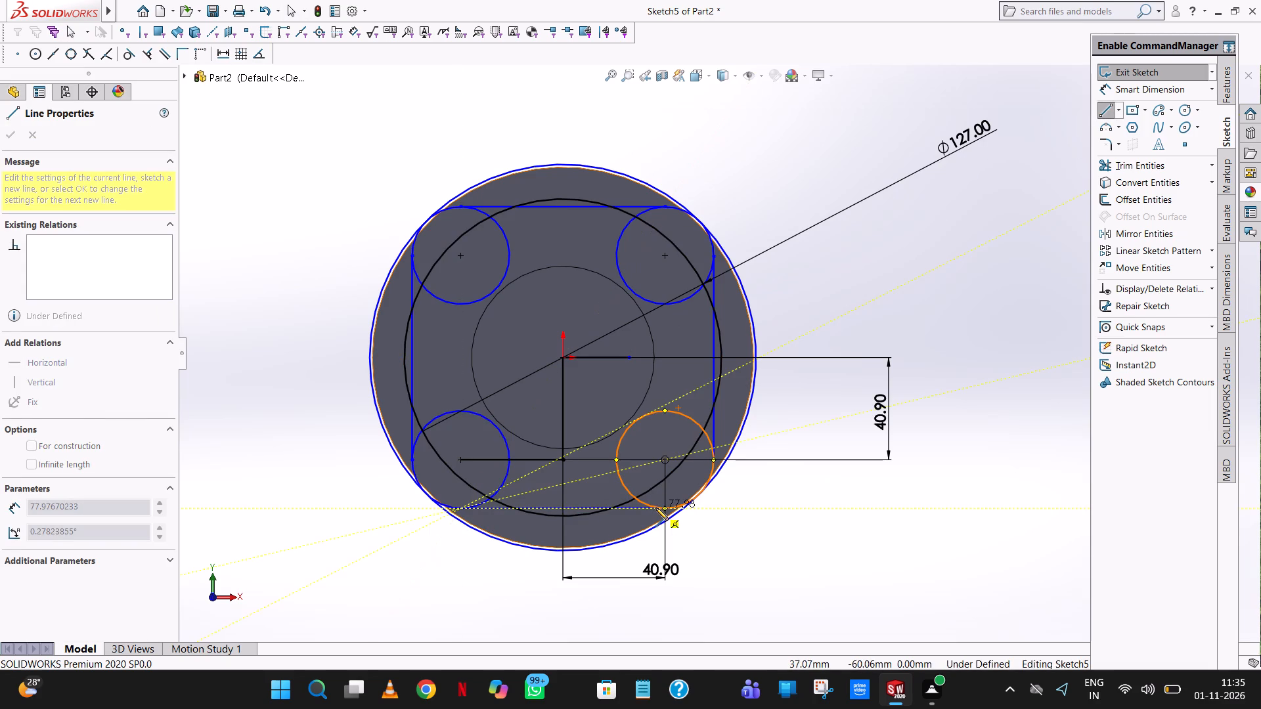
left_click(868, 512)
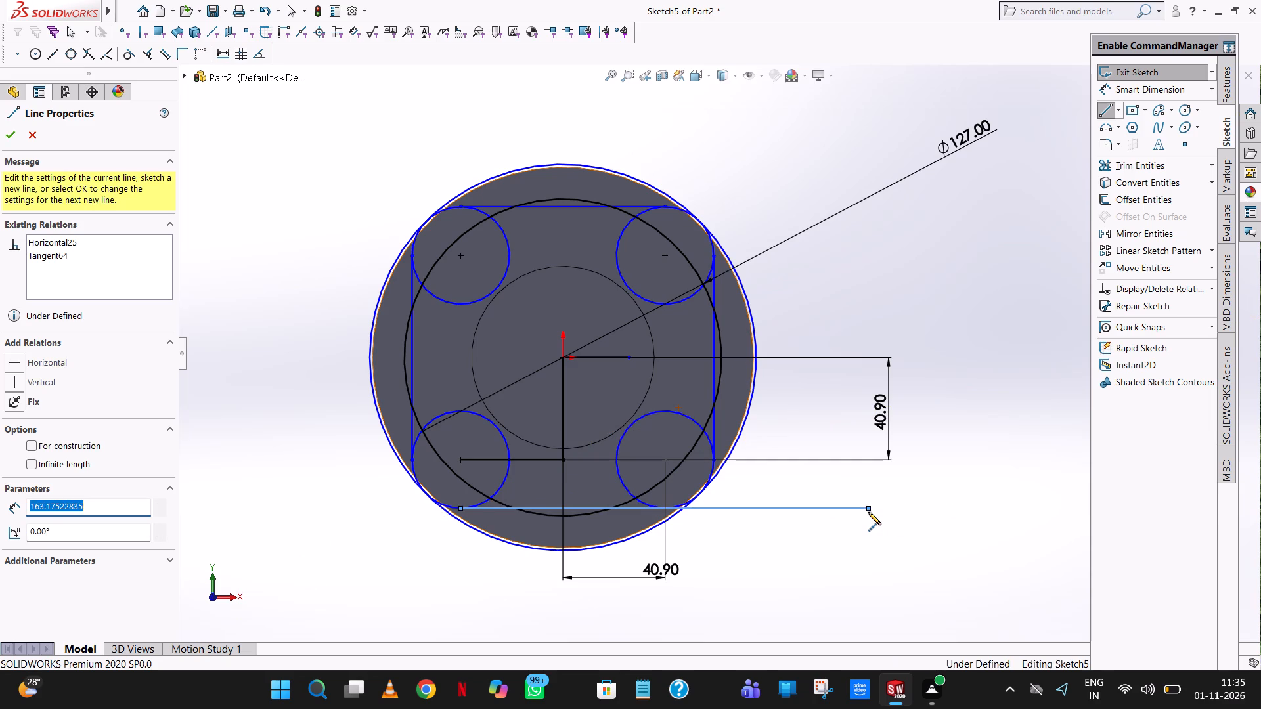
right_click(868, 512)
left_click(938, 514)
right_click(934, 519)
left_click(950, 525)
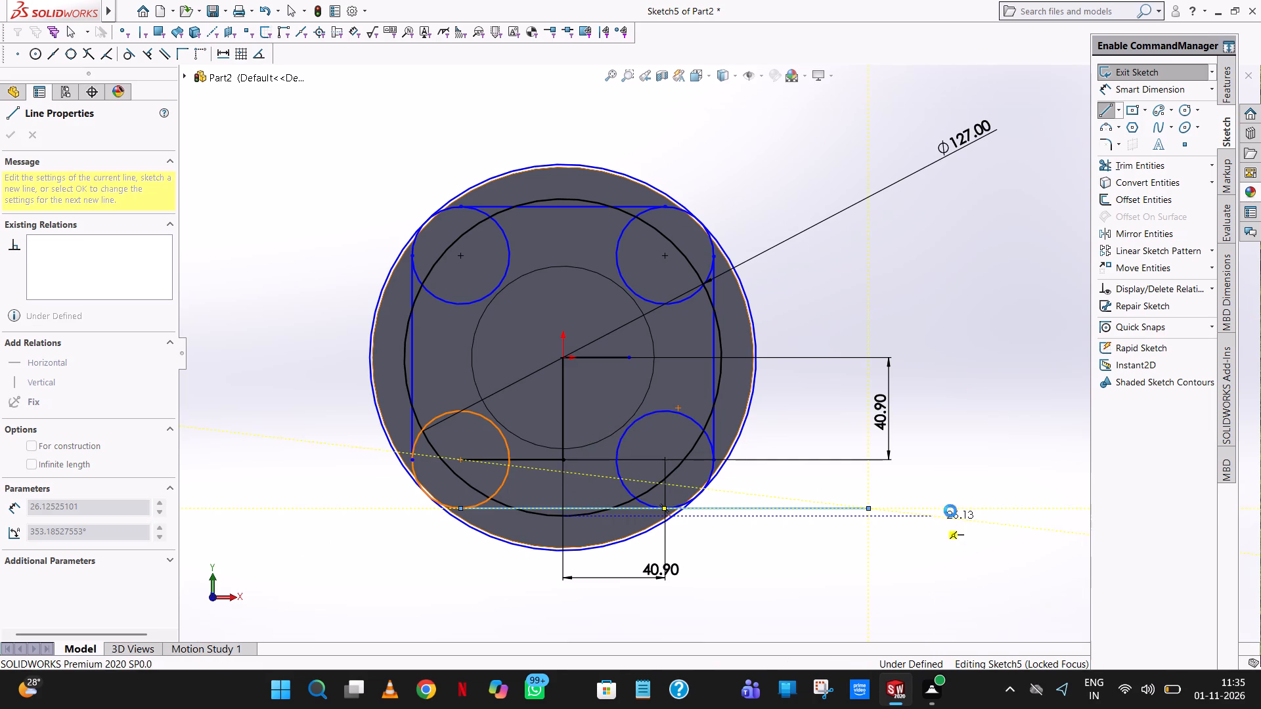
Trim the bottom tangent line's overhang beyond the lower-right corner circle.
left_click(1166, 160)
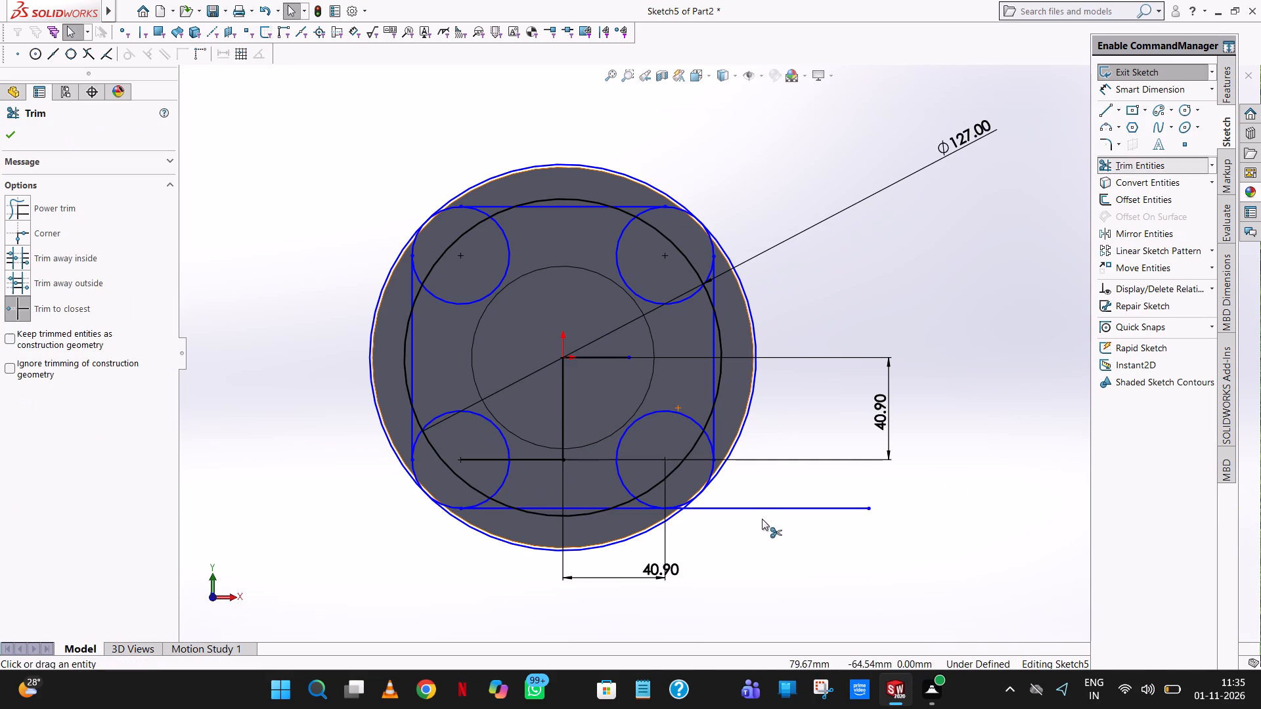
left_click(775, 509)
scroll(740, 502, "down", 8)
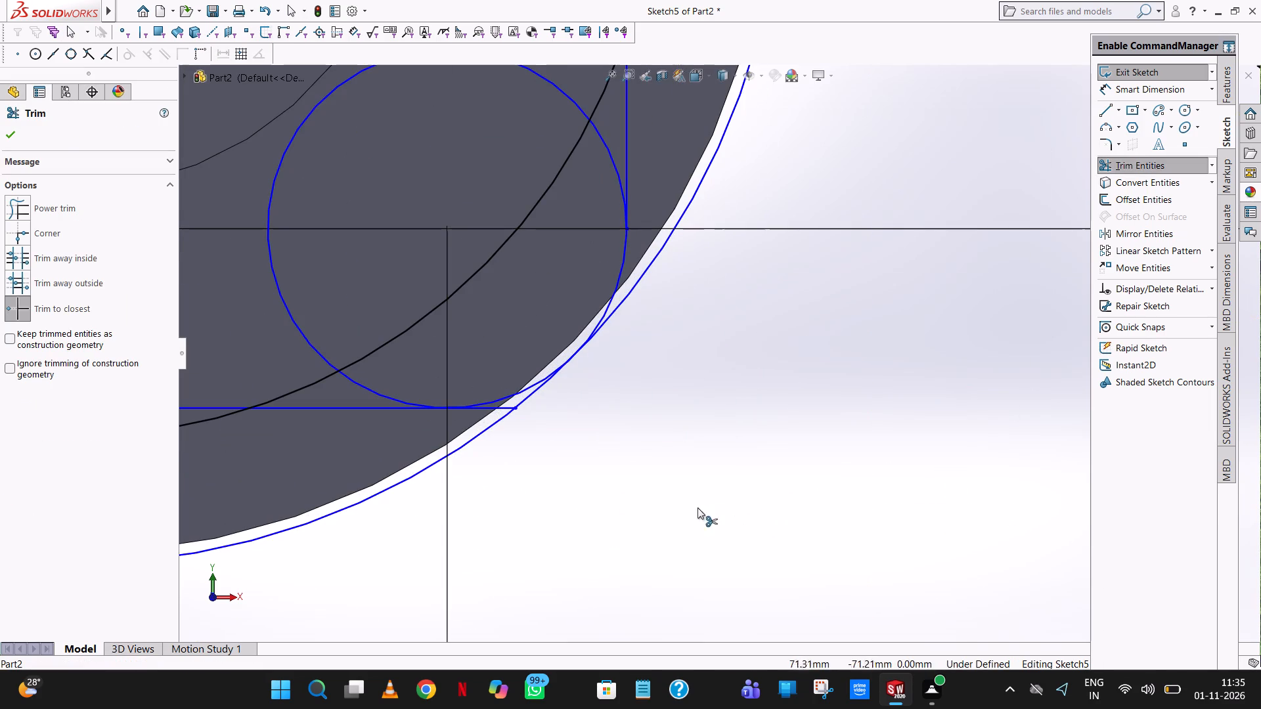
left_click(504, 405)
Trim the inner arcs of the lower-right corner circle and the 127 mm circle's segment crossing that corner.
scroll(494, 410, "up", 7)
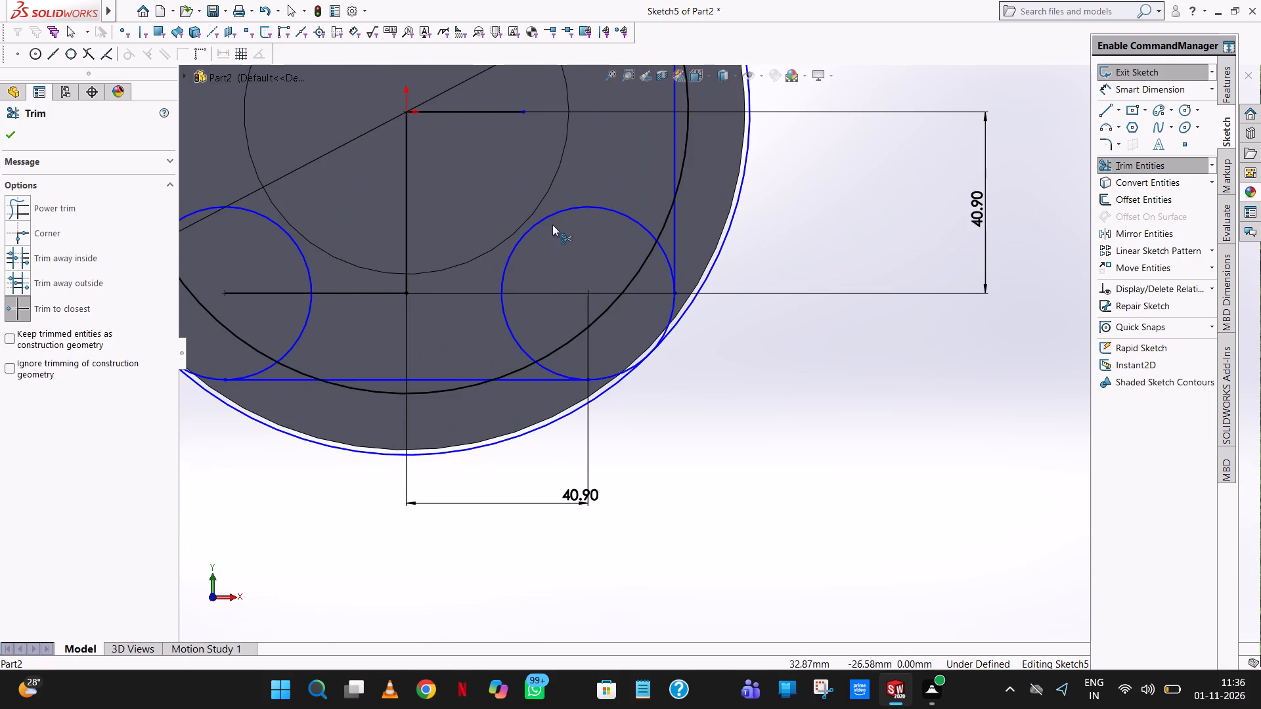
left_click(551, 218)
left_click(516, 345)
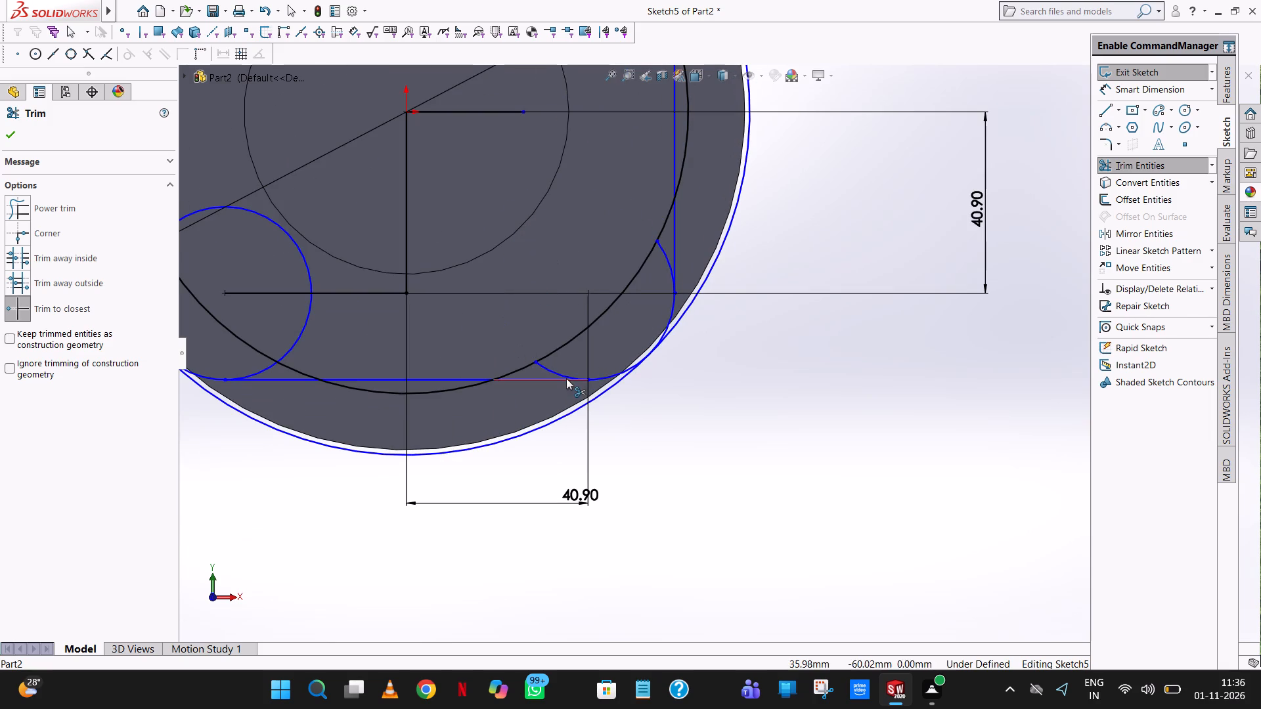
left_click(558, 371)
left_click(658, 244)
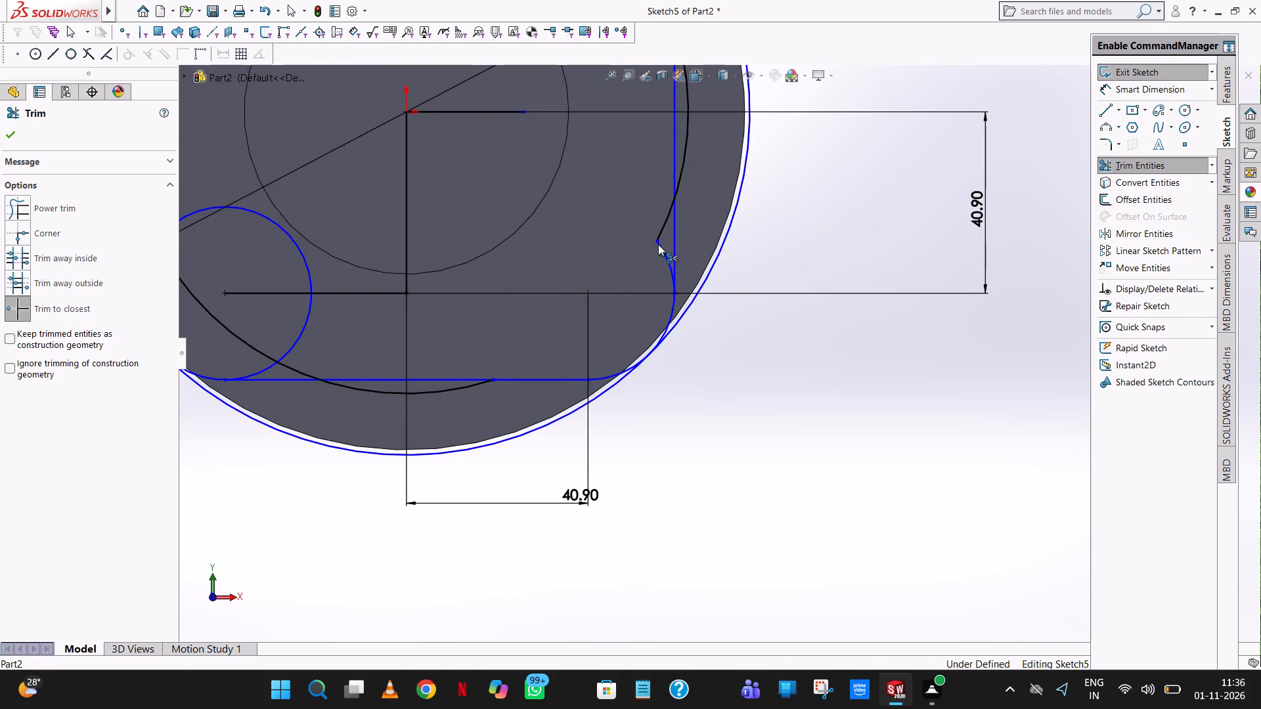
left_click(658, 247)
Trim the upper-right corner circle's inner arc and its leftover stub below the top tangent line.
scroll(658, 247, "up", 8)
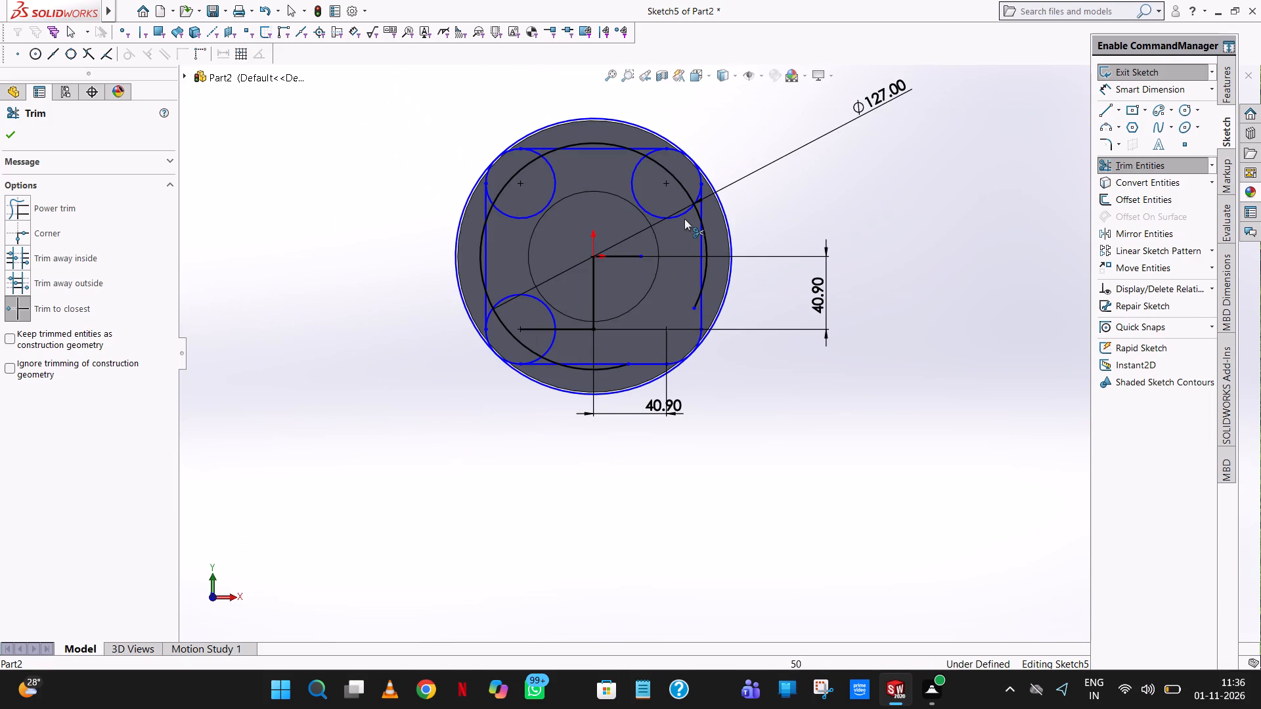
left_click(682, 217)
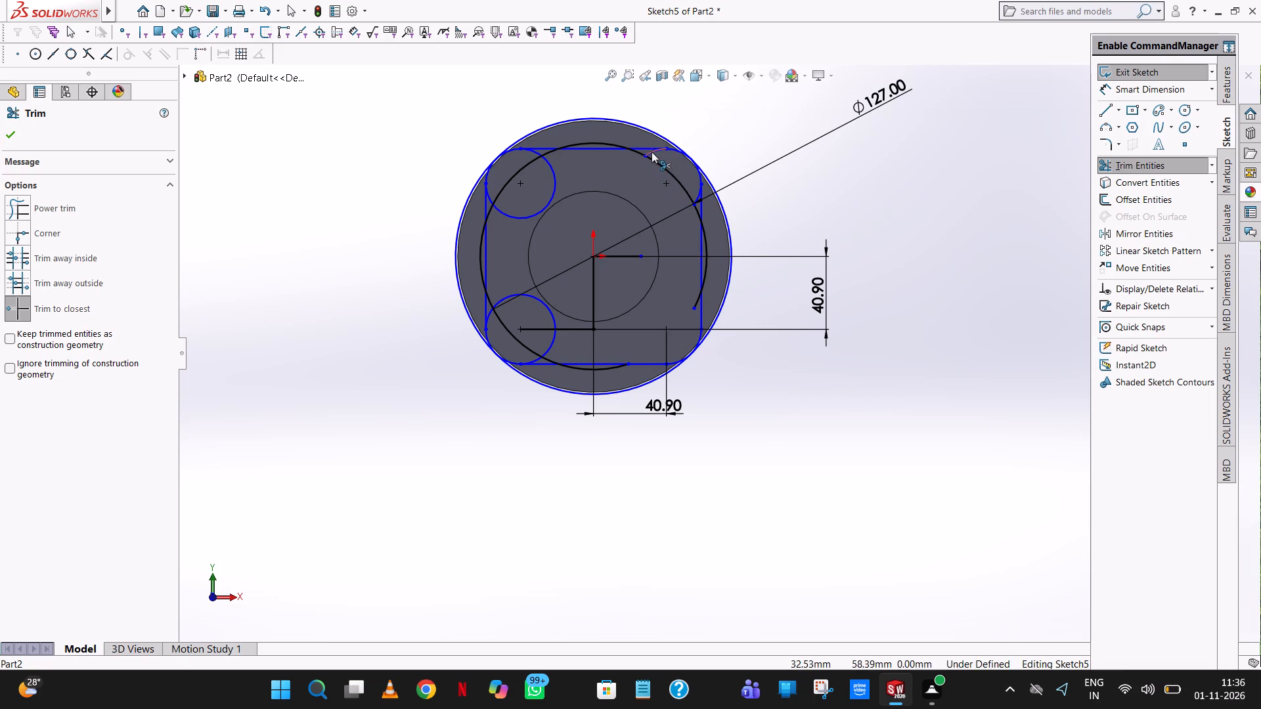
left_click(652, 152)
left_click(270, 14)
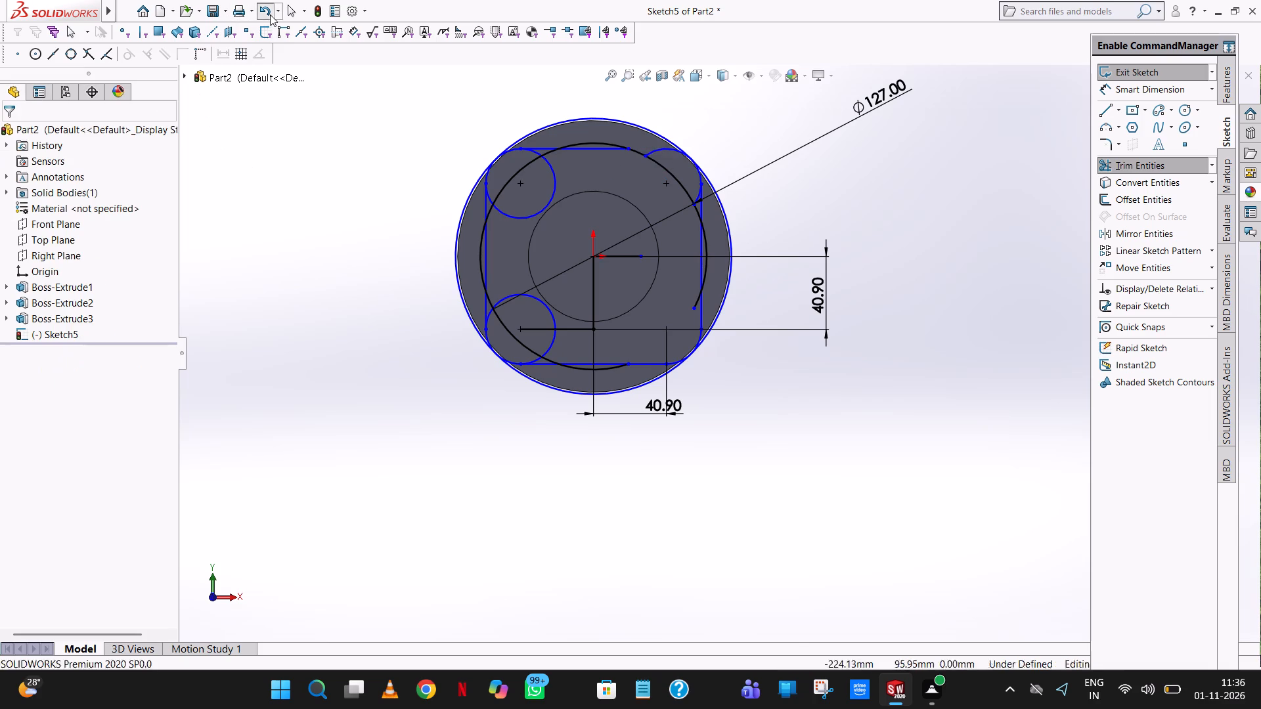
scroll(671, 176, "down", 7)
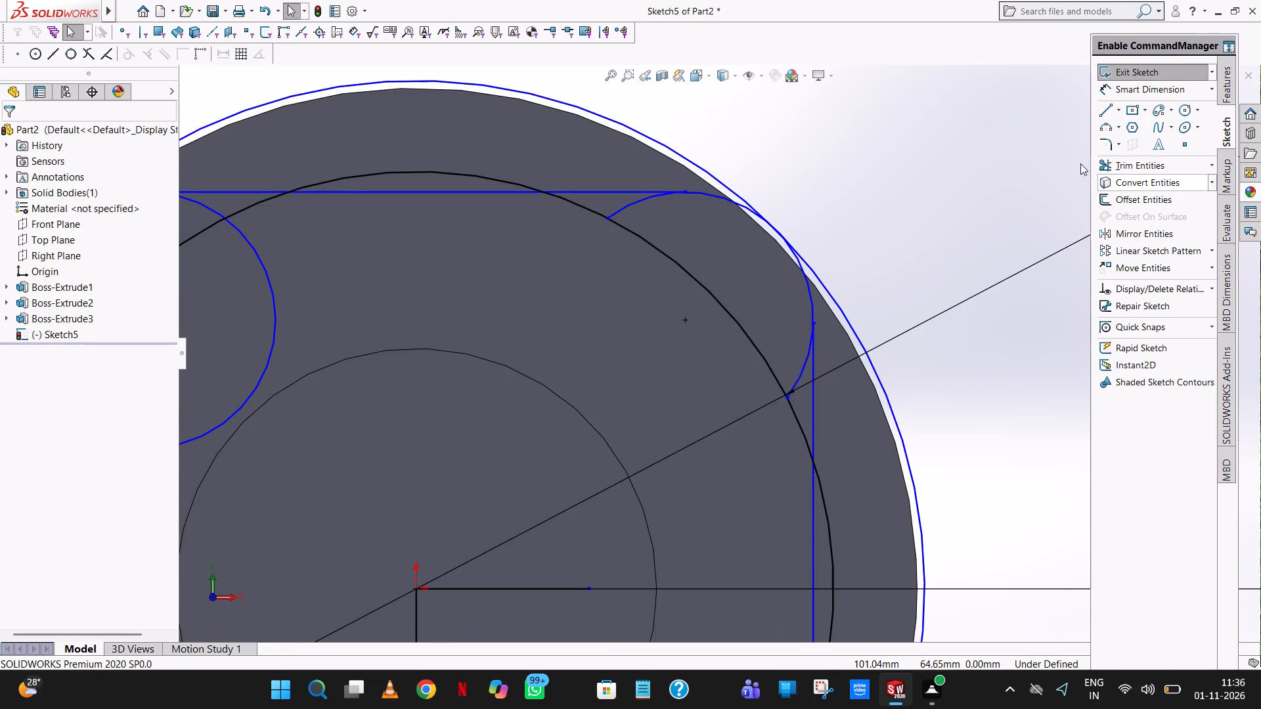
left_click(1108, 162)
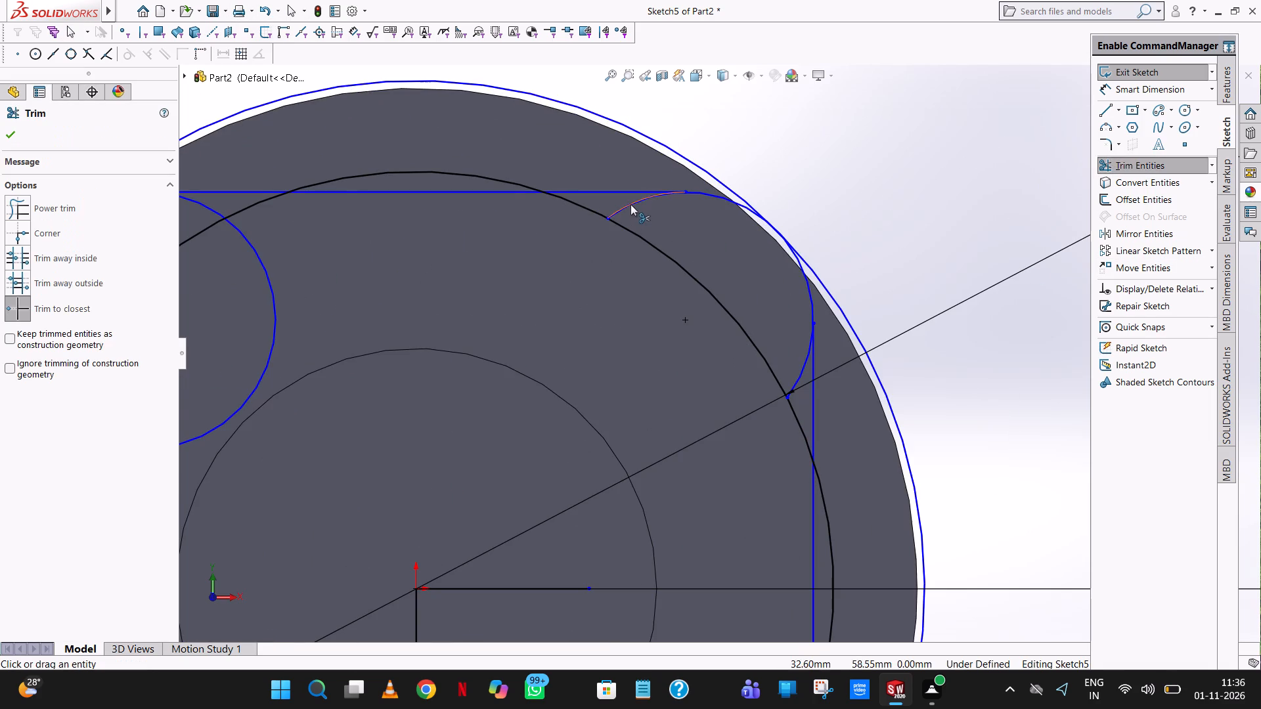
left_click(630, 204)
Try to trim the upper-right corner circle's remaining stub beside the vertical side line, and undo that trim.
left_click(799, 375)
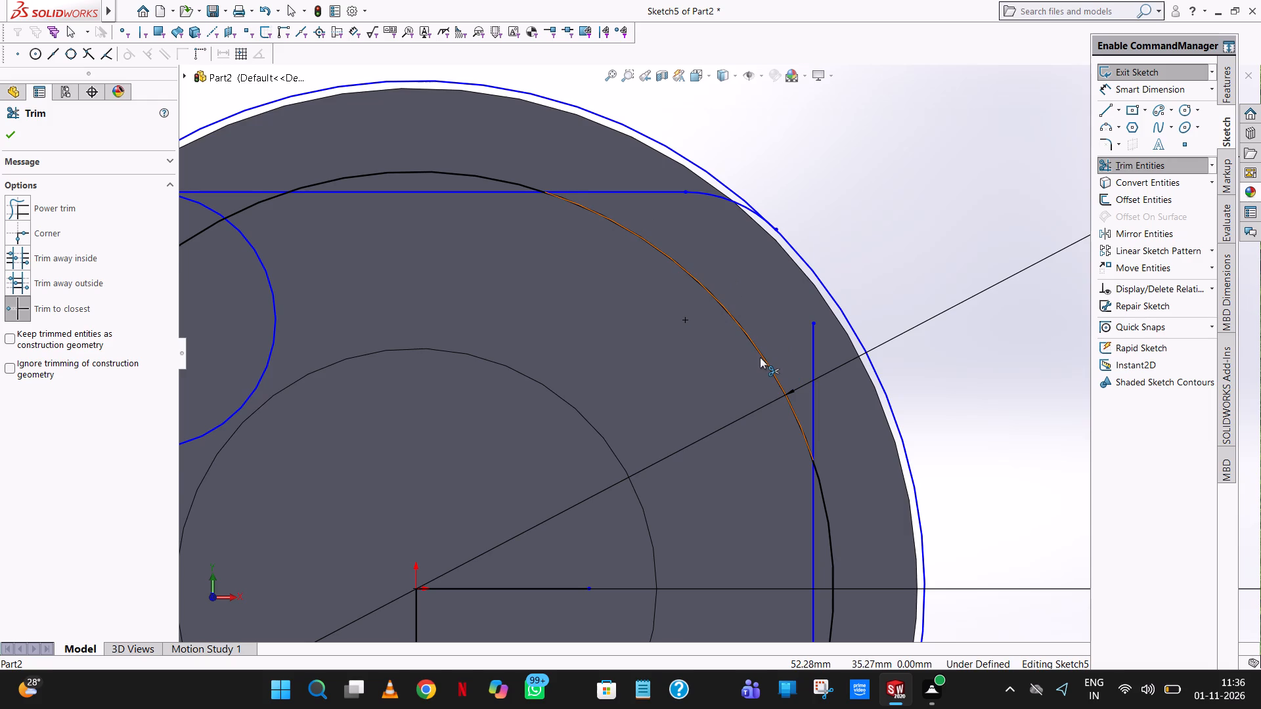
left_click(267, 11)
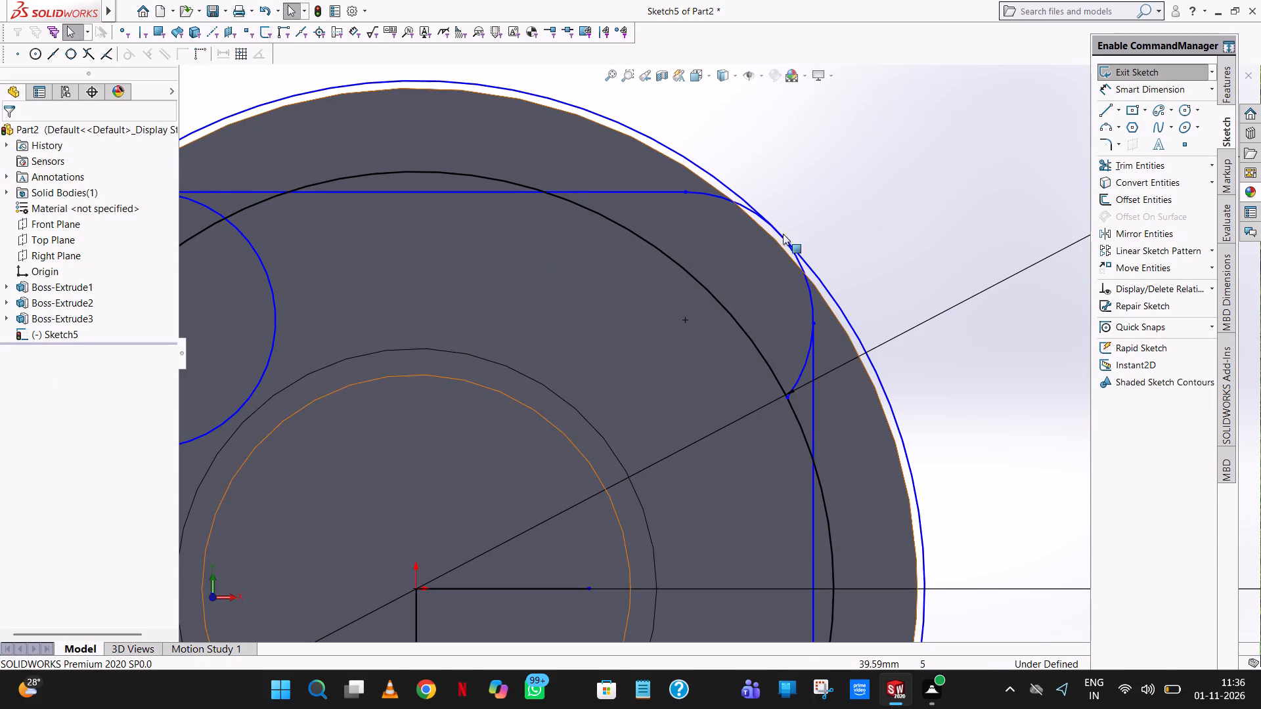
Examine how the right vertical side line meets the upper-right and lower-right corner arcs.
scroll(817, 345, "down", 10)
scroll(768, 316, "down", 7)
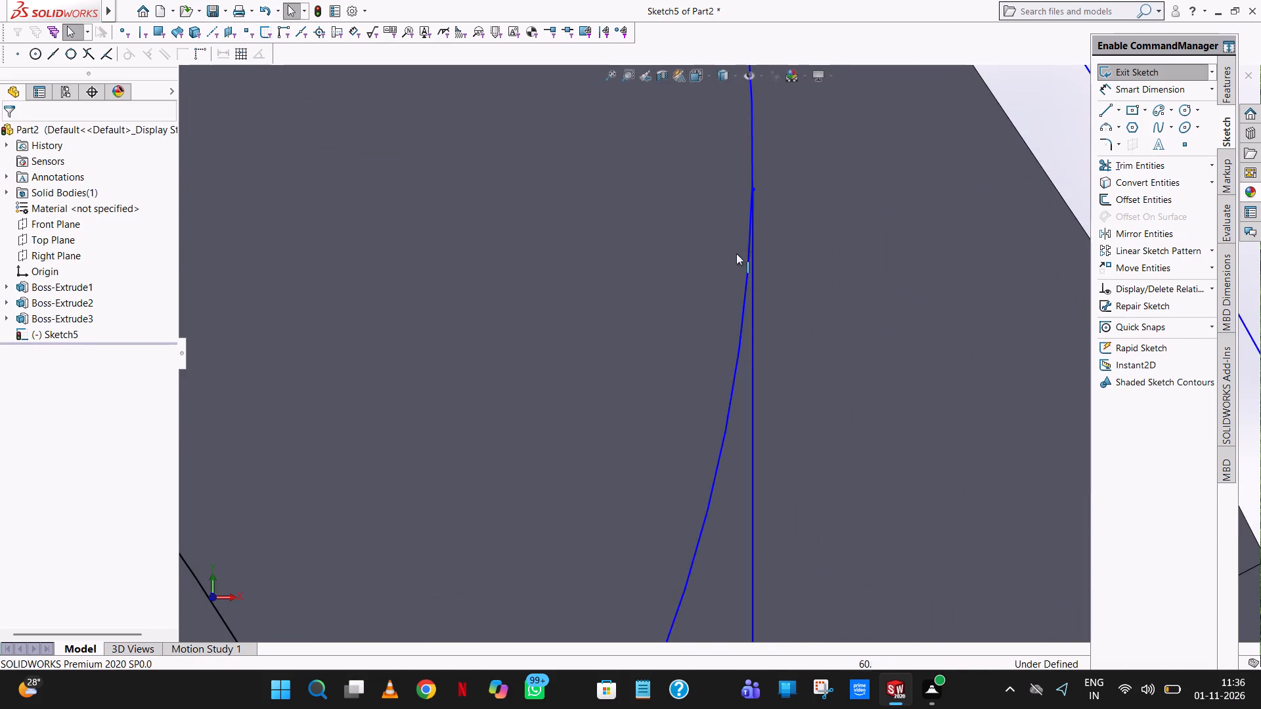
scroll(751, 227, "down", 6)
scroll(780, 105, "down", 4)
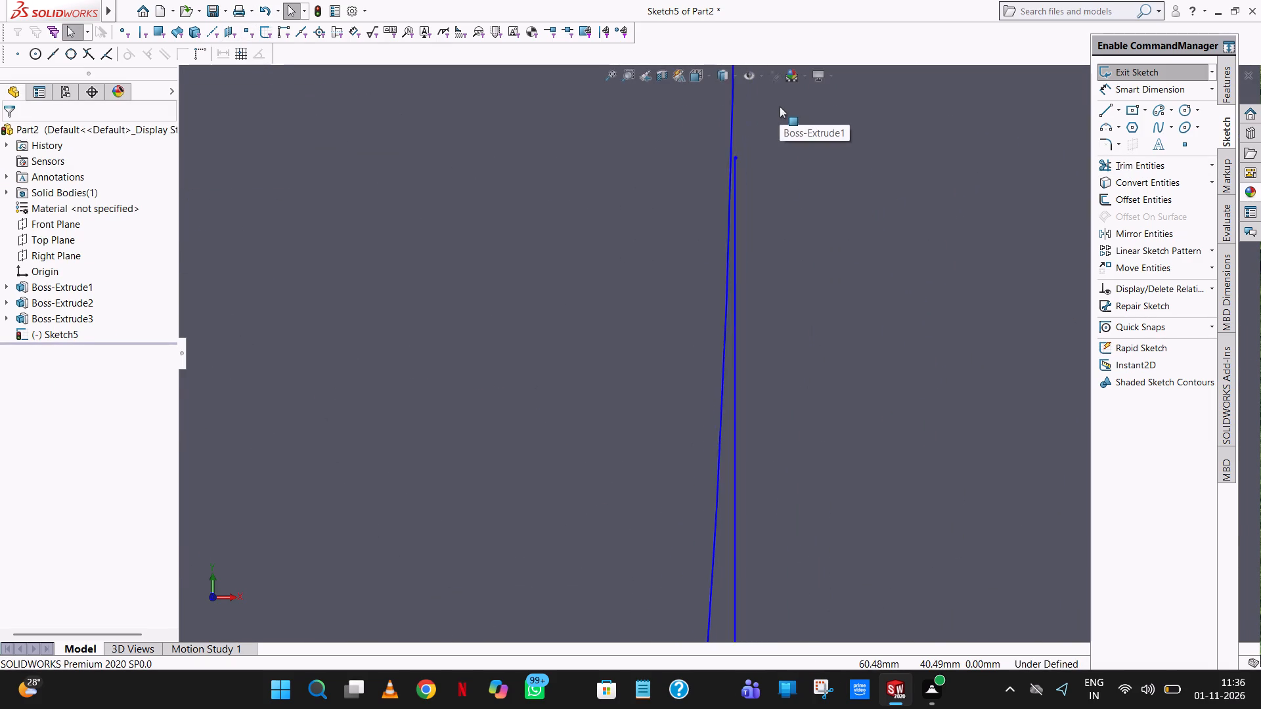
scroll(780, 109, "down", 4)
scroll(780, 113, "up", 20)
scroll(780, 113, "up", 20)
scroll(780, 113, "up", 3)
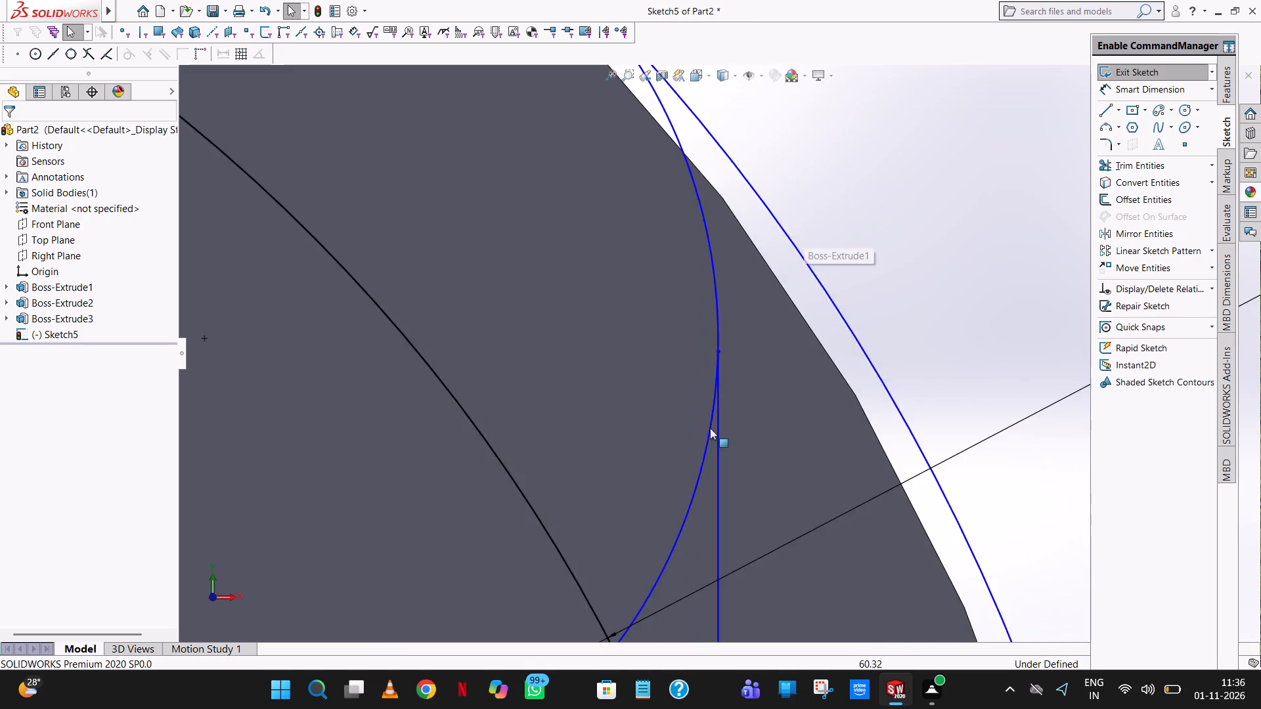
scroll(710, 428, "up", 20)
scroll(710, 428, "up", 8)
scroll(714, 446, "down", 10)
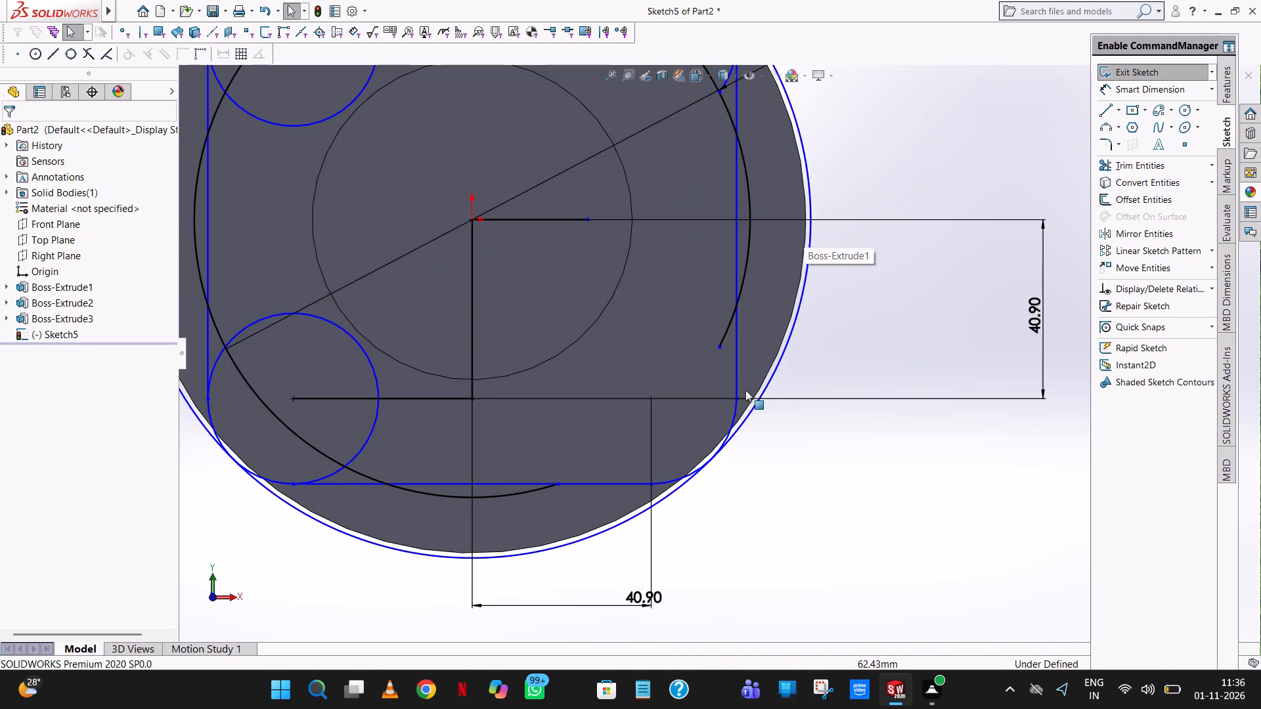
scroll(745, 390, "down", 1)
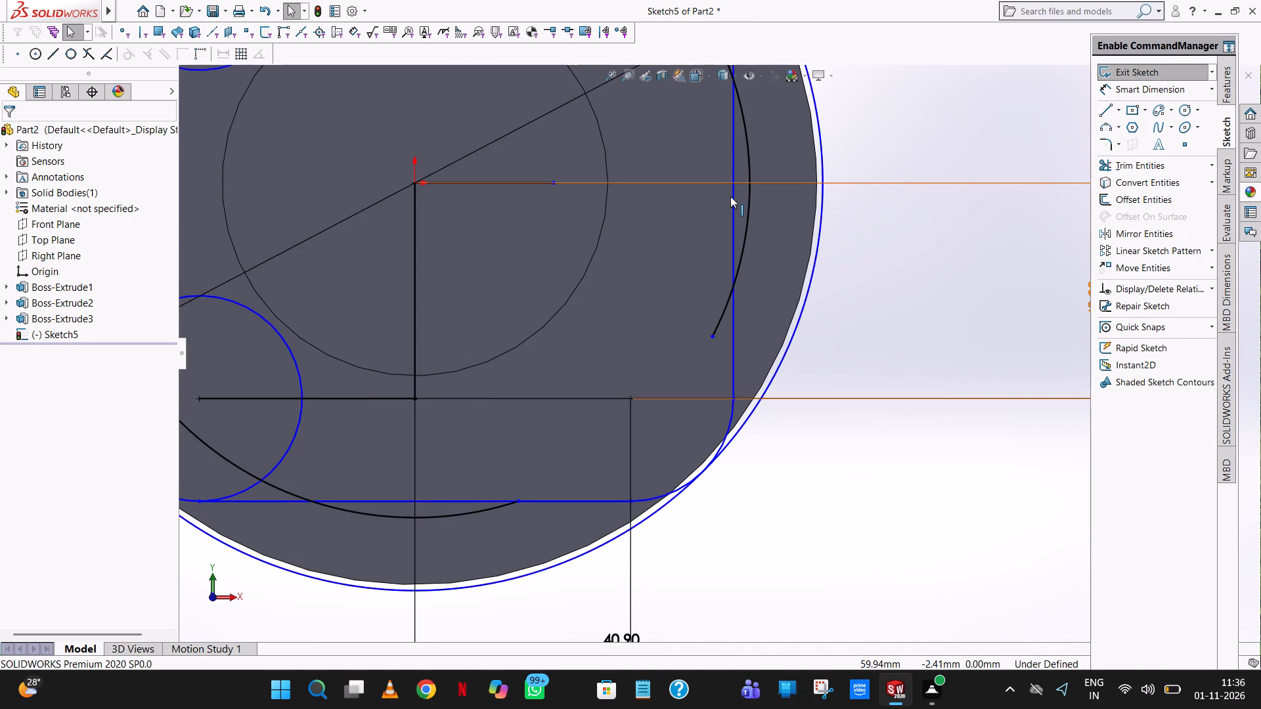
Trim the upper-right corner circle's leftover inner stub beside the right vertical side line.
left_click(730, 196)
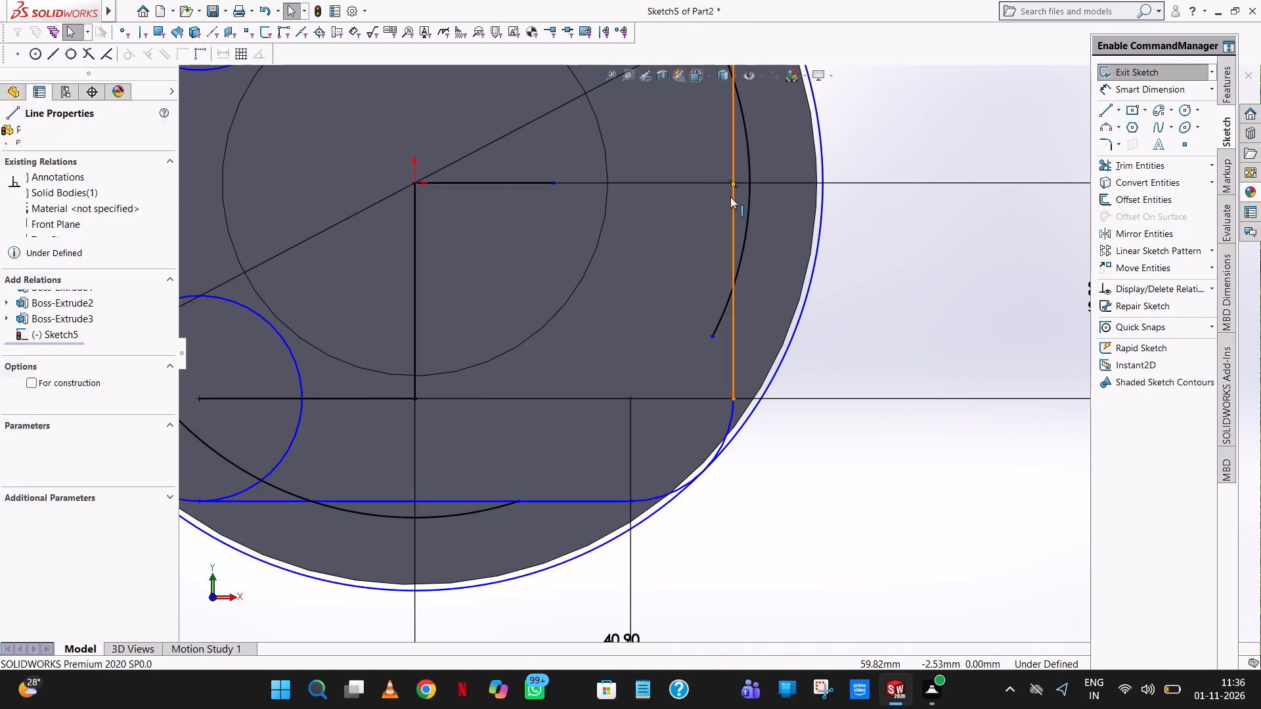
scroll(839, 197, "up", 6)
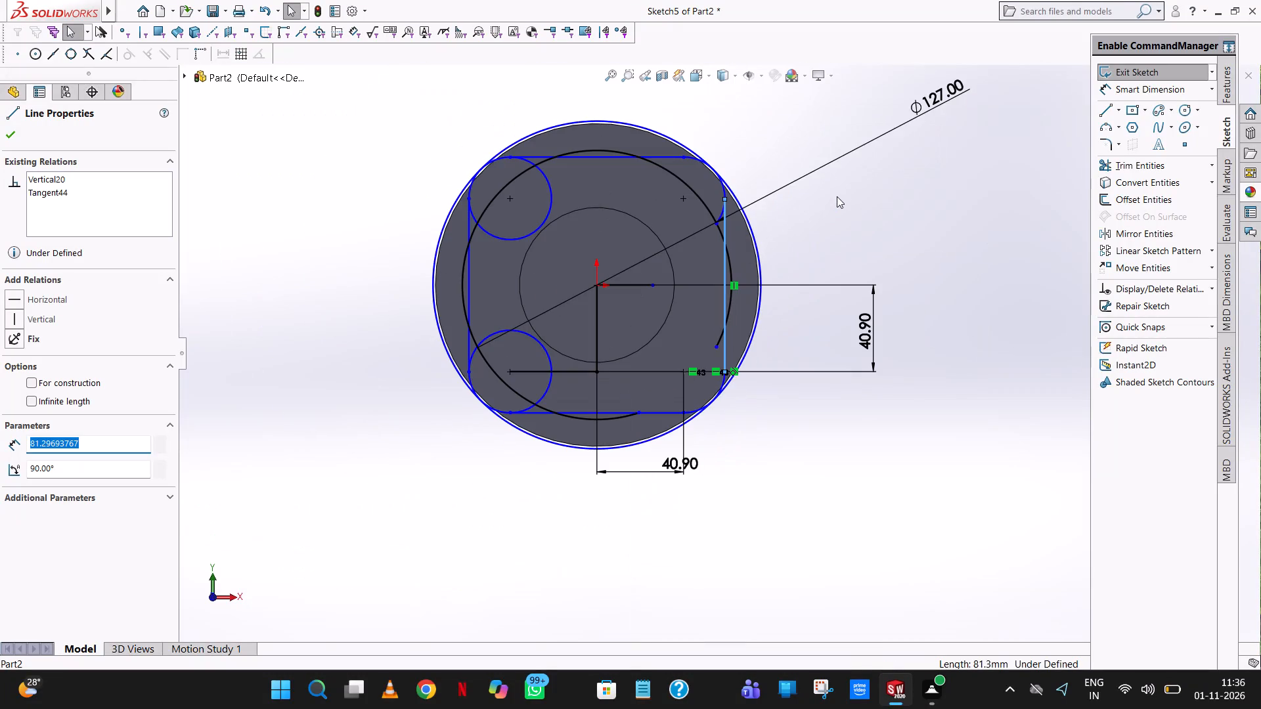
scroll(761, 194, "down", 8)
scroll(577, 368, "down", 5)
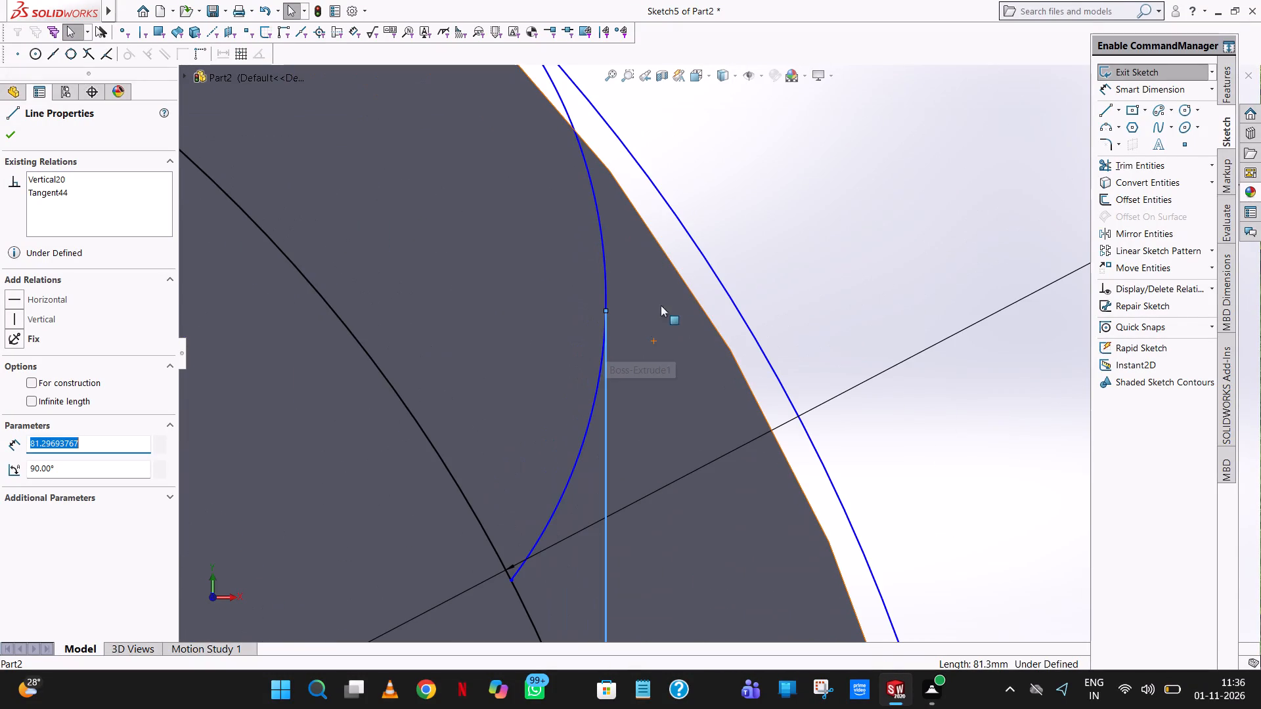
left_click(1214, 163)
left_click(1167, 188)
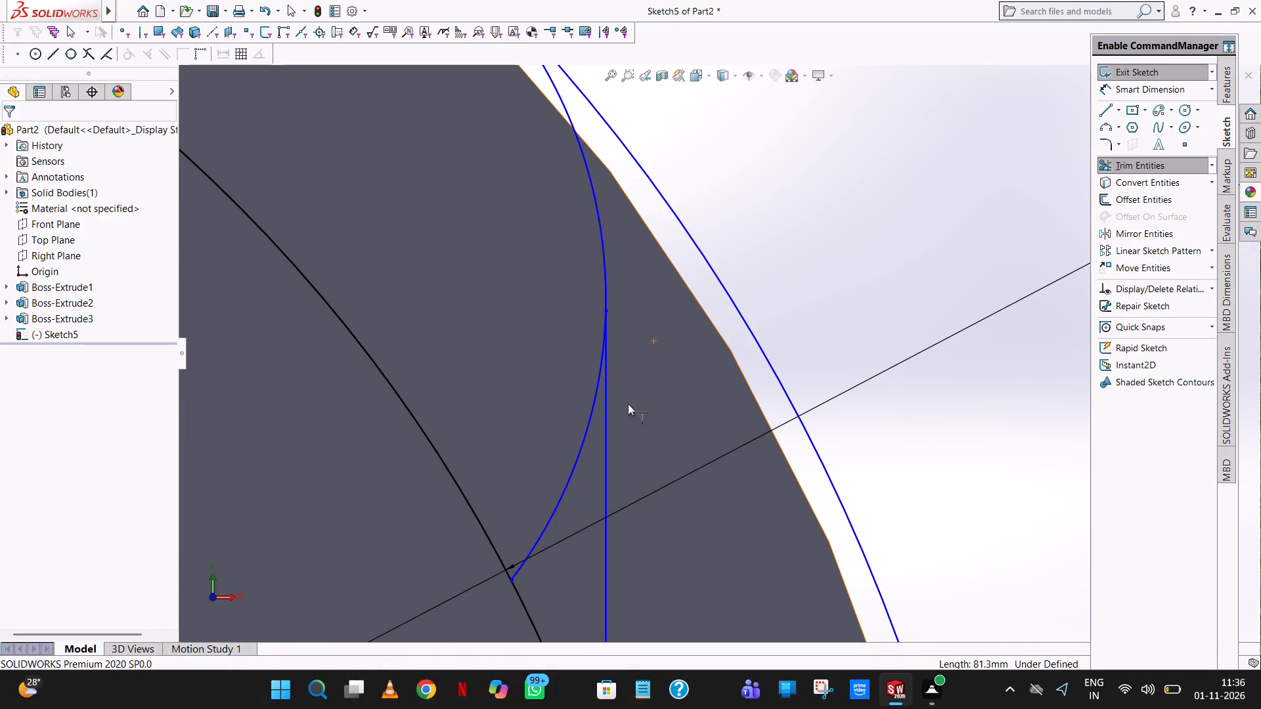
left_click(609, 415)
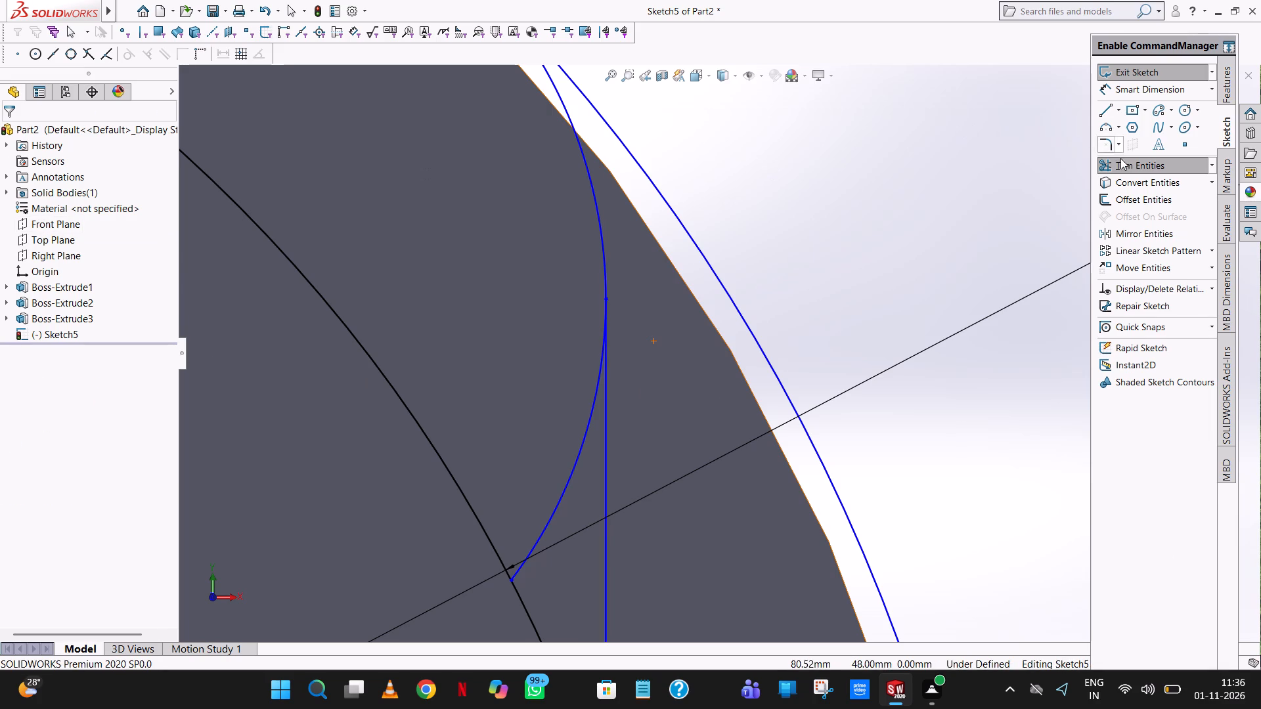
left_click(1212, 157)
left_click(1193, 173)
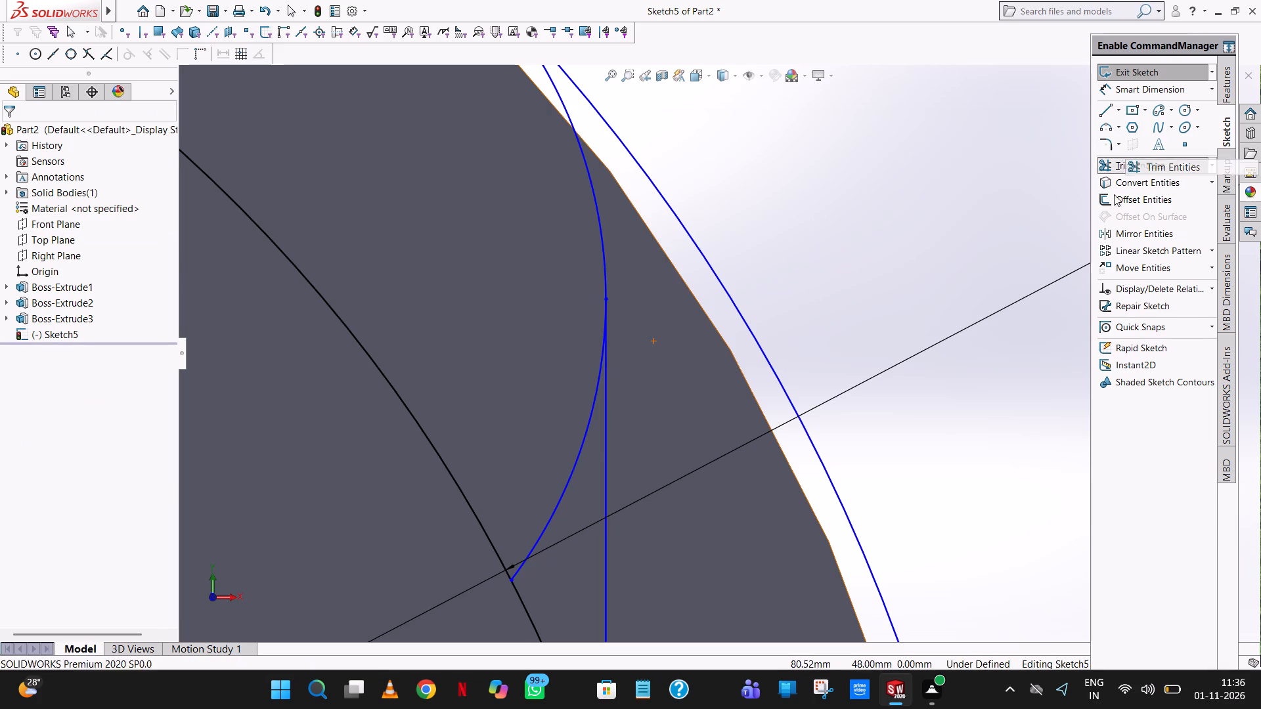
left_click(583, 439)
scroll(566, 433, "up", 10)
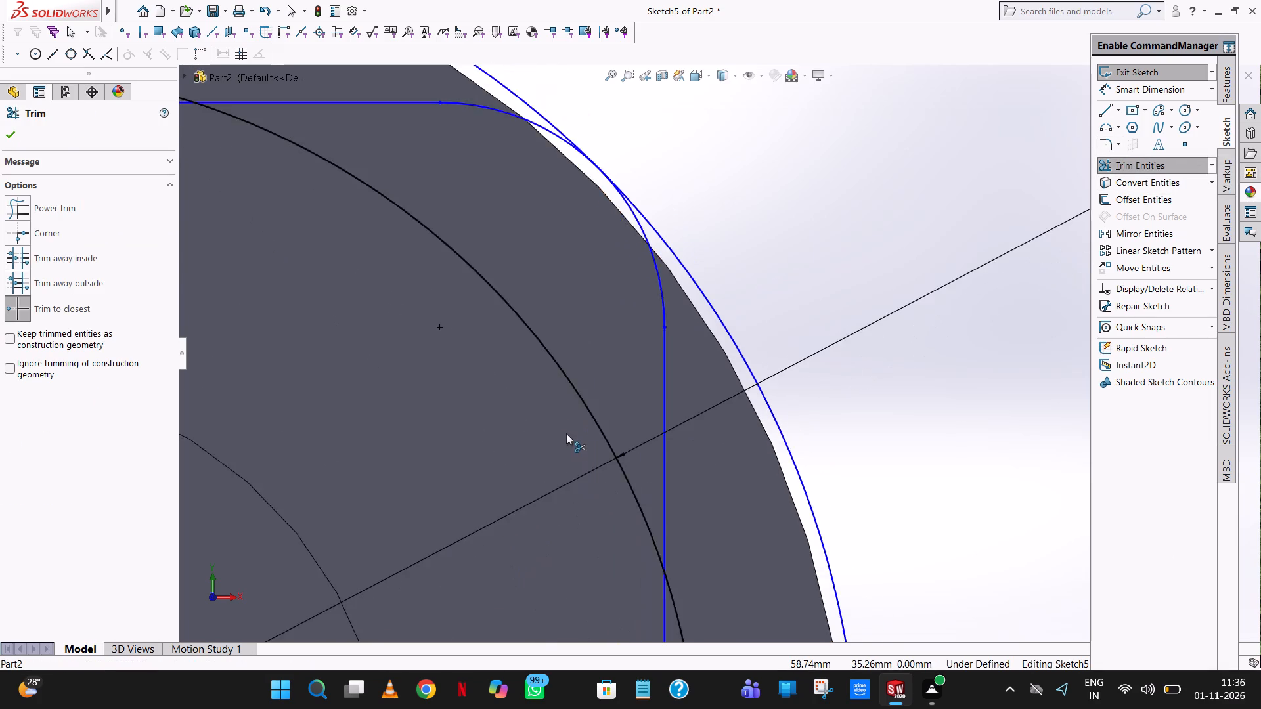
scroll(566, 433, "up", 5)
scroll(615, 310, "up", 4)
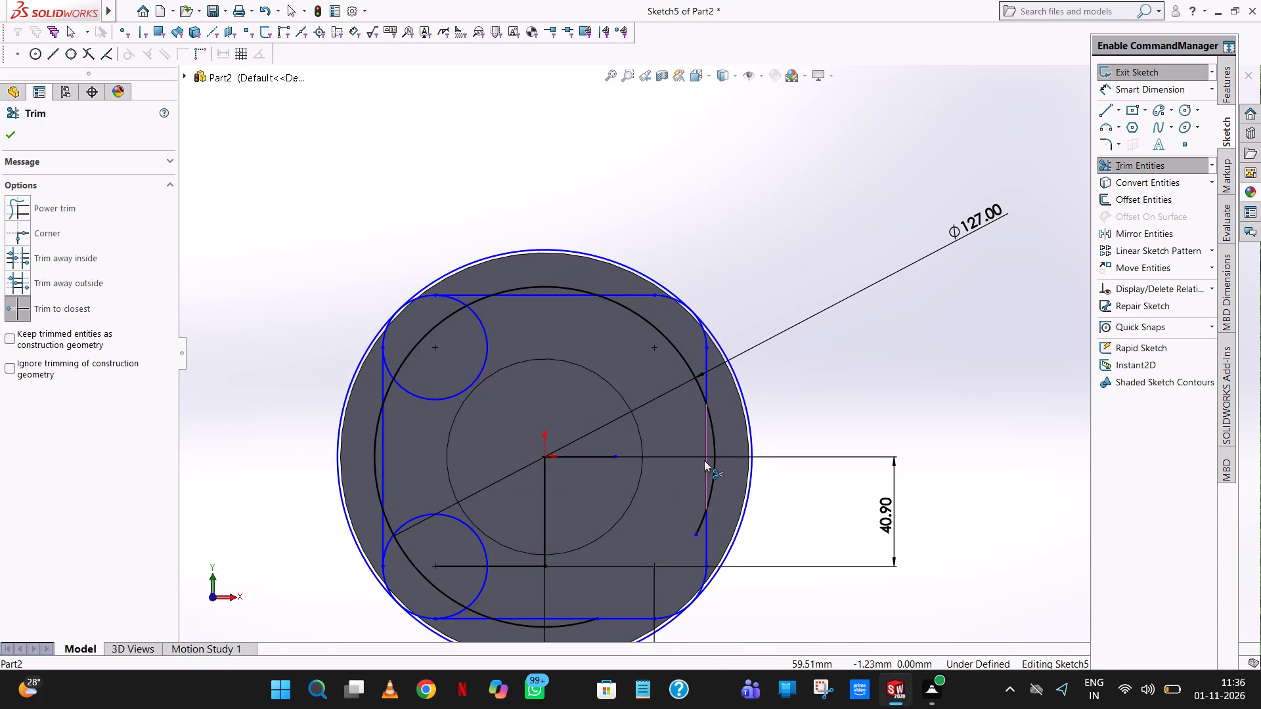
Trim the 127 mm circle's lower-right stub and upper-right corner segment, plus the middle segments of the right and top side lines.
left_click(699, 531)
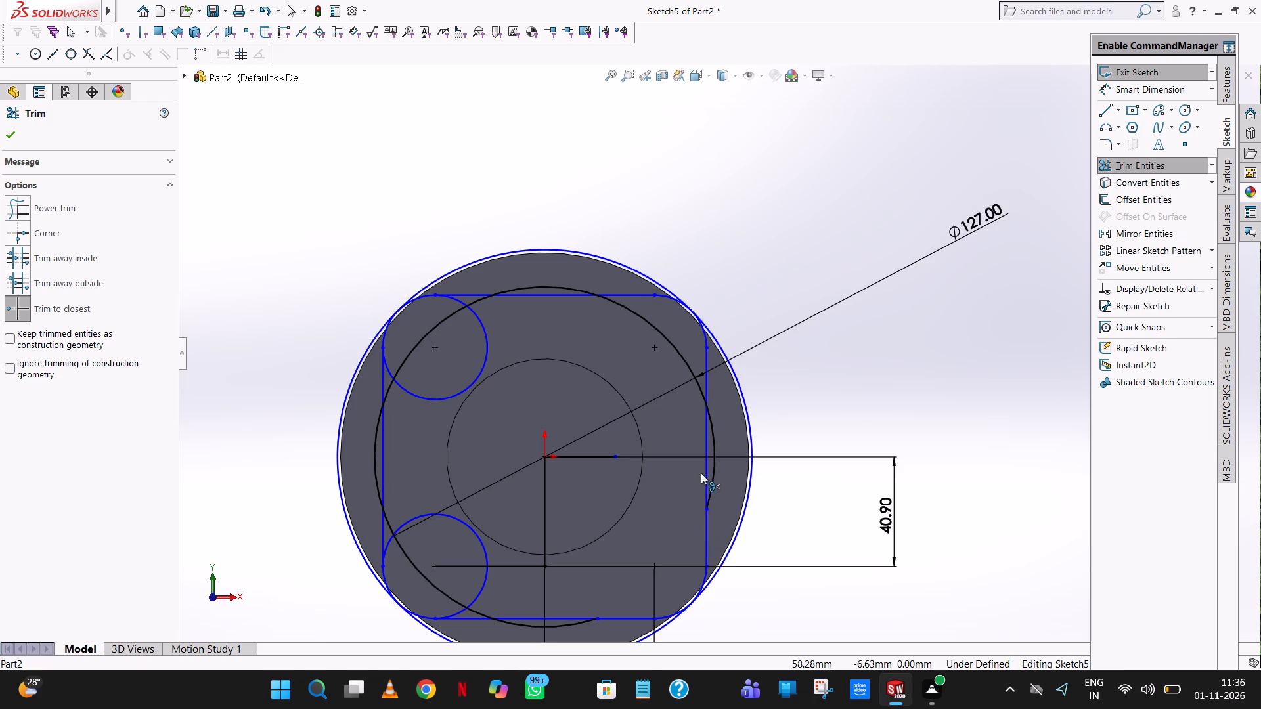
left_click(709, 460)
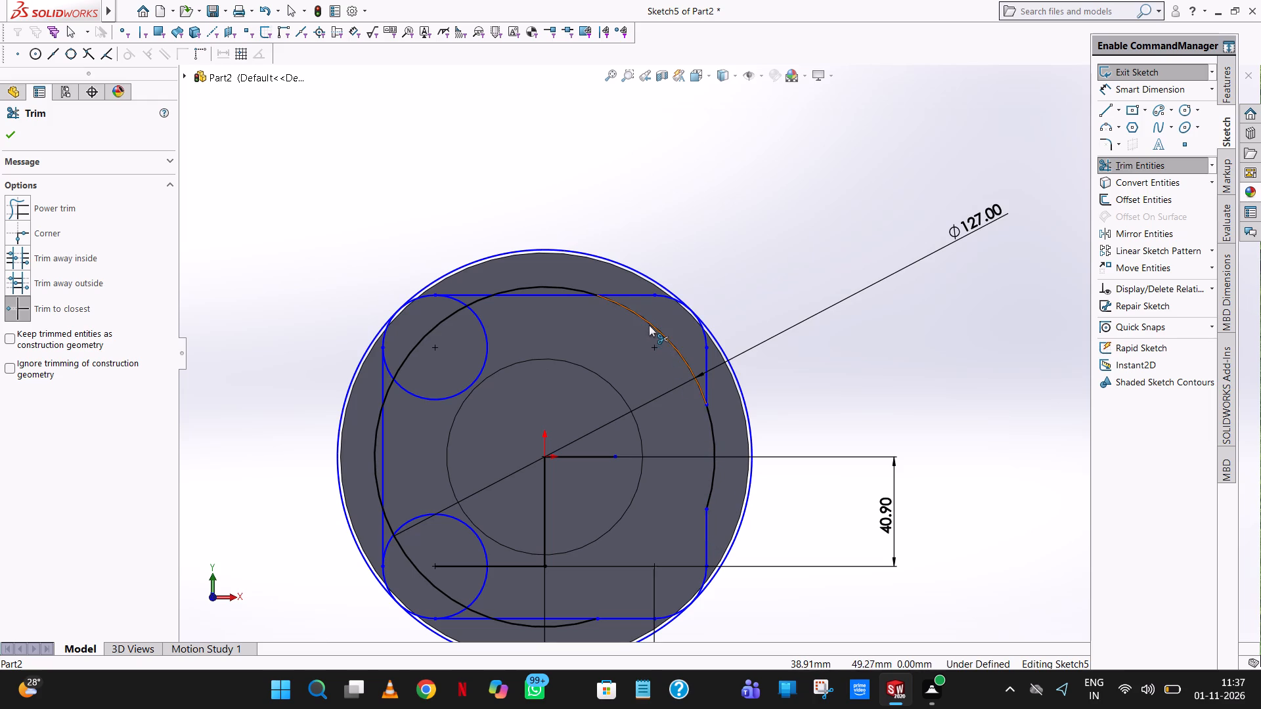
left_click(650, 323)
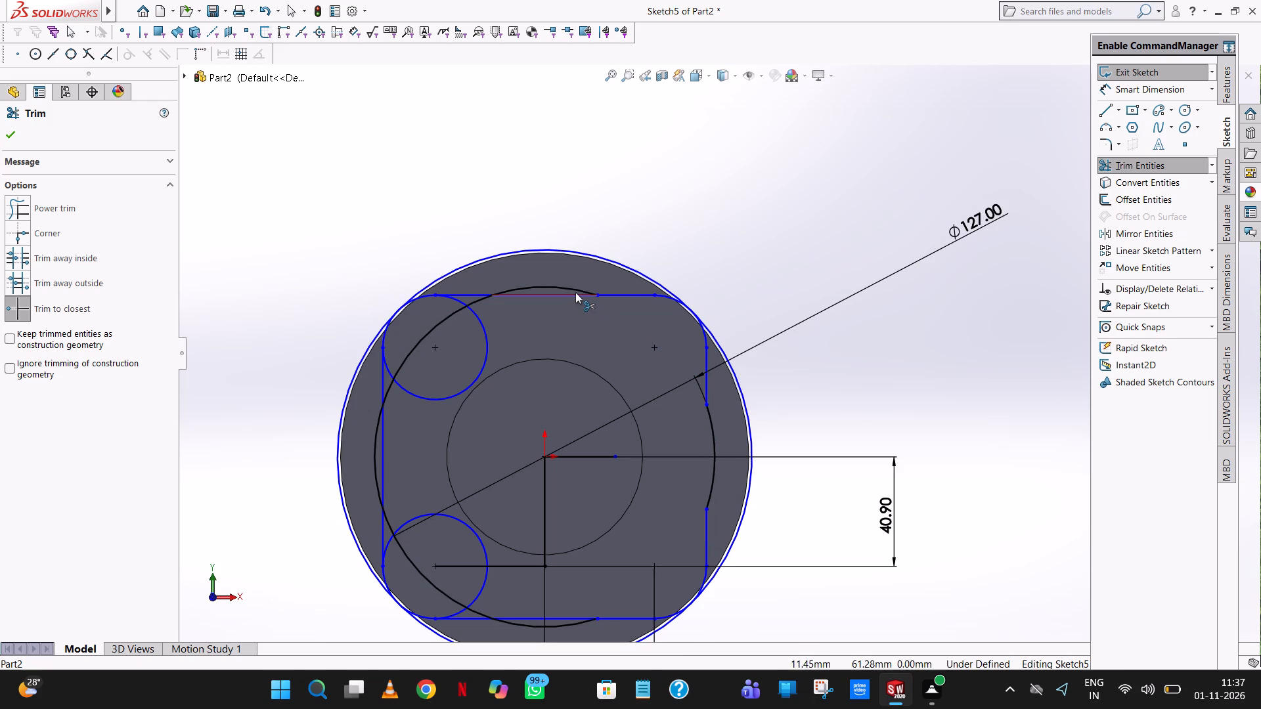
left_click(575, 292)
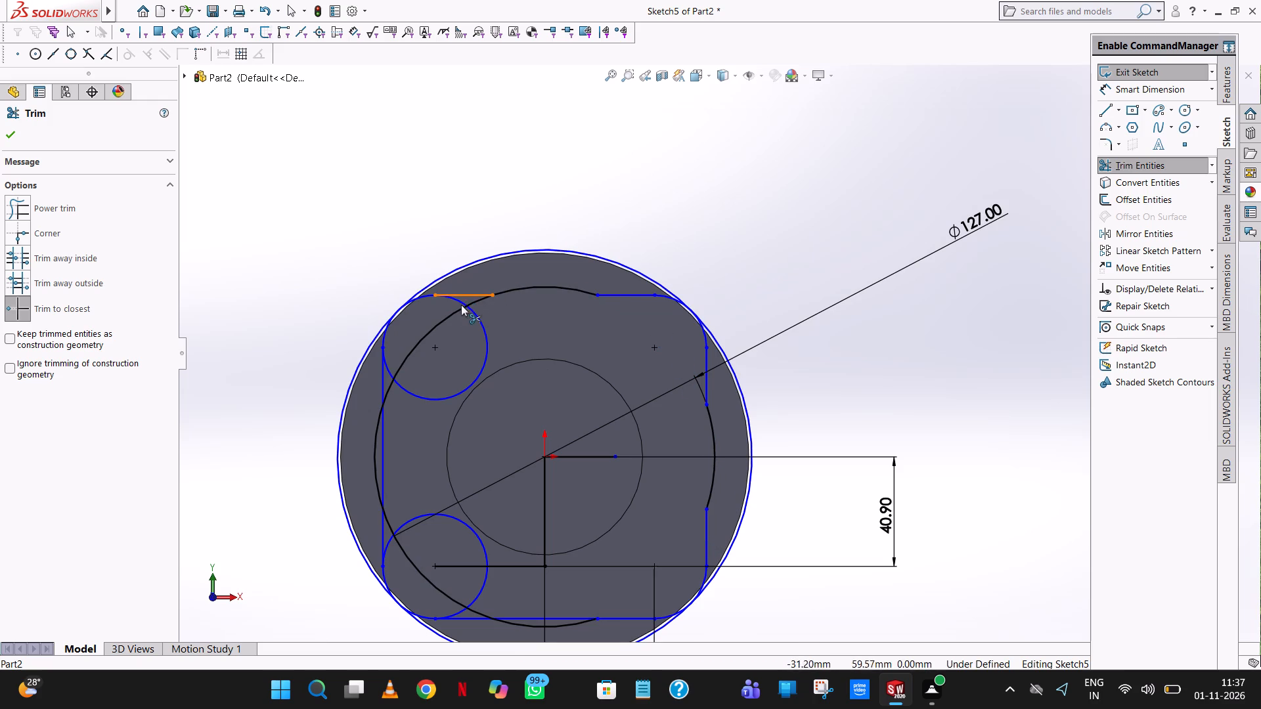
Trim the upper-left corner circle's inner arcs, the 127 mm circle's segment crossing that corner, and the left side line's middle segment.
left_click(479, 326)
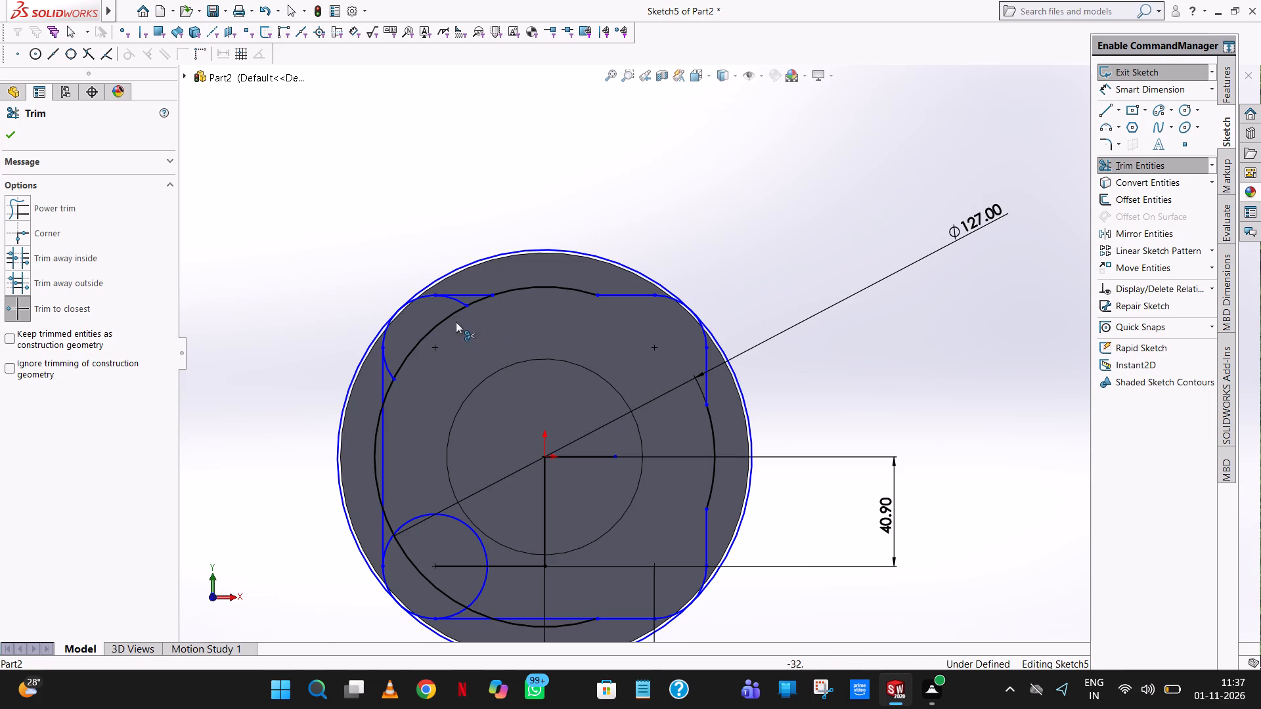
left_click(451, 316)
left_click(461, 299)
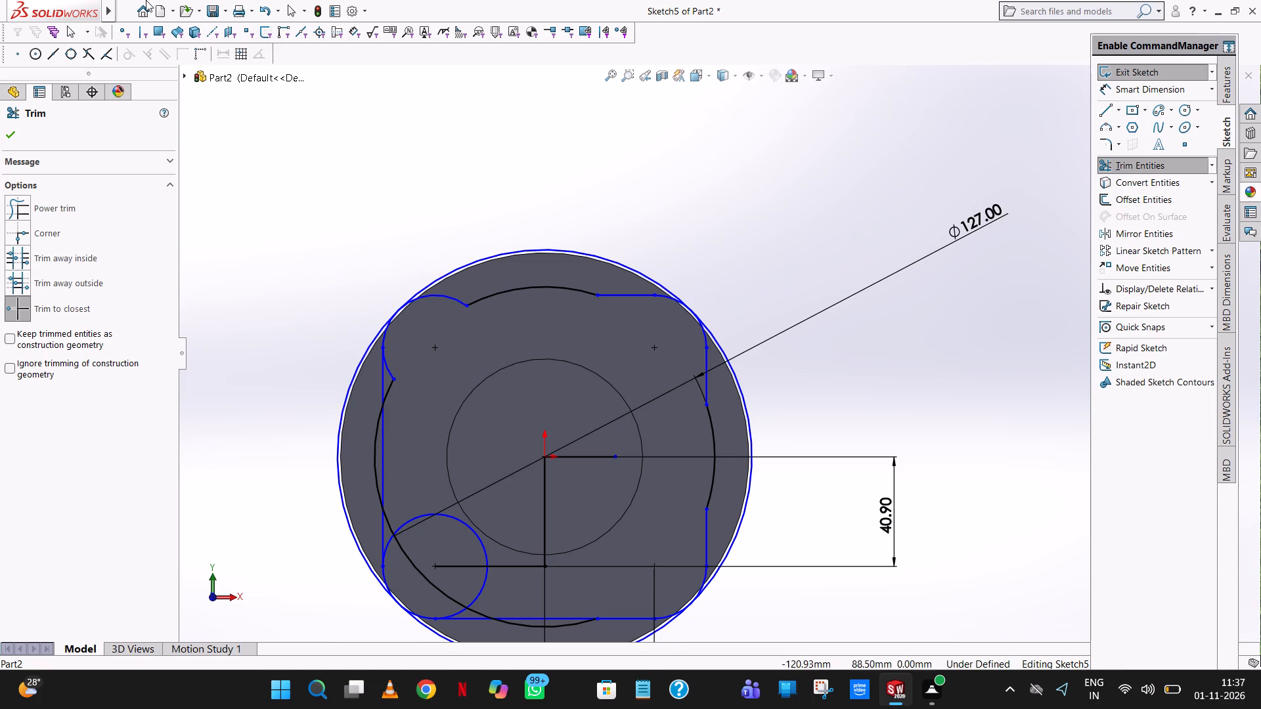
left_click(261, 9)
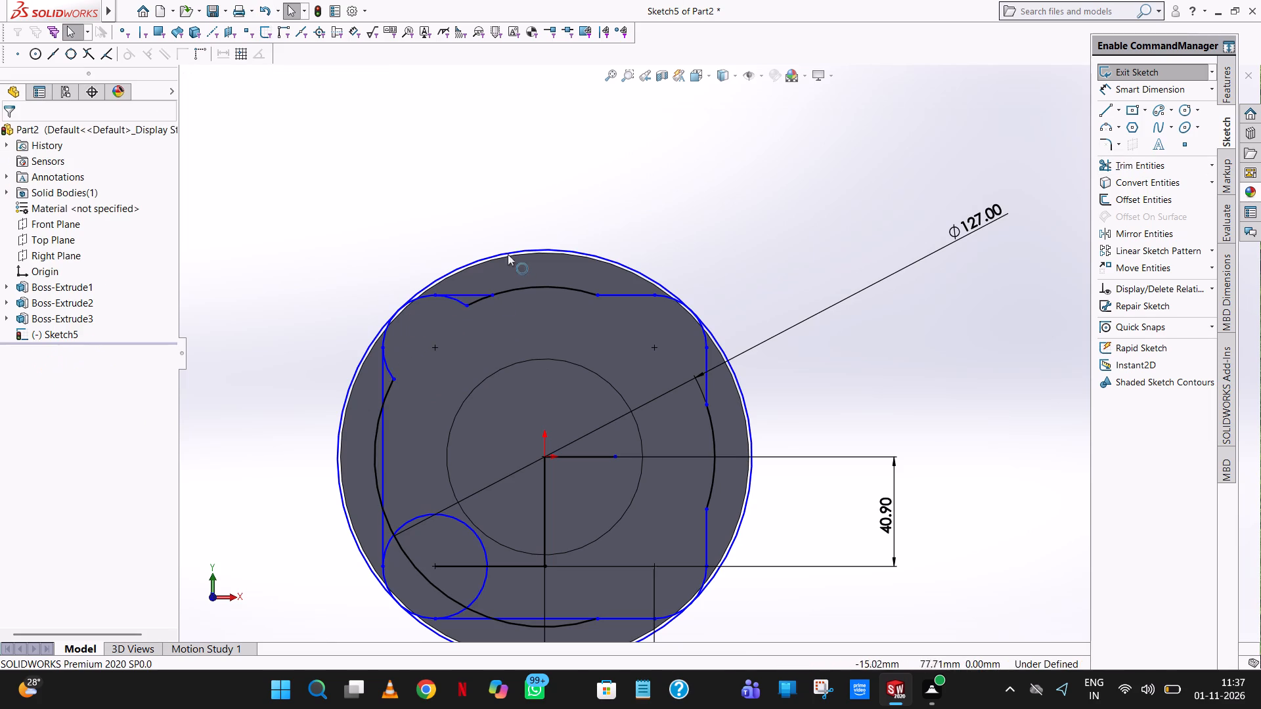
left_click(1126, 158)
left_click(483, 301)
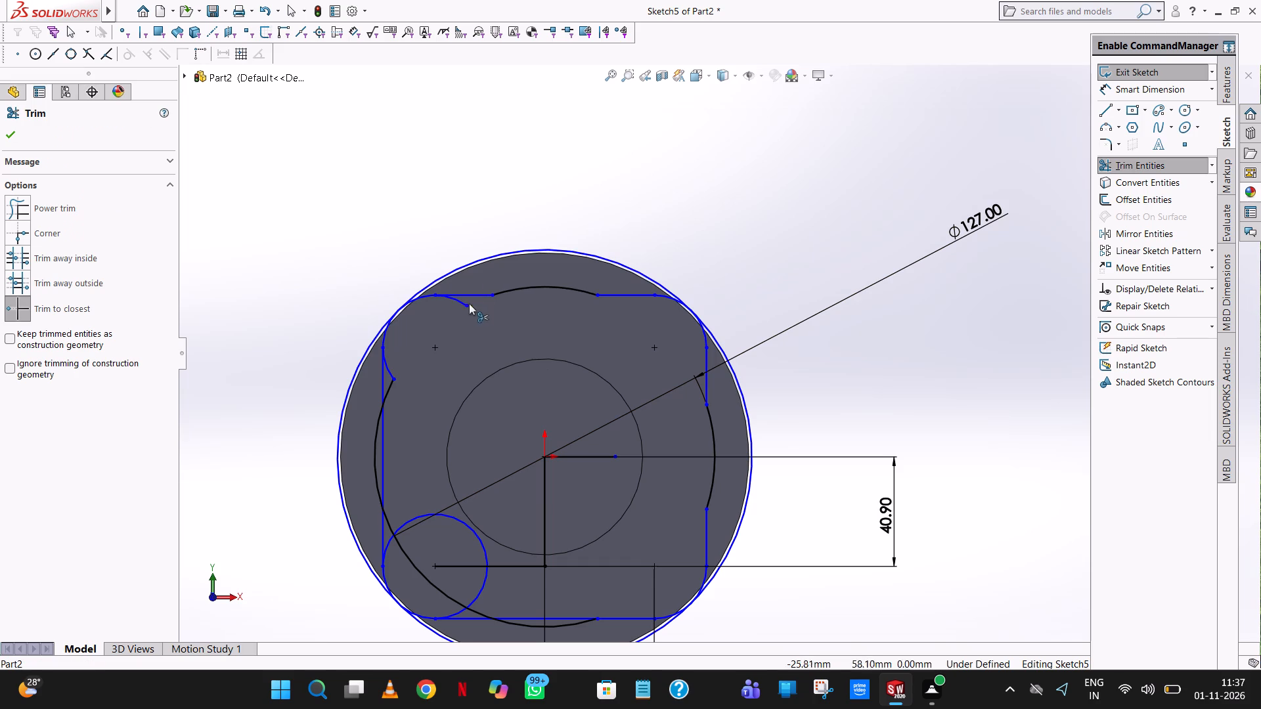
left_click(460, 304)
left_click(395, 382)
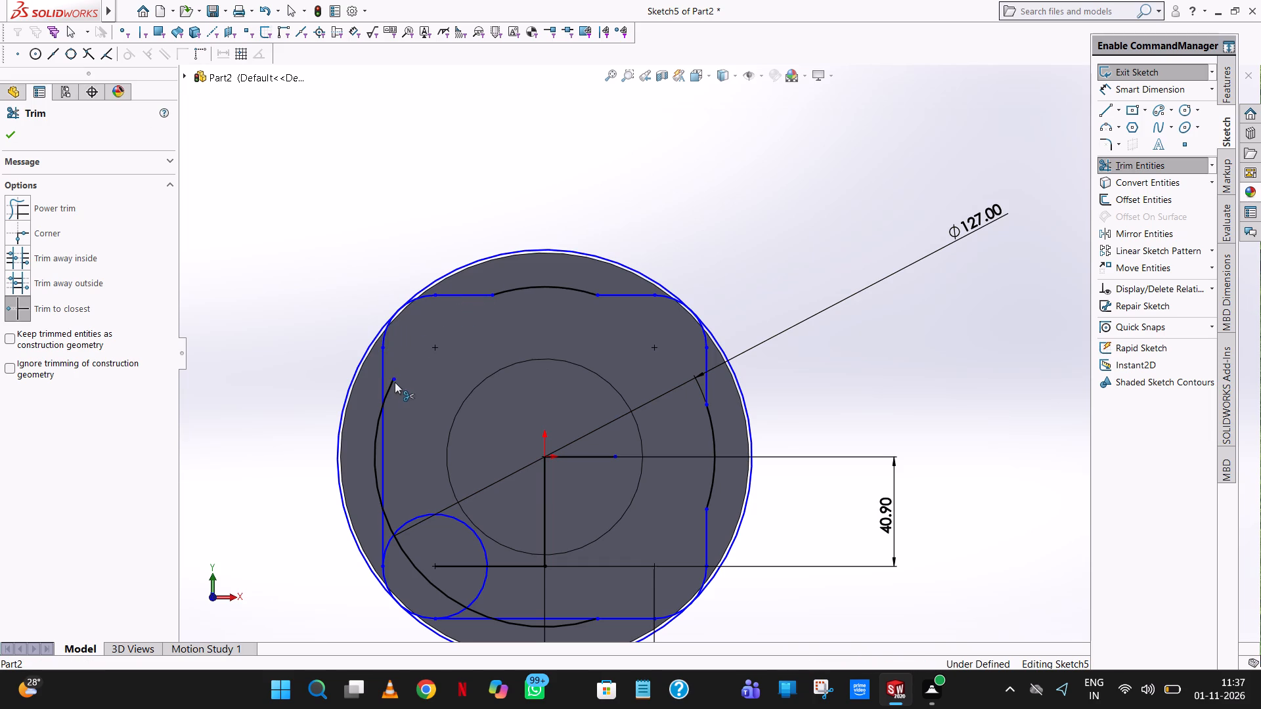
left_click(392, 382)
left_click(382, 435)
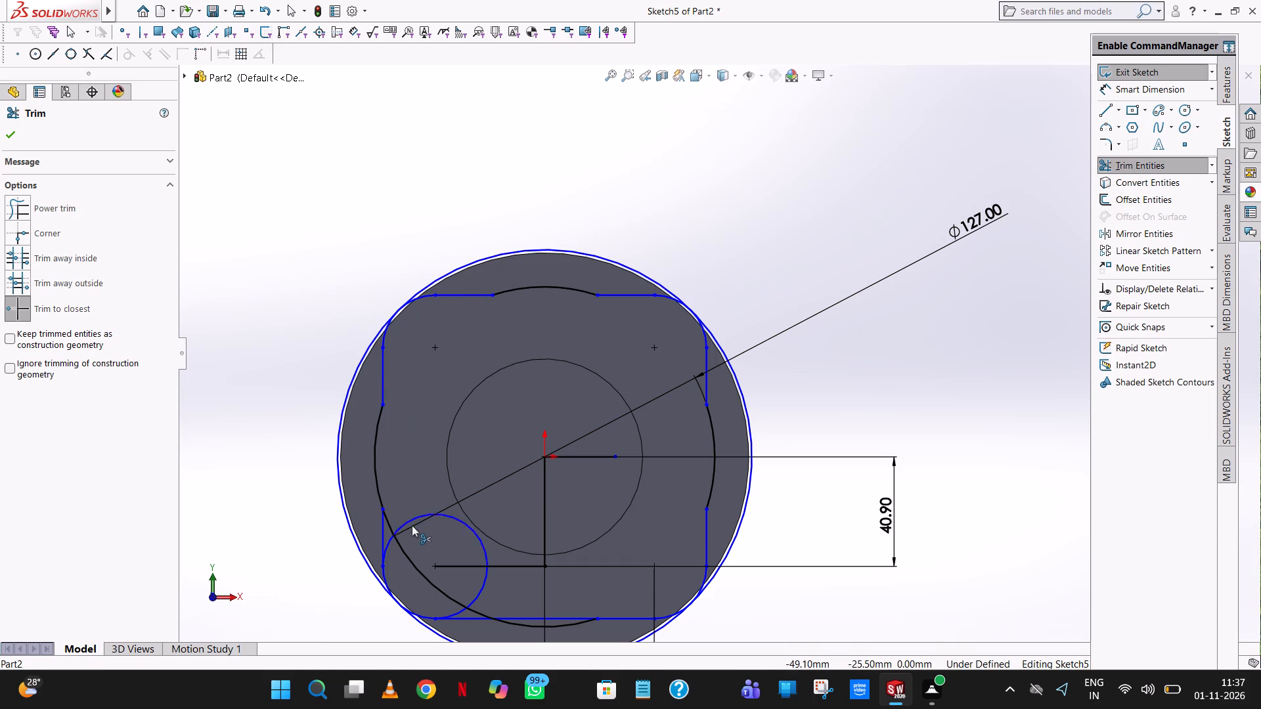
Trim the lower-left circle's inner arcs, the crossing 127 mm circle segment, the horizontal reference line's left half, and the bottom line's middle segment.
left_click(403, 525)
left_click(392, 530)
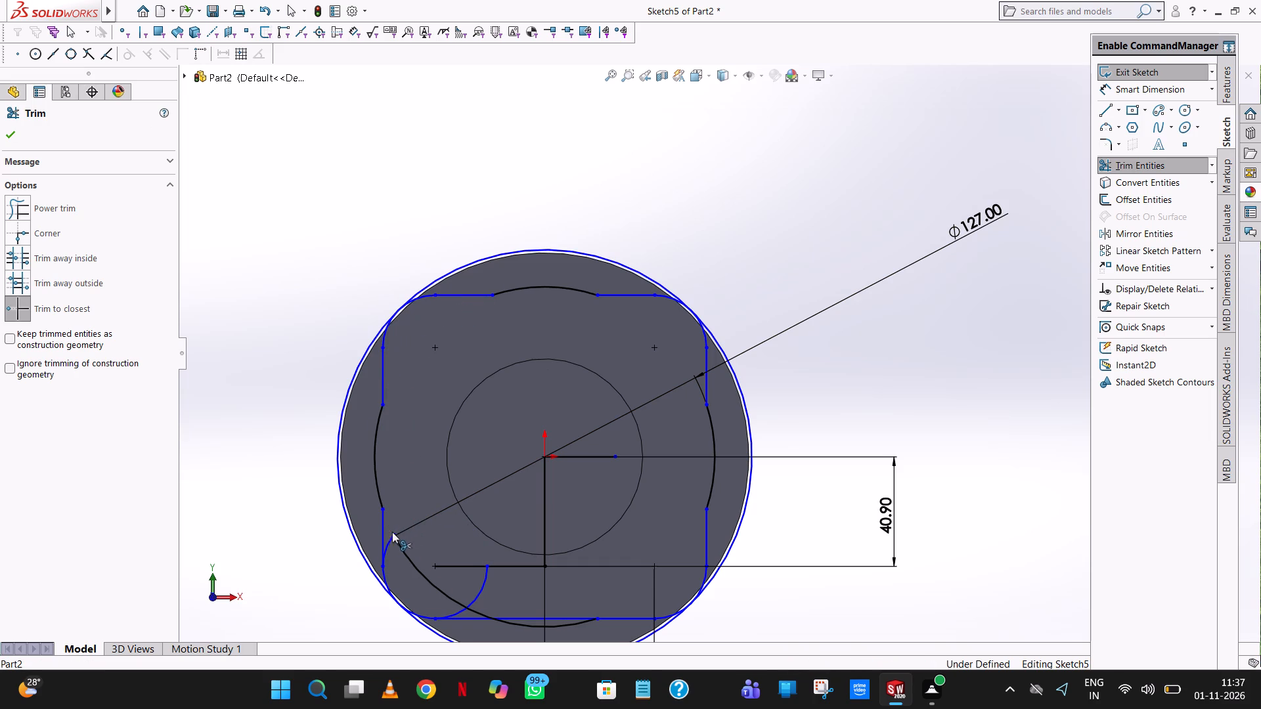
left_click(401, 548)
left_click(390, 540)
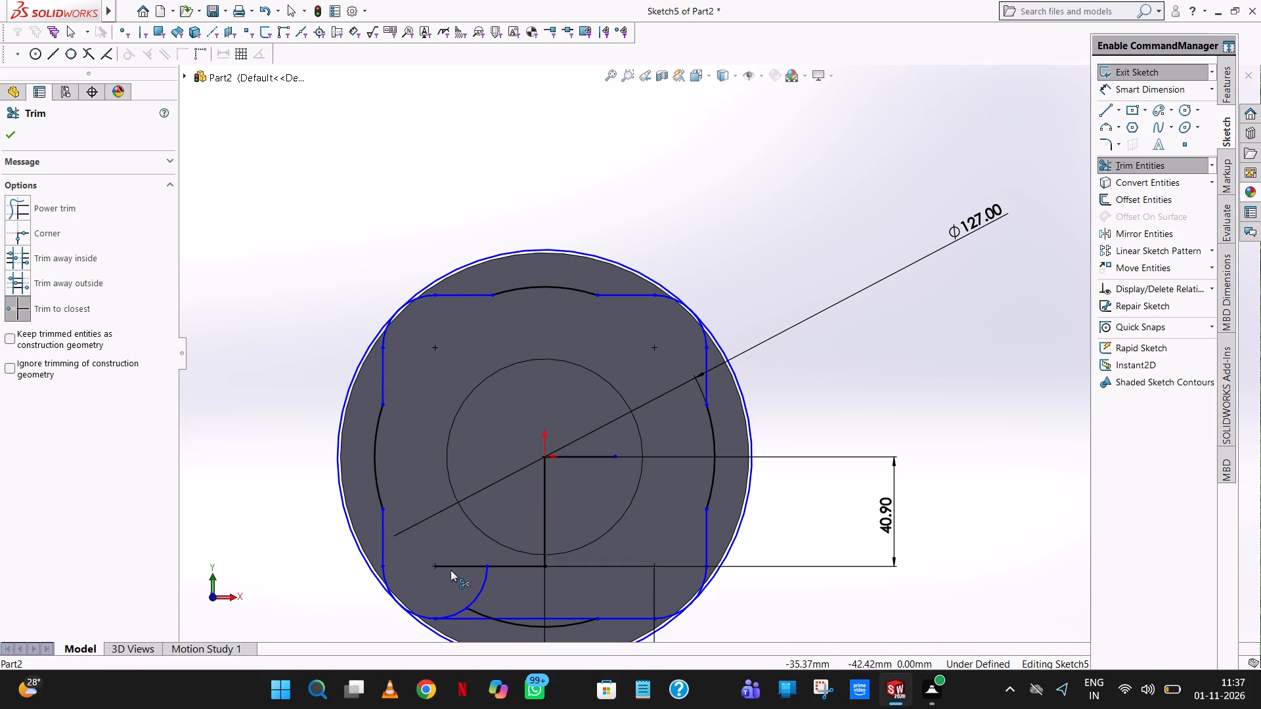
left_click(451, 569)
left_click(500, 568)
left_click(487, 580)
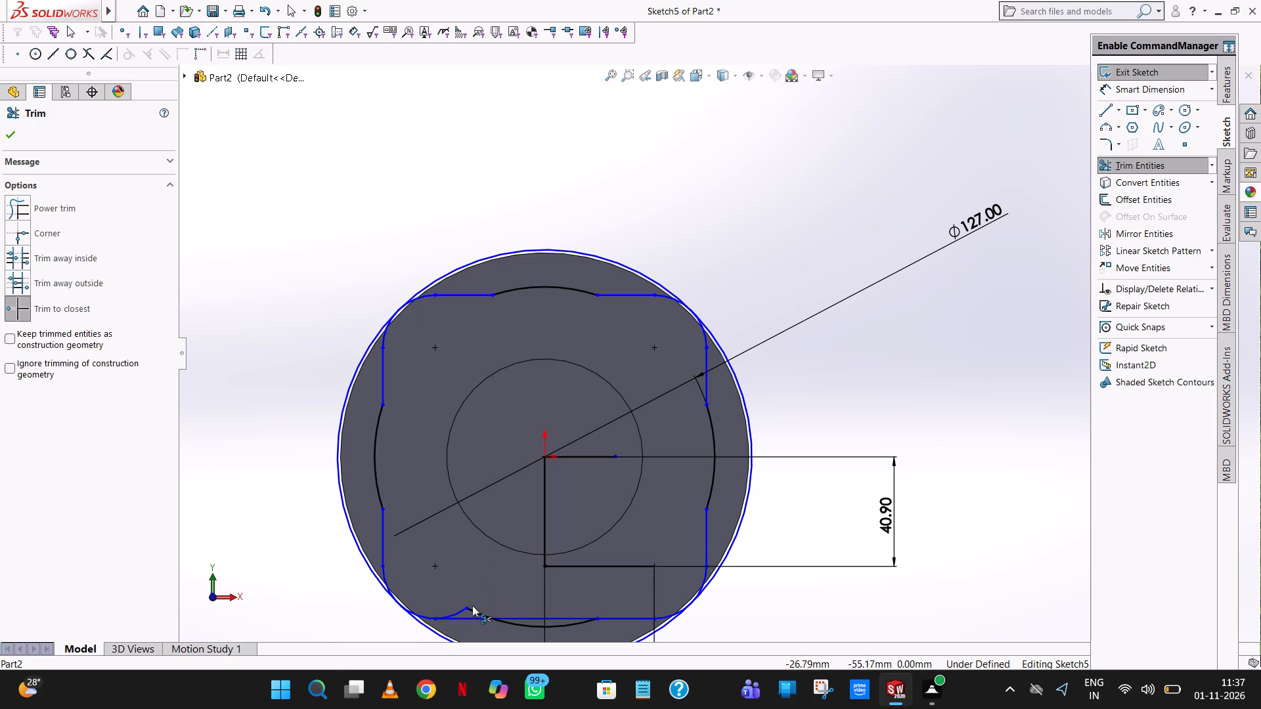
left_click(470, 609)
left_click(470, 610)
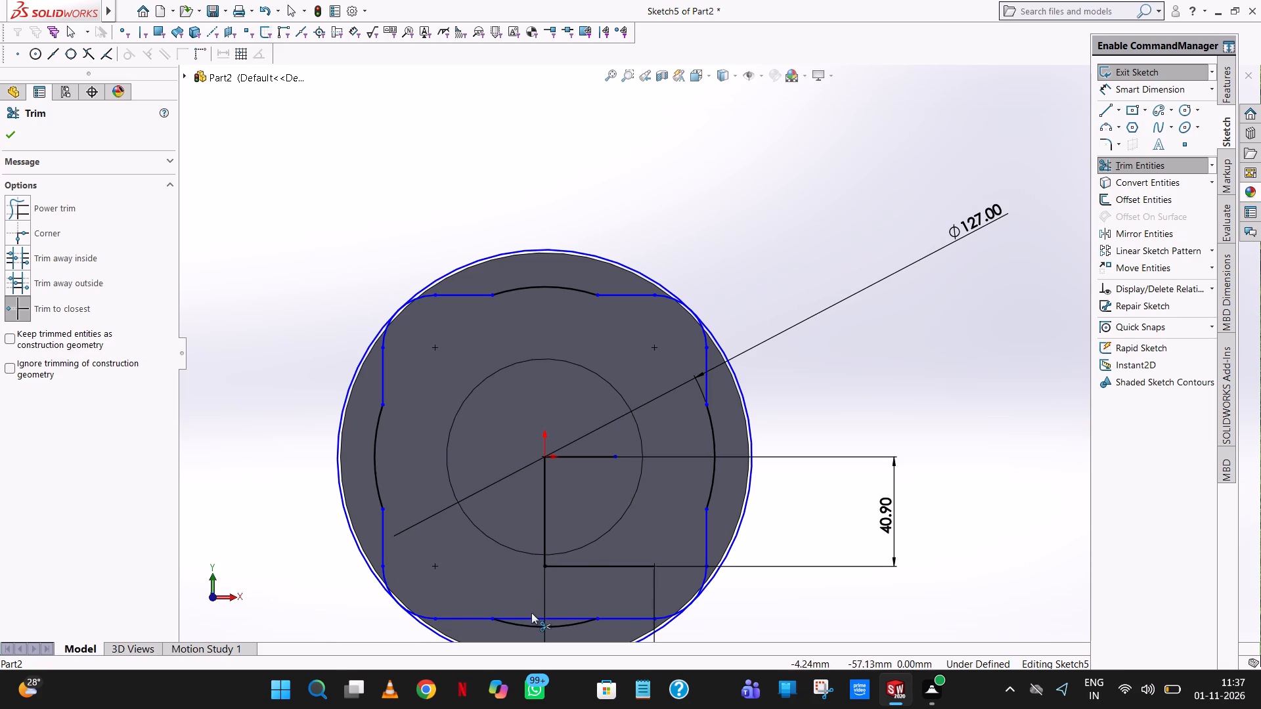
left_click(529, 618)
Trim away the remaining horizontal and vertical reference lines inside the outline, at and below the origin.
left_click(564, 568)
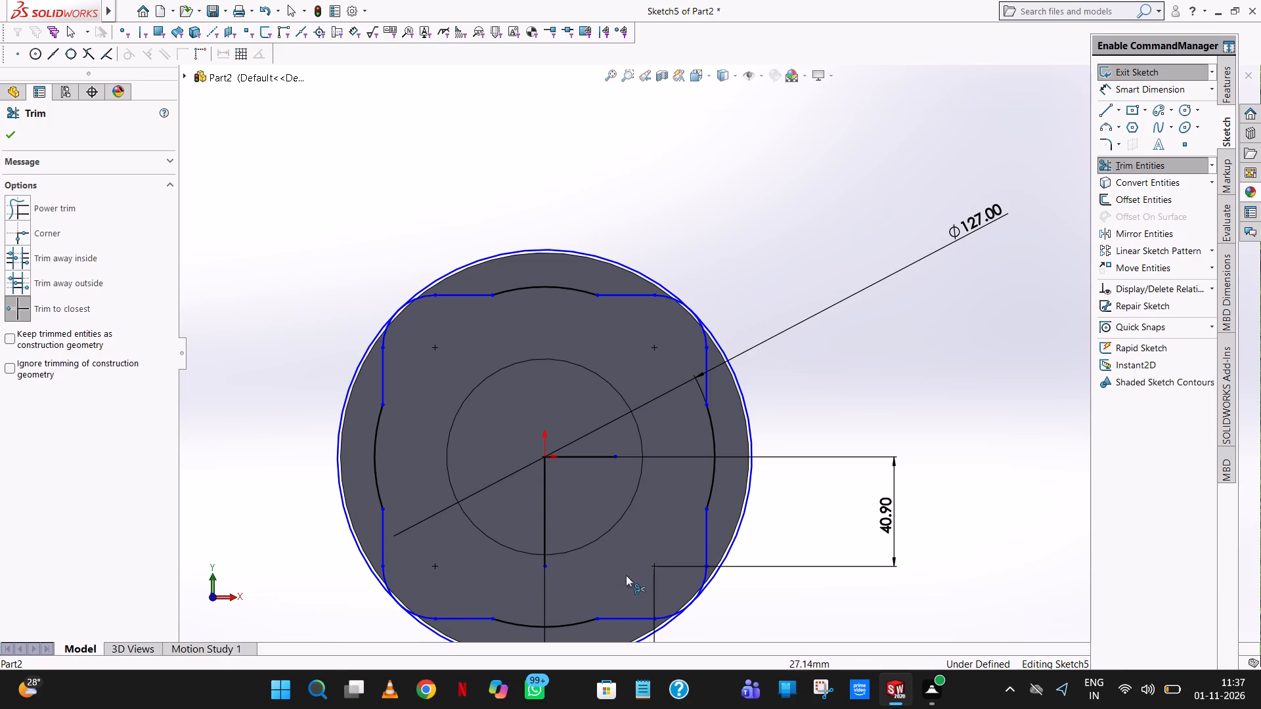
left_click(658, 578)
left_click(659, 563)
left_click(541, 492)
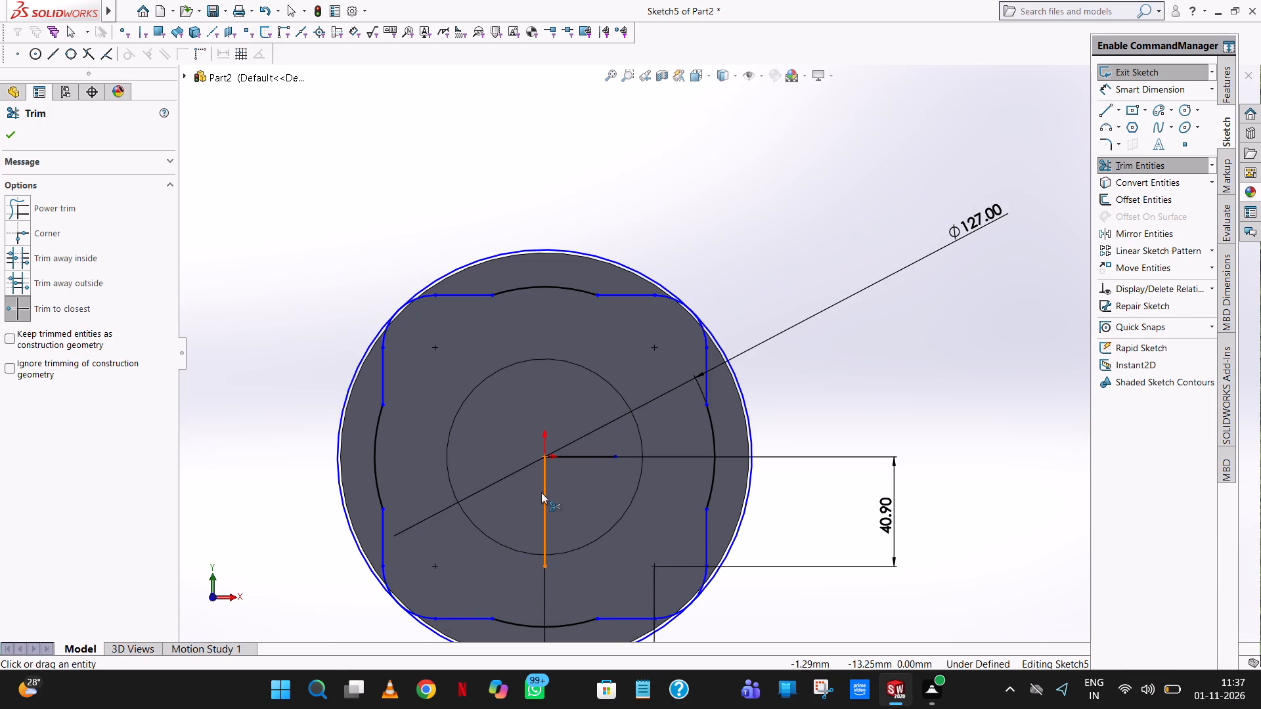
left_click(583, 452)
left_click(596, 461)
left_click(594, 456)
left_click(598, 456)
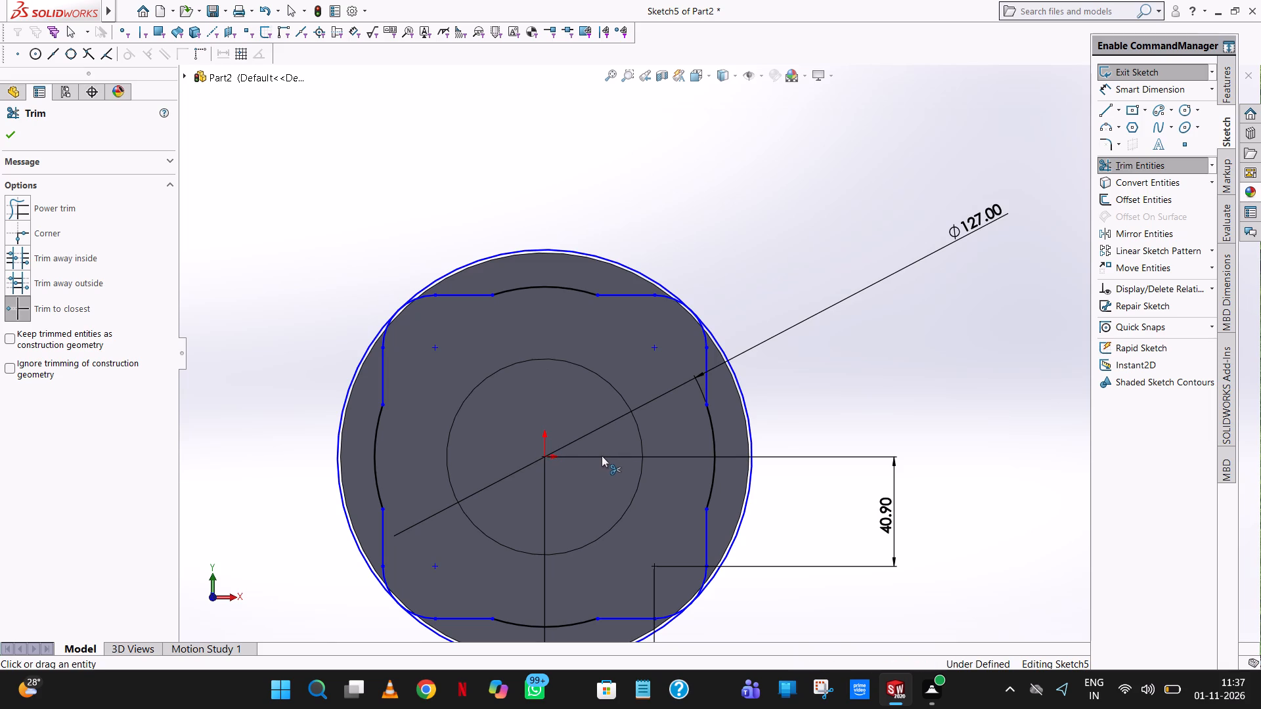
left_click(664, 387)
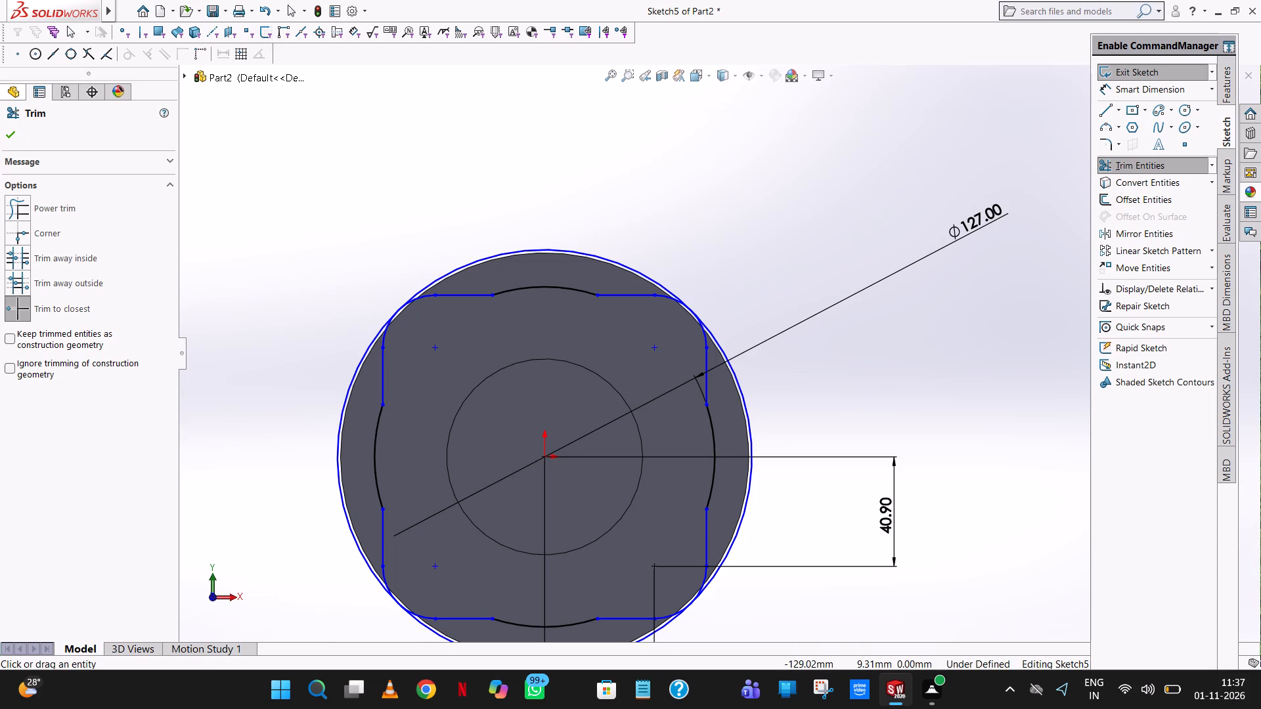
left_click(10, 135)
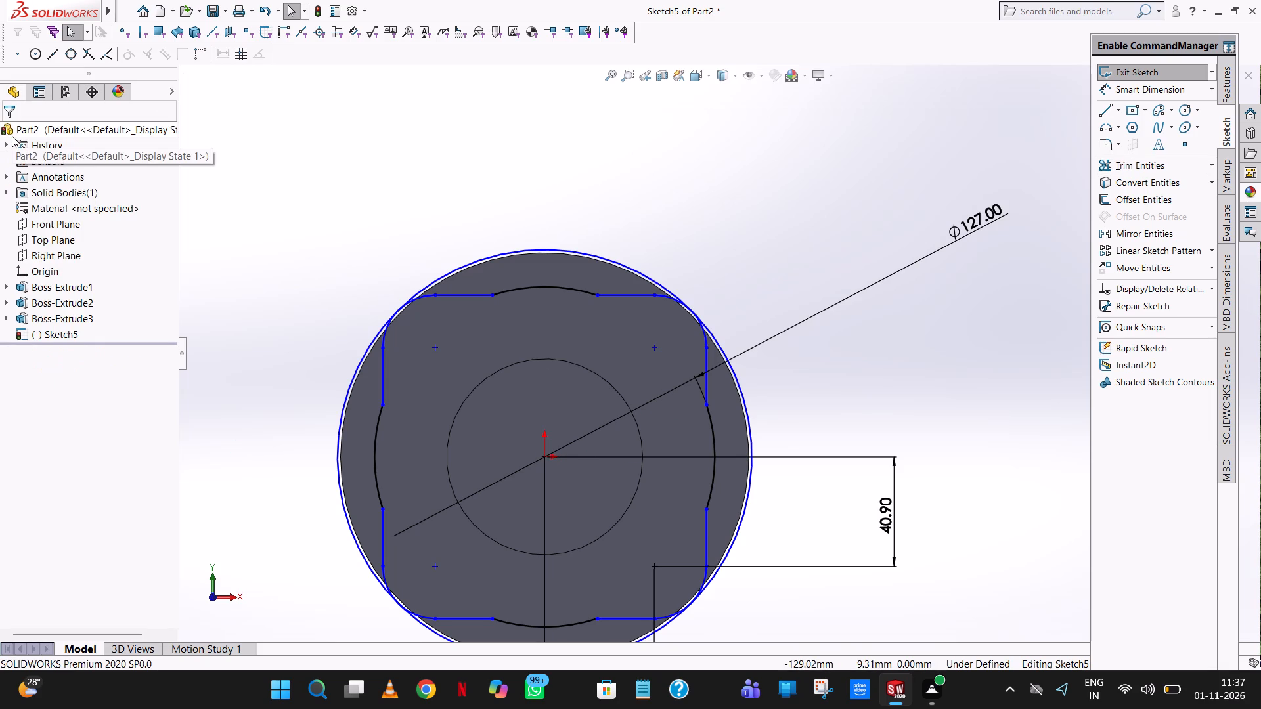
Dimension the diameter of the outermost sketch circle, keeping its drawn size.
scroll(599, 482, "up", 4)
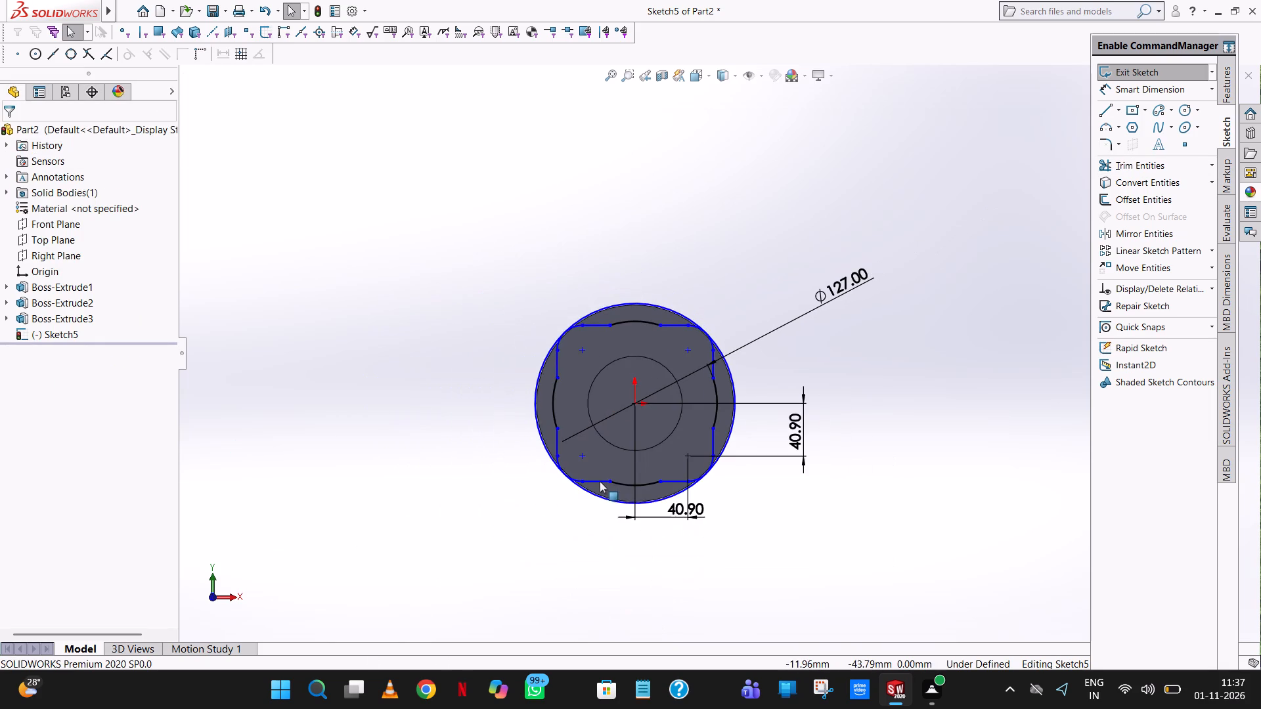
left_click(1151, 85)
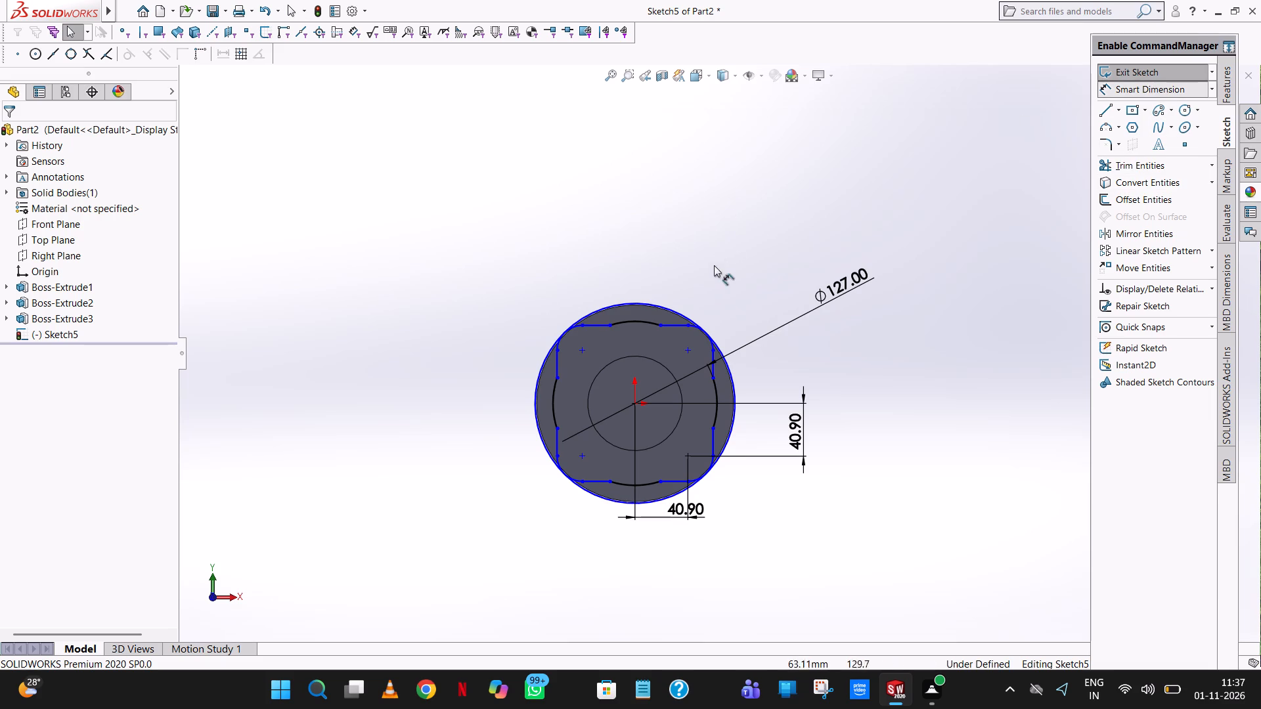
scroll(718, 327, "down", 12)
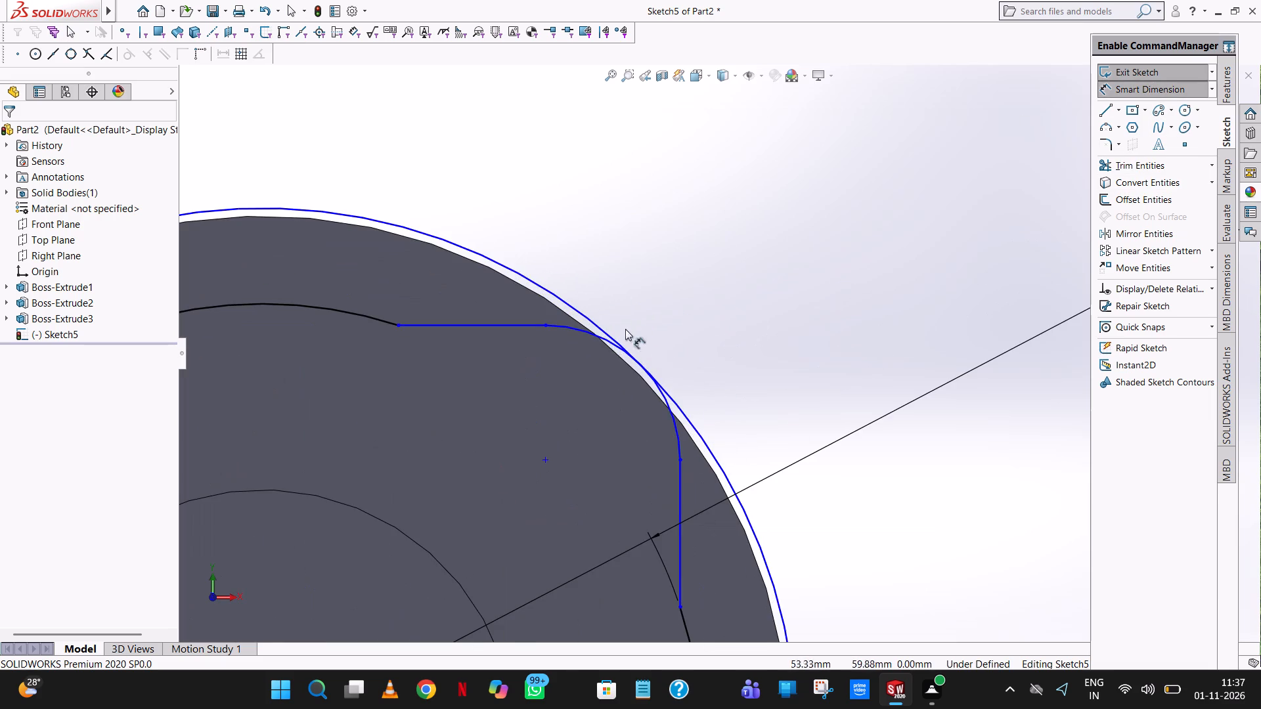
left_click(613, 342)
left_click(762, 152)
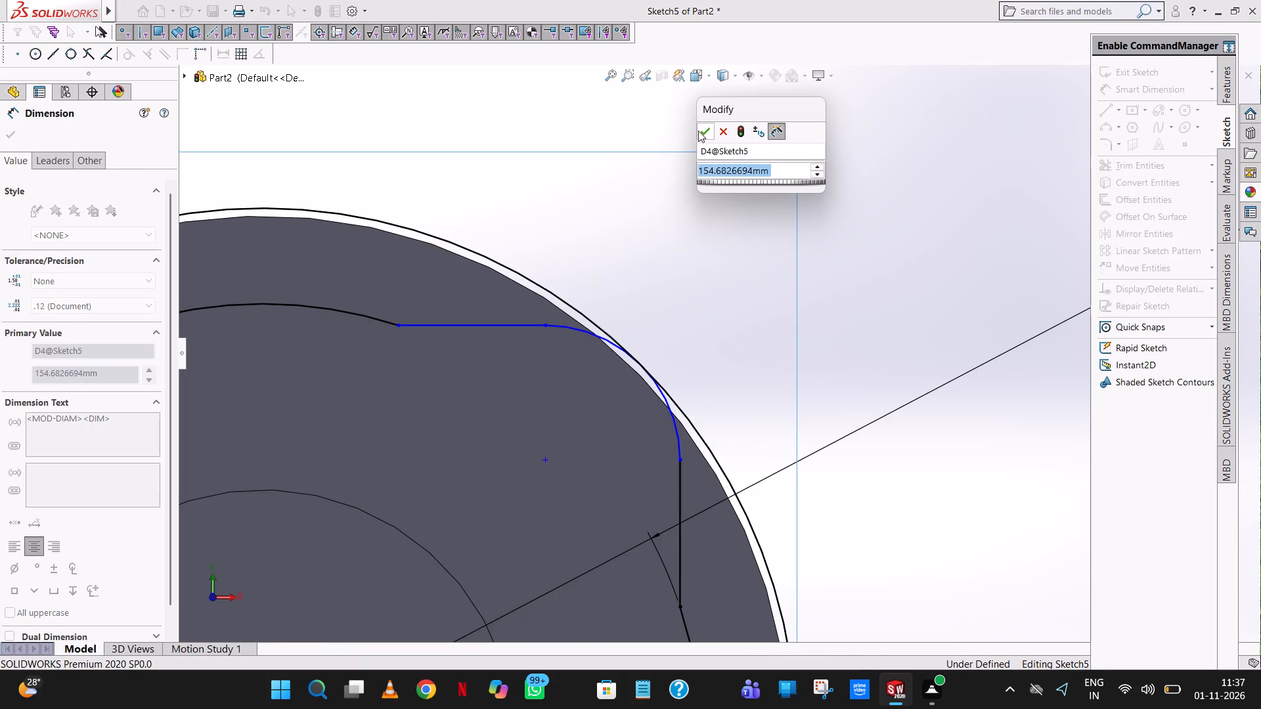
left_click(698, 131)
left_click(878, 276)
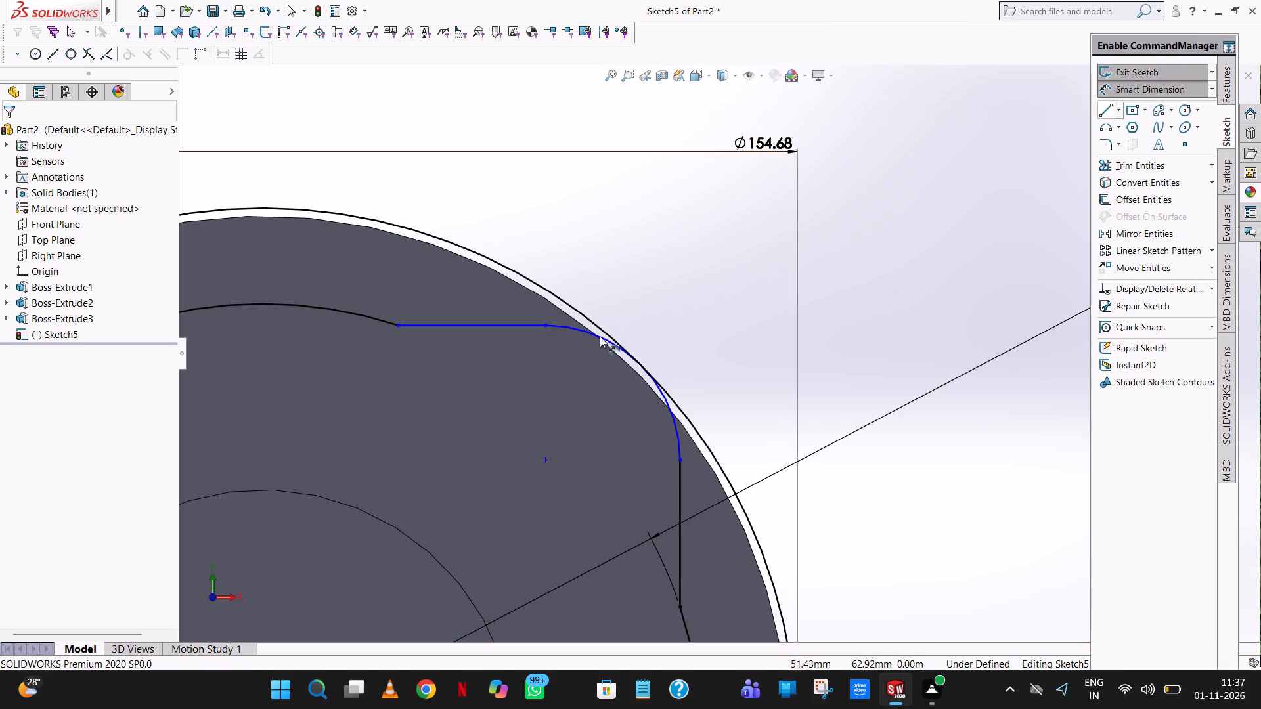
Extrude the sketch region between the lobed flange outline and the inner circle as a boss, blind 16.5 mm deep.
left_click(1227, 89)
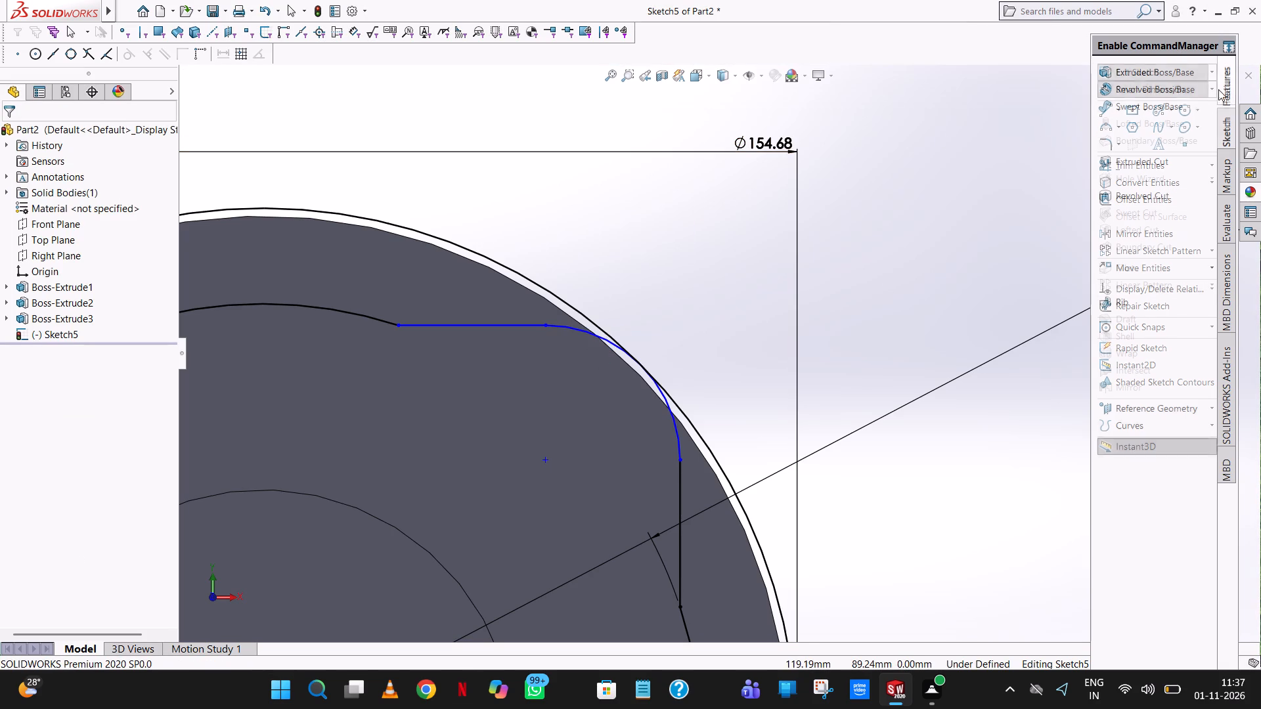
left_click(1185, 64)
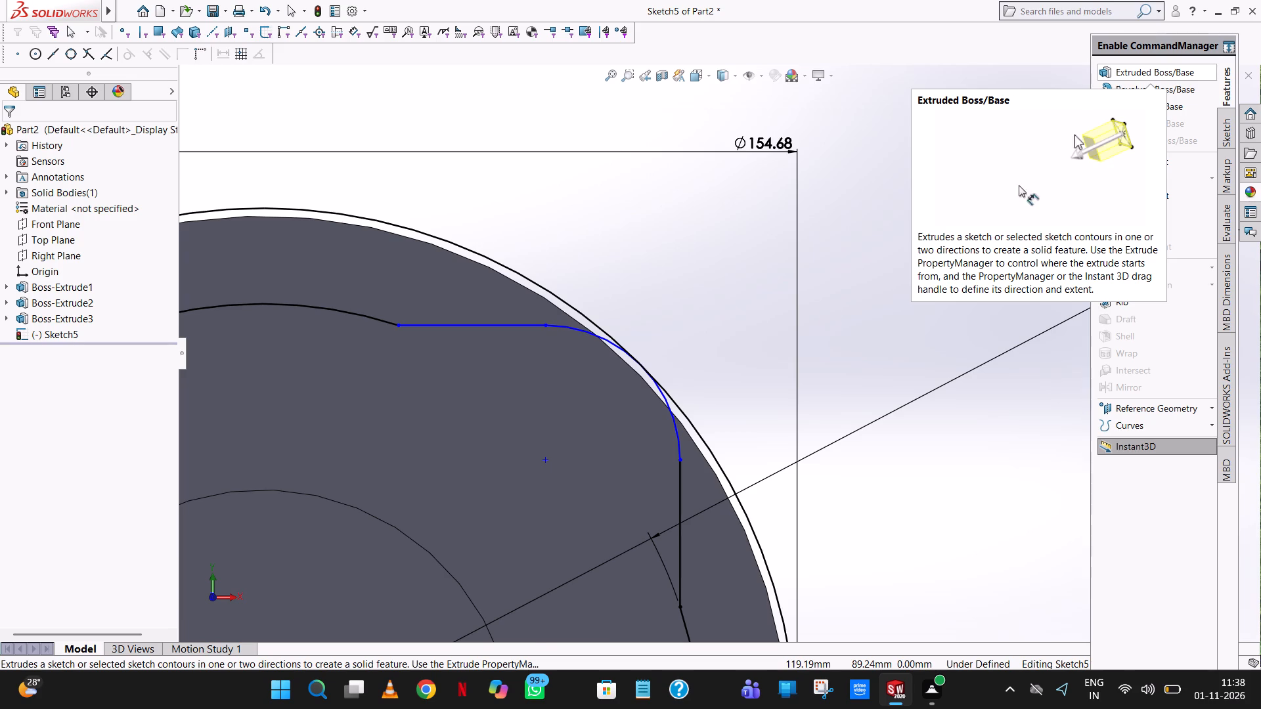
scroll(655, 256, "up", 7)
left_click(1166, 67)
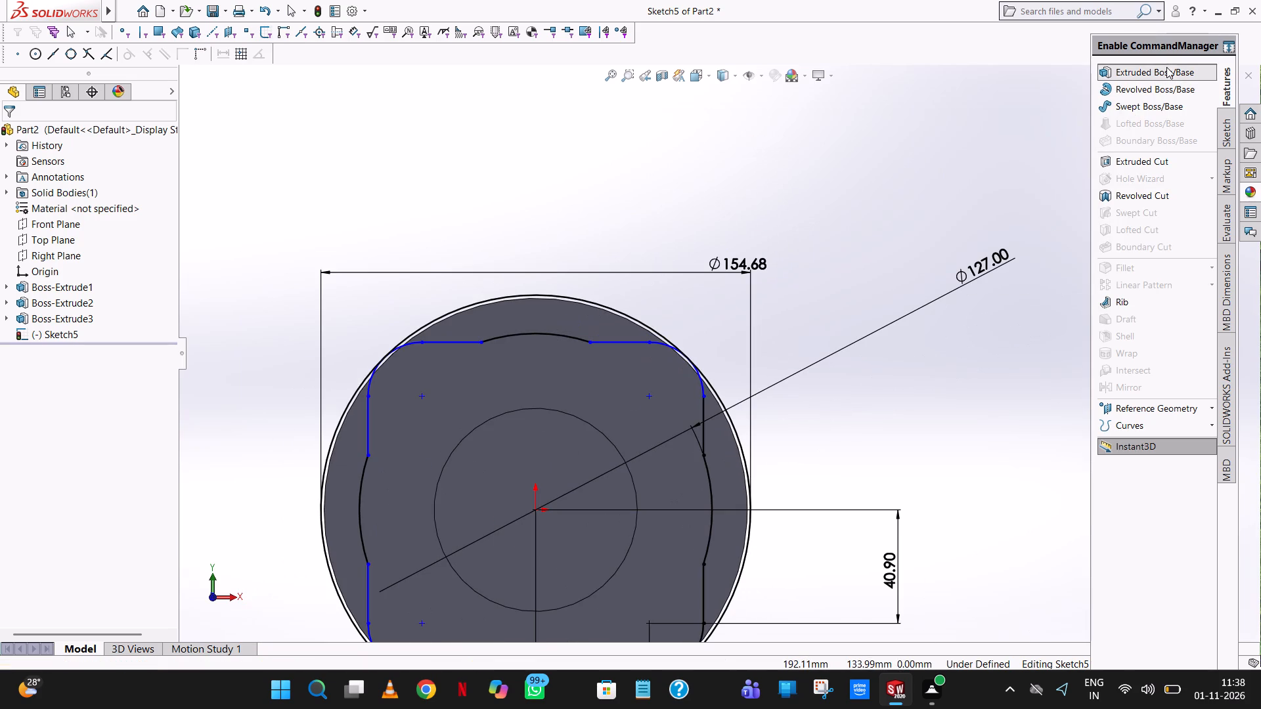
middle_click_drag(851, 226, 837, 236)
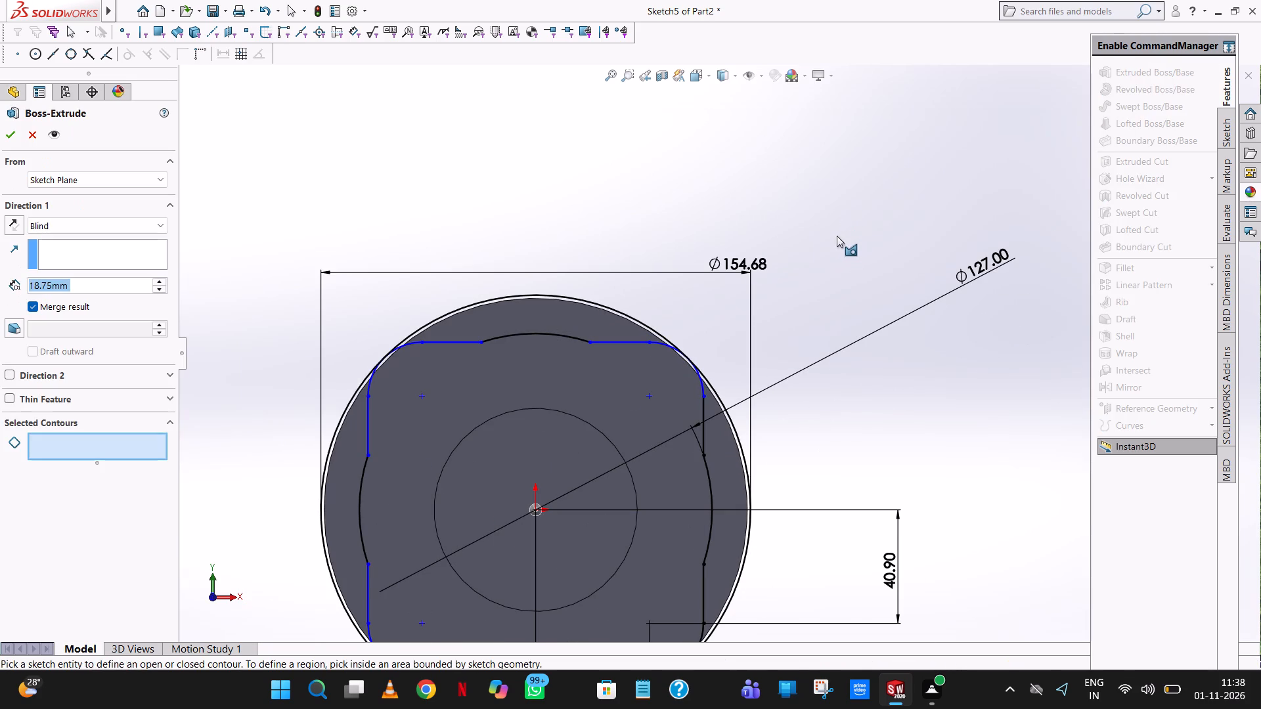
middle_click_drag(837, 236, 787, 260)
left_click(501, 408)
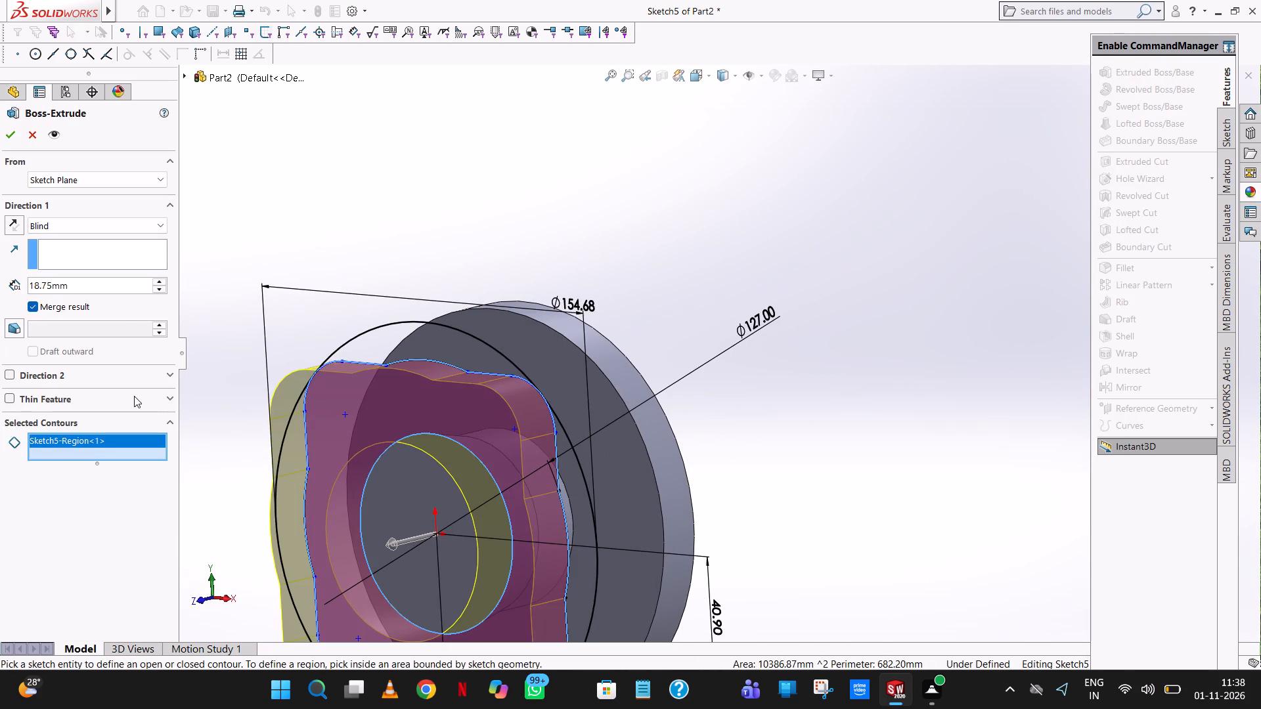
double_click(108, 288)
type("16.5")
key("Return")
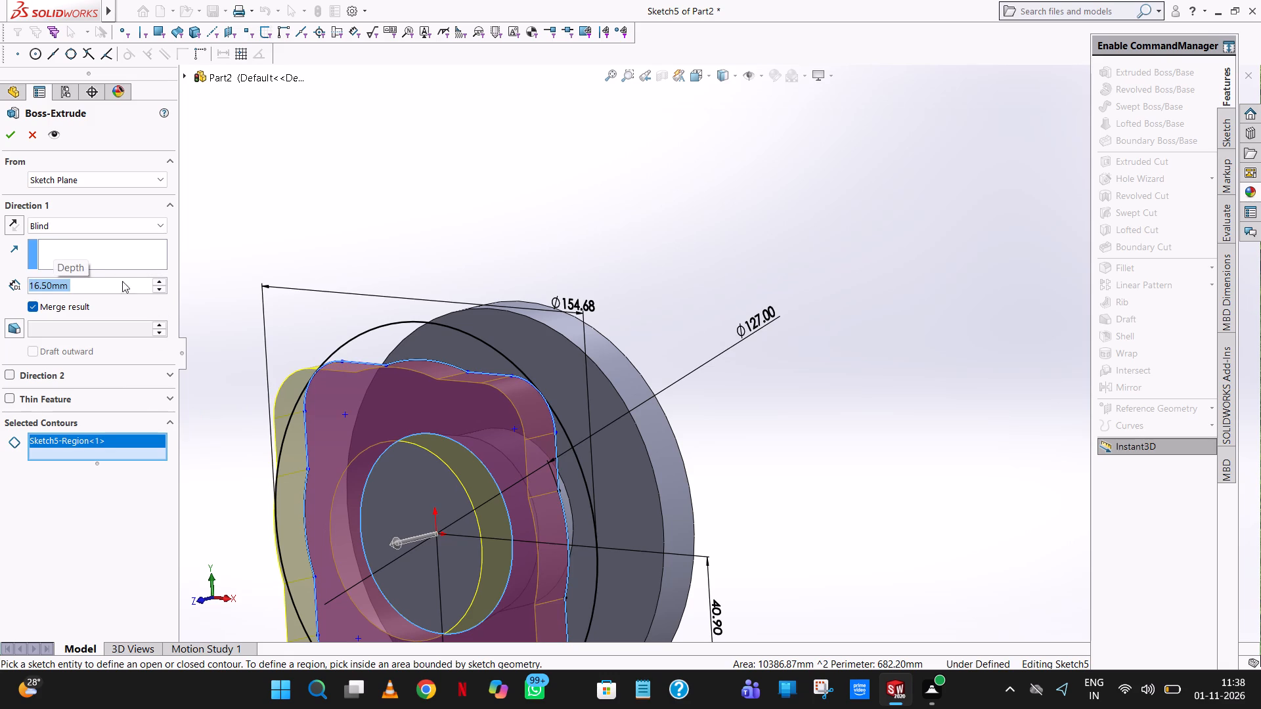
left_click(10, 141)
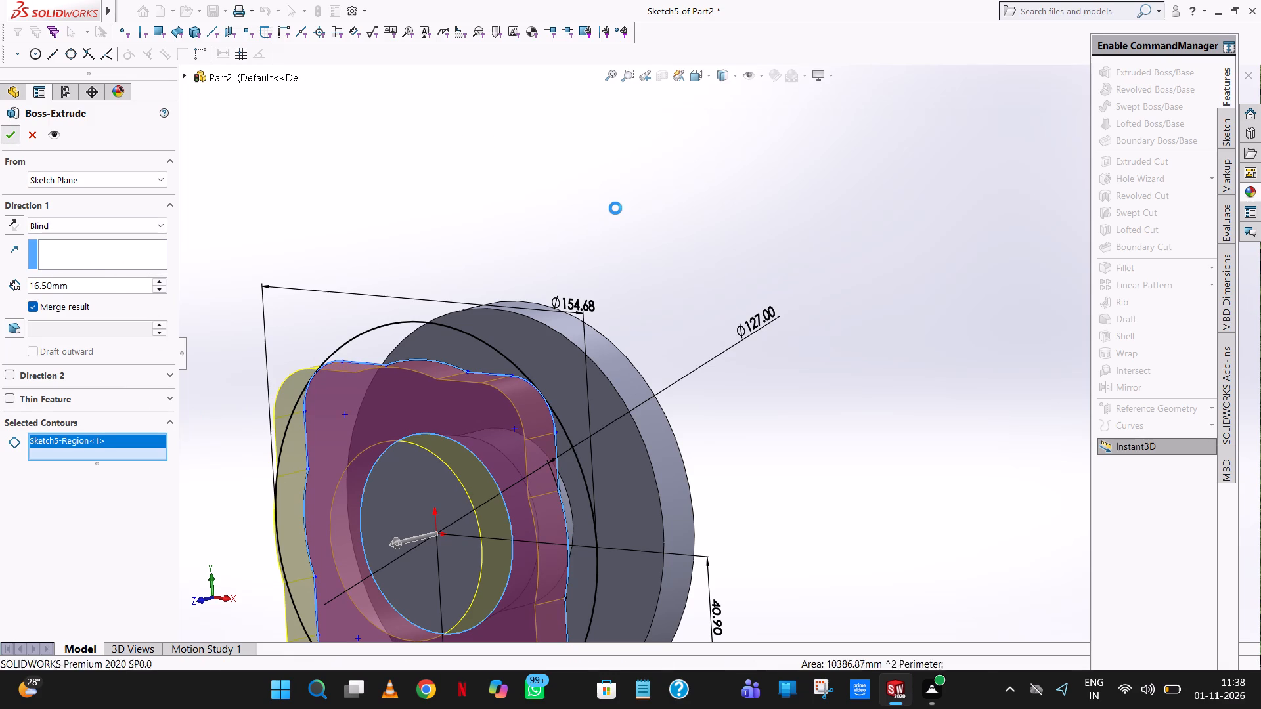
left_click(619, 216)
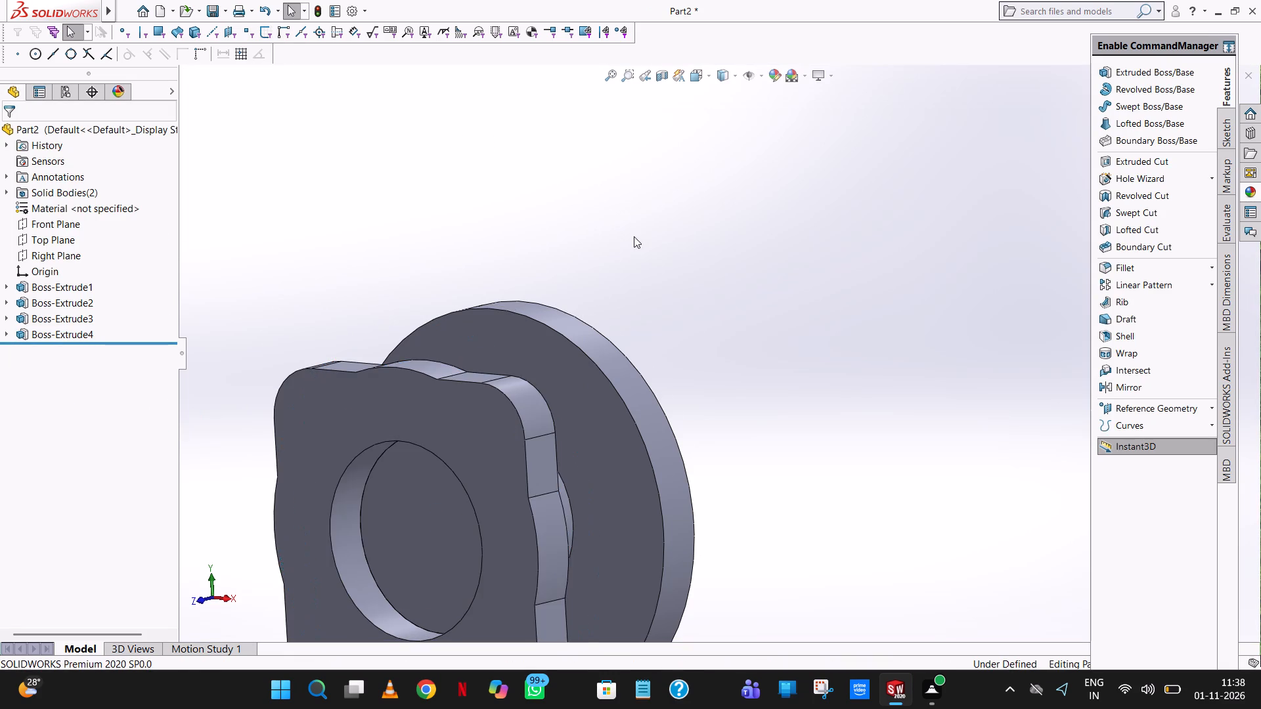
Start an Extruded Boss sketch on the lobed flange's outer face and view the sketch face-on.
scroll(634, 237, "up", 1)
middle_click_drag(636, 238, 674, 316)
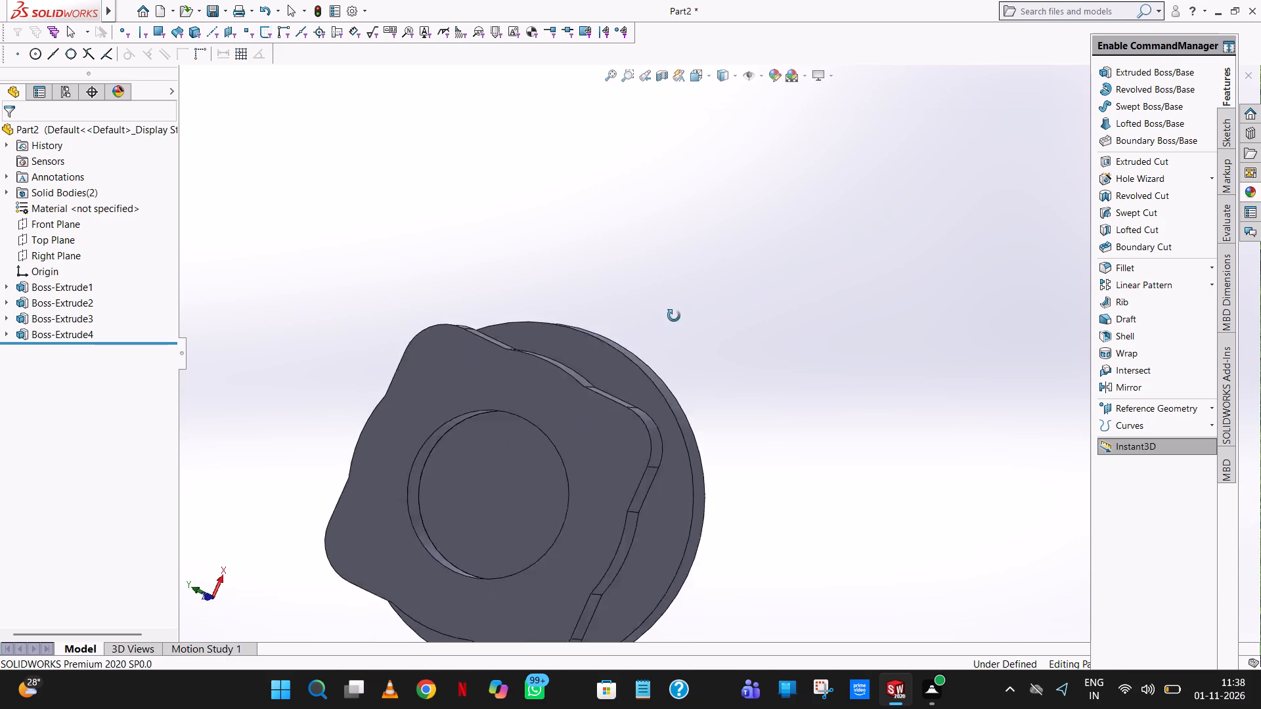
middle_click_drag(674, 316, 985, 240)
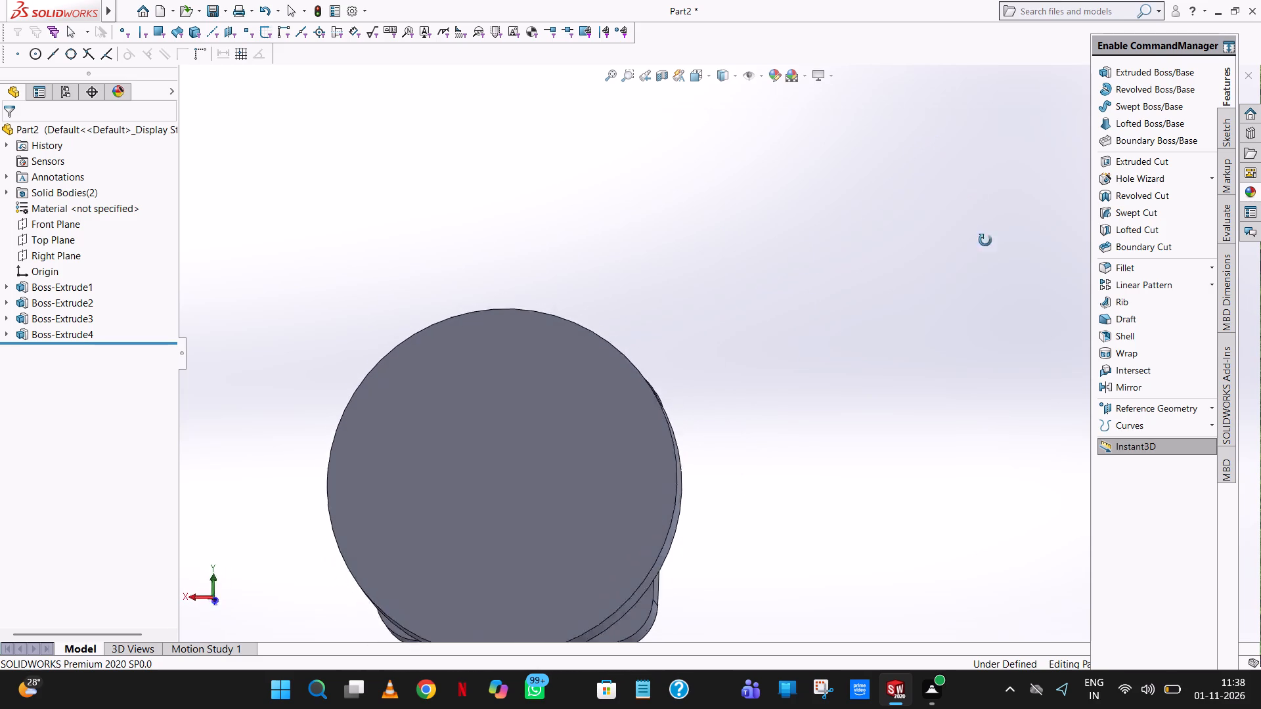
middle_click_drag(985, 240, 812, 708)
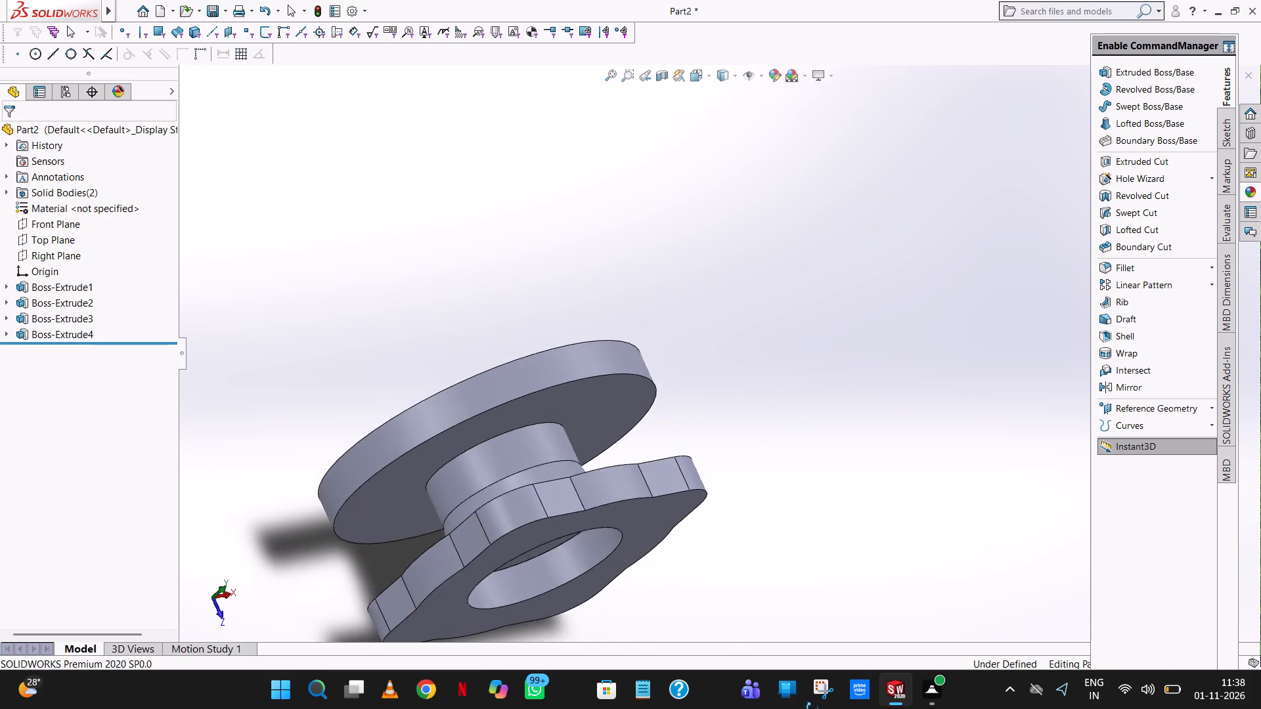
middle_click_drag(812, 708, 972, 279)
scroll(828, 697, "up", 1)
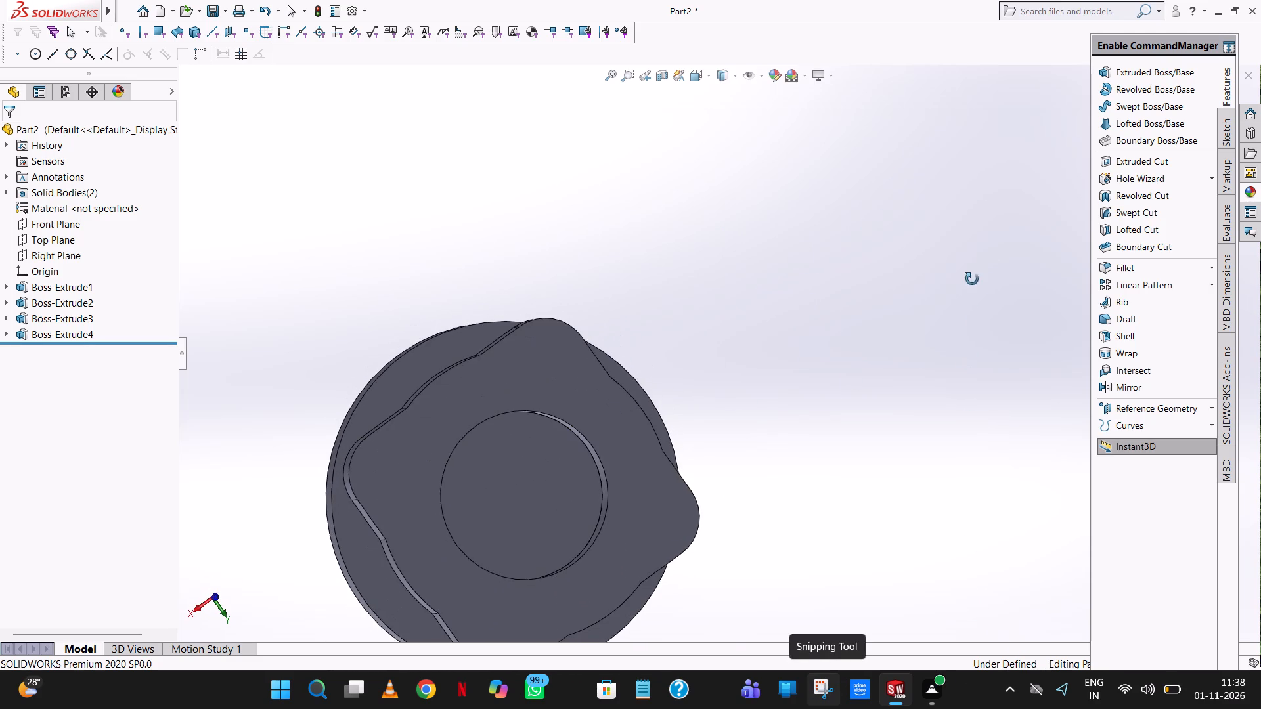
middle_click_drag(972, 279, 973, 278)
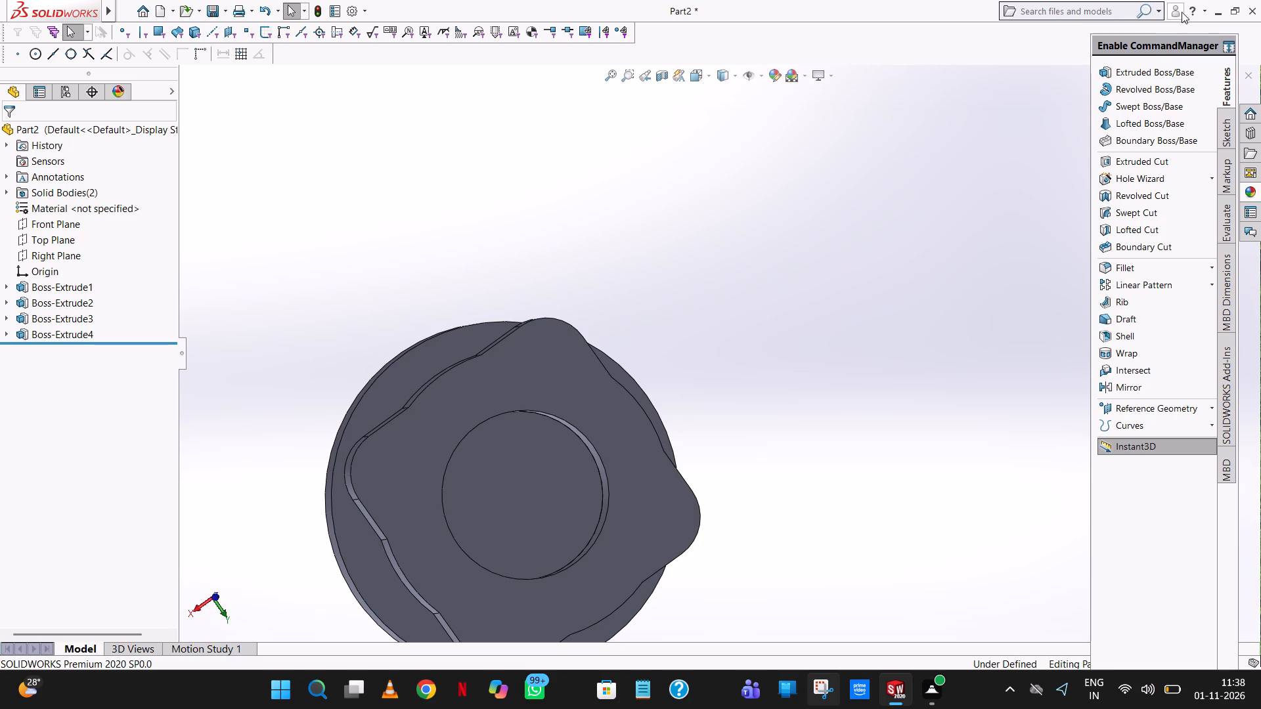
left_click(1162, 72)
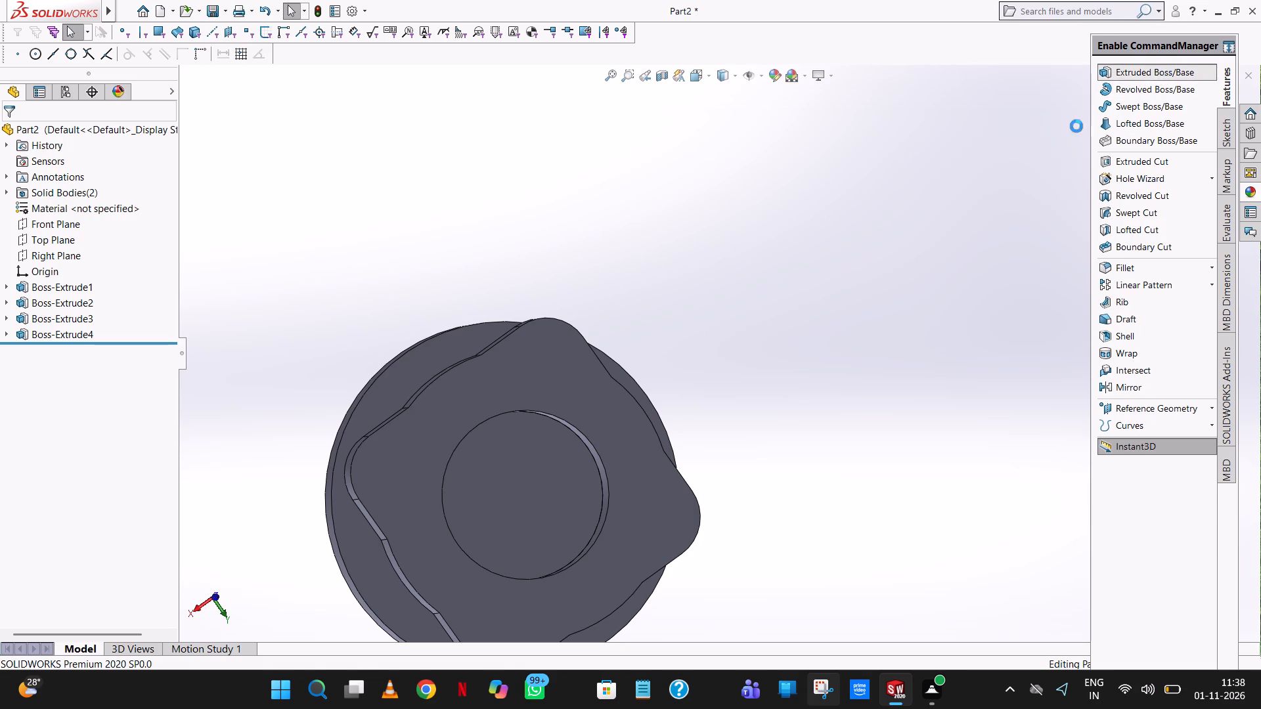
left_click(585, 360)
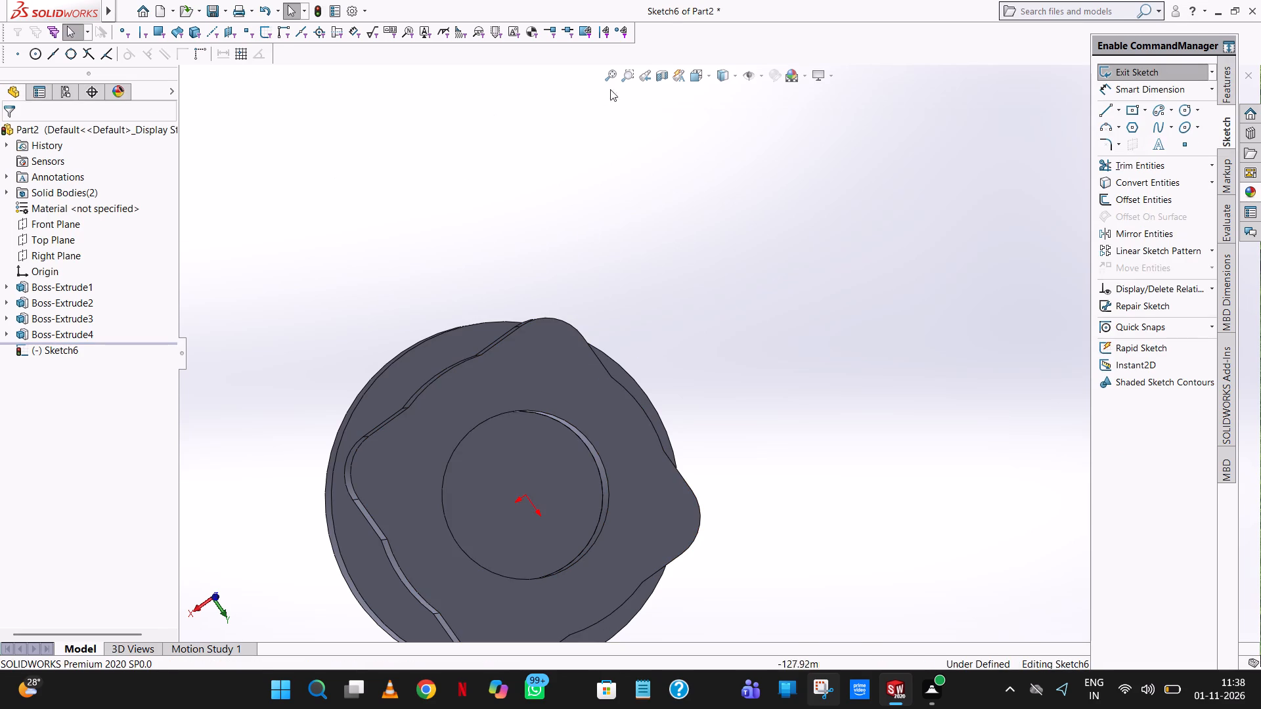
left_click(711, 74)
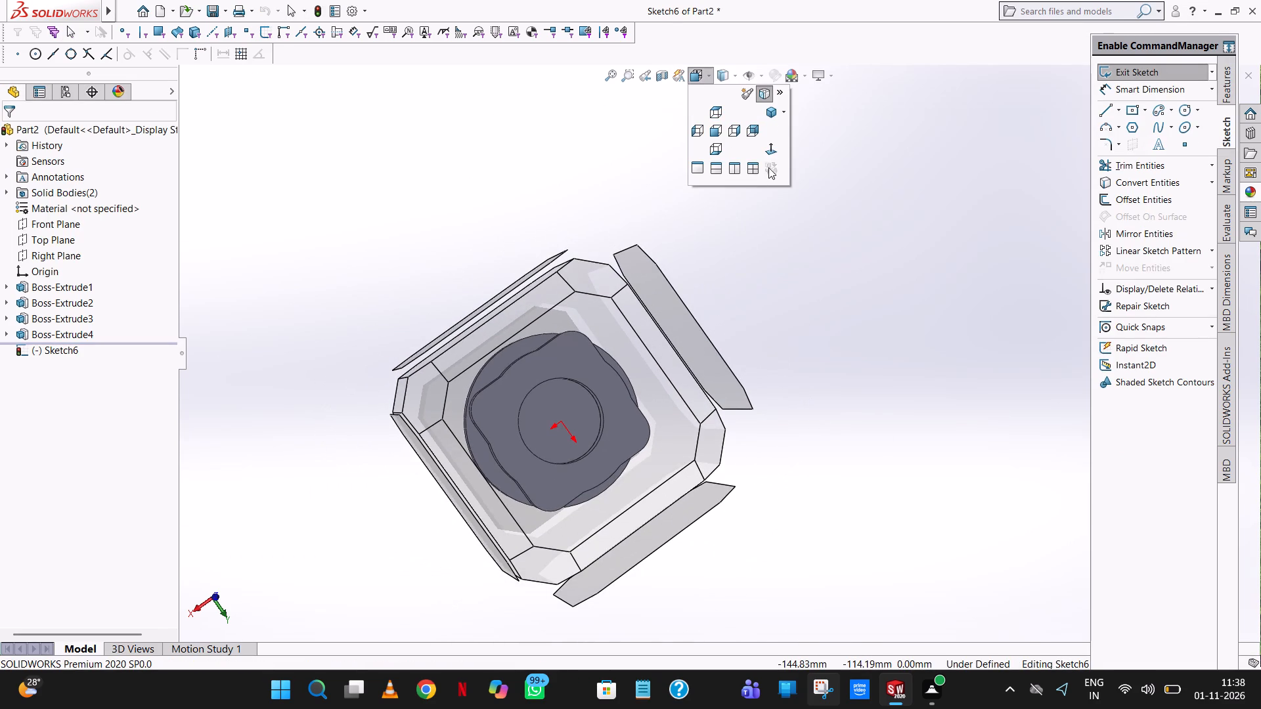
left_click(772, 152)
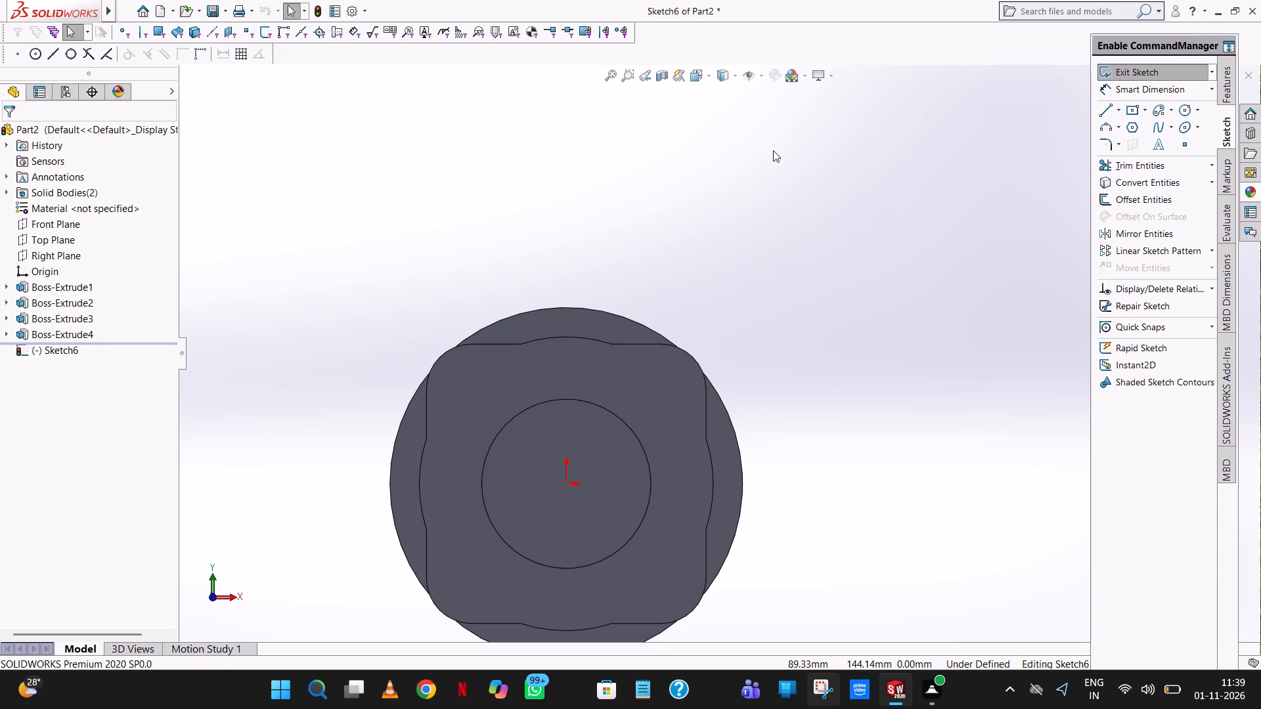
left_click(802, 205)
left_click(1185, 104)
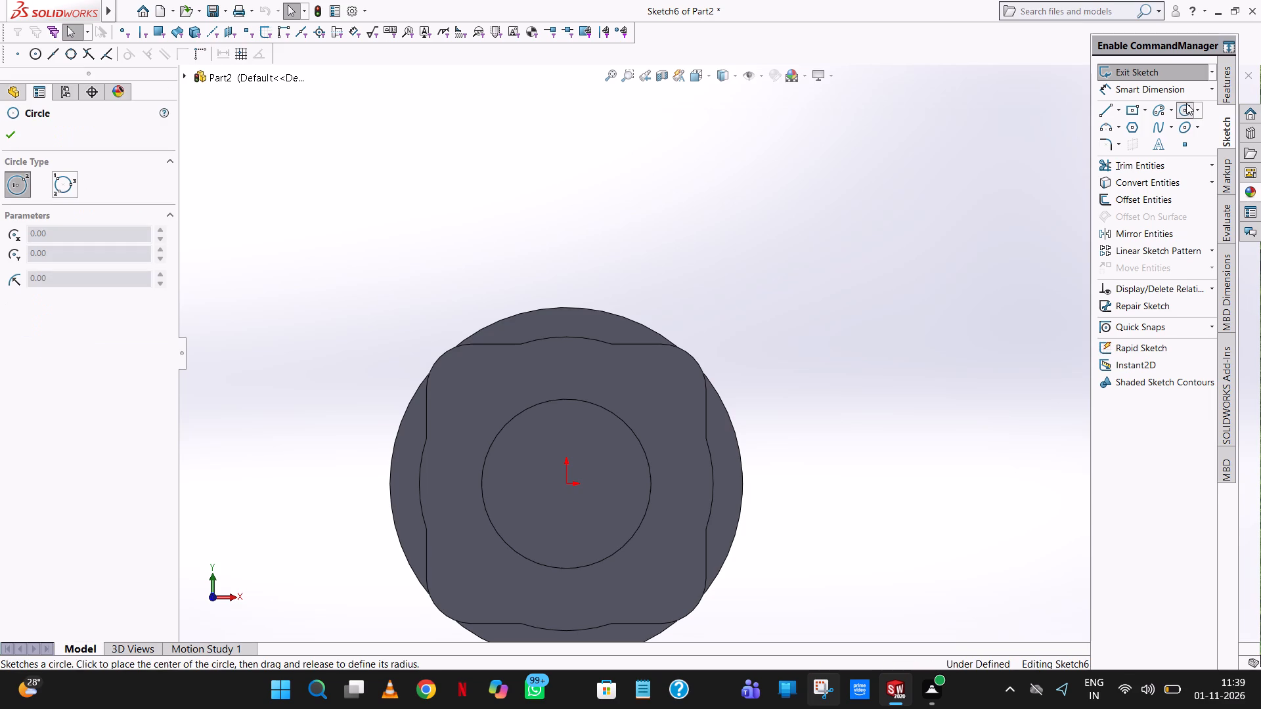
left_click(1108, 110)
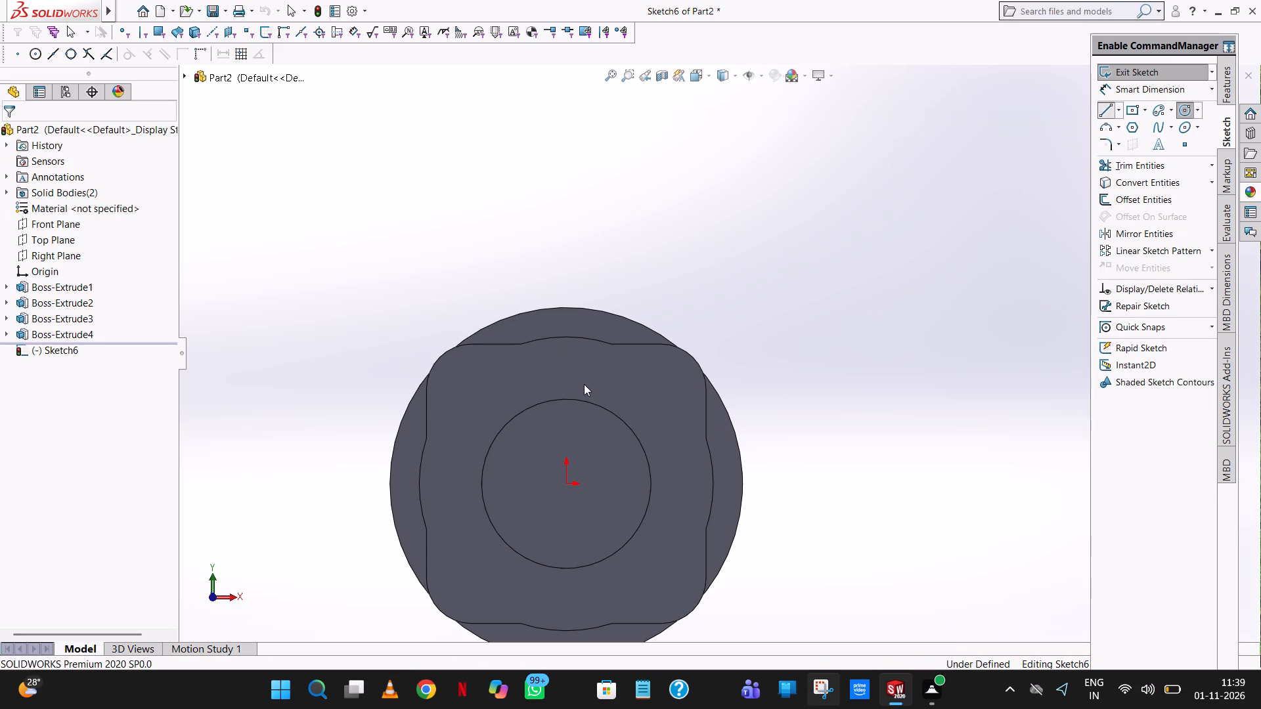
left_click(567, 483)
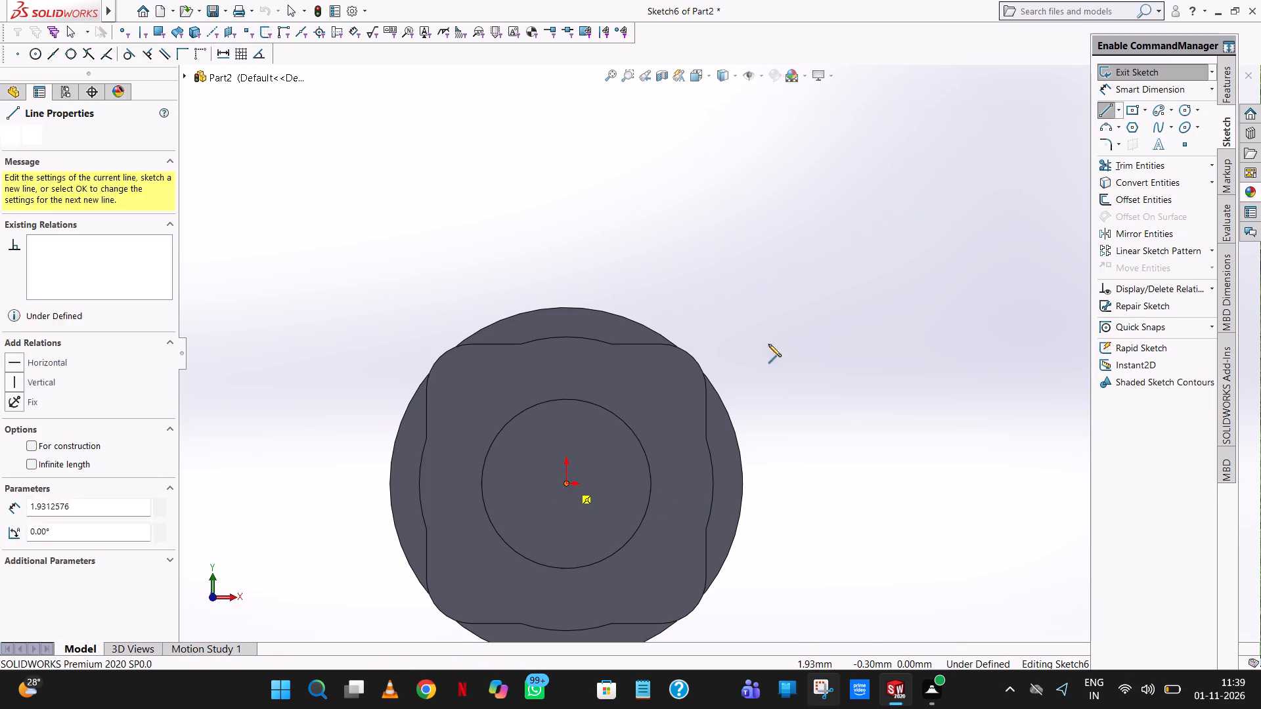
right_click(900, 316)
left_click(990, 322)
Sketch a circle centred on the flange's lower-right corner arc centre with a radius of 19.1/2 mm.
left_click(1182, 116)
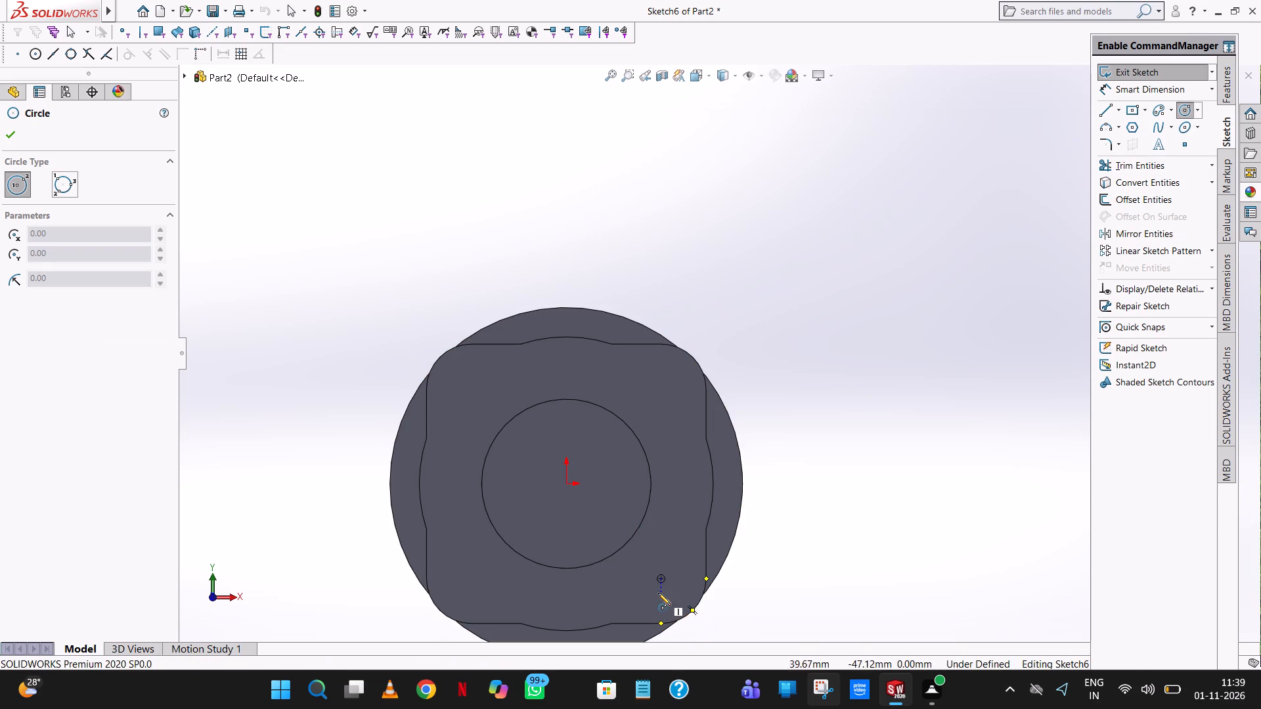
left_click(662, 579)
left_click(671, 564)
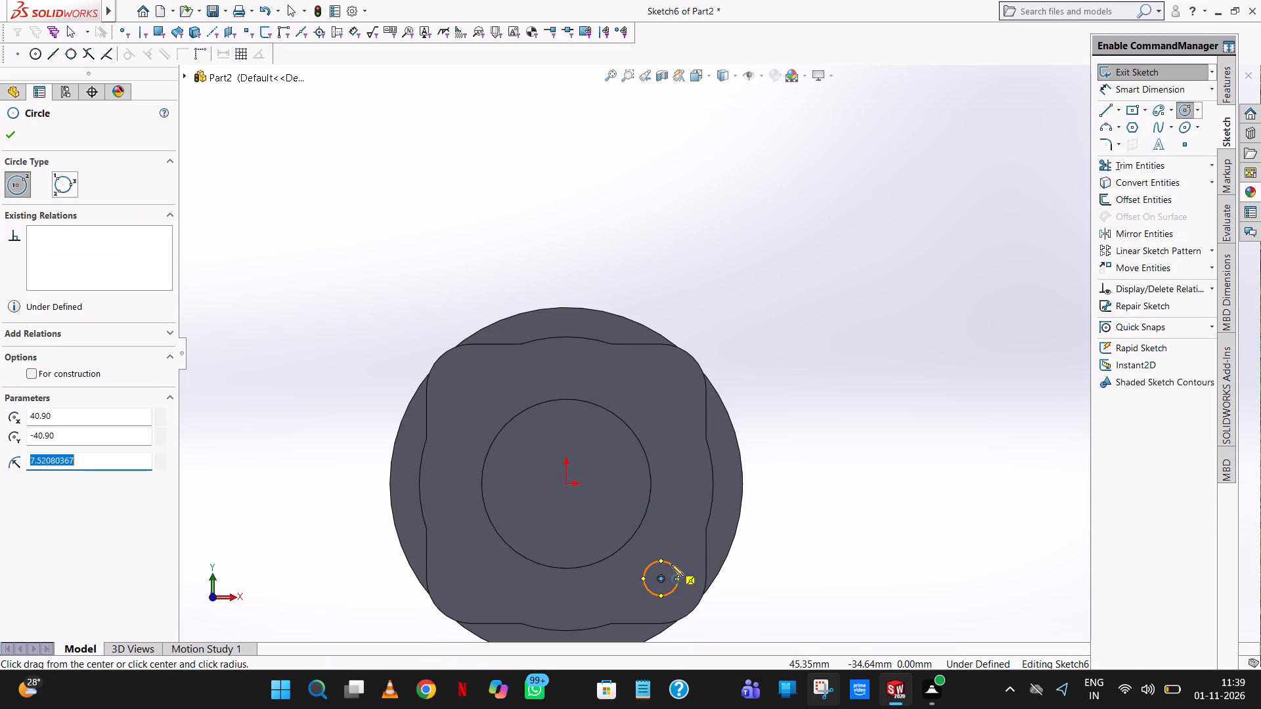
type("19.1/2")
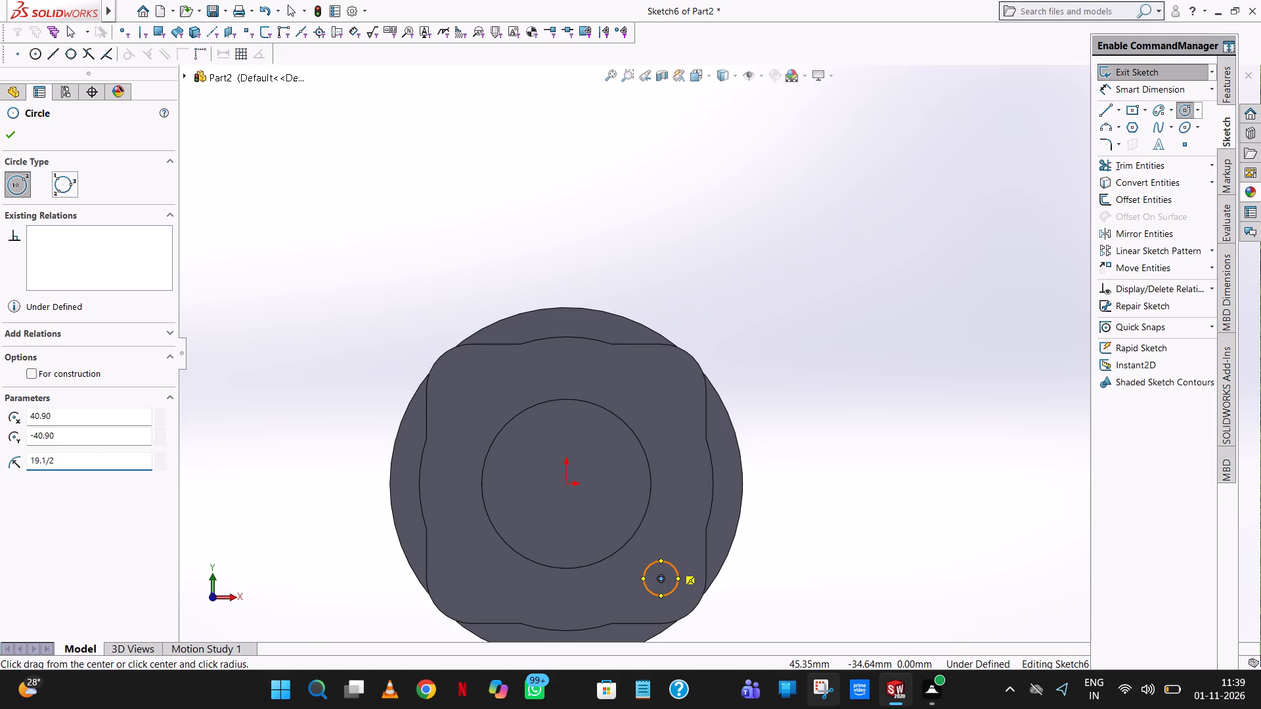
key("Return")
right_click(671, 564)
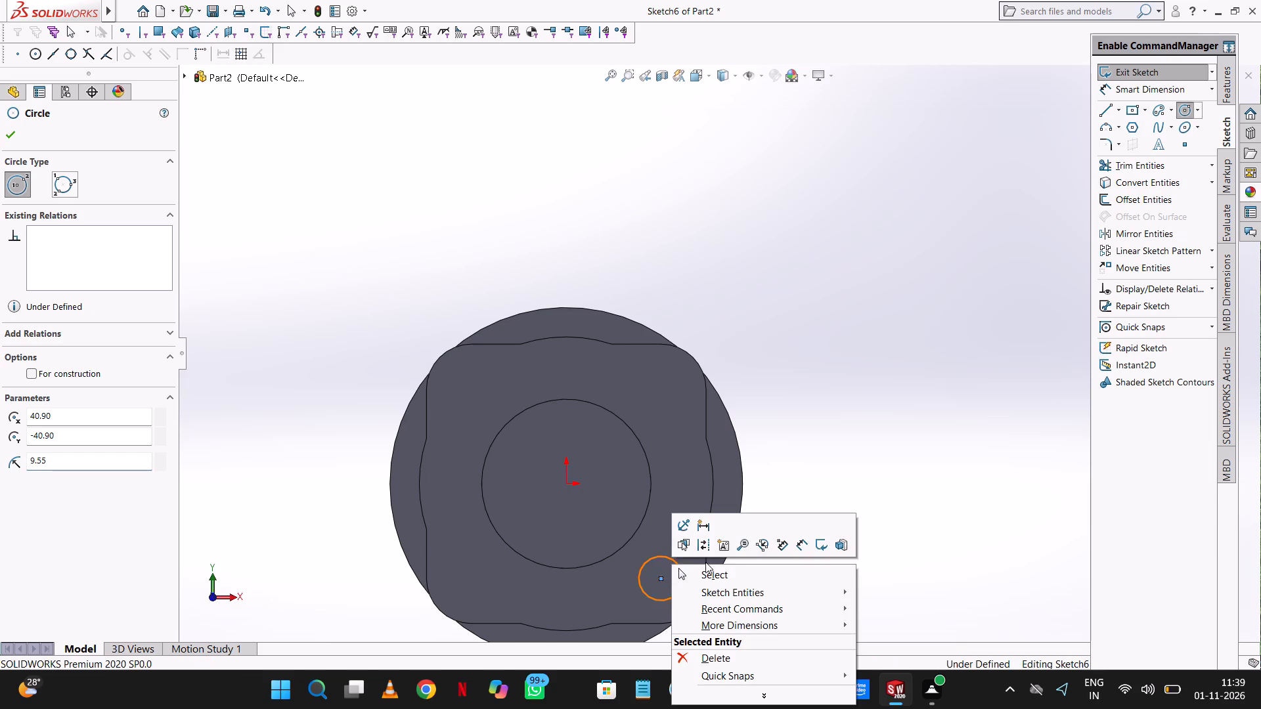
left_click(713, 565)
right_click(713, 565)
left_click(739, 579)
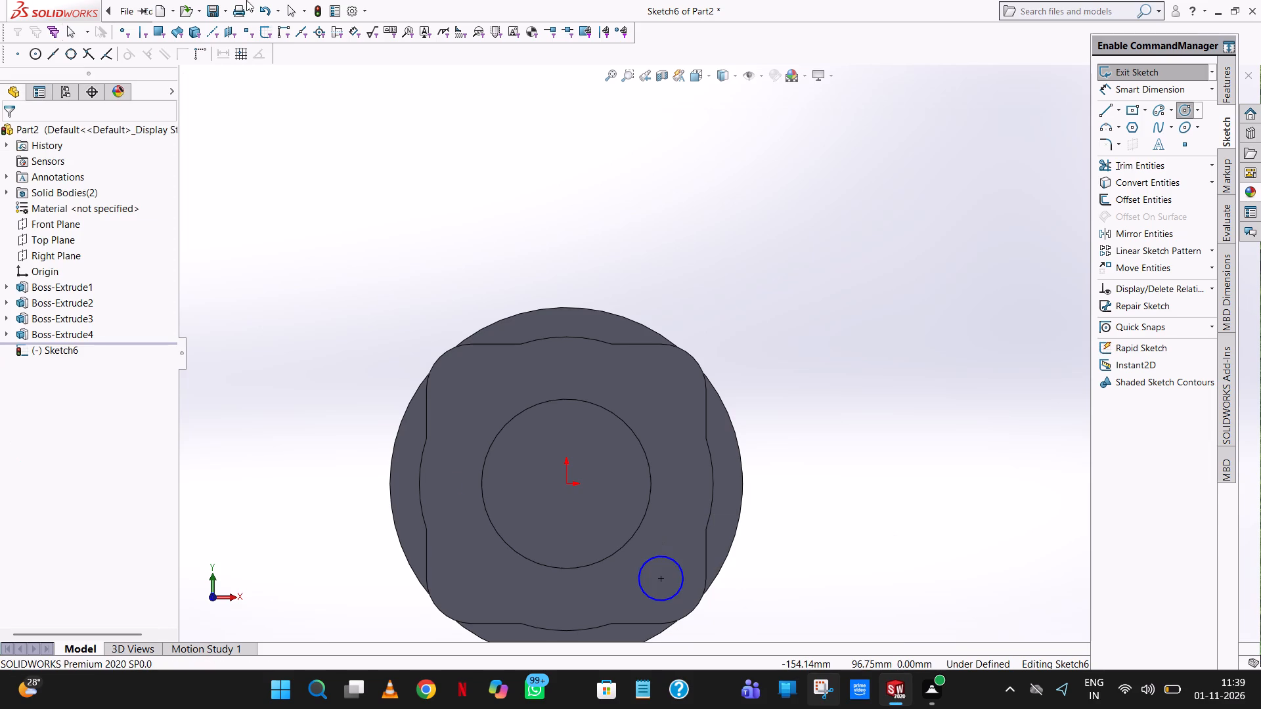
Sketch two lines from the origin: a horizontal one about 27 mm to the right and a vertical one about 15 mm downward.
left_click(1107, 107)
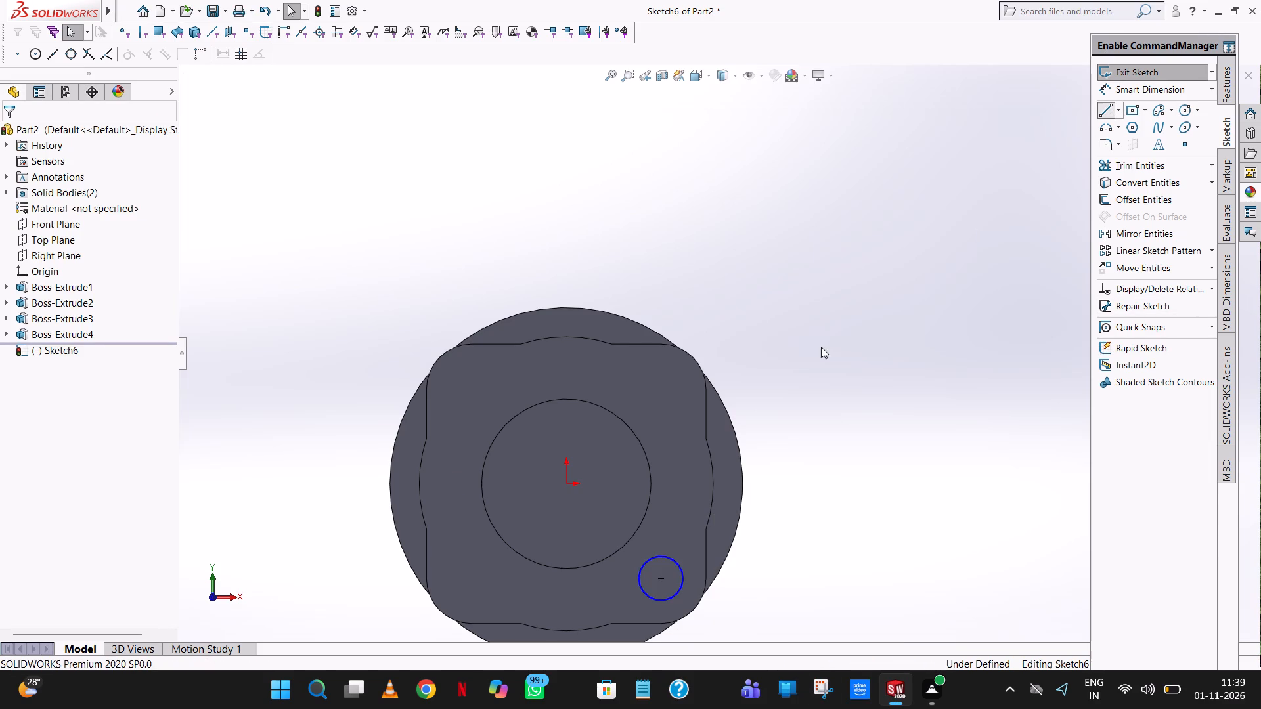
left_click(569, 481)
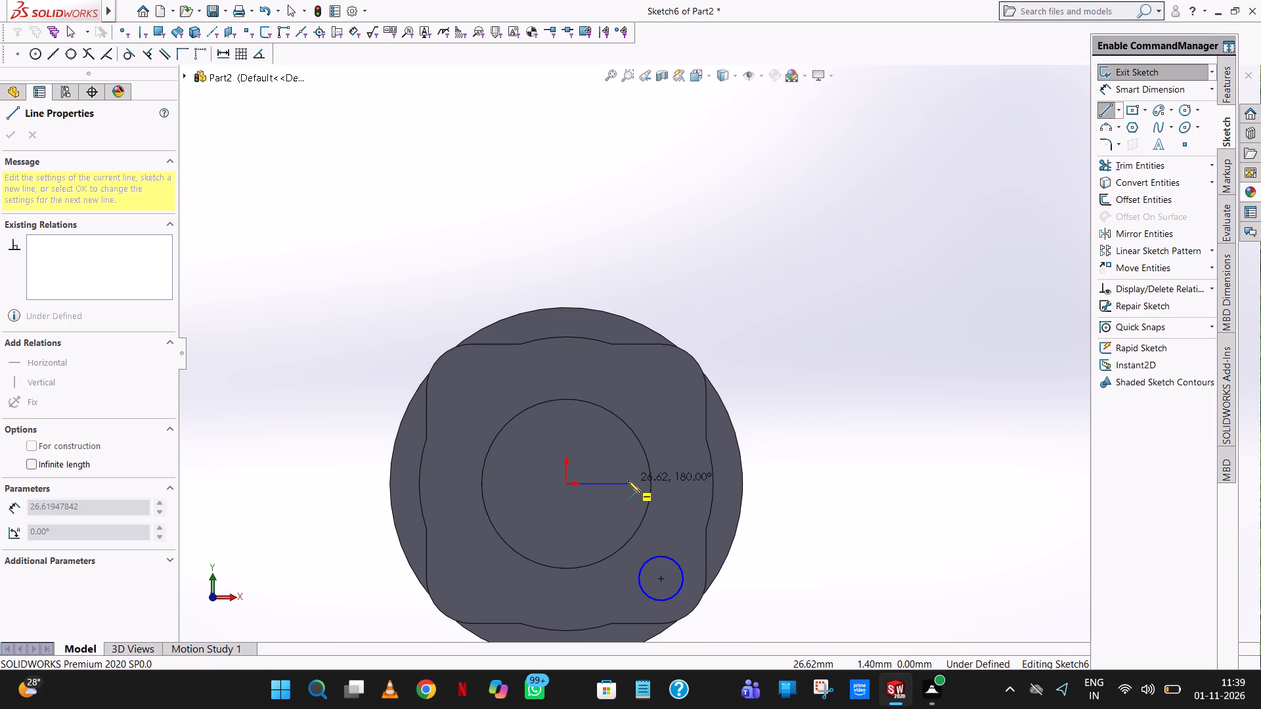
left_click(628, 481)
right_click(629, 481)
left_click(676, 491)
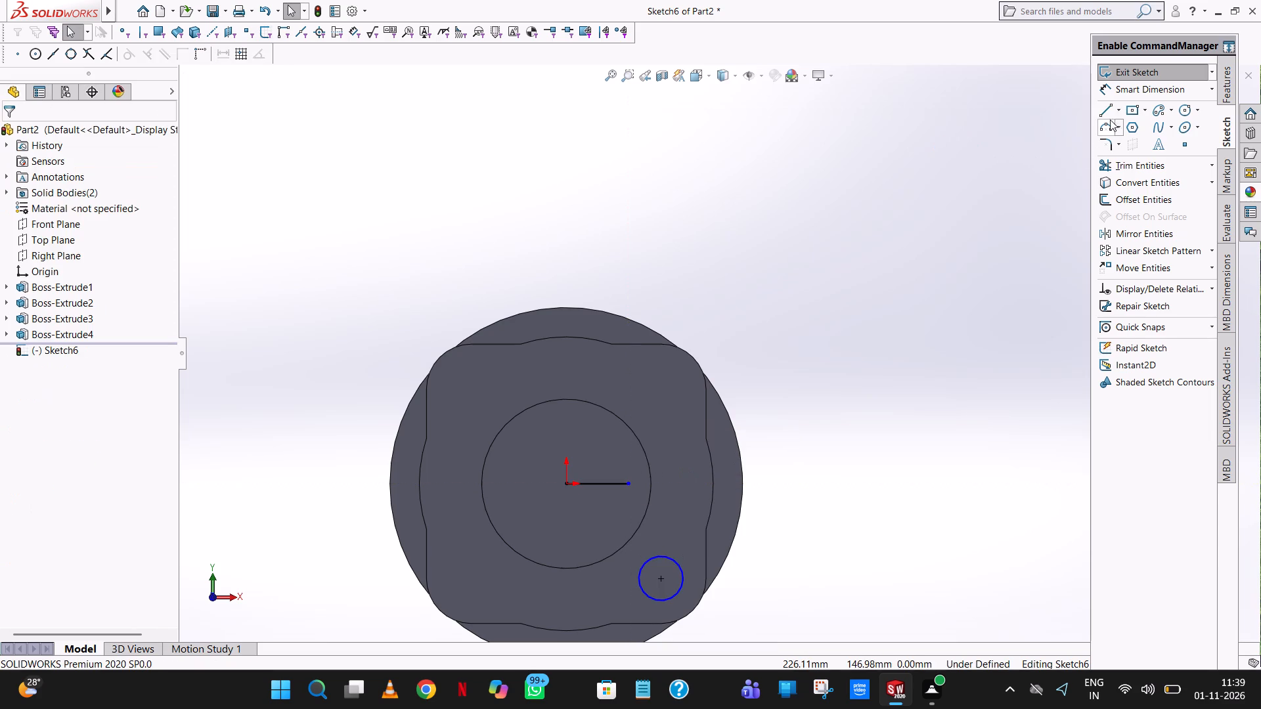
left_click(1110, 115)
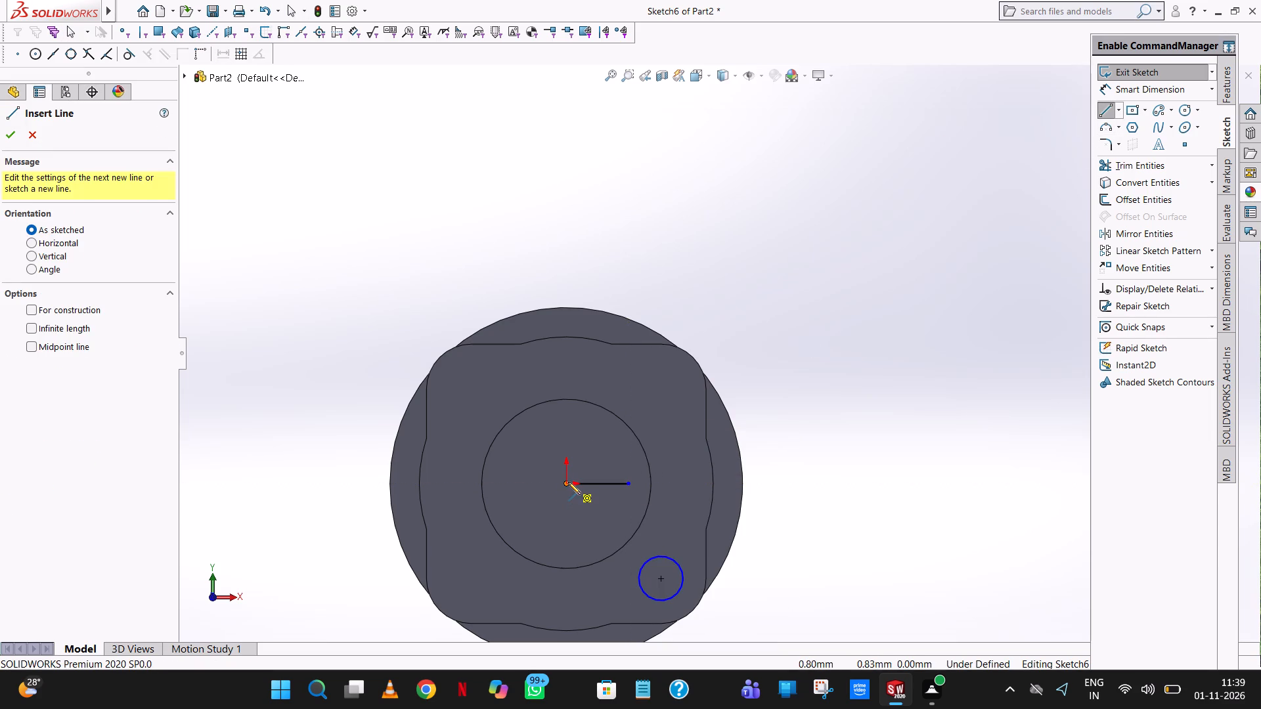
left_click(568, 482)
left_click(568, 519)
right_click(568, 519)
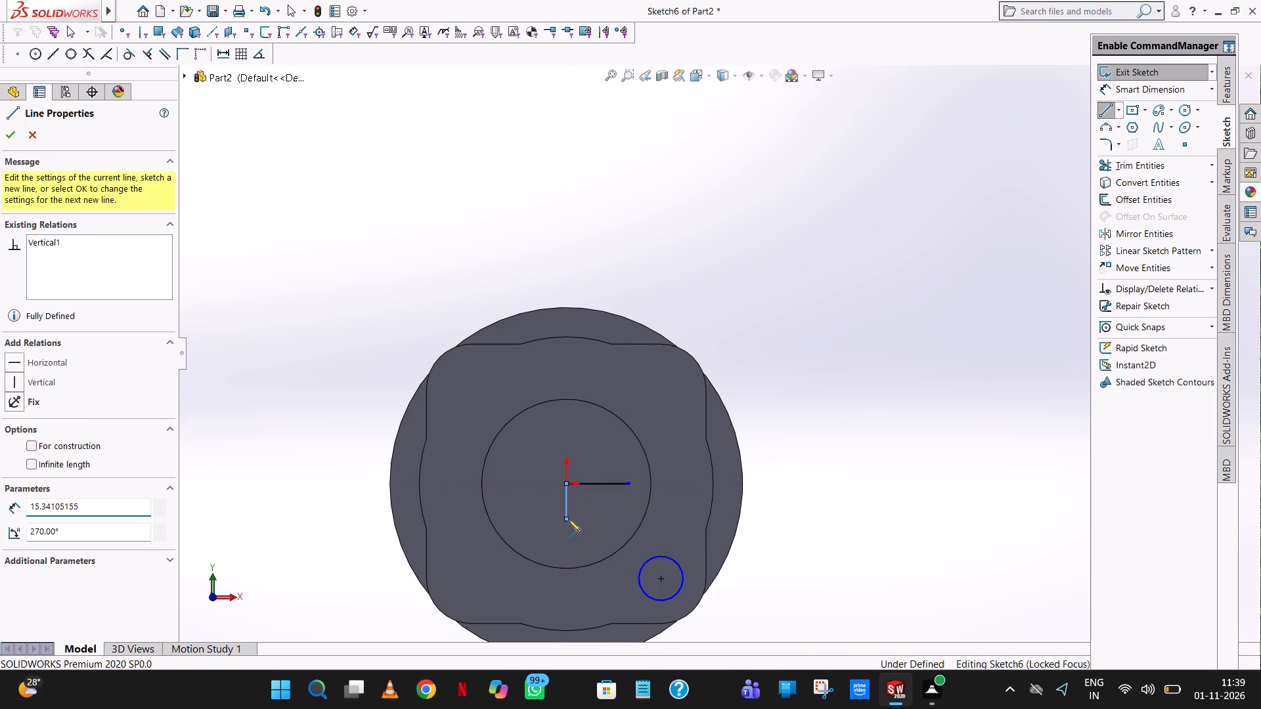
left_click(633, 537)
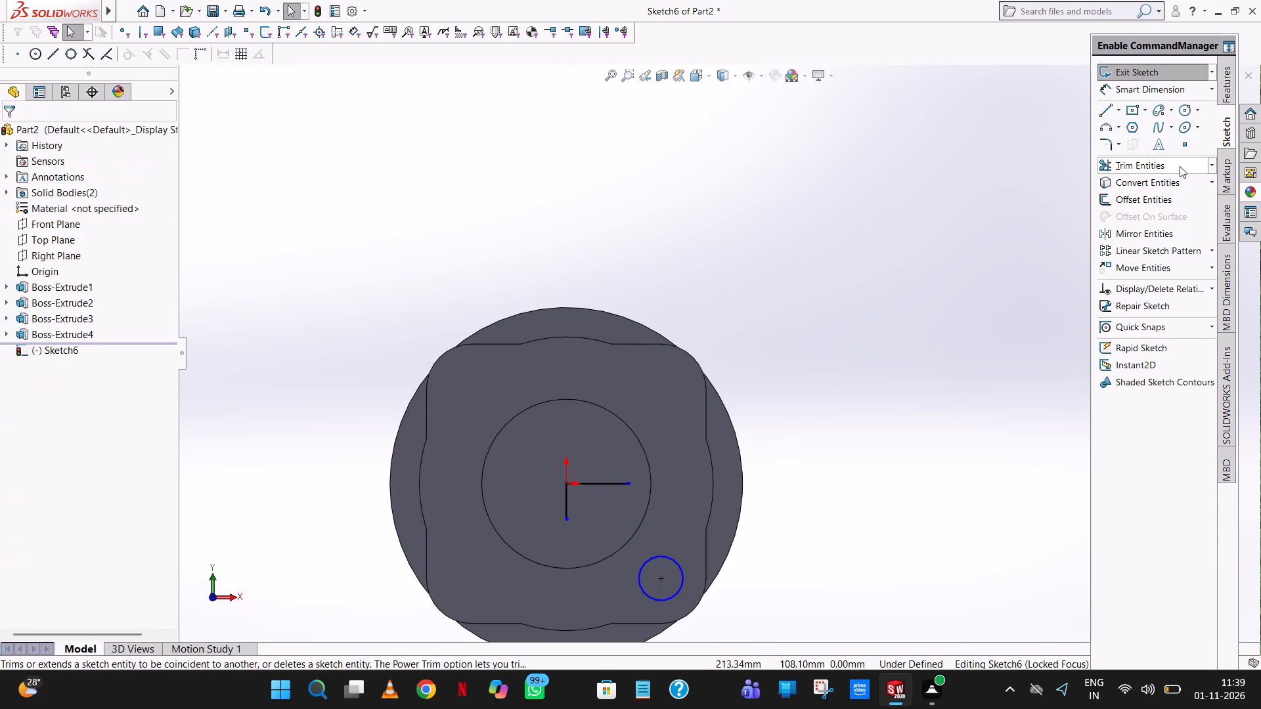
Mirror the flange's lower-right corner circle about the horizontal sketch line, keeping the original as a copy.
left_click(1128, 230)
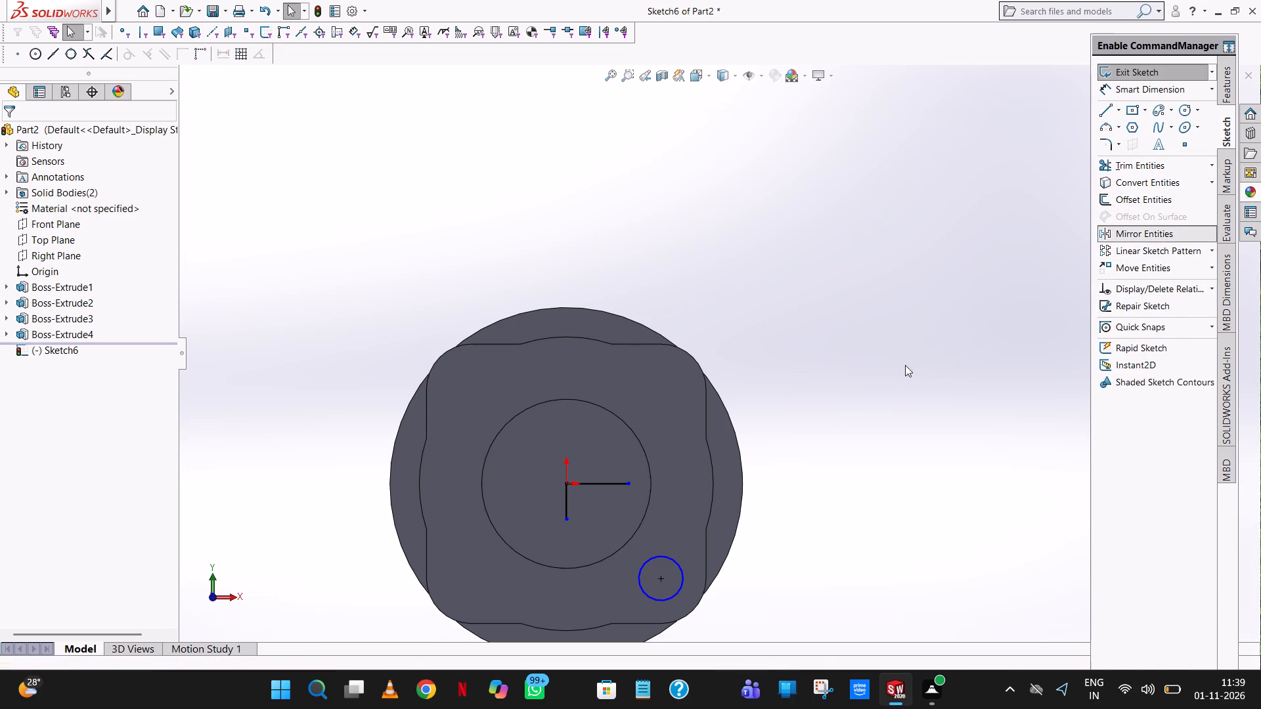
left_click(678, 569)
left_click(613, 482)
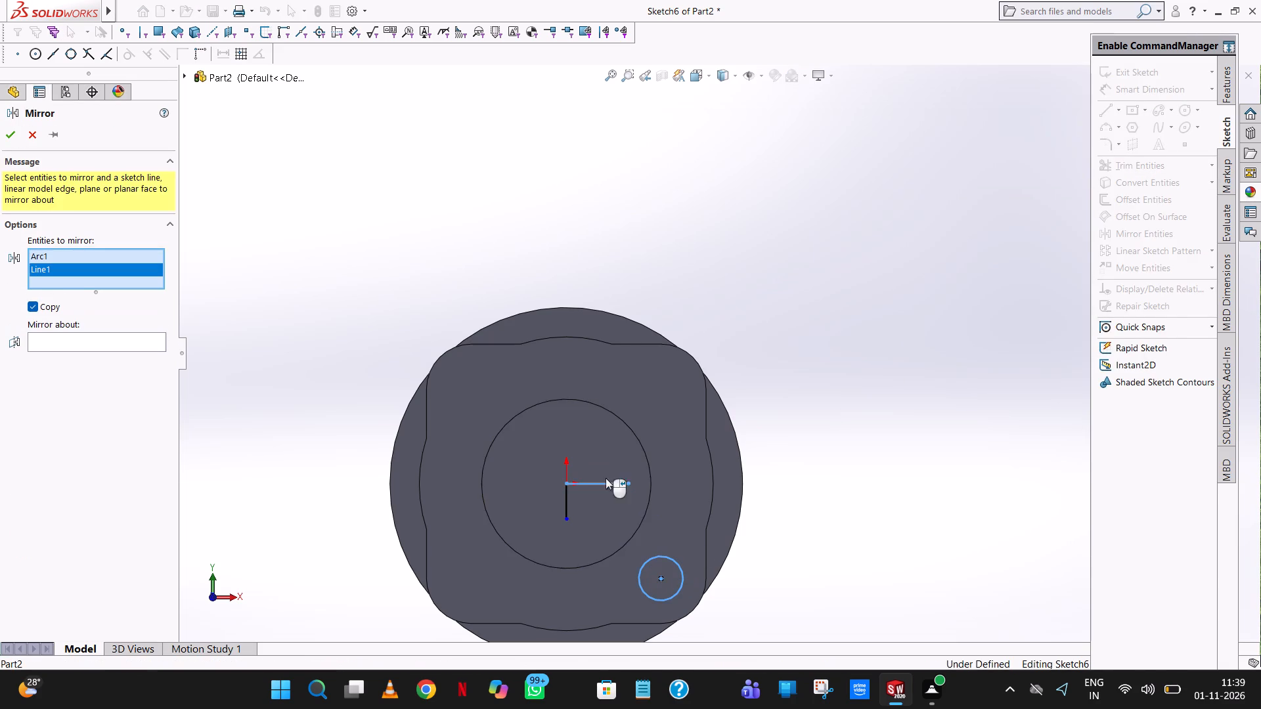
right_click(104, 263)
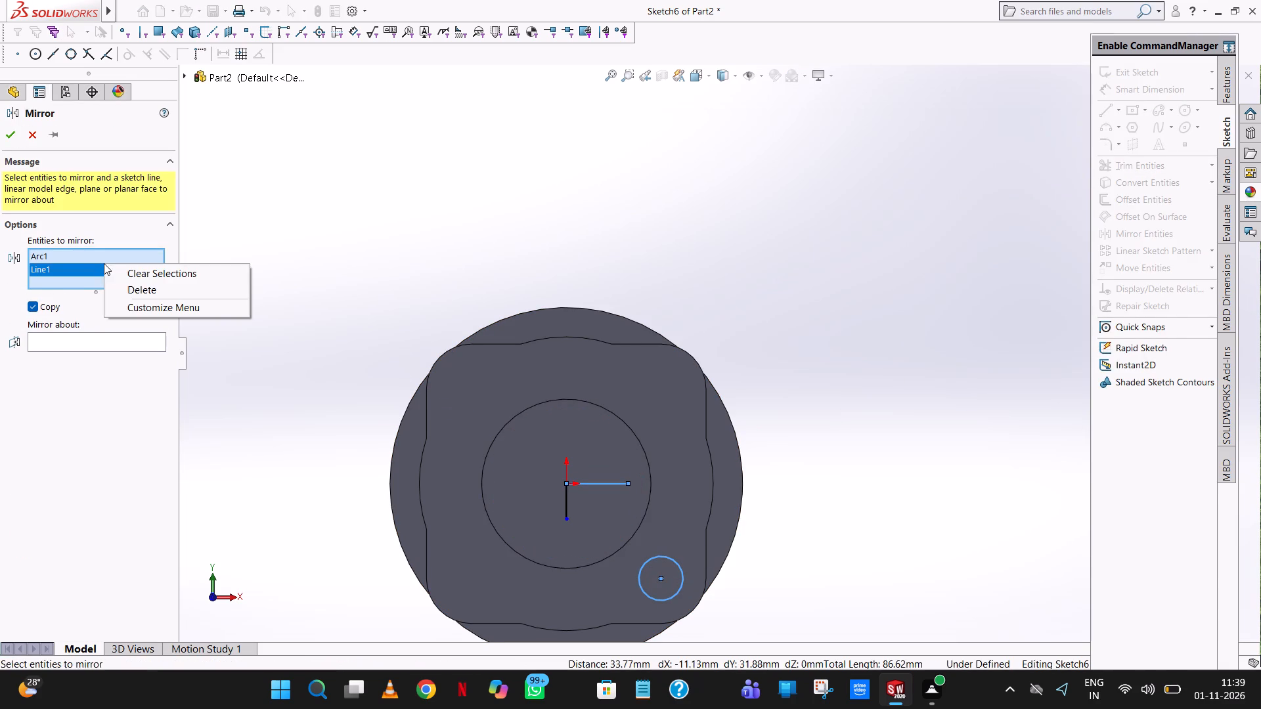
left_click(134, 273)
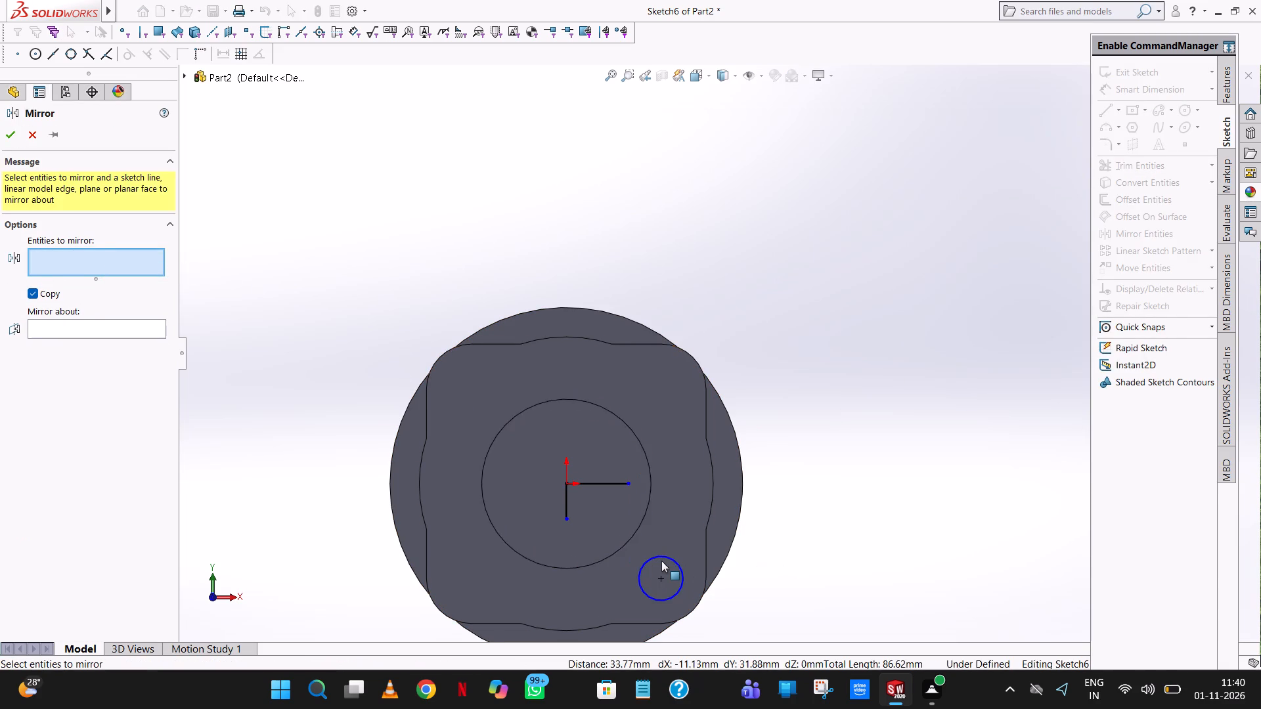
left_click(663, 561)
left_click(663, 558)
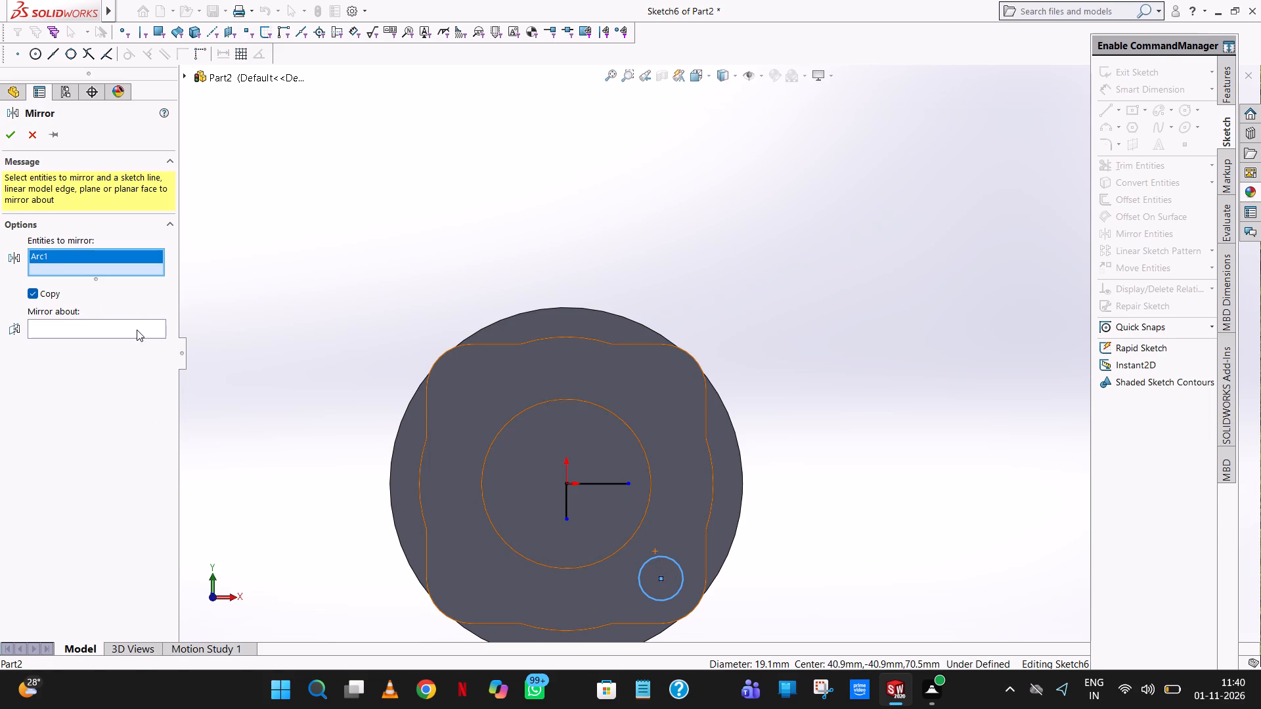
left_click(137, 330)
left_click(594, 484)
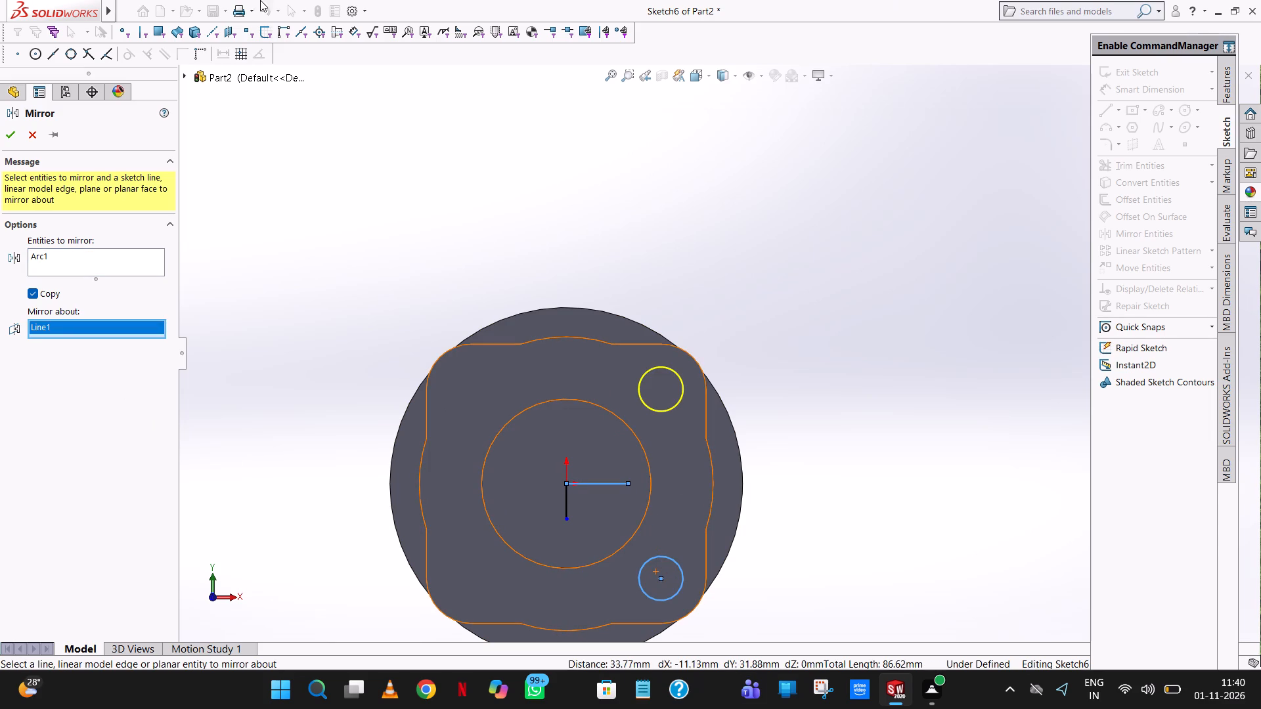
left_click(5, 133)
left_click(746, 210)
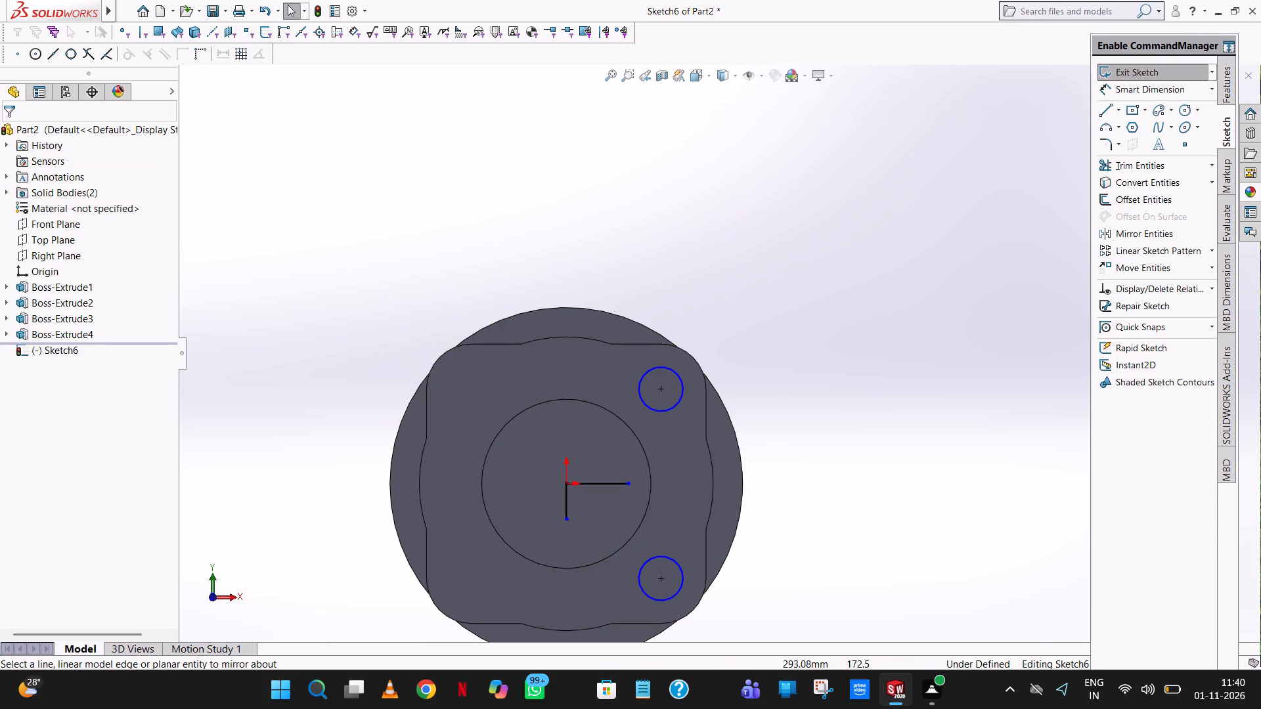
Mirror the two right-hand corner circles about the vertical sketch line to complete the four-circle layout.
left_click(1147, 233)
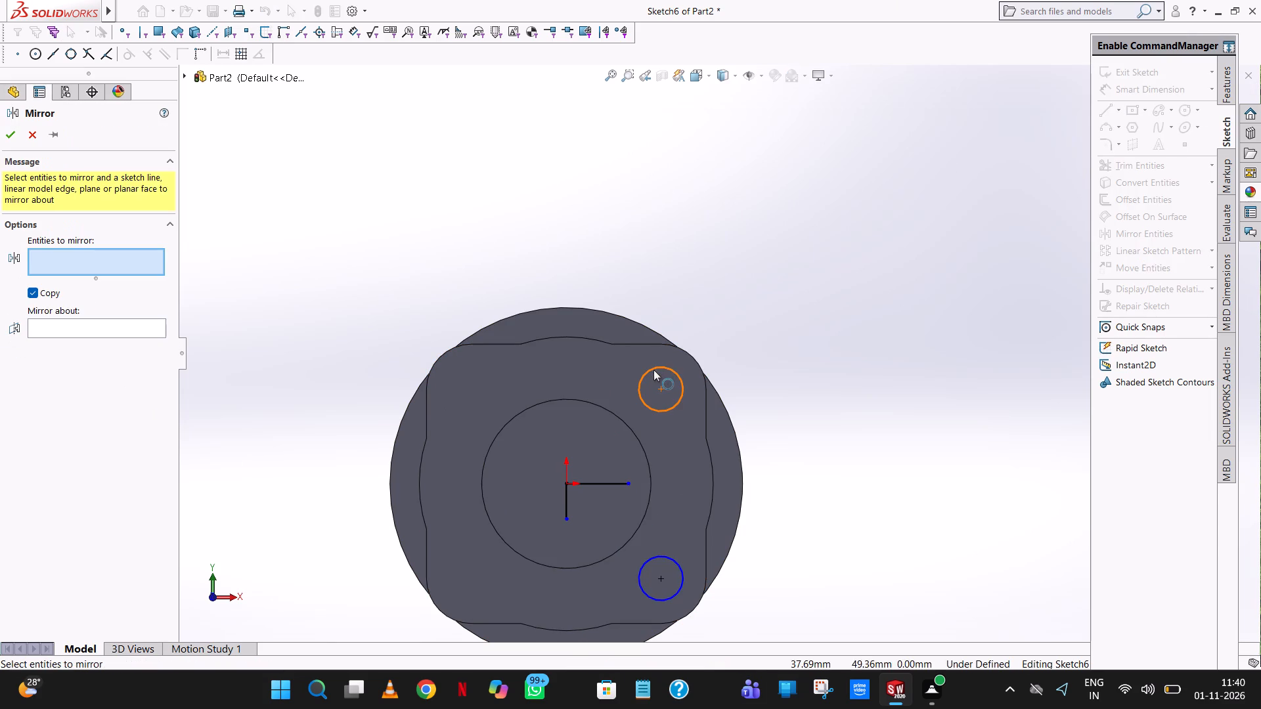
left_click(653, 370)
left_click(682, 569)
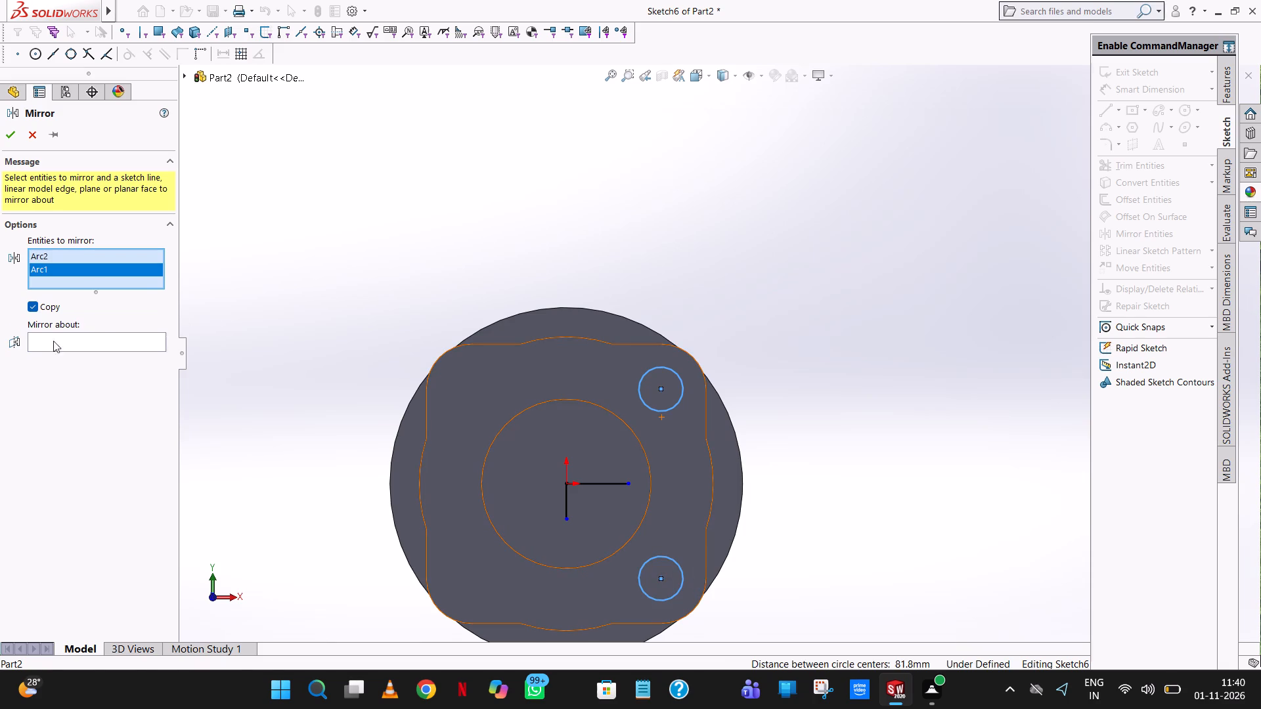
left_click(49, 342)
left_click(567, 505)
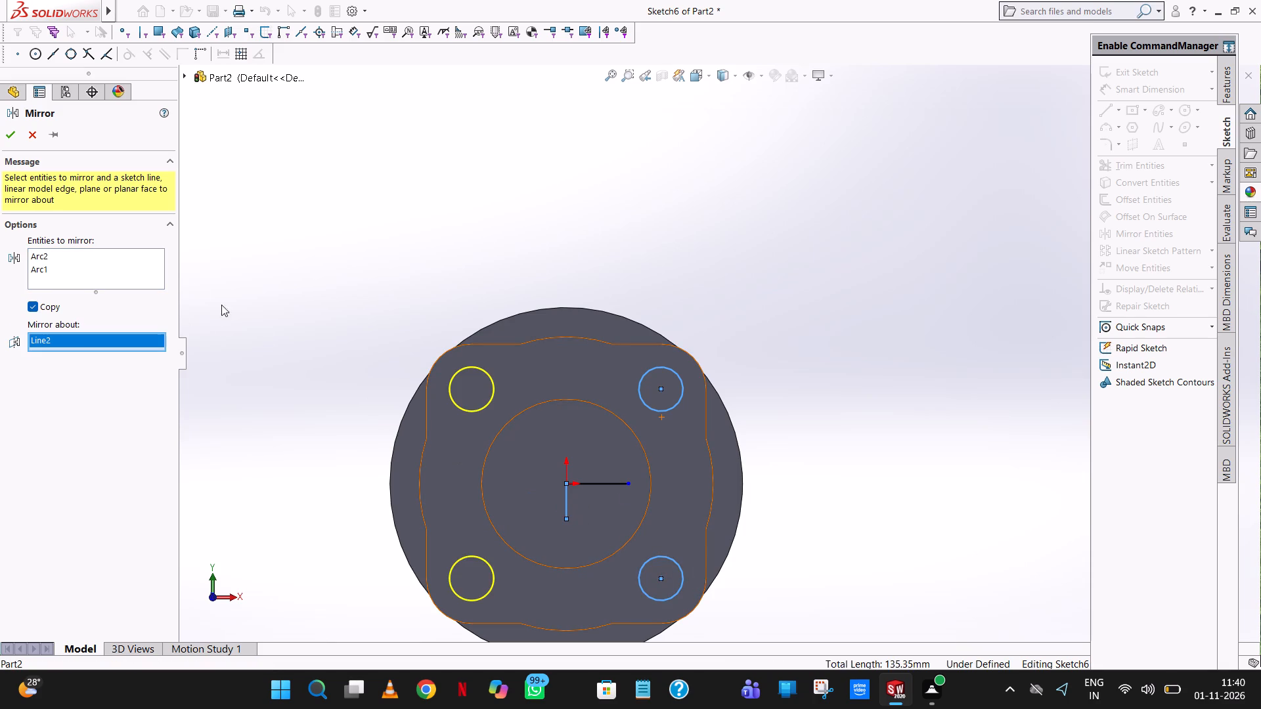
left_click(16, 139)
left_click(726, 128)
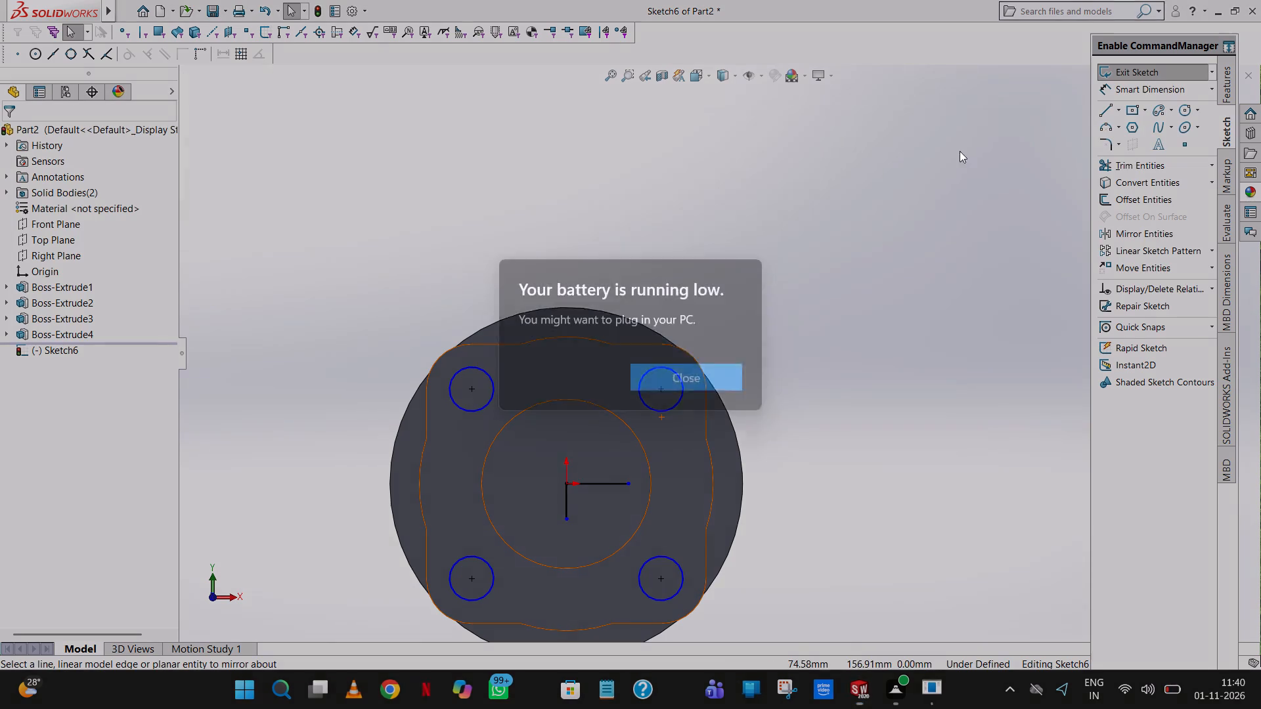
left_click(679, 378)
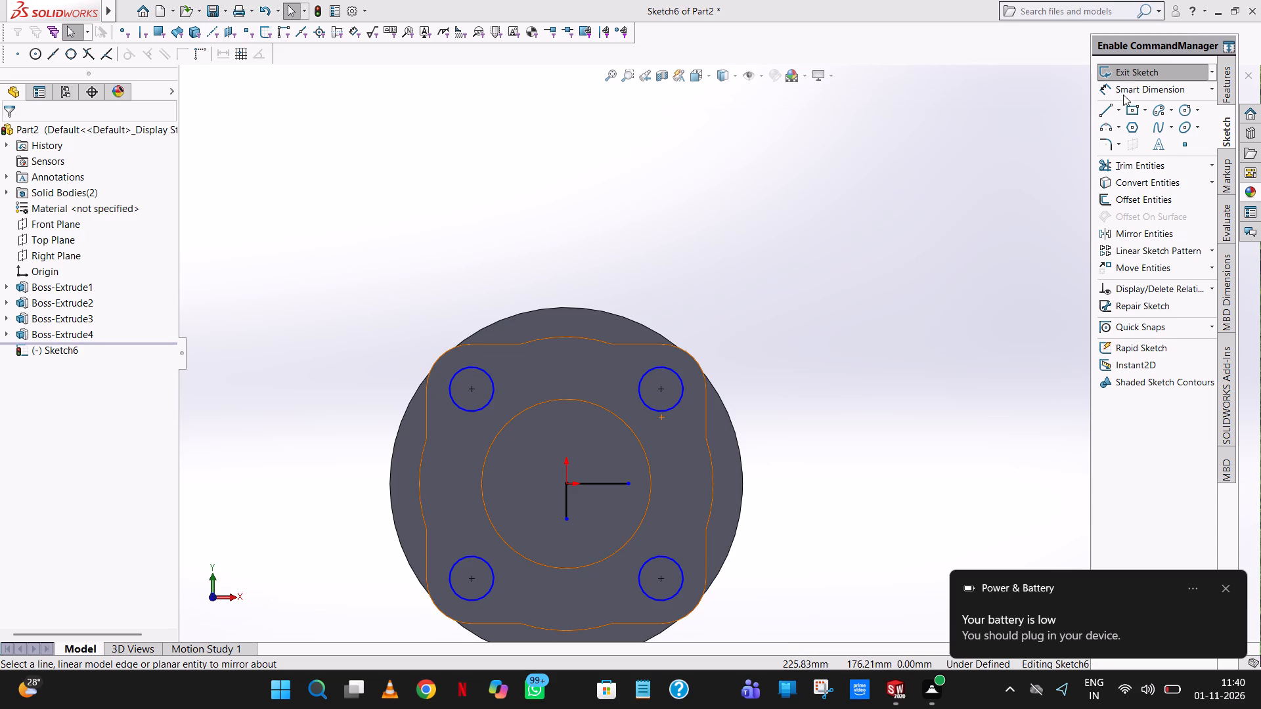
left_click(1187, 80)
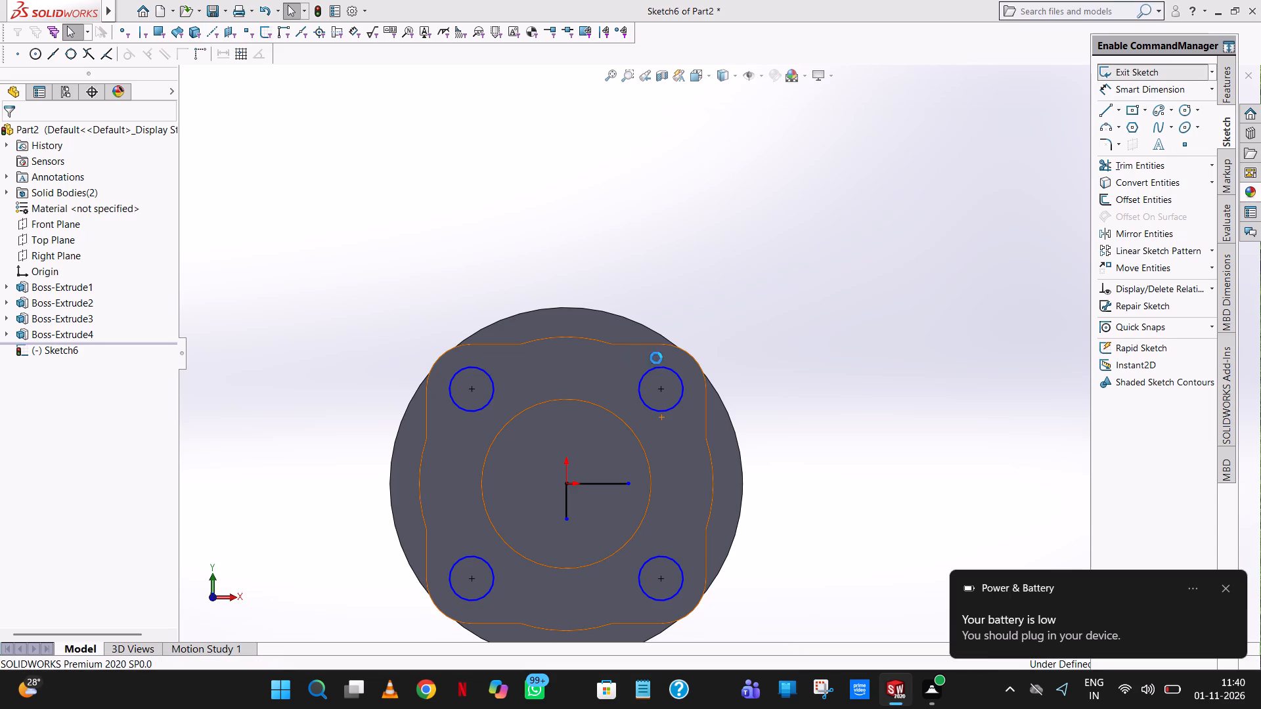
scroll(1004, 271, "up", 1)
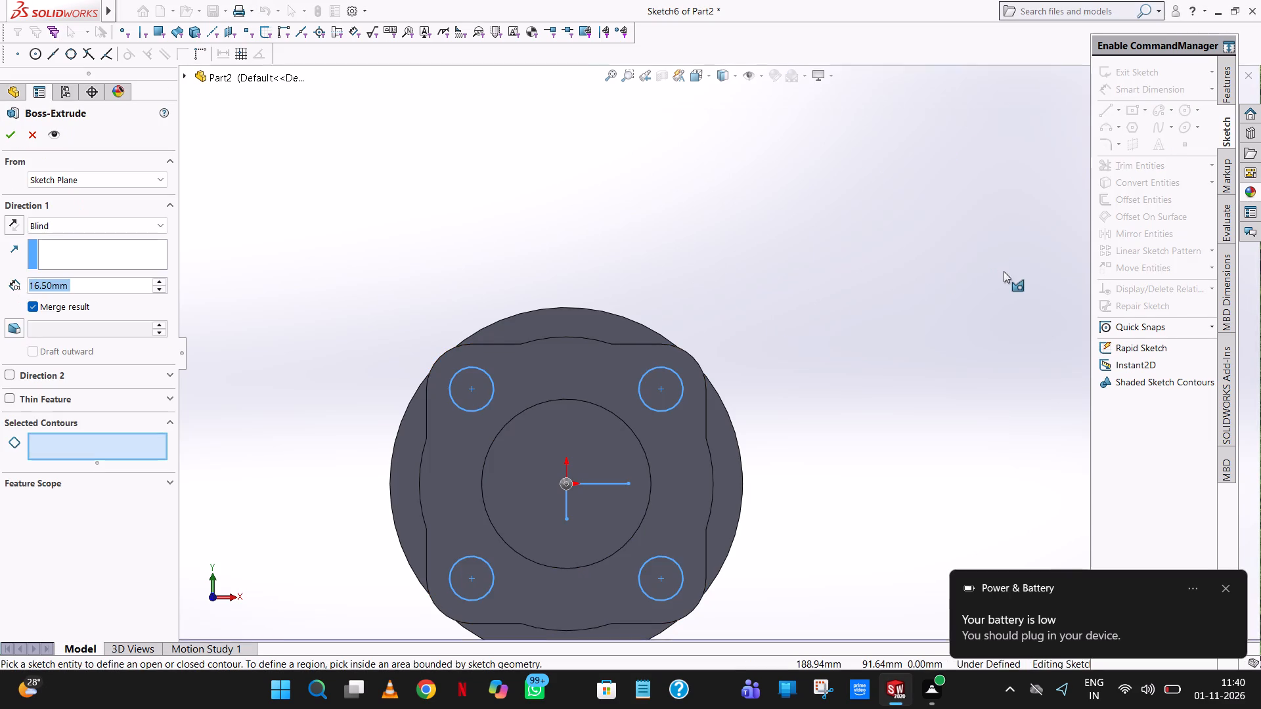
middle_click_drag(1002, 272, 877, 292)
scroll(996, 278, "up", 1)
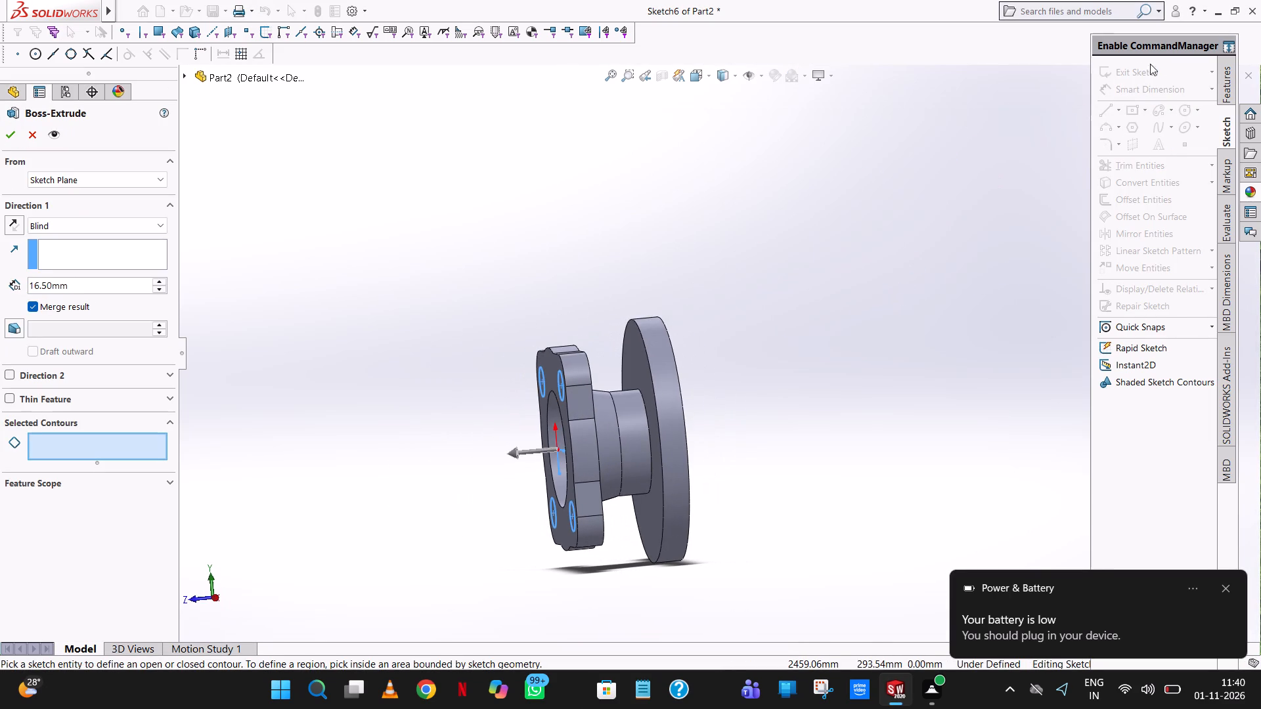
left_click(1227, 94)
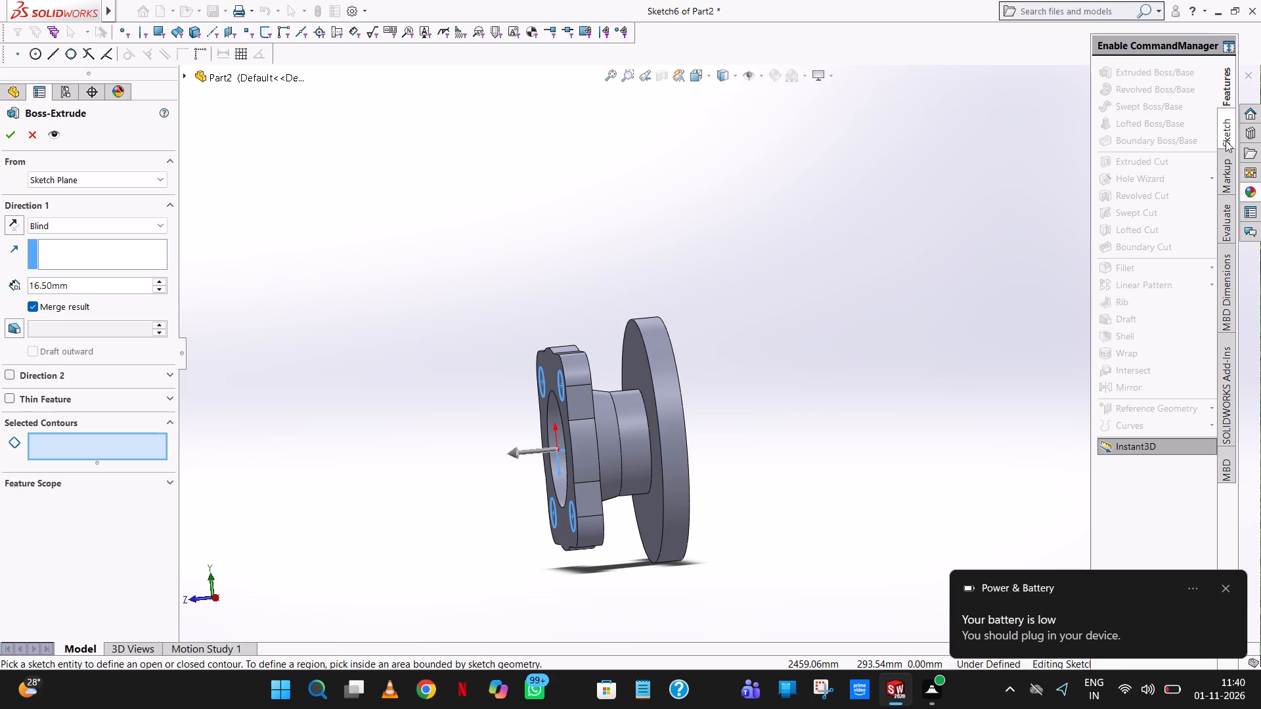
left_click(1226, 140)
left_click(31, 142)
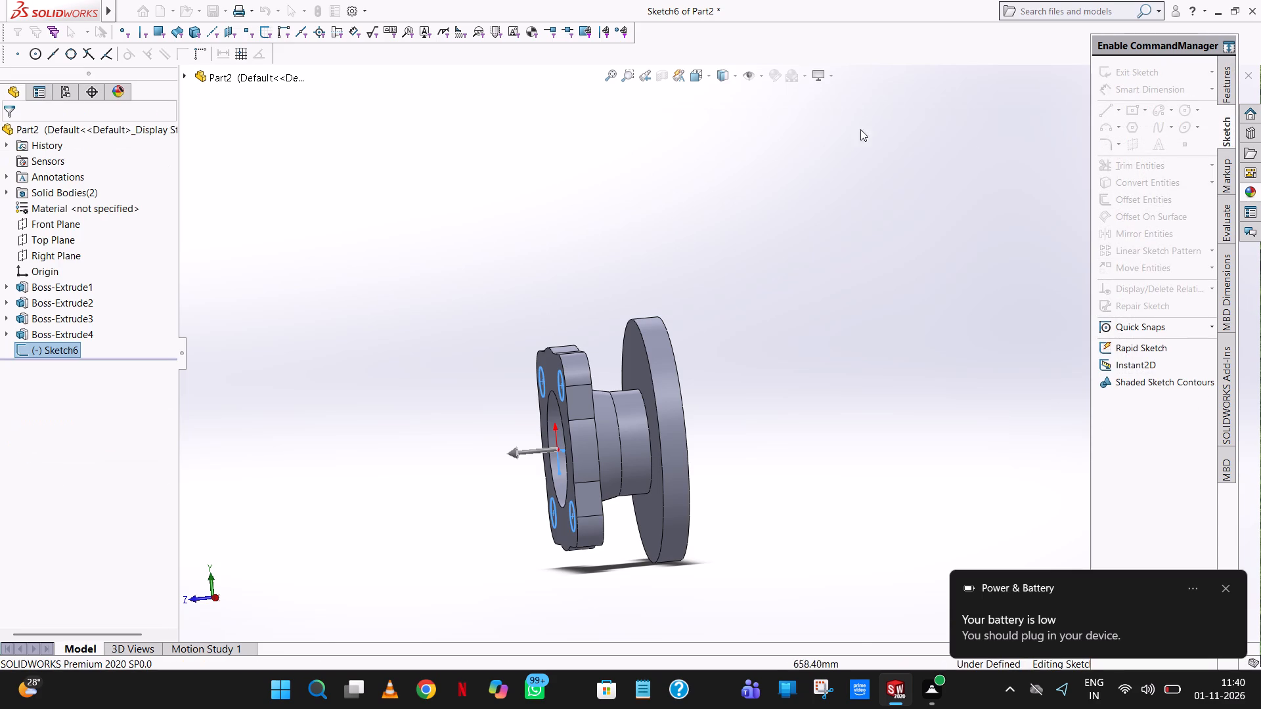
Cut the four corner circle regions into the lobed flange with a blind Extruded Cut 20.5 mm deep.
left_click(1233, 93)
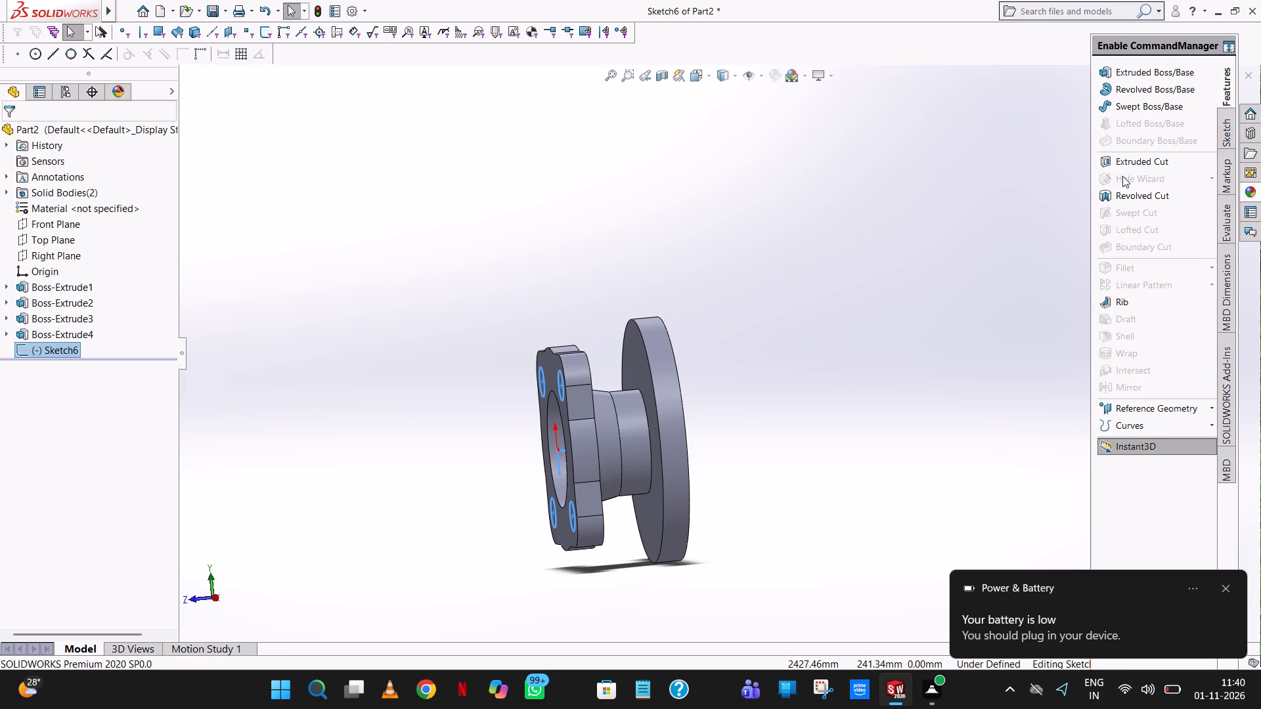
left_click(1140, 166)
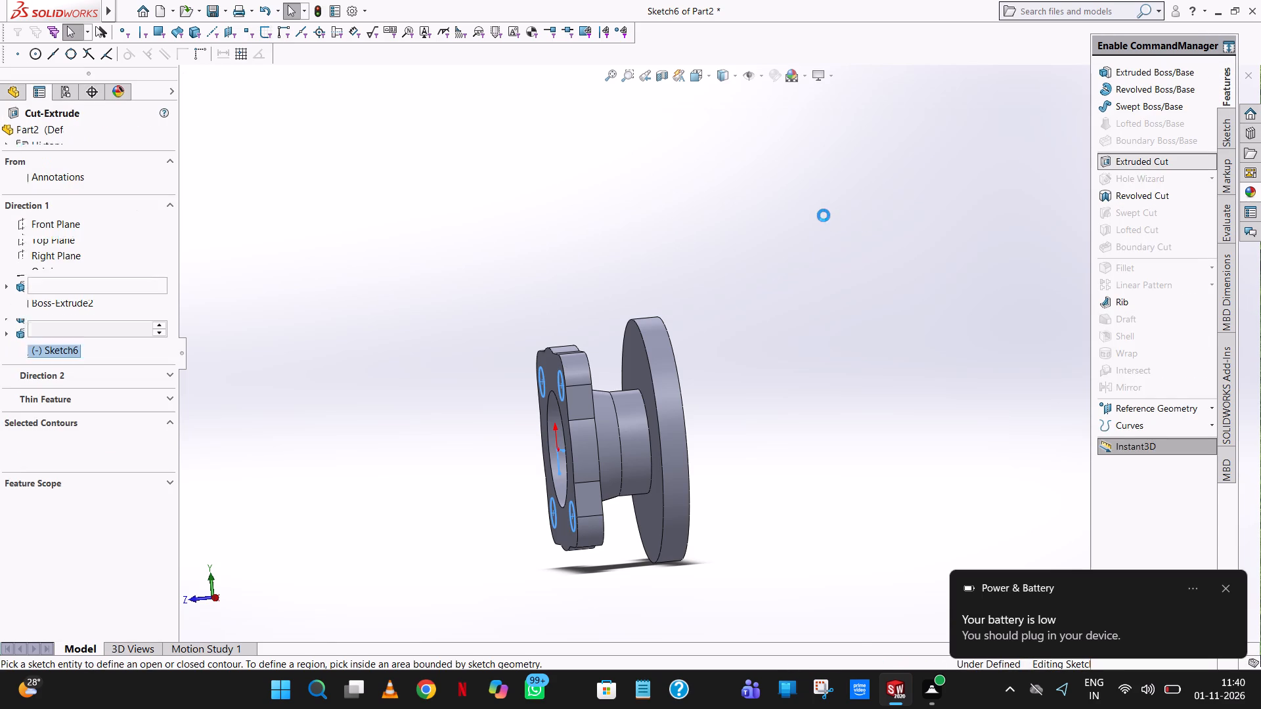
middle_click_drag(824, 215, 786, 198)
scroll(787, 198, "up", 1)
scroll(410, 340, "up", 1)
middle_click_drag(412, 341, 638, 379)
left_click(645, 379)
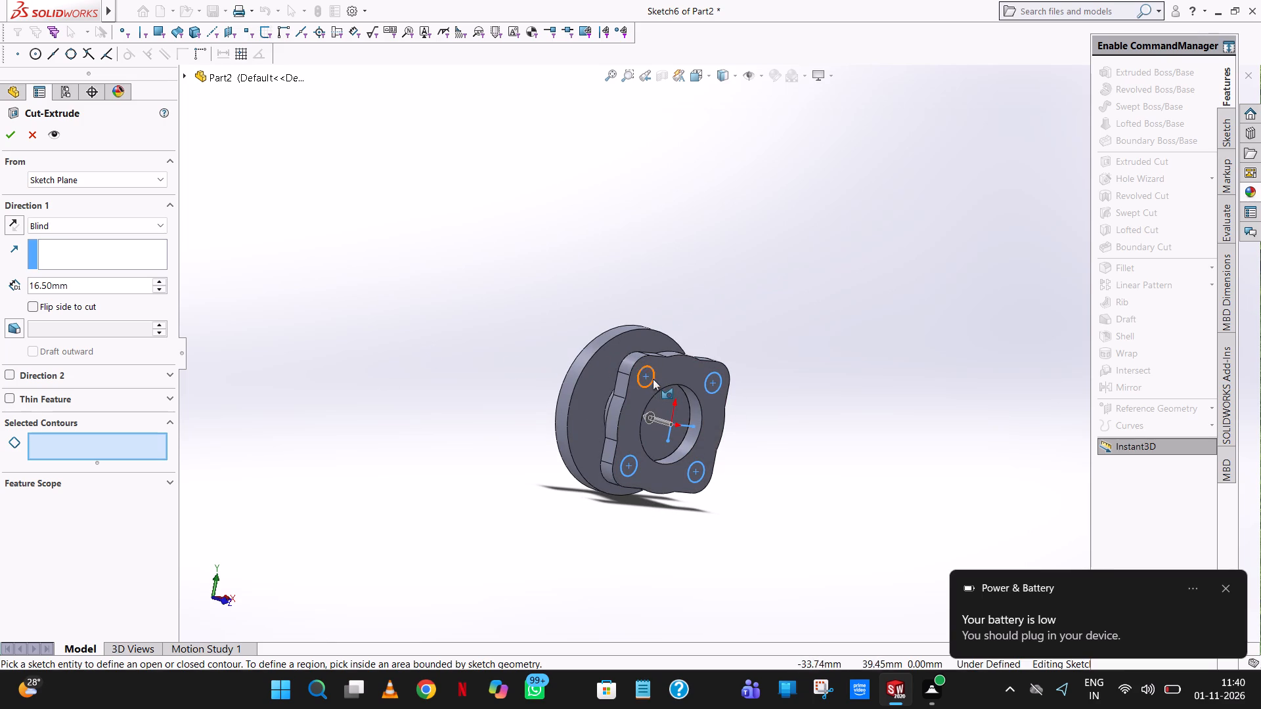
left_click(648, 373)
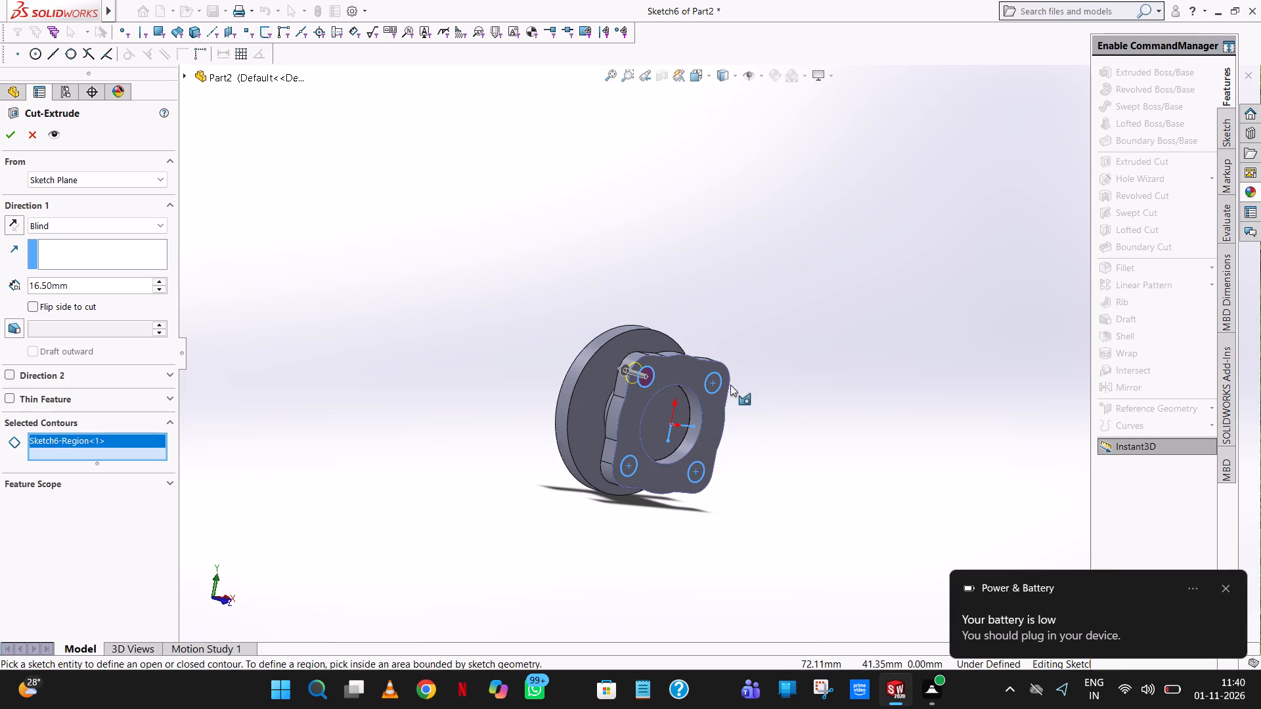
left_click(718, 380)
middle_click_drag(688, 358, 768, 403)
scroll(705, 396, "down", 6)
middle_click_drag(711, 391, 743, 364)
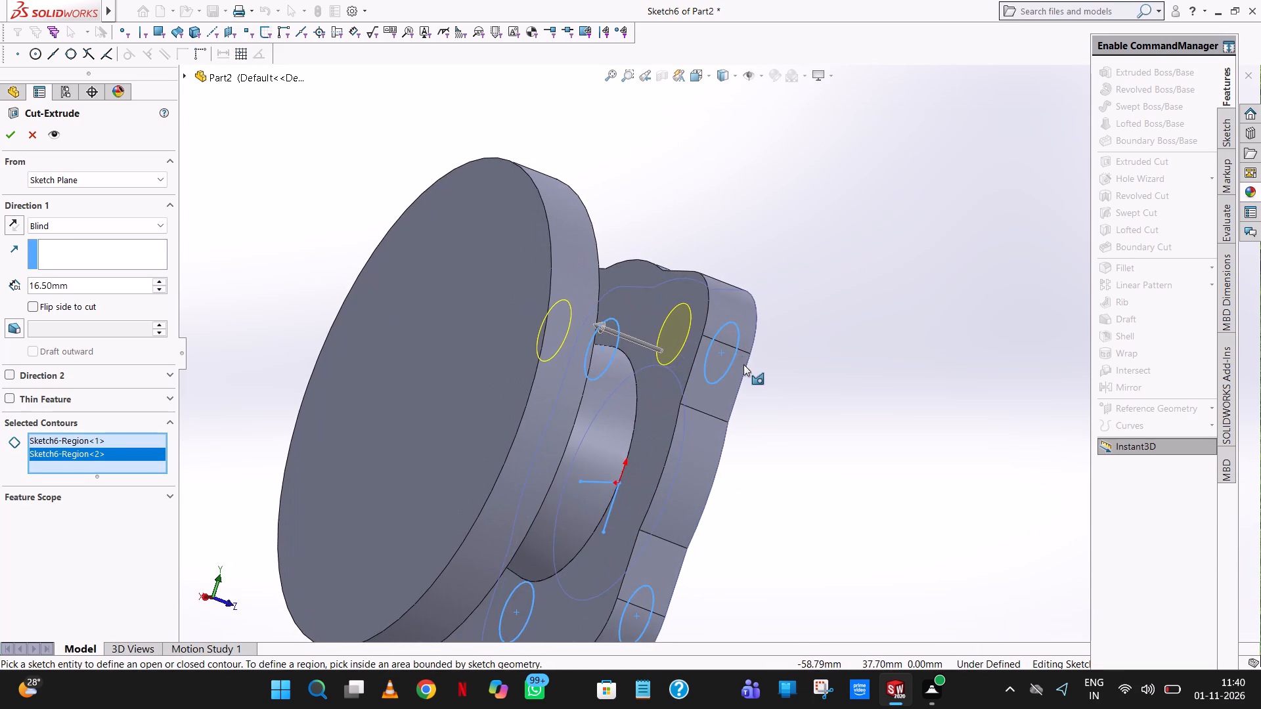
scroll(754, 353, "up", 7)
middle_click_drag(703, 383, 545, 296)
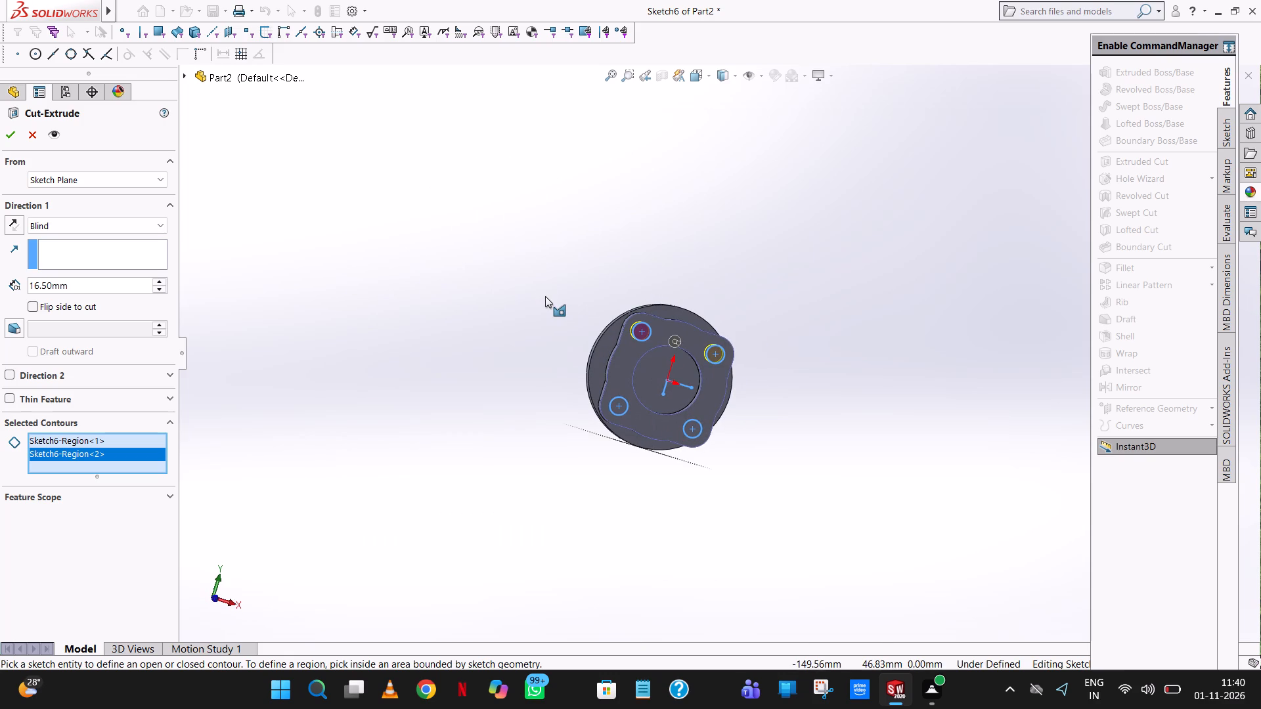
scroll(545, 296, "up", 1)
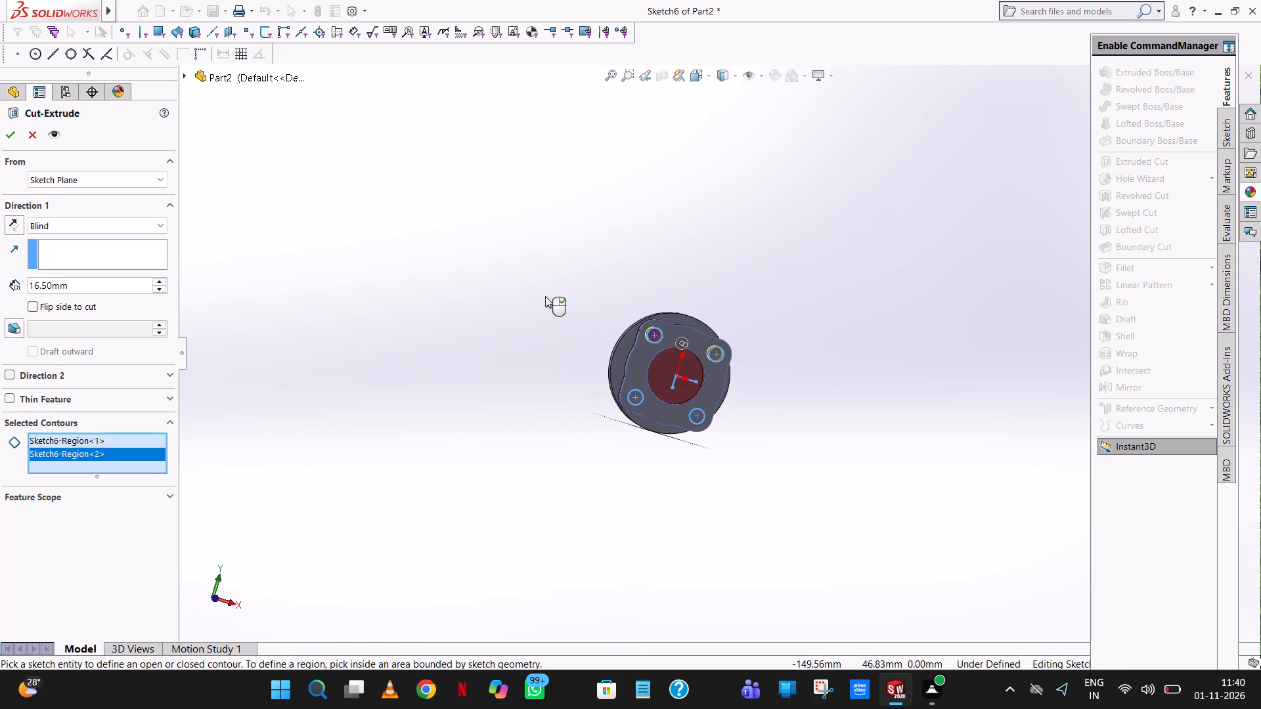
scroll(707, 398, "down", 9)
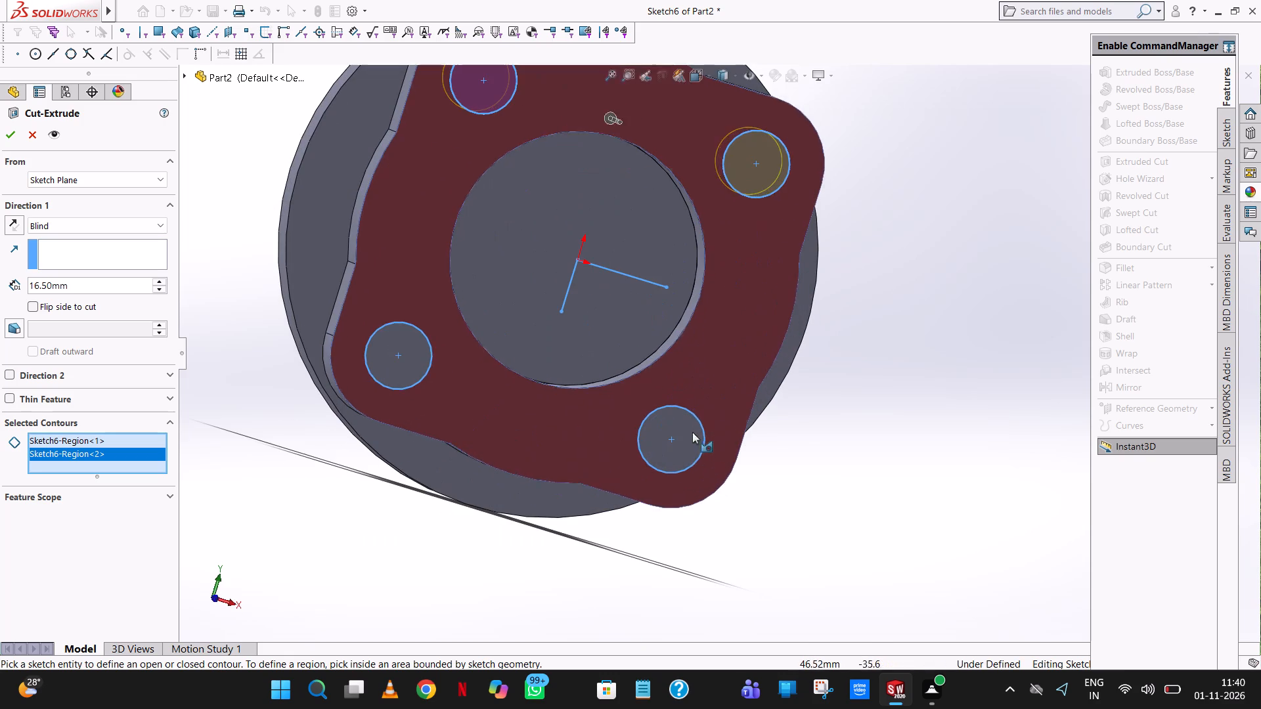
left_click(682, 444)
left_click(407, 373)
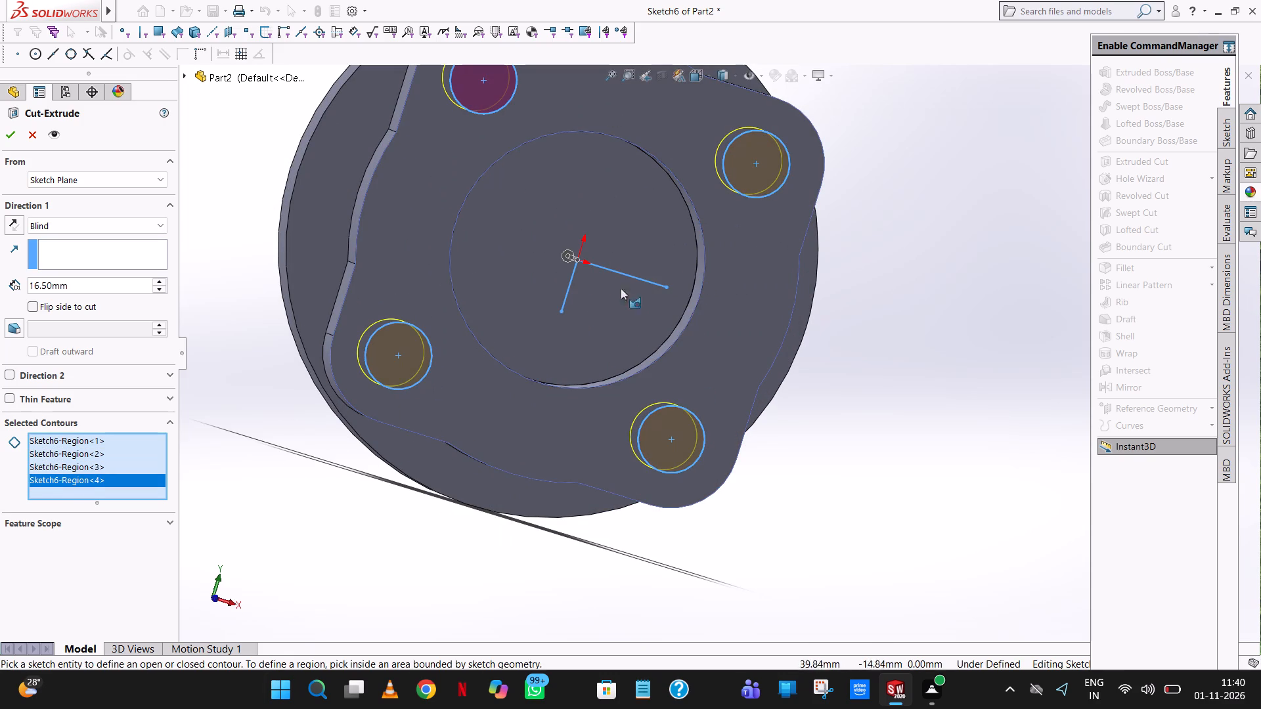
middle_click_drag(192, 270, 227, 293)
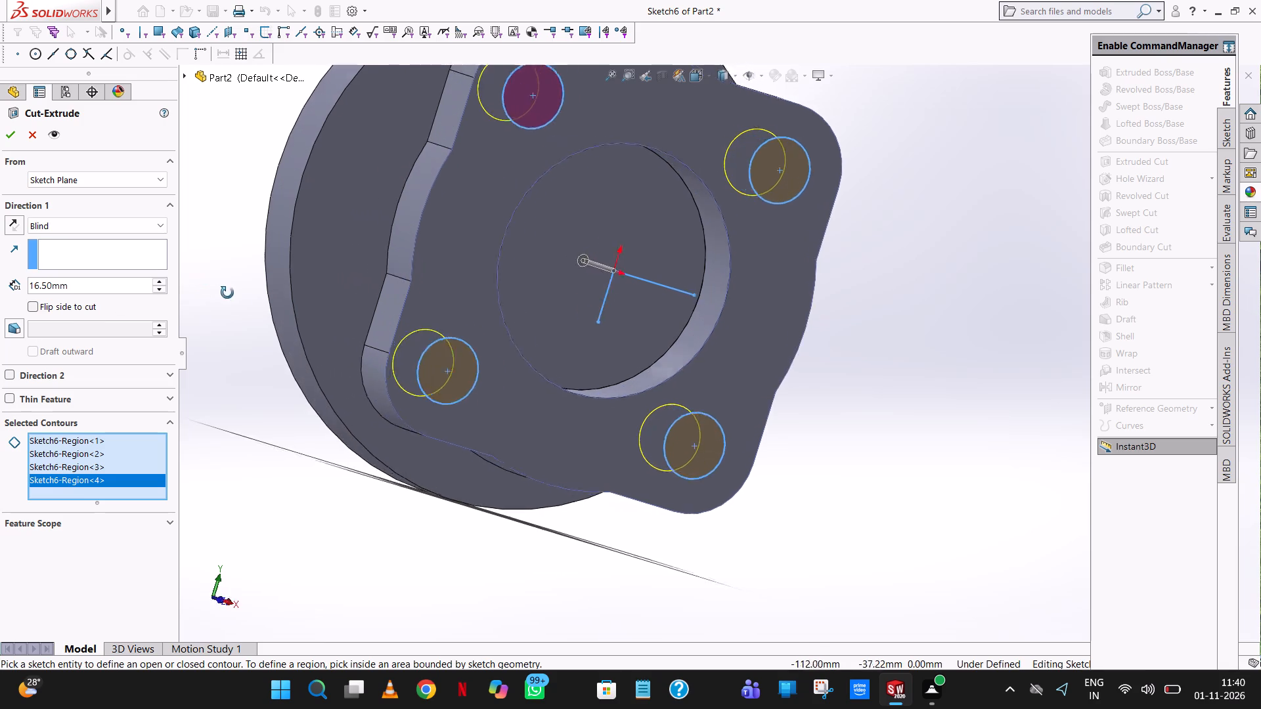
middle_click_drag(227, 293, 305, 462)
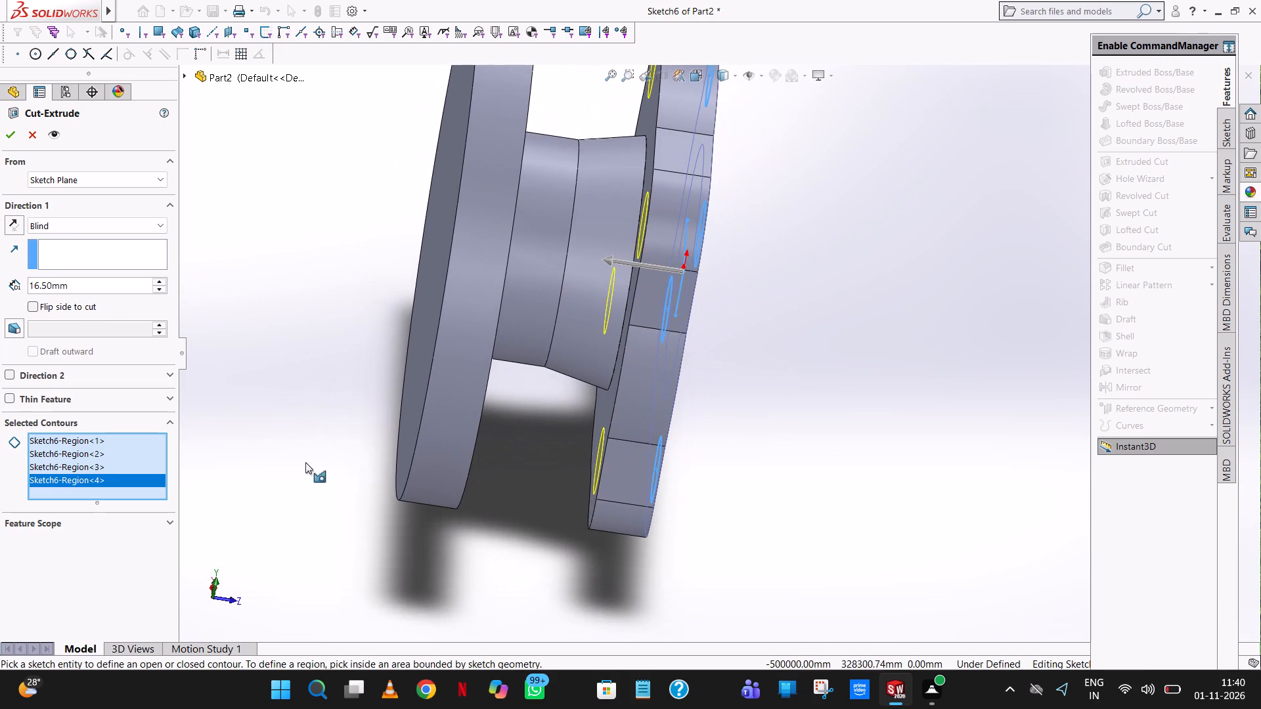
left_click(612, 263)
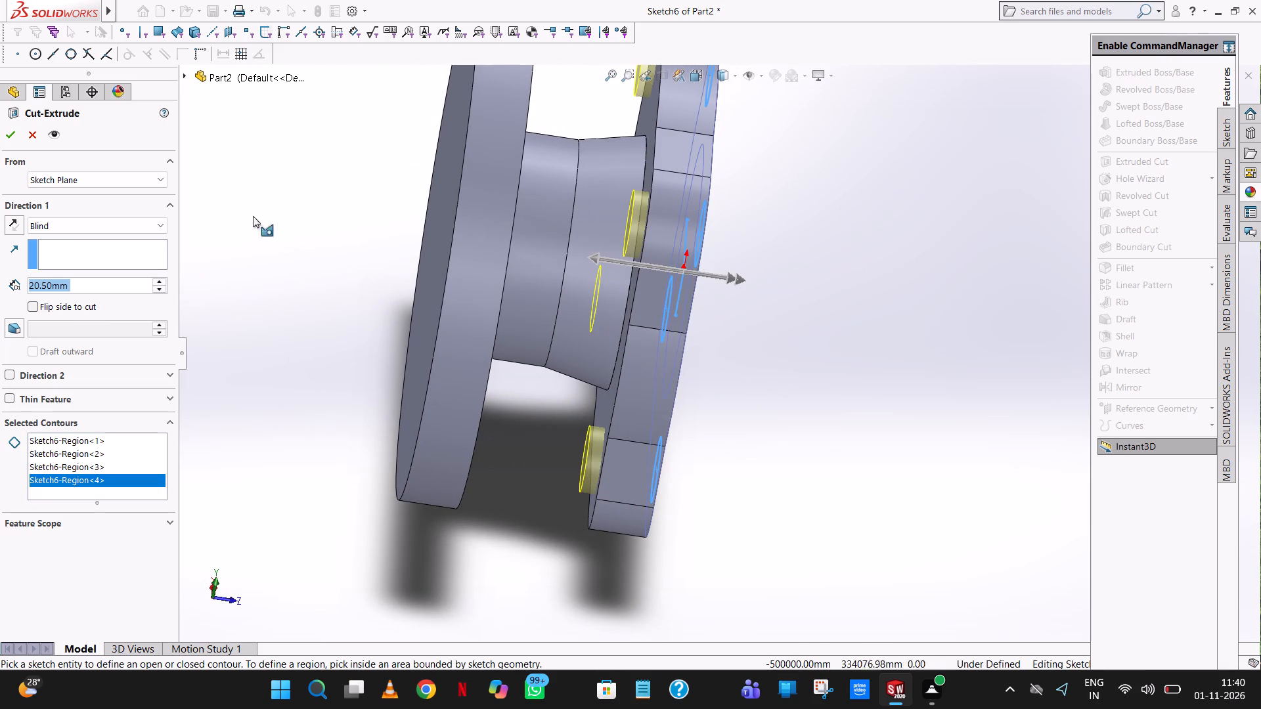
left_click(8, 133)
left_click(305, 186)
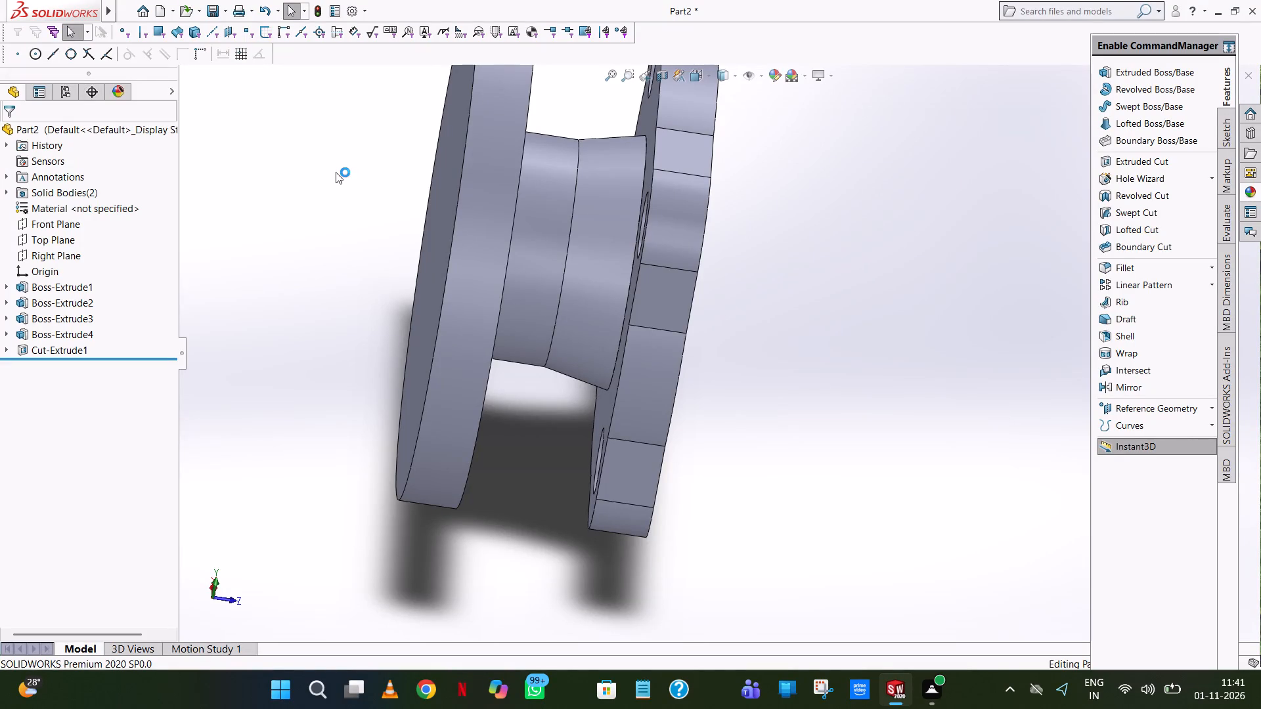
Start an Extruded Cut sketch on the large disc's flat outer face and view the sketch face-on.
middle_click_drag(855, 256, 799, 288)
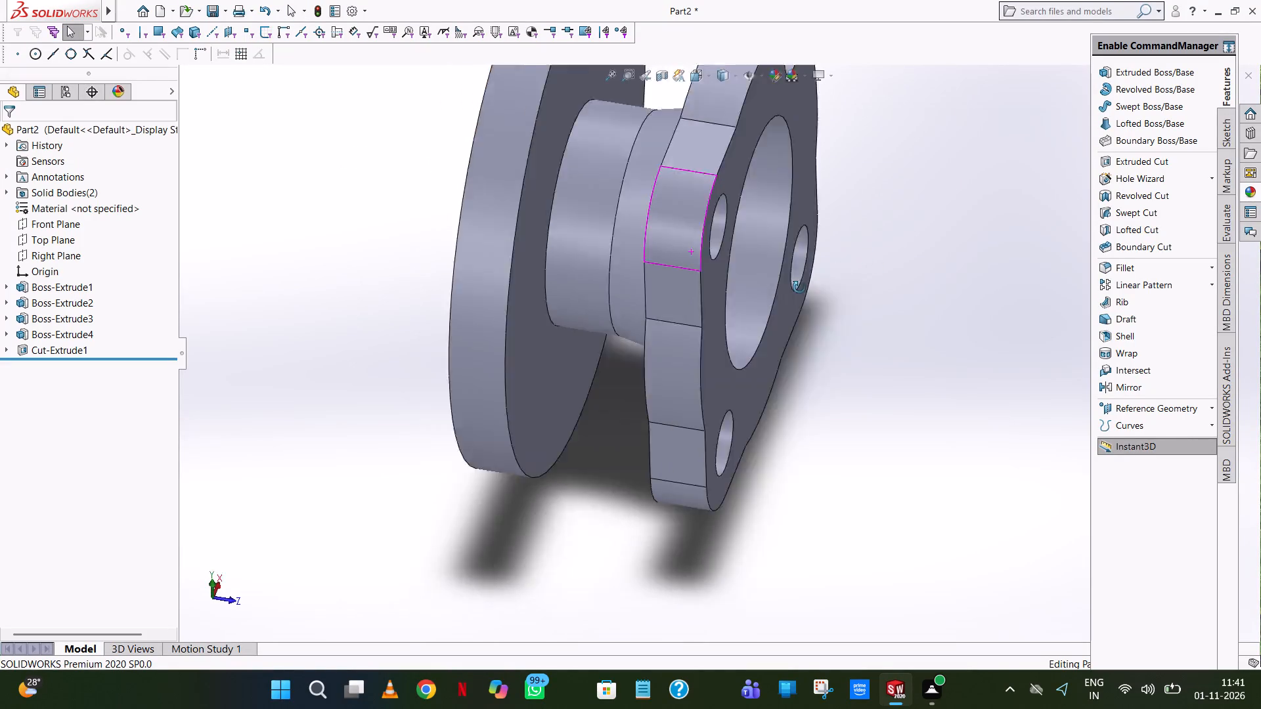
middle_click_drag(799, 288, 801, 217)
scroll(801, 217, "up", 7)
middle_click_drag(768, 226, 899, 243)
scroll(870, 246, "up", 1)
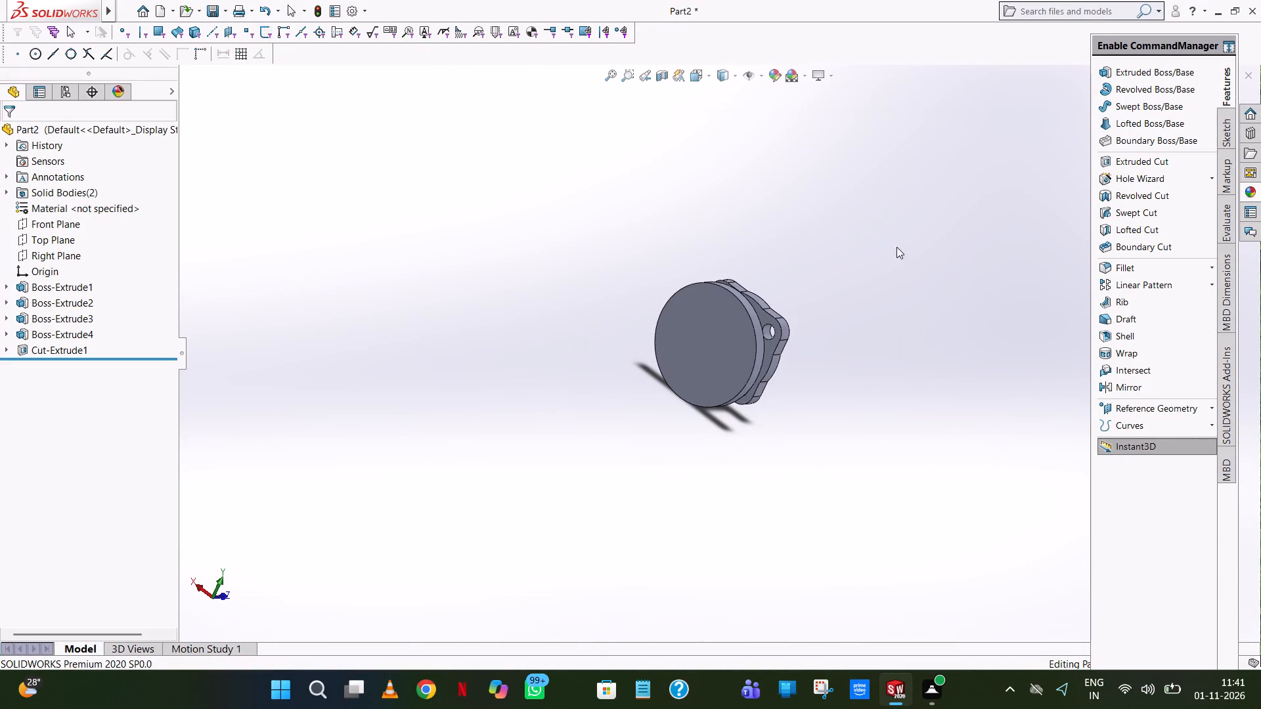
left_click(1126, 158)
left_click(718, 329)
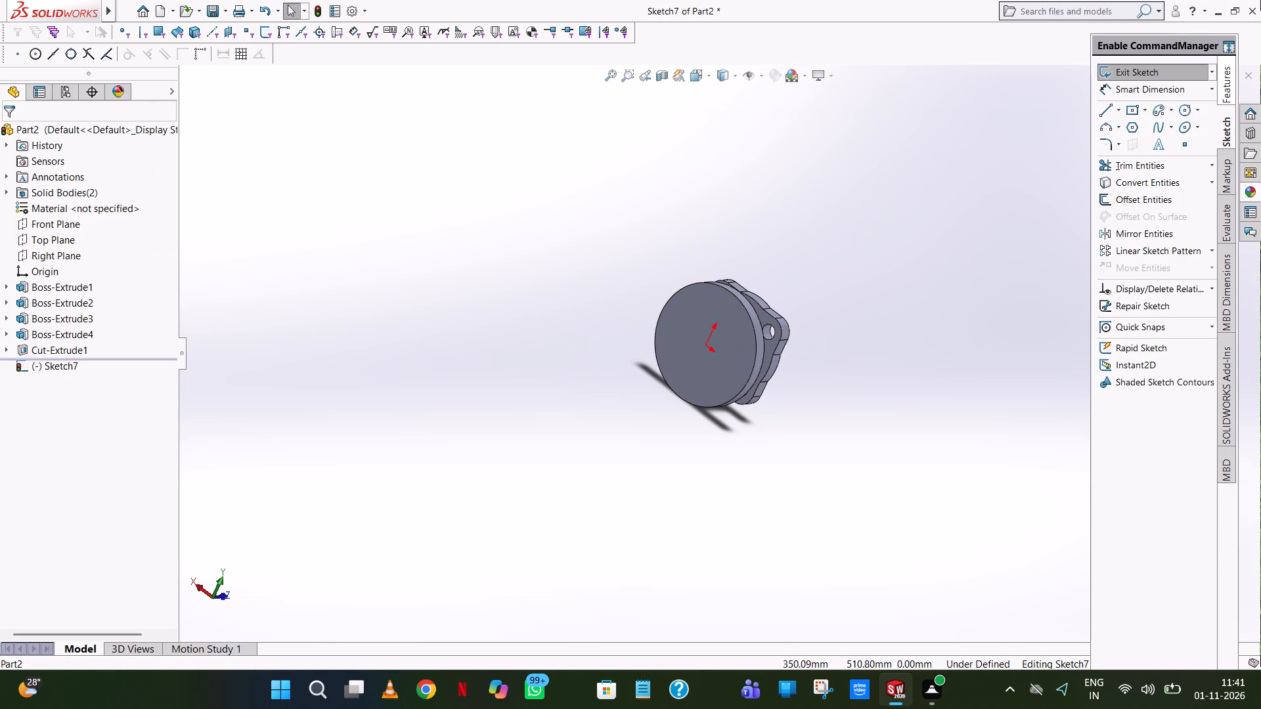
left_click(713, 68)
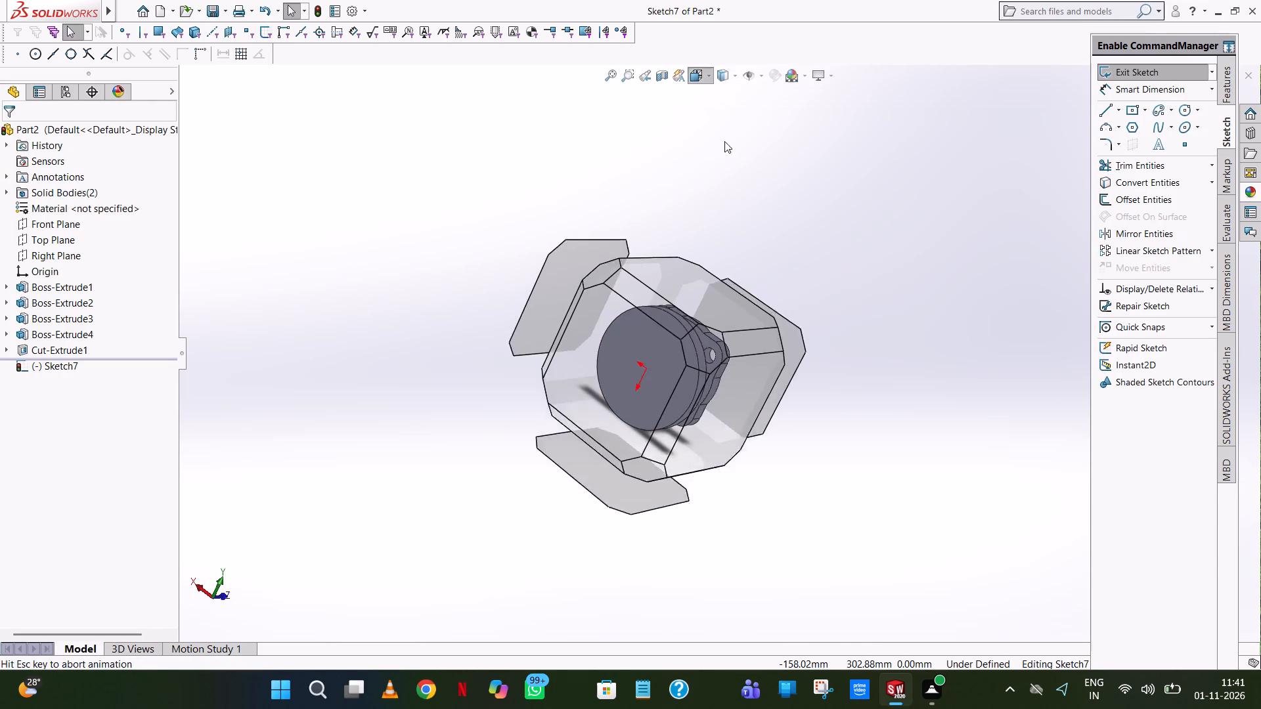
left_click(764, 153)
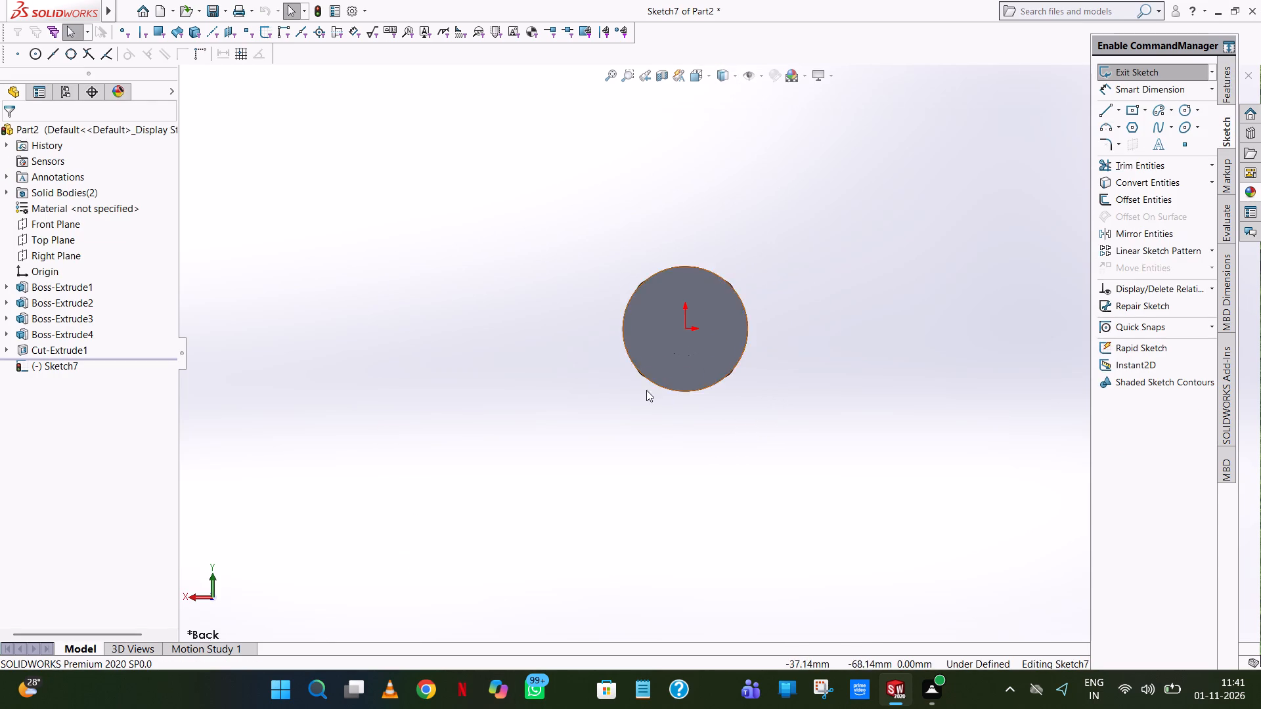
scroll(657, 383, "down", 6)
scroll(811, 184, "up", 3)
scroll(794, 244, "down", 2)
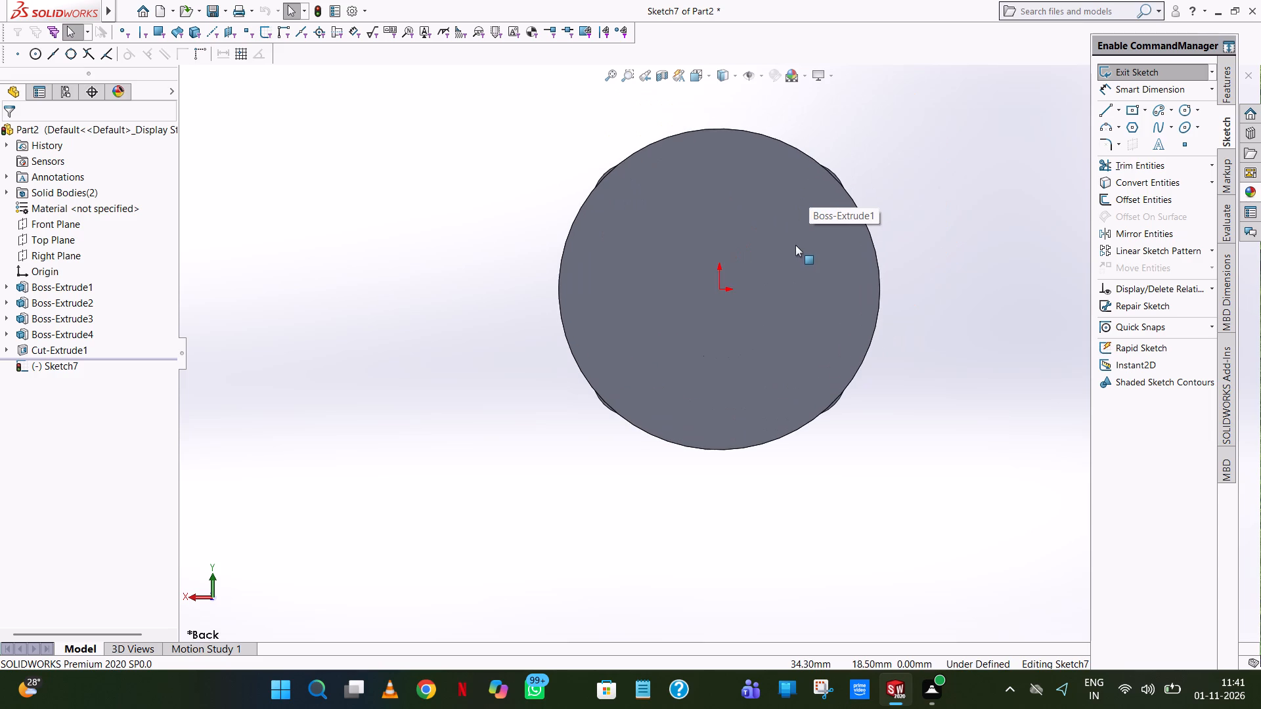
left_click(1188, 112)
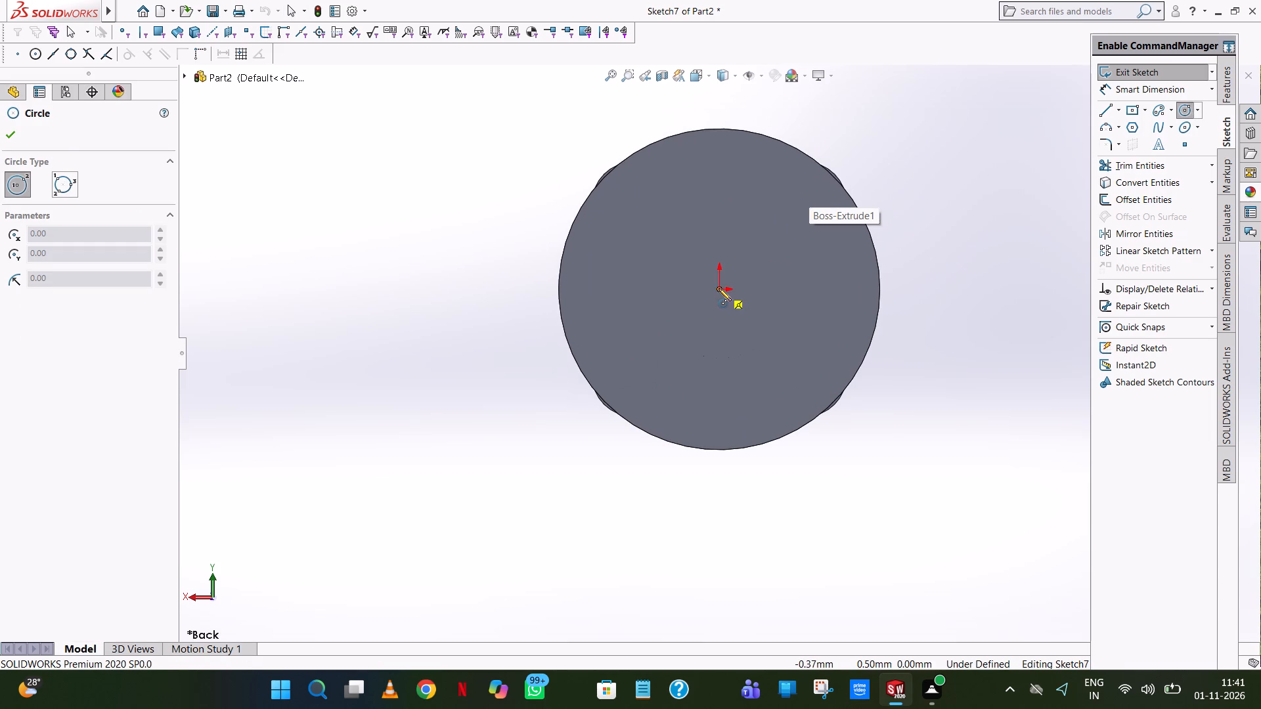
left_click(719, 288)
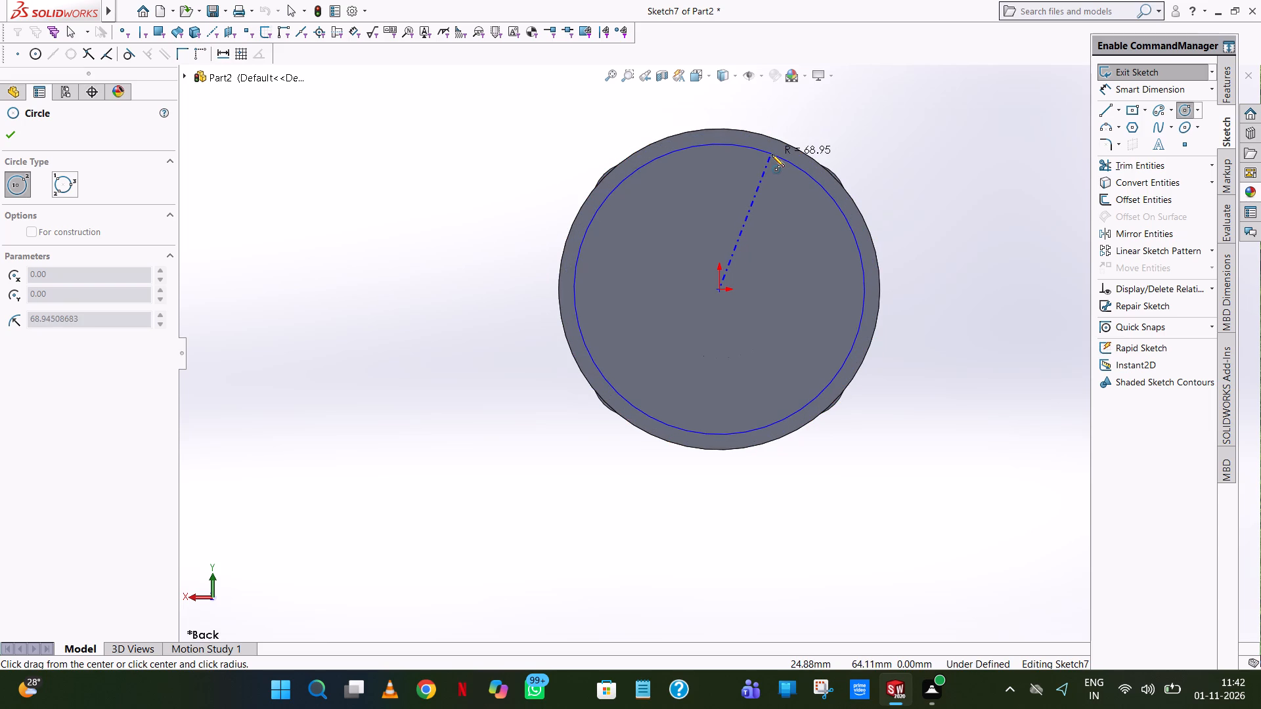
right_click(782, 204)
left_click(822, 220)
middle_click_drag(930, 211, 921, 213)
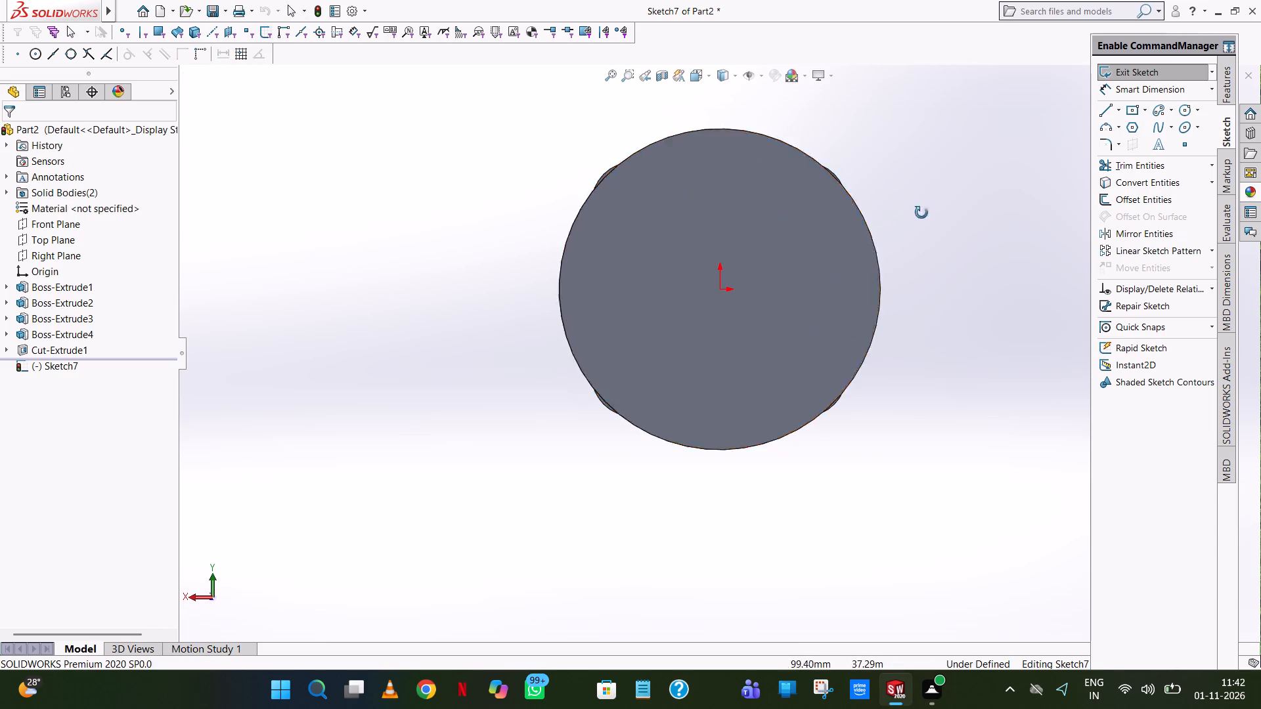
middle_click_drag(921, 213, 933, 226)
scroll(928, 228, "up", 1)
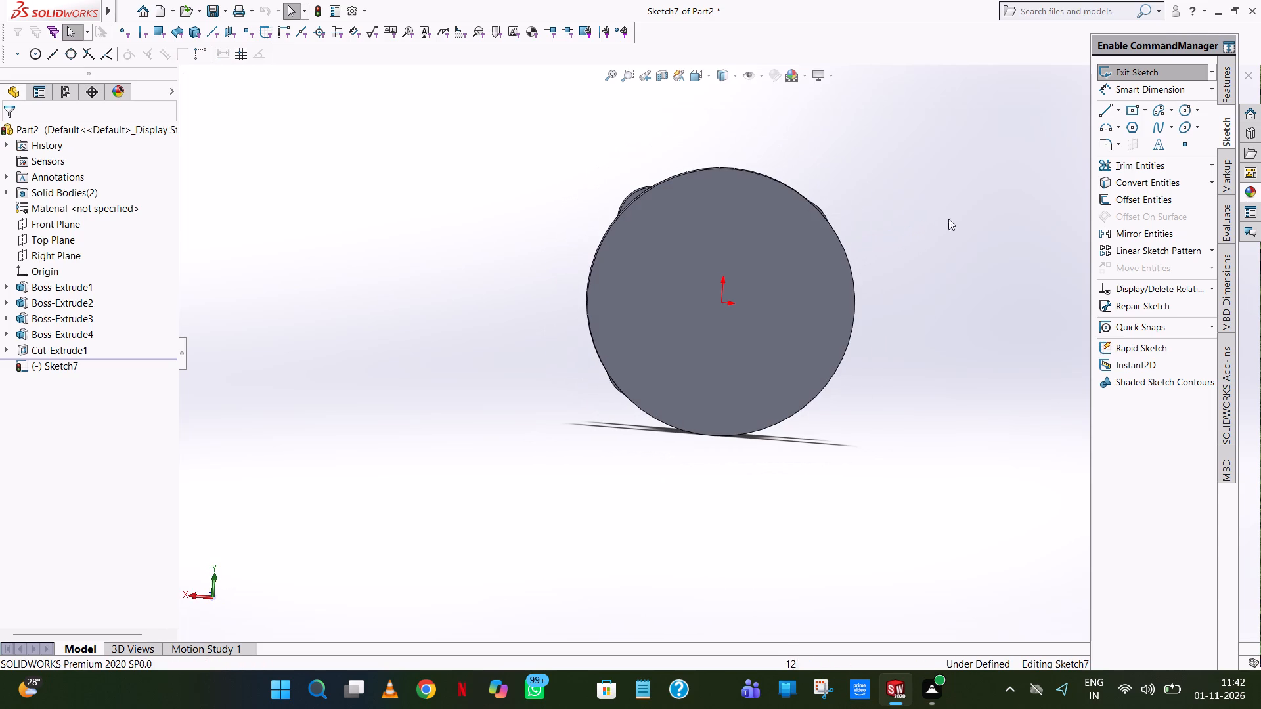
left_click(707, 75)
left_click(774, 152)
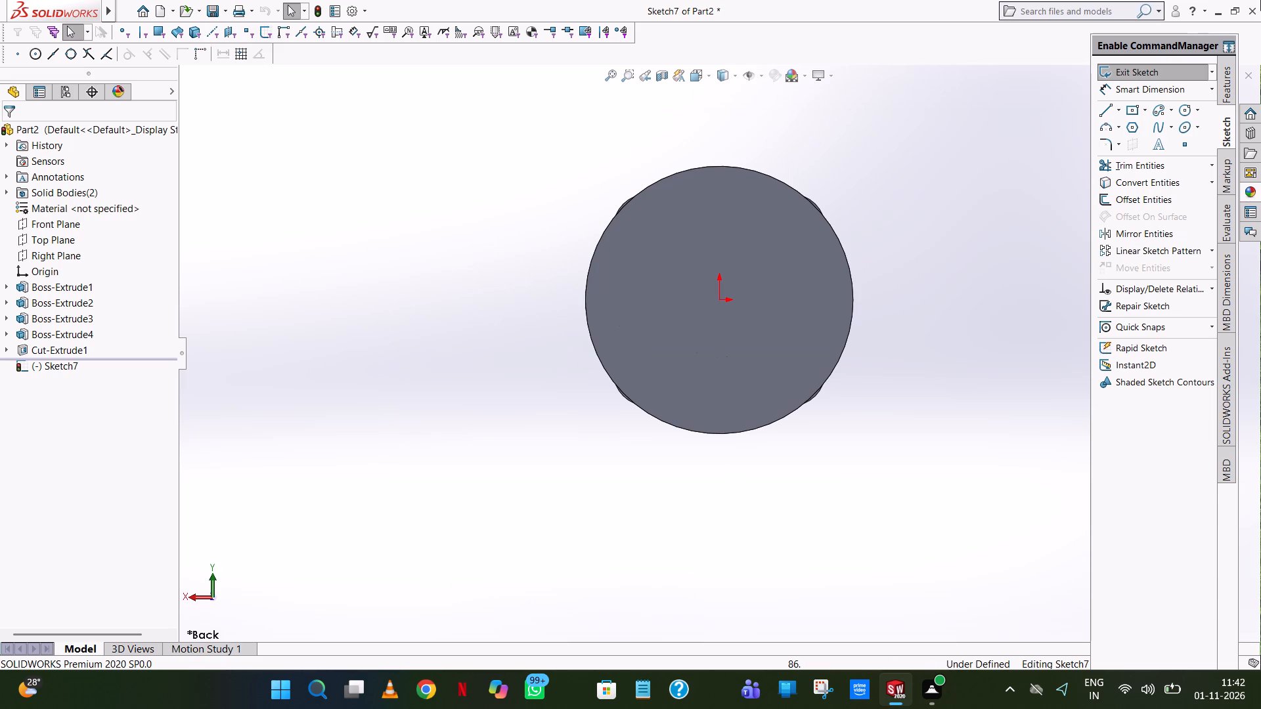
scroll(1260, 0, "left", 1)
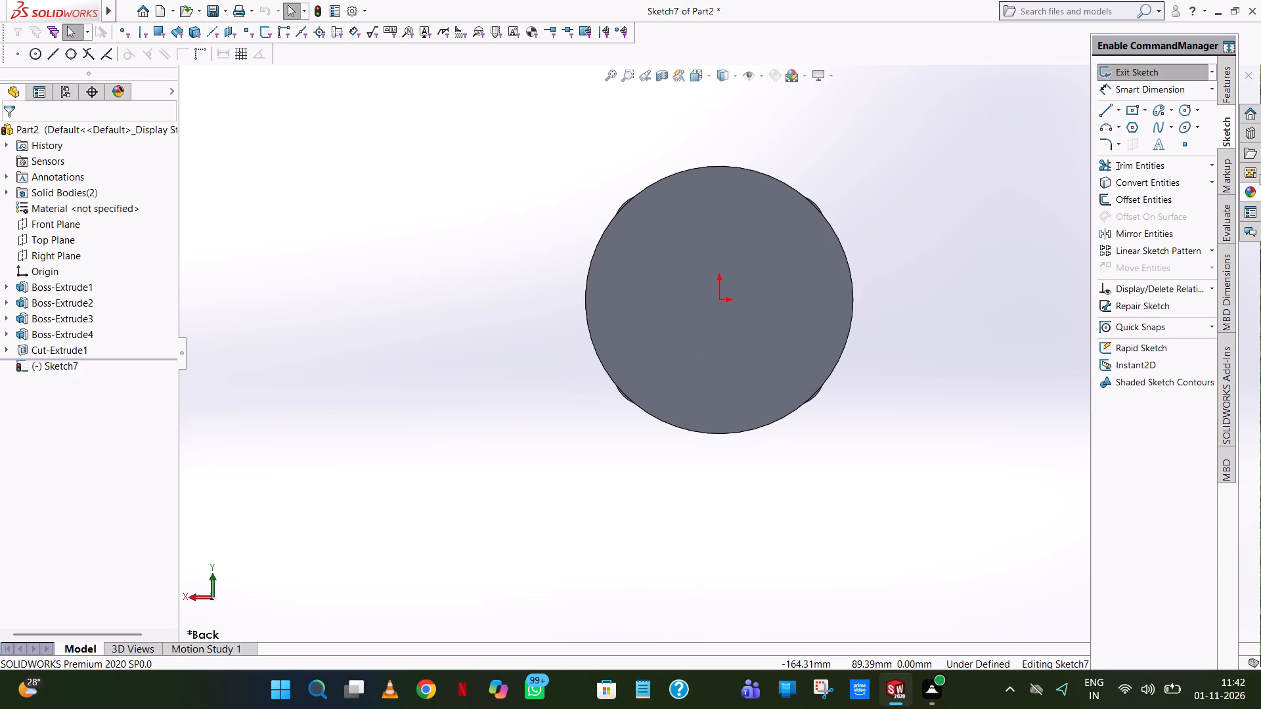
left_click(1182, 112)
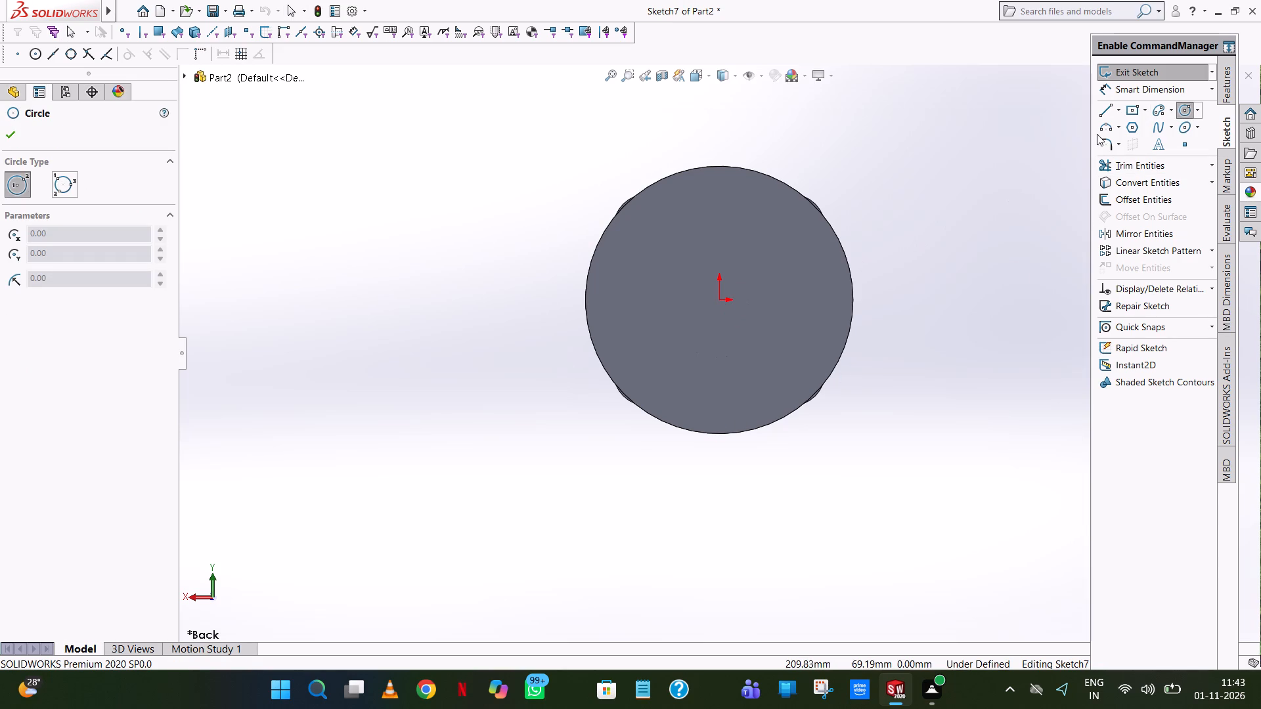
Sketch a horizontal line from the origin toward the disc's right edge and set its length to 85.3/2 (42.65 mm).
left_click(1104, 109)
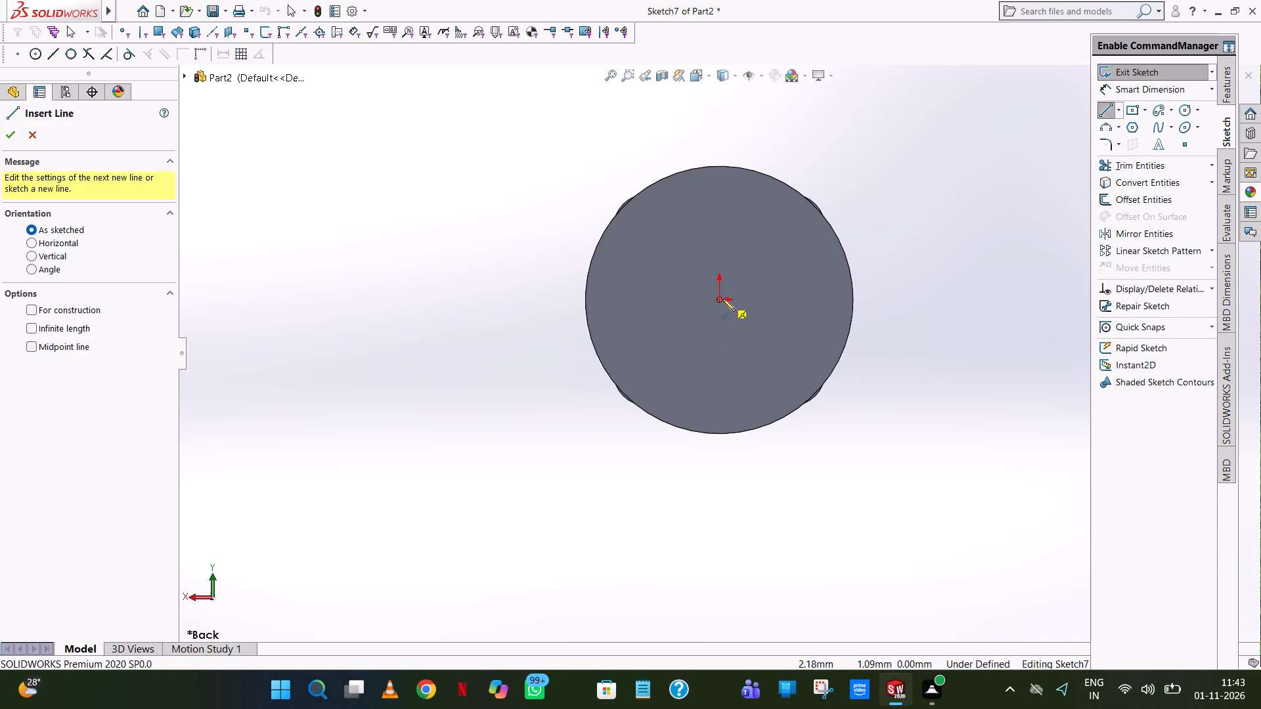
left_click(720, 299)
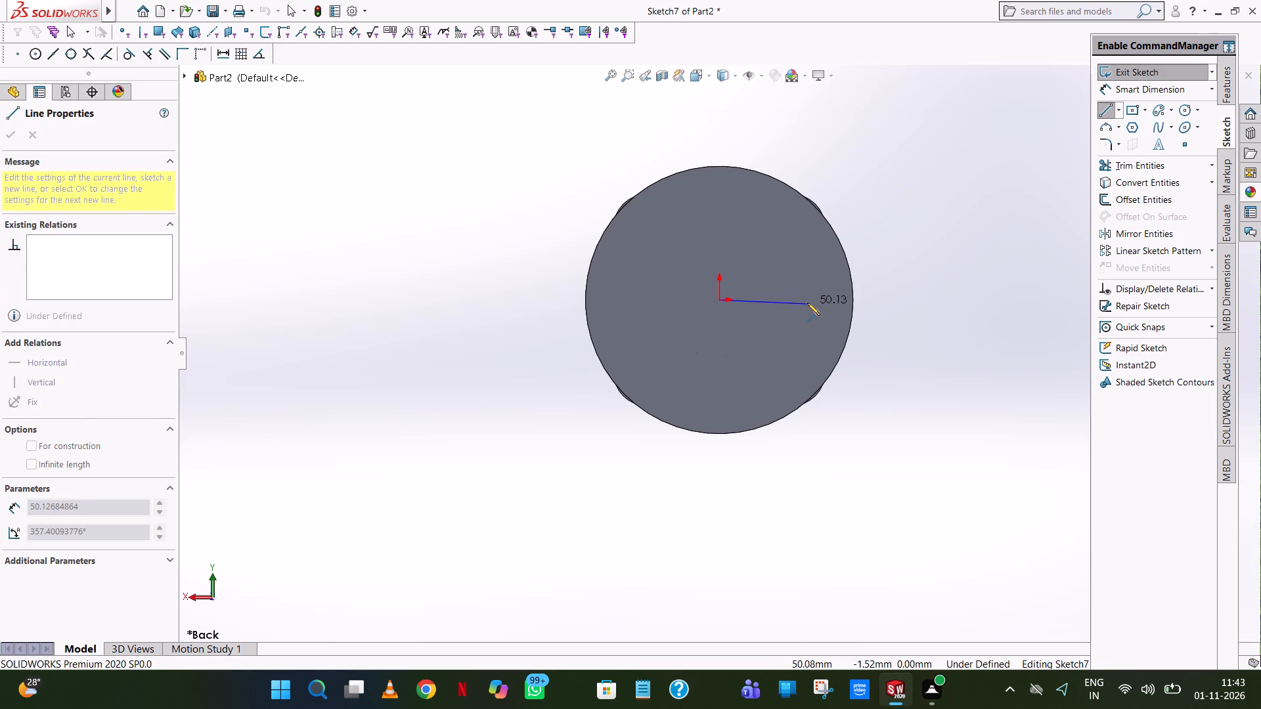
left_click(807, 301)
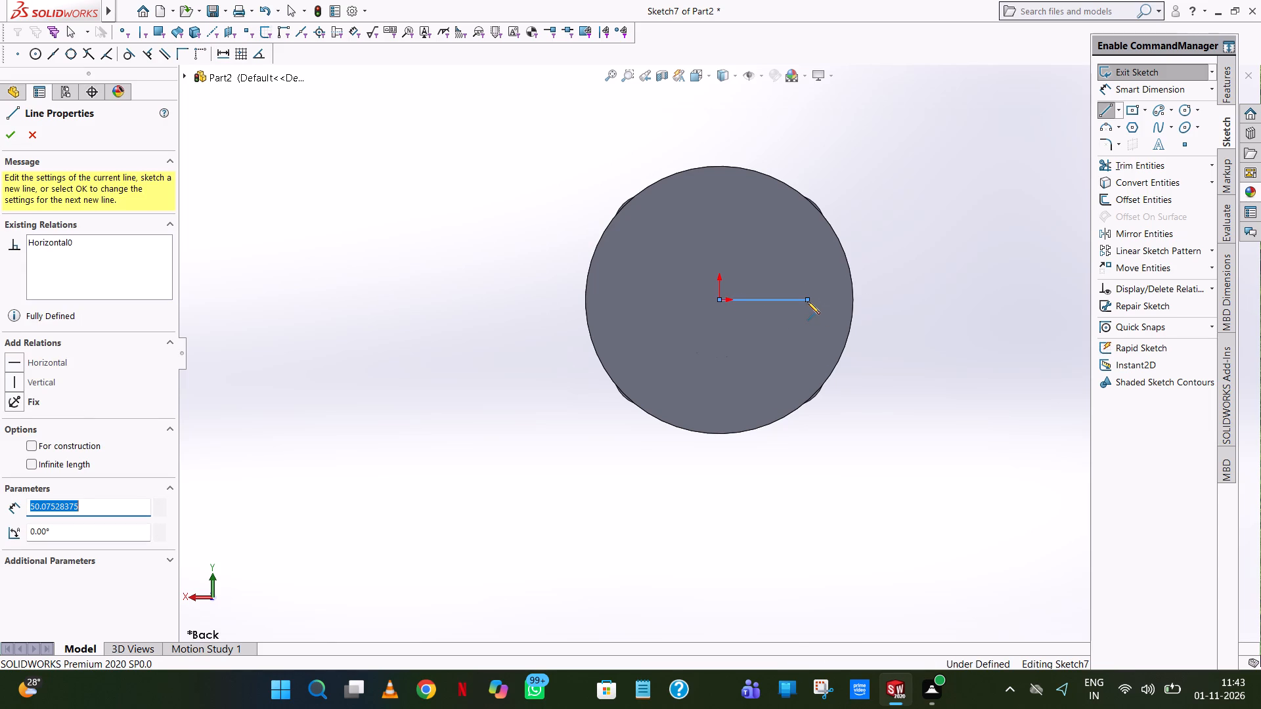
type("85.")
right_click(807, 301)
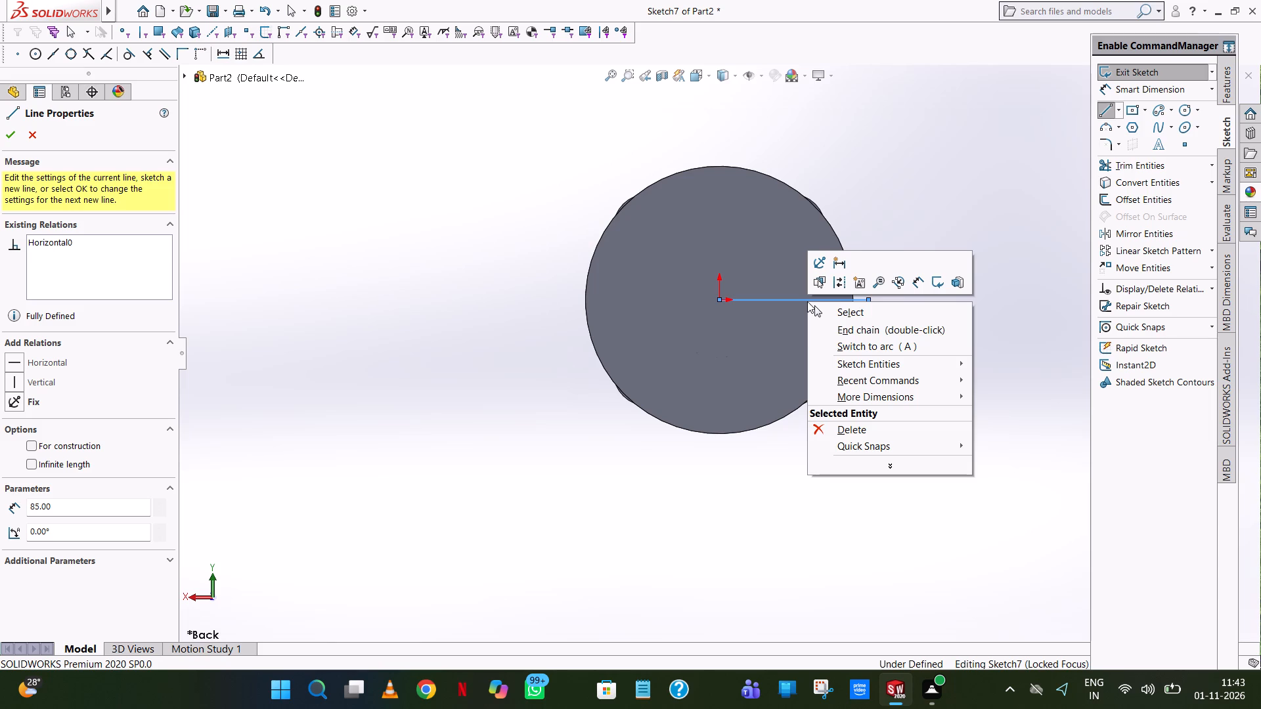
right_click(807, 301)
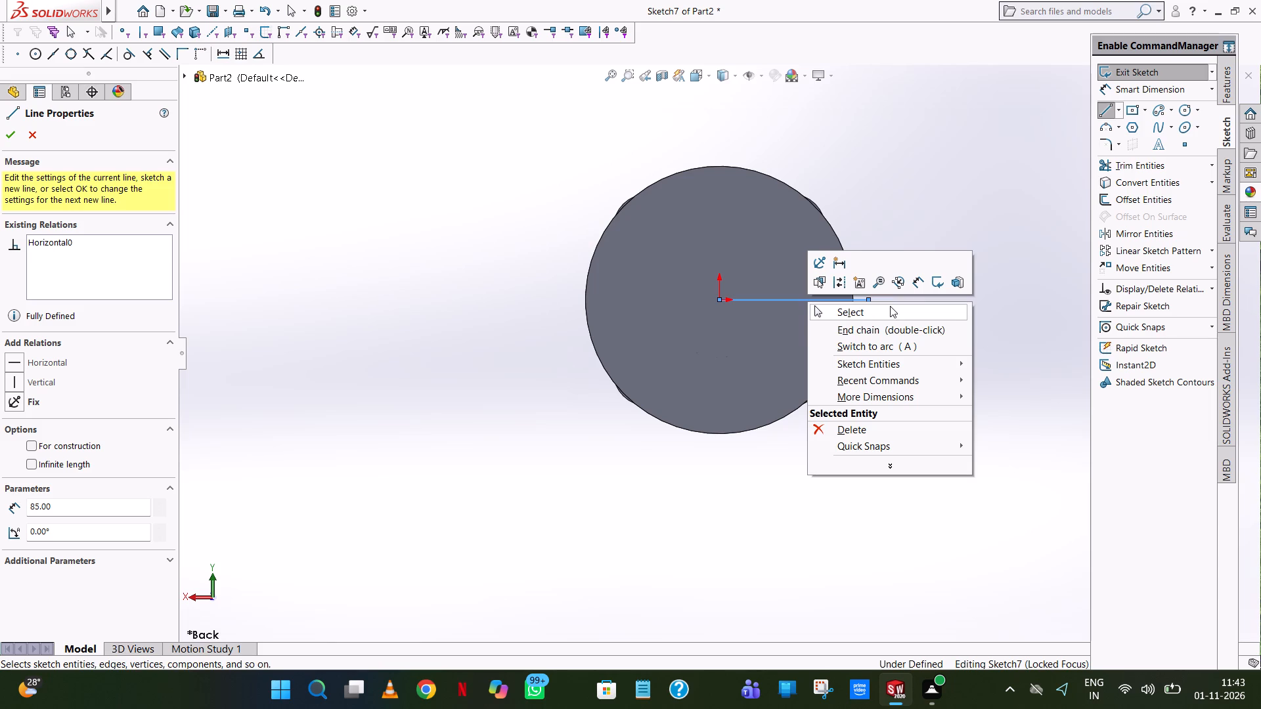
left_click(890, 306)
left_click(827, 299)
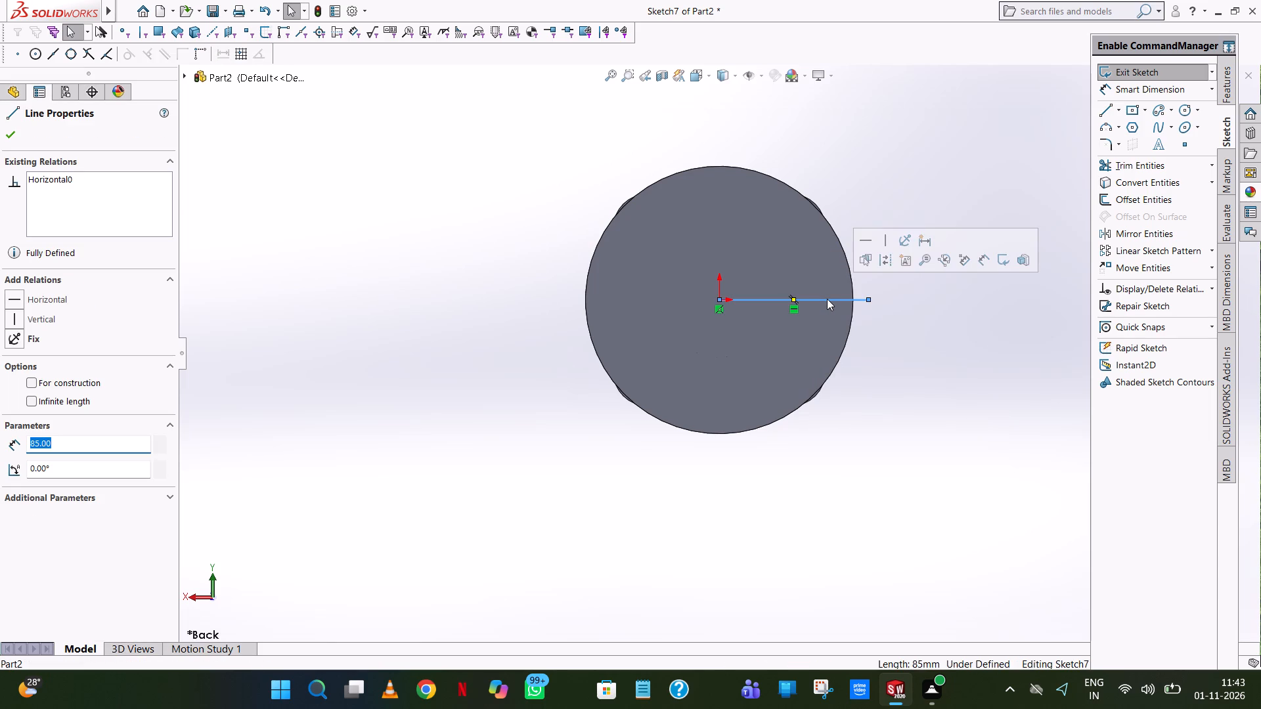
type("85.3/2")
key("Return")
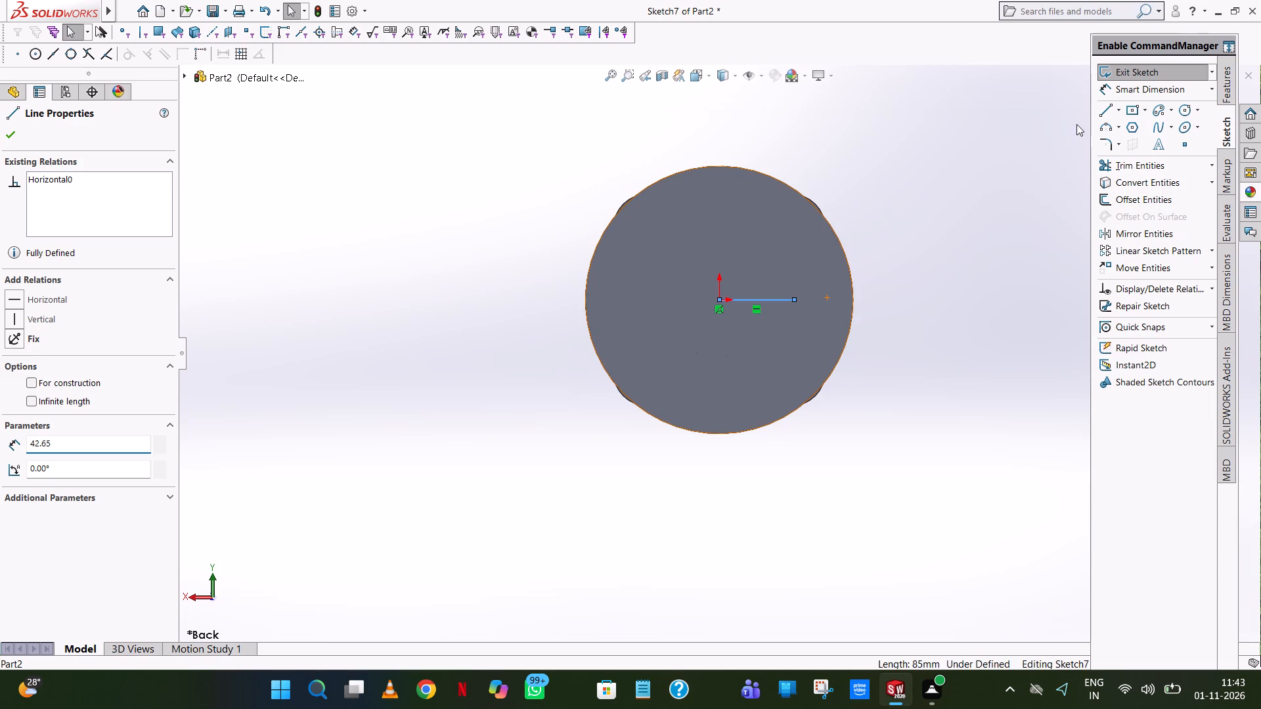
left_click(937, 198)
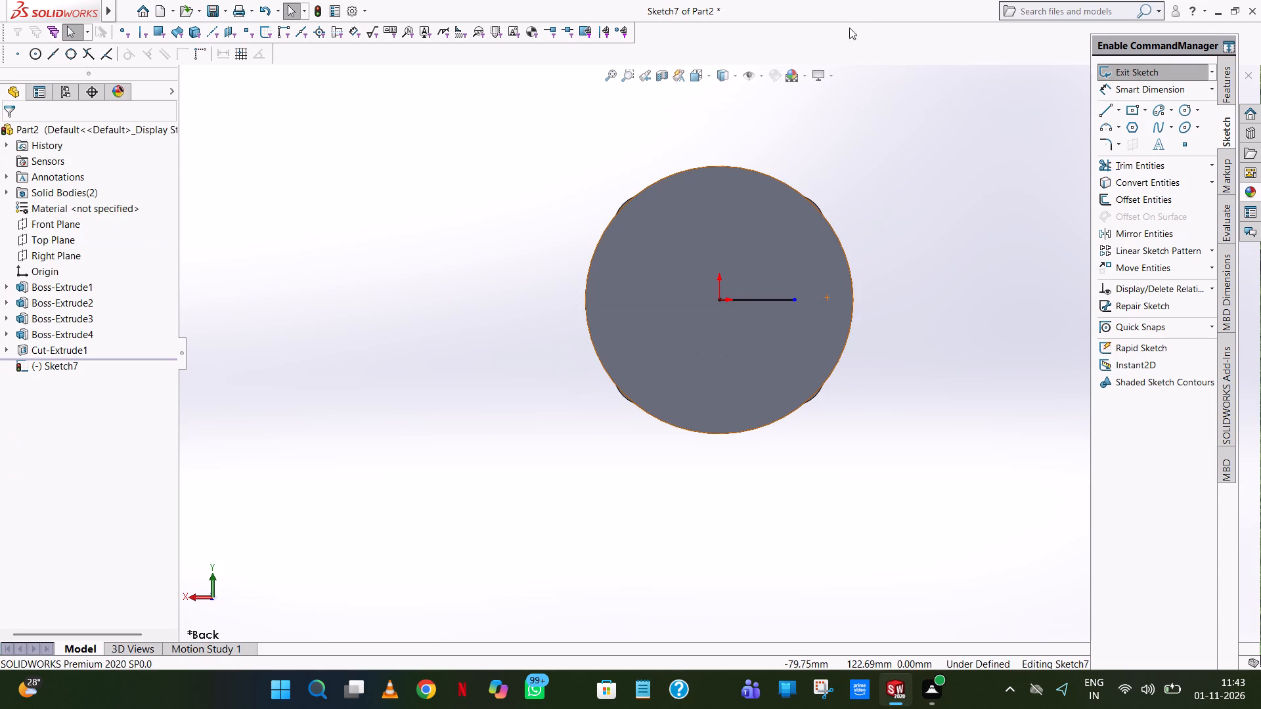
Sketch a vertical line downward from the horizontal line's outer end and set its length to 85.3/2 (42.65 mm).
left_click(1107, 107)
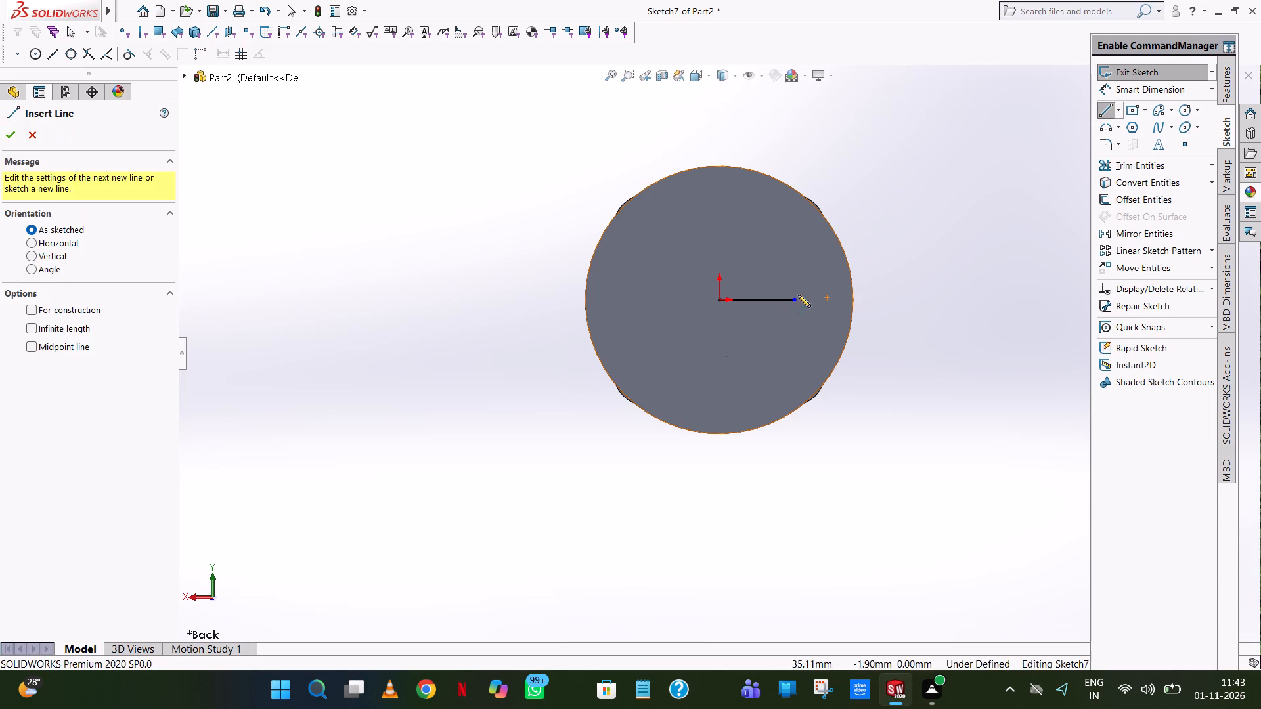
left_click(795, 299)
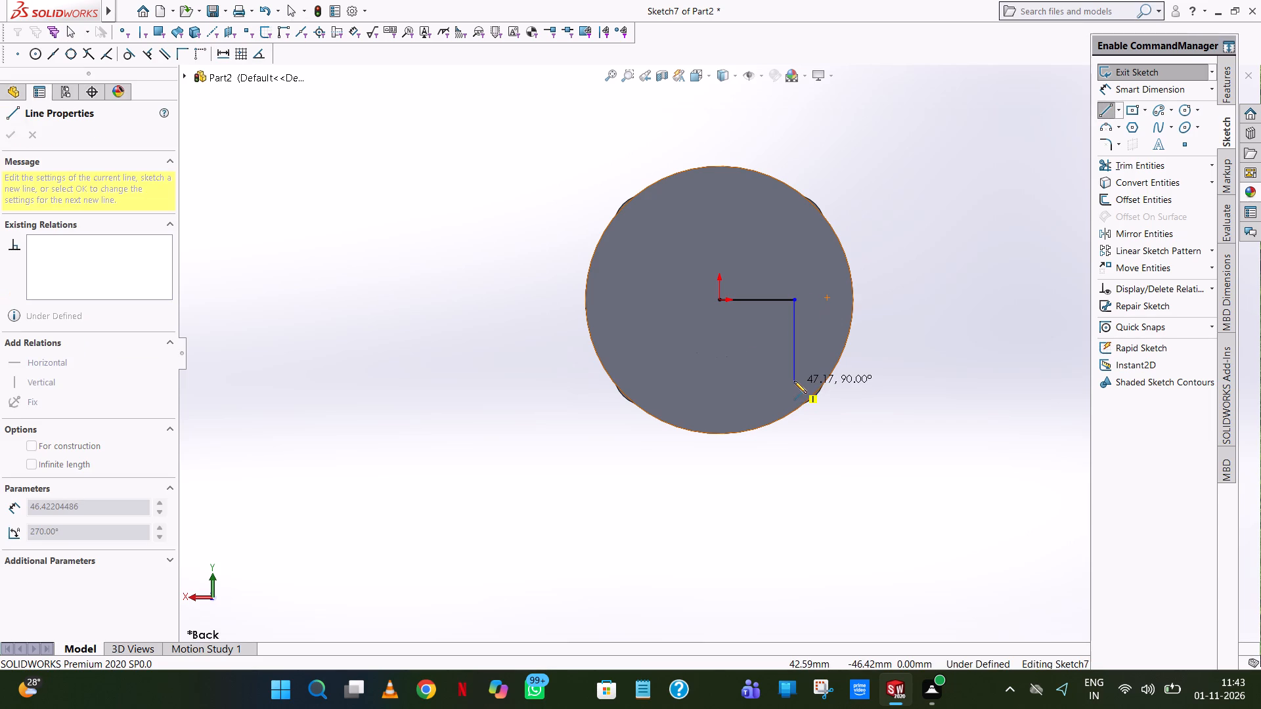
left_click(794, 381)
right_click(794, 380)
left_click(862, 390)
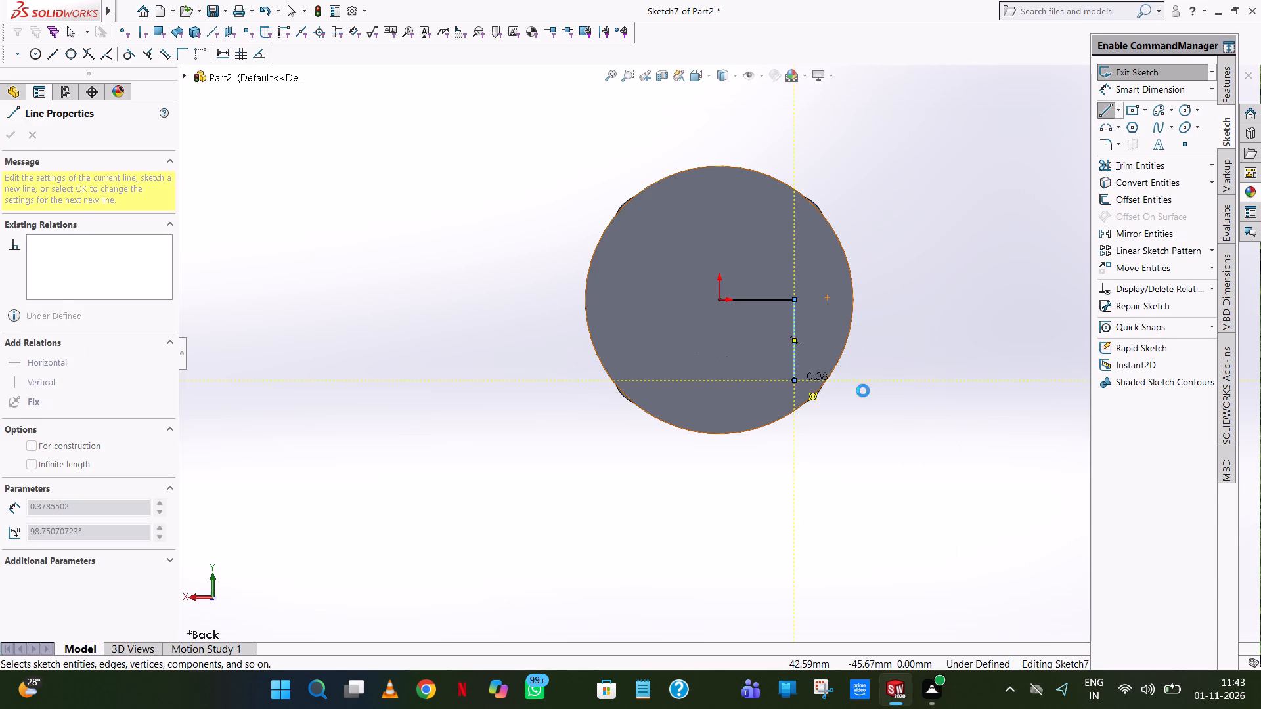
left_click(791, 340)
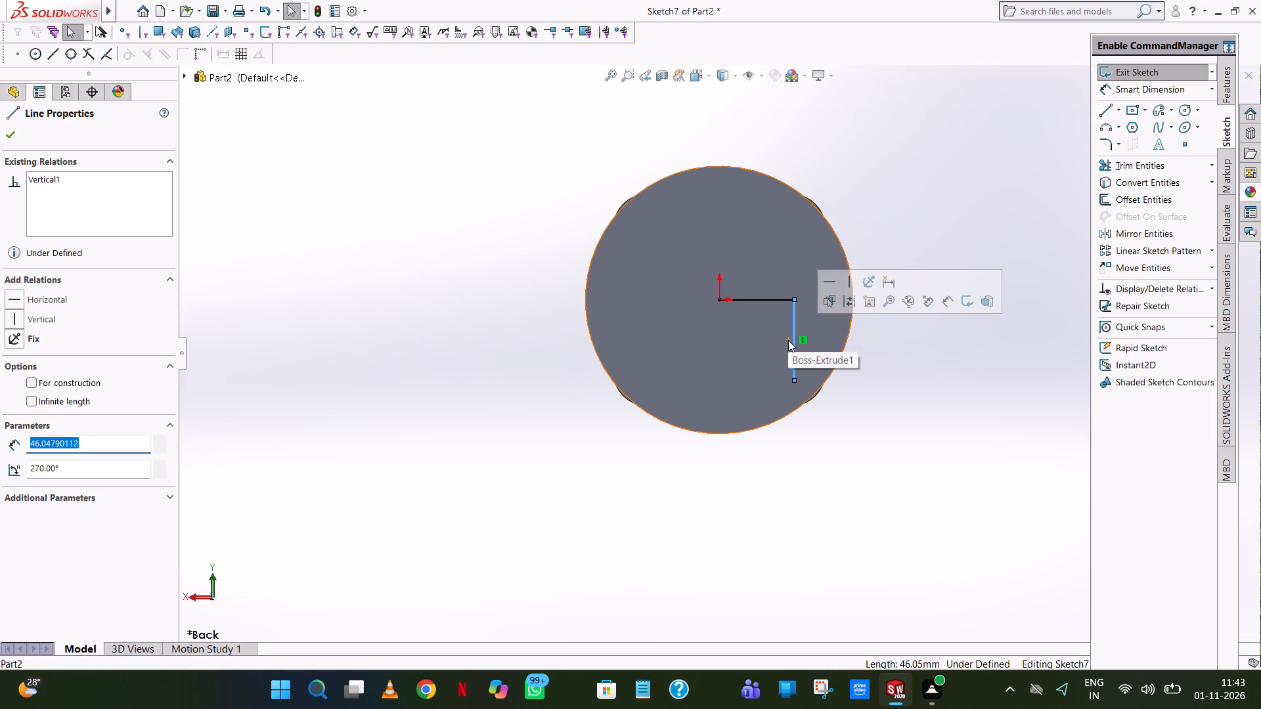
type("85.3/2")
key("Return")
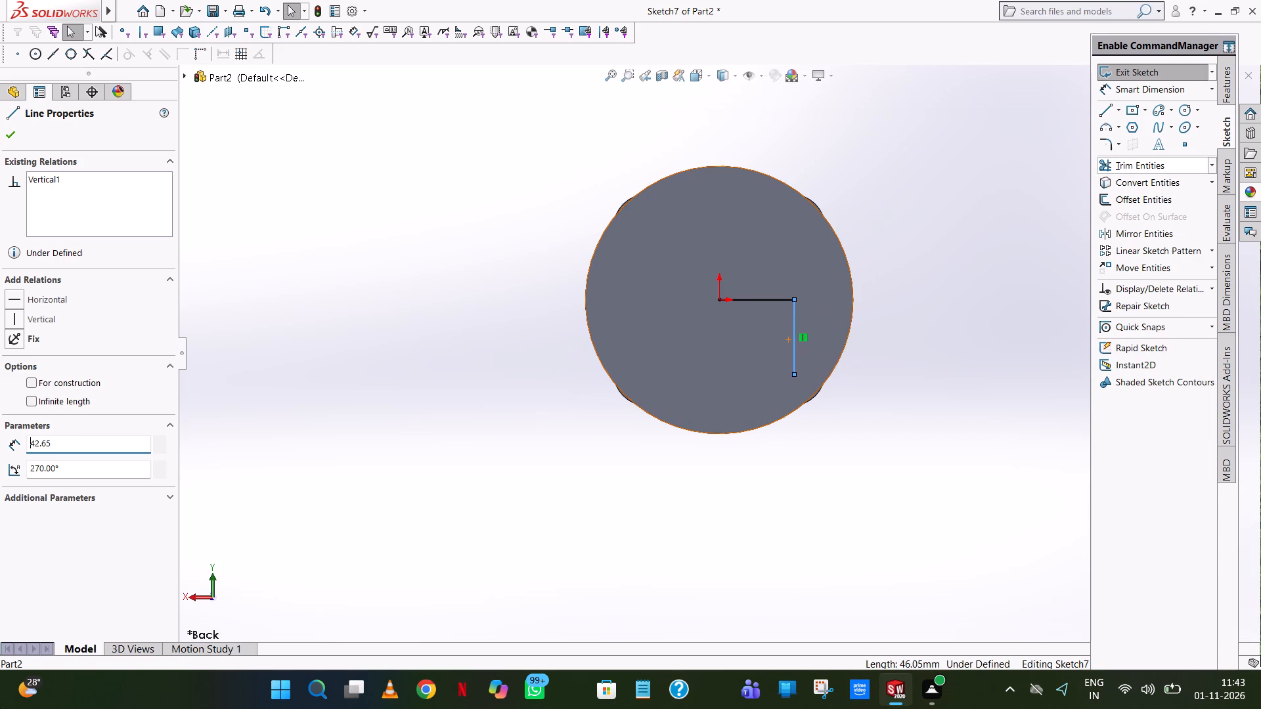
left_click(898, 281)
Sketch a vertical line upward from the horizontal line's outer end and set its length to 85.3/2 (42.65 mm).
left_click(1109, 108)
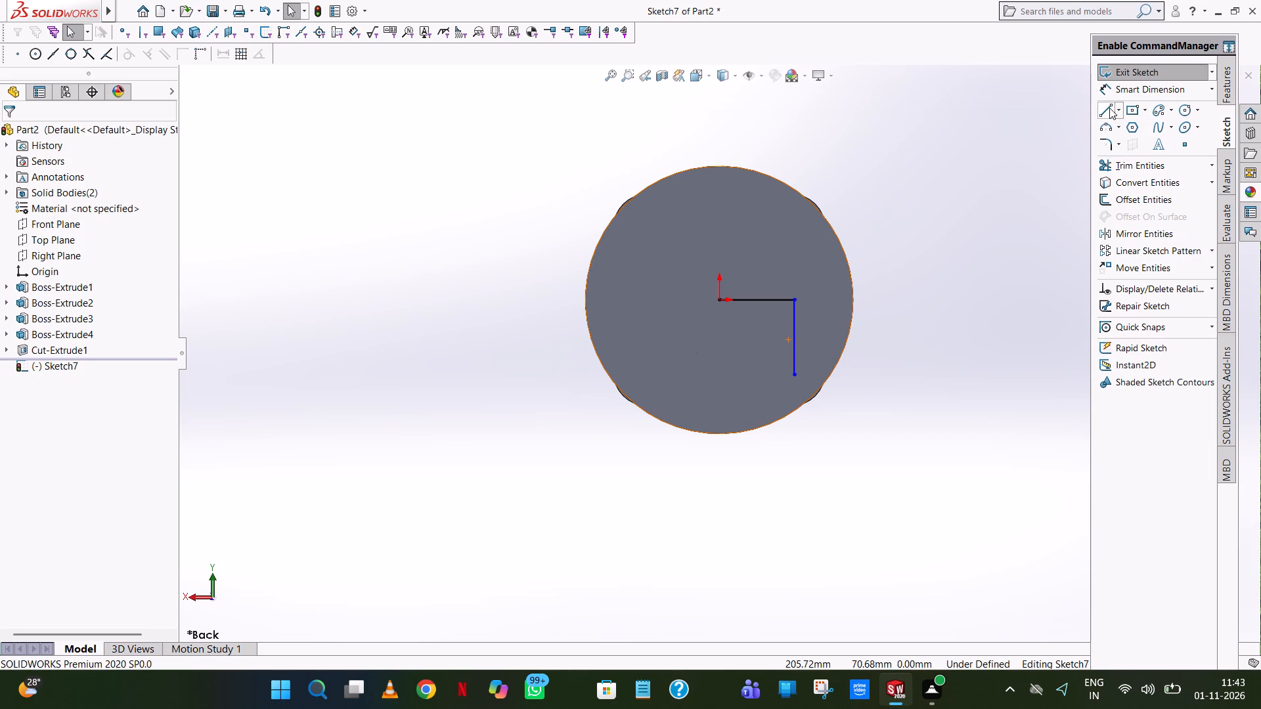
left_click(795, 299)
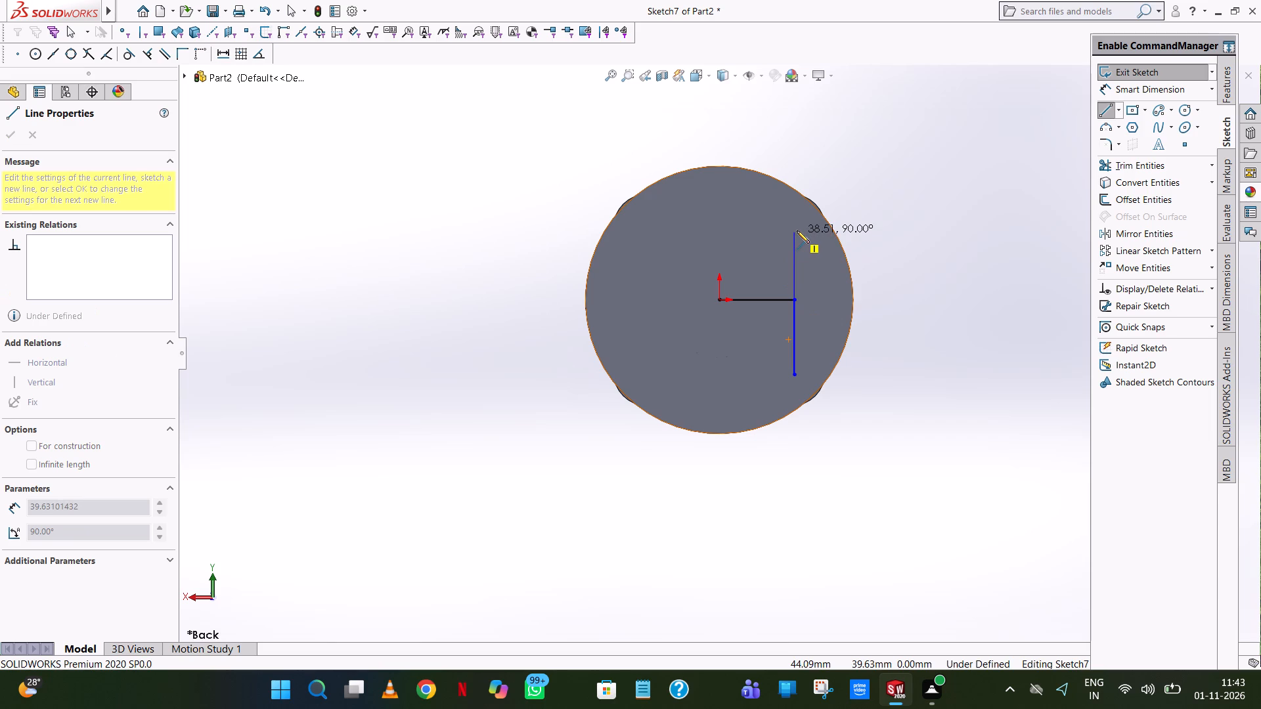
left_click(797, 230)
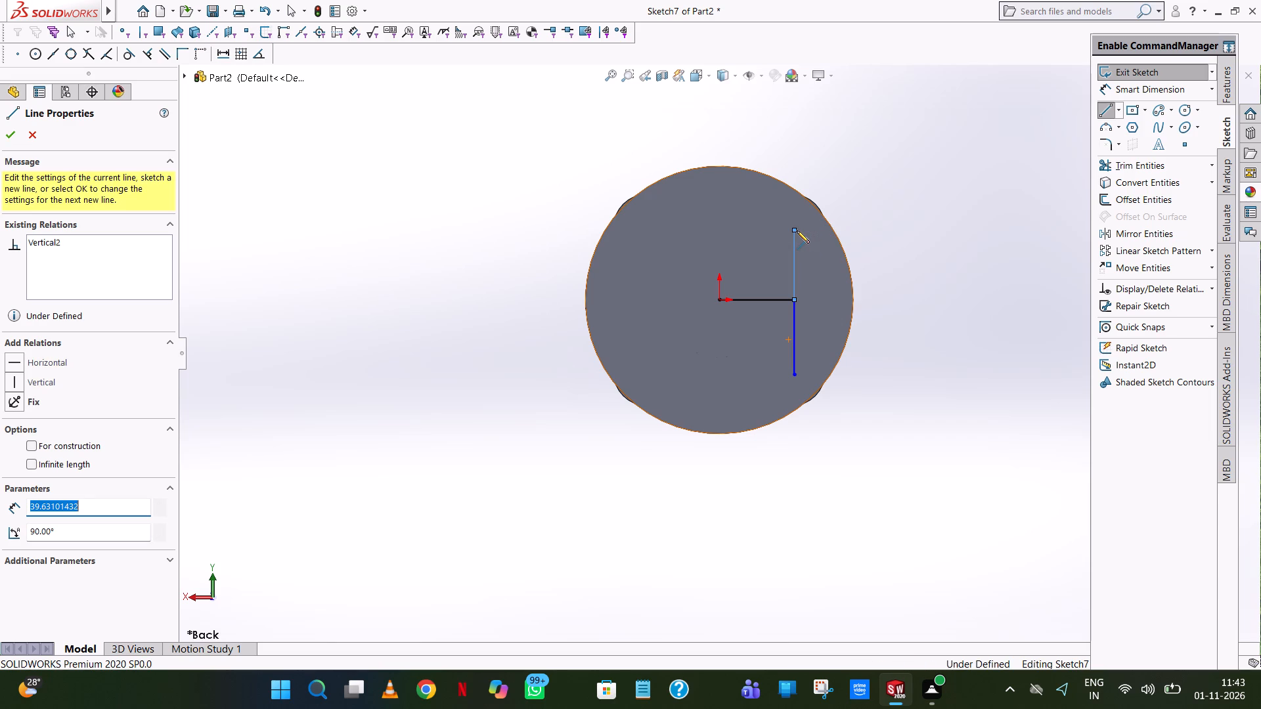
type("85.3/2")
key("Return")
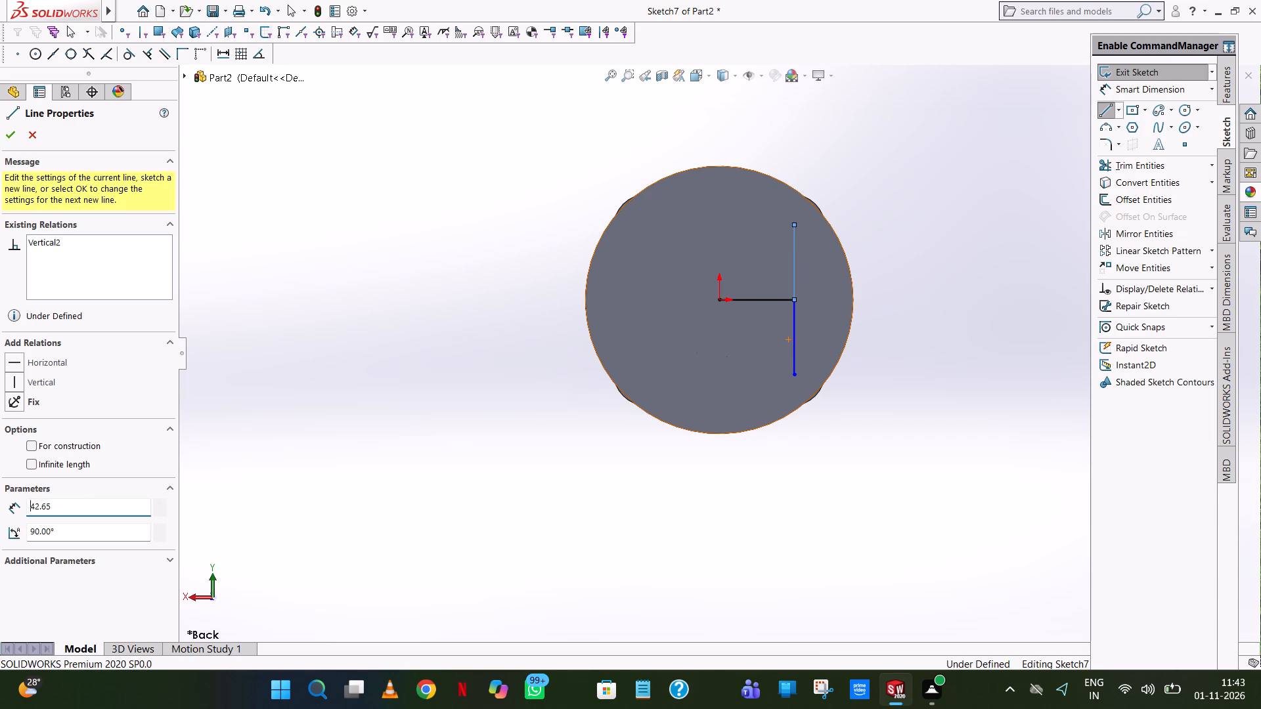
right_click(797, 230)
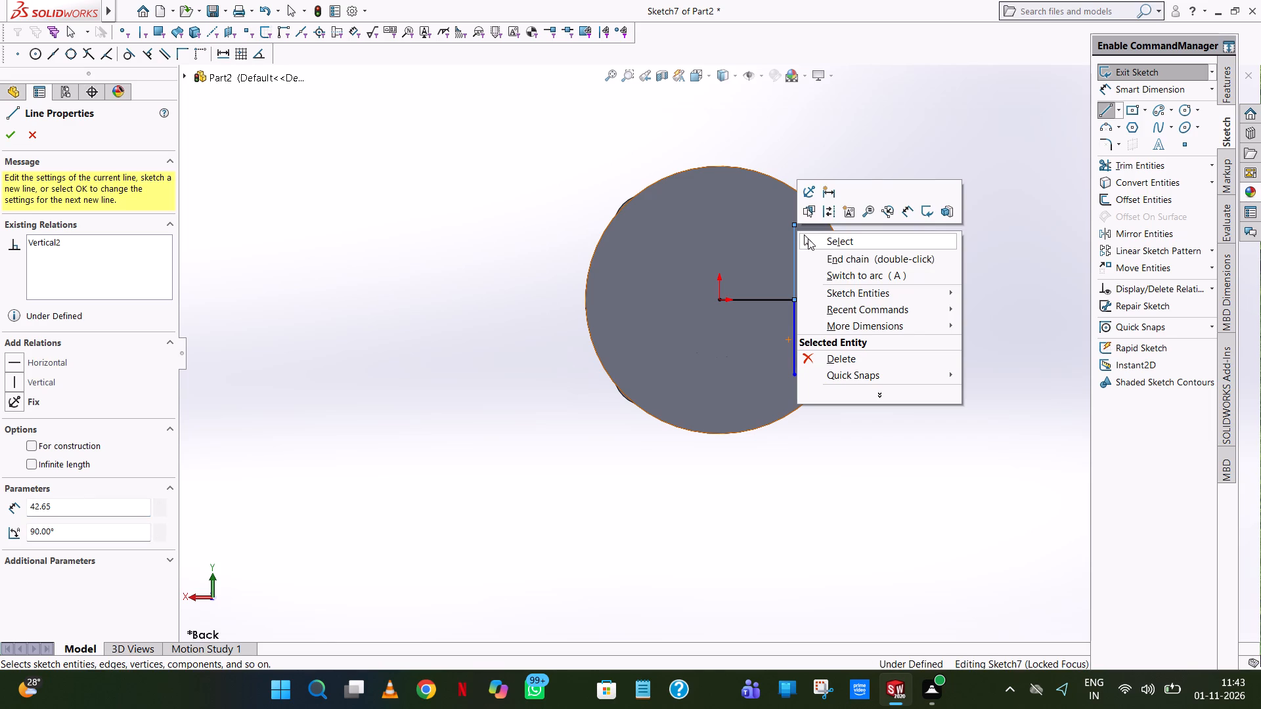
left_click(817, 241)
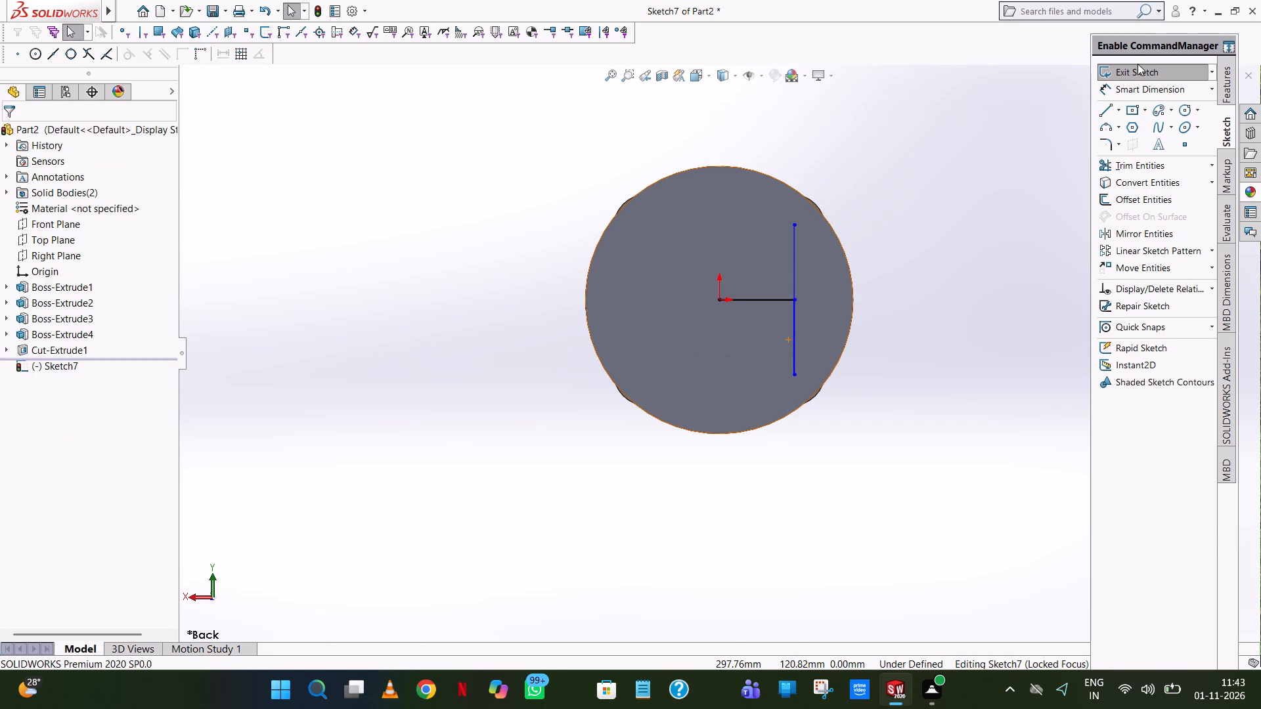
Sketch a horizontal line leftward from the upper end of the vertical line and set its length to 85.3 mm.
left_click(1101, 106)
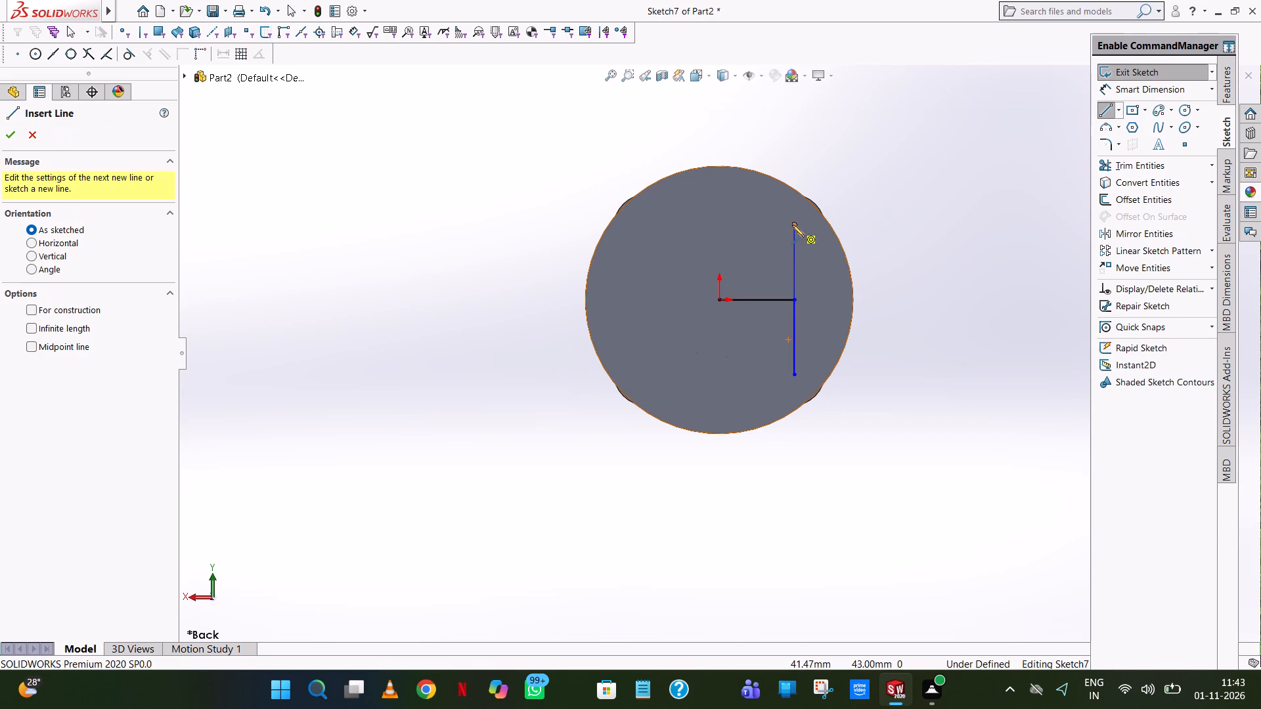
left_click(792, 225)
left_click(665, 225)
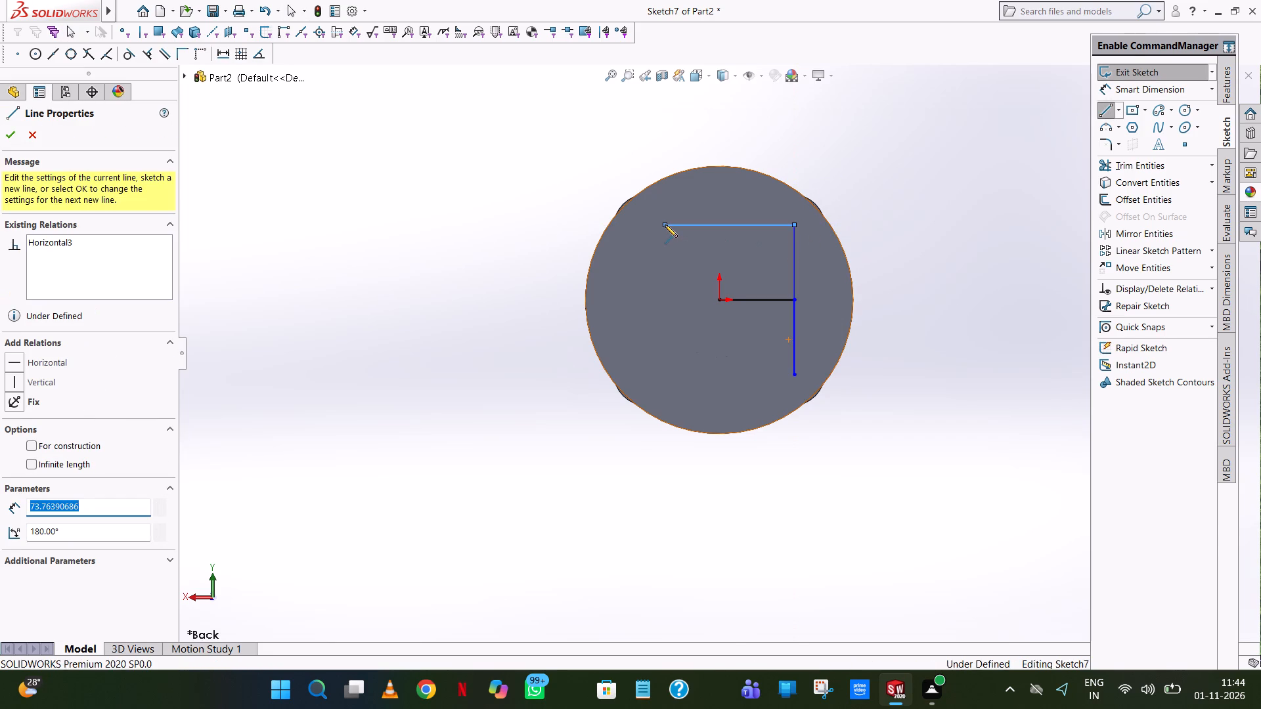
type("85.3/2")
key("Return")
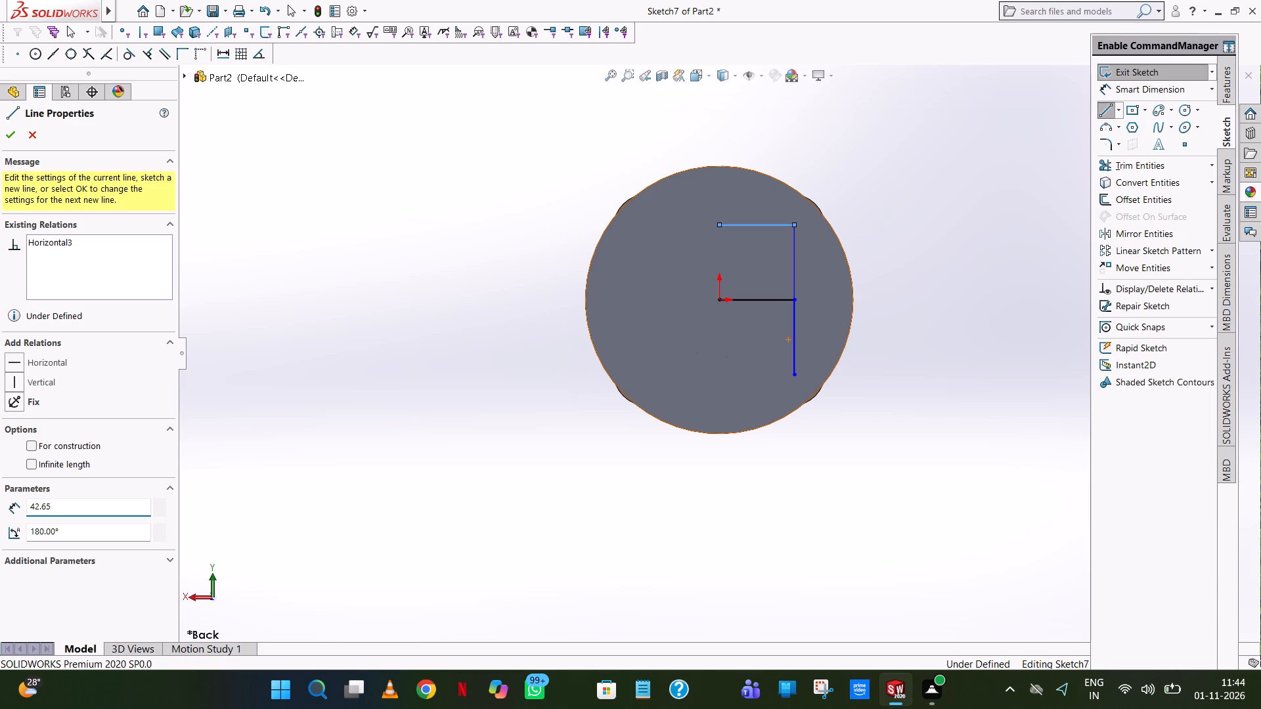
right_click(665, 225)
left_click(746, 238)
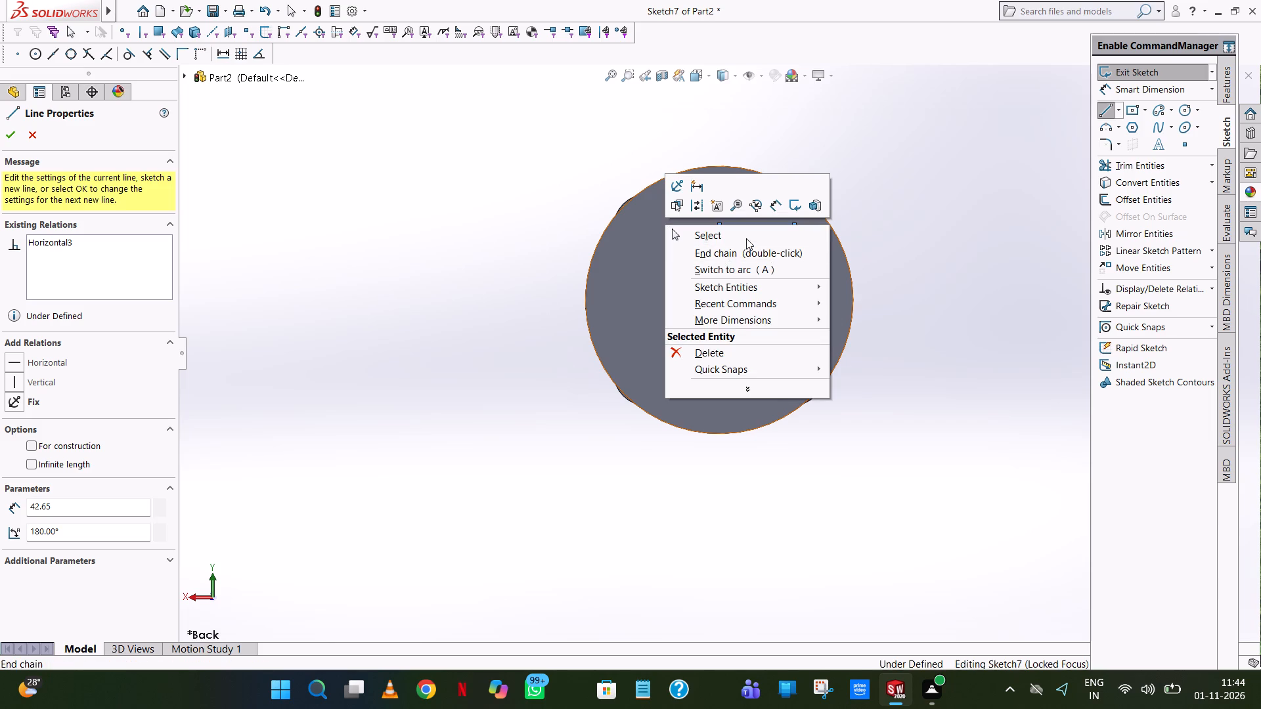
left_click(757, 226)
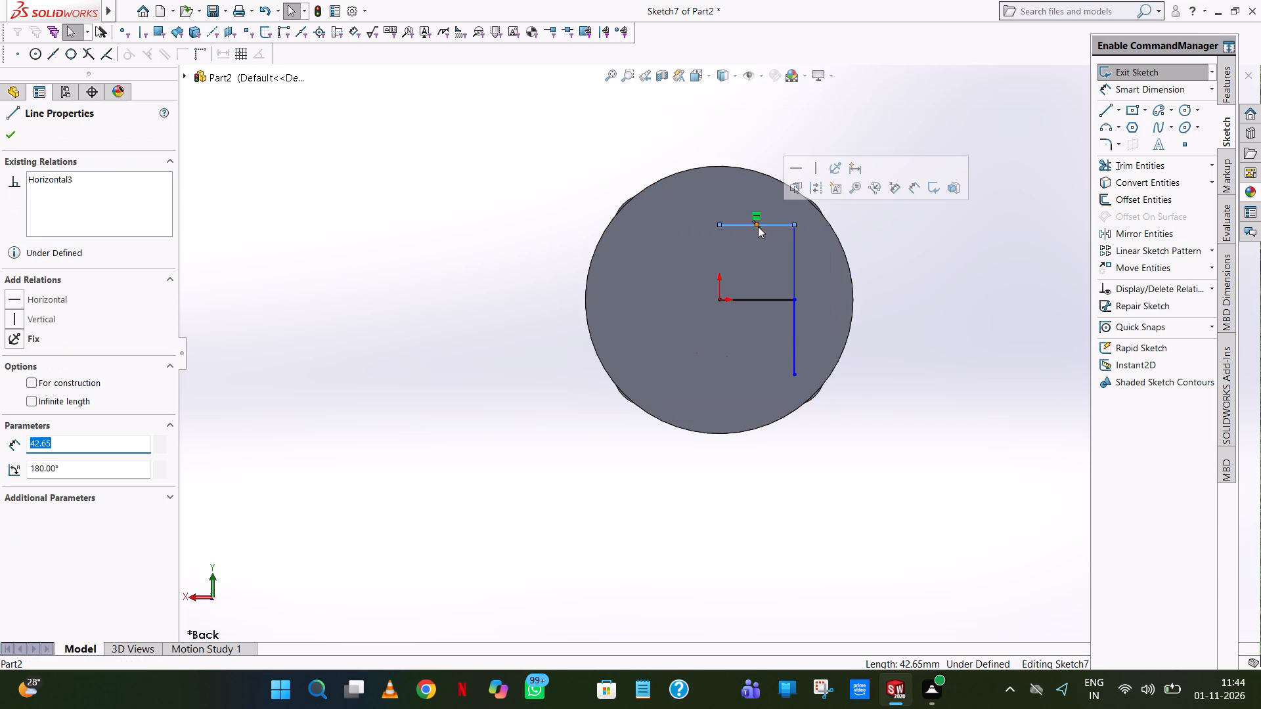
type("85.3")
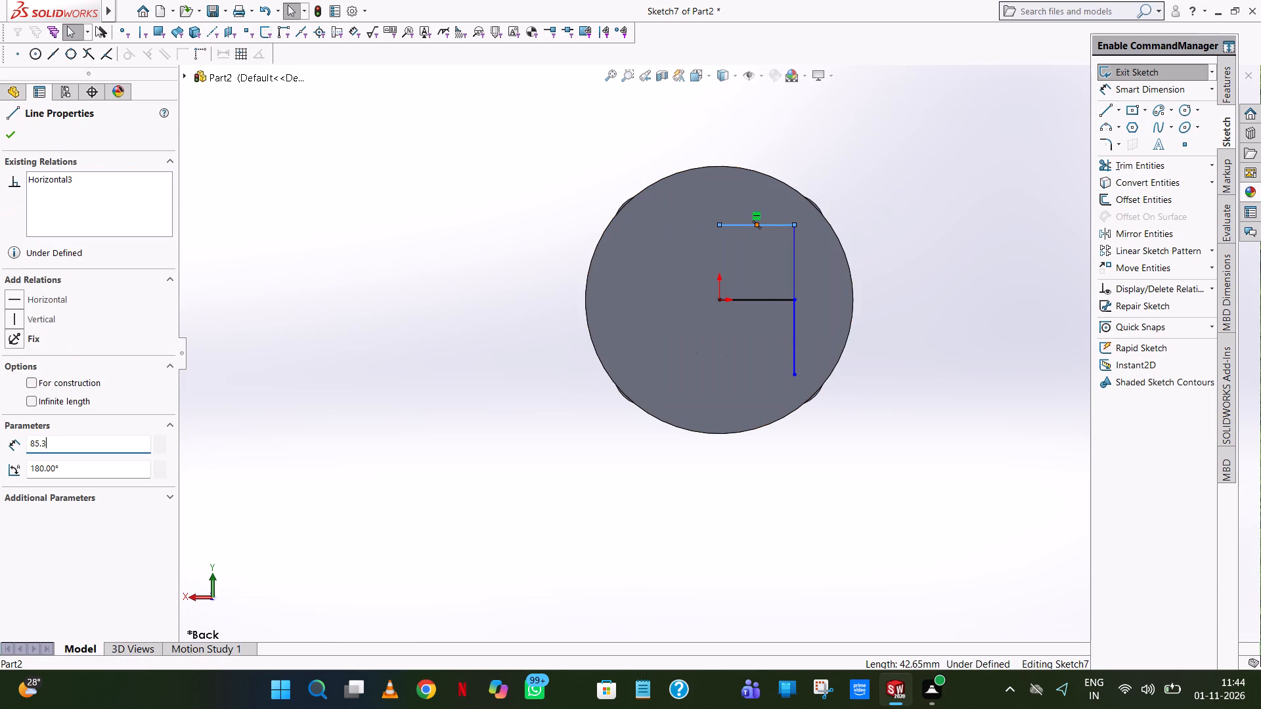
key("Return")
right_click(758, 226)
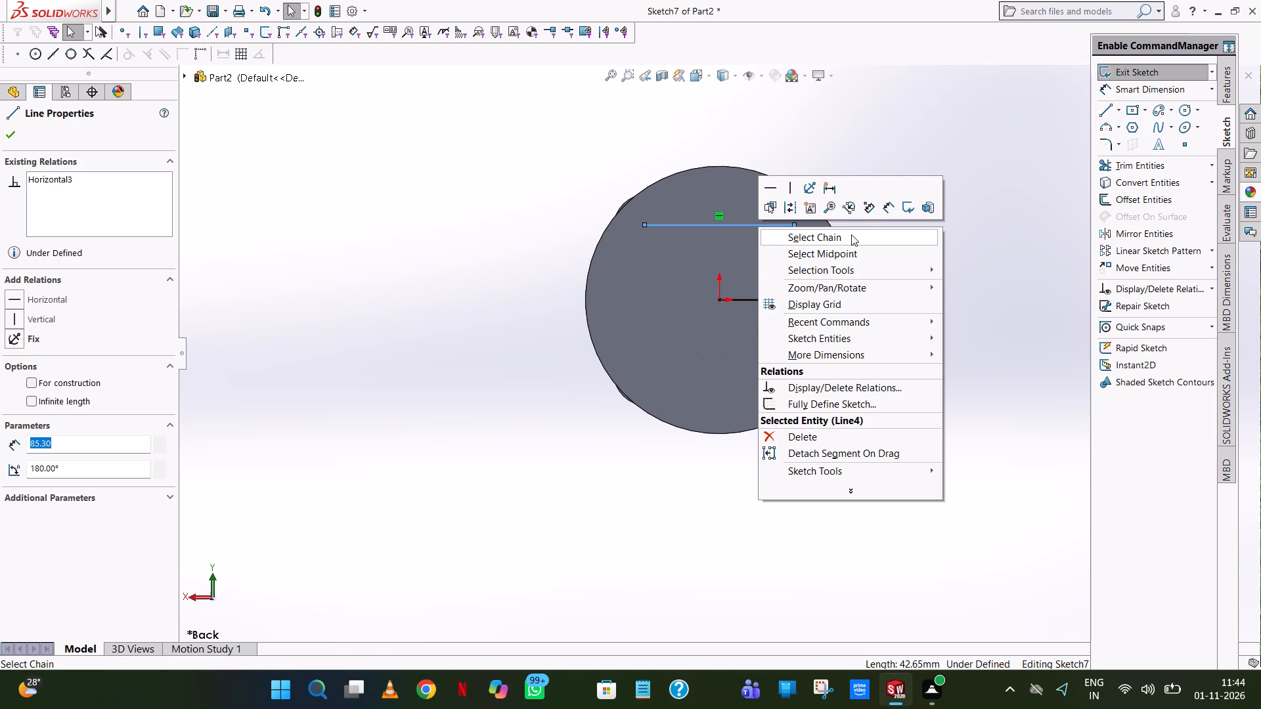
left_click(967, 195)
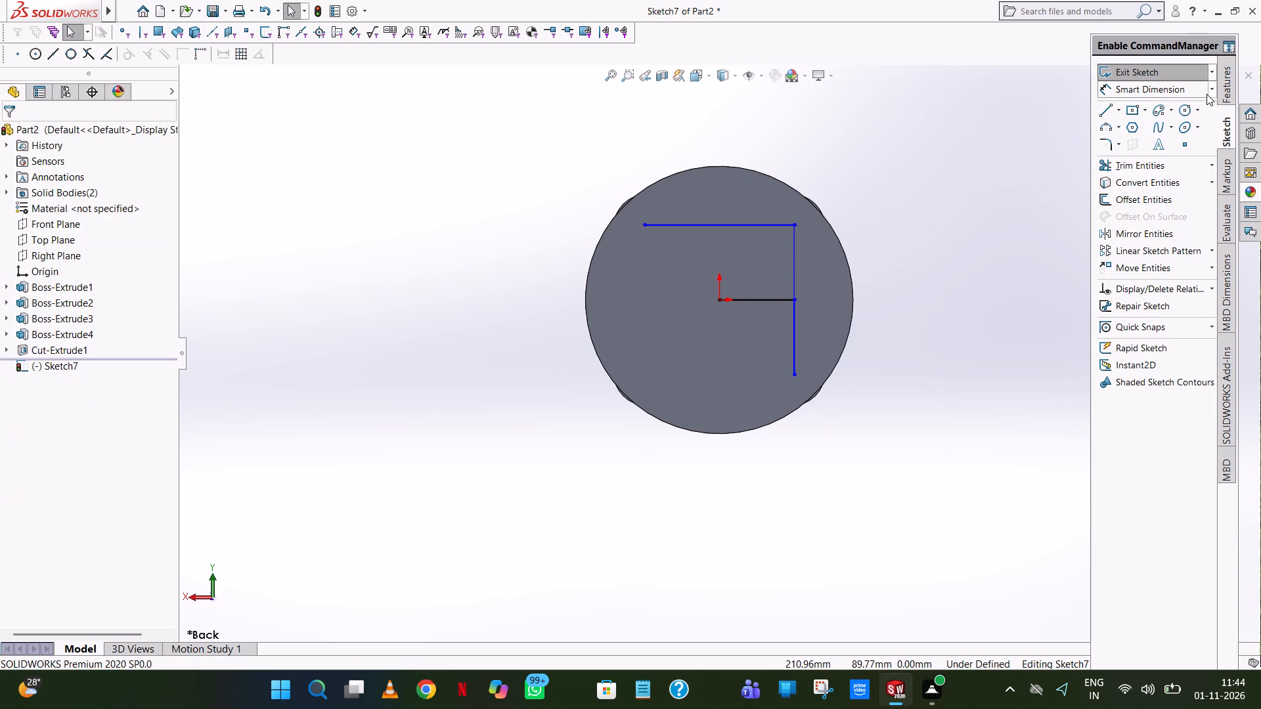
Sketch a circle centred on the lower end of the vertical line and set its radius to 19.1/2 (9.55 mm).
left_click(1188, 108)
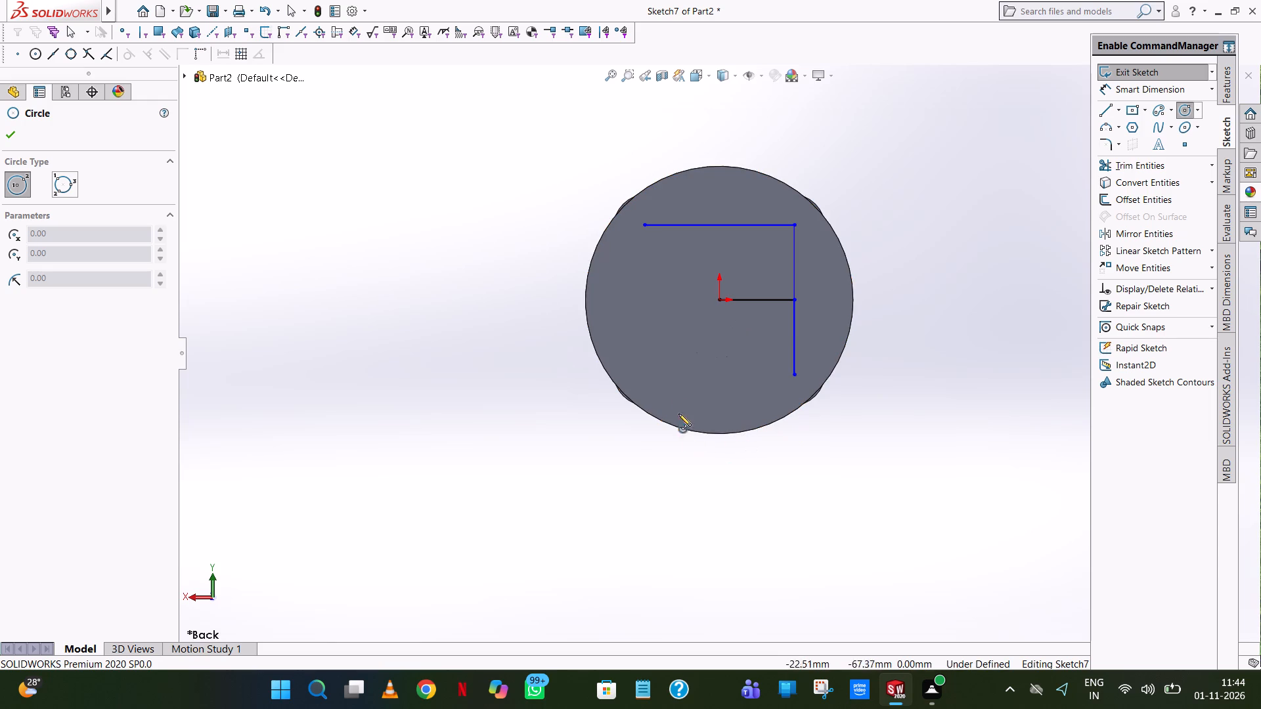
left_click(797, 377)
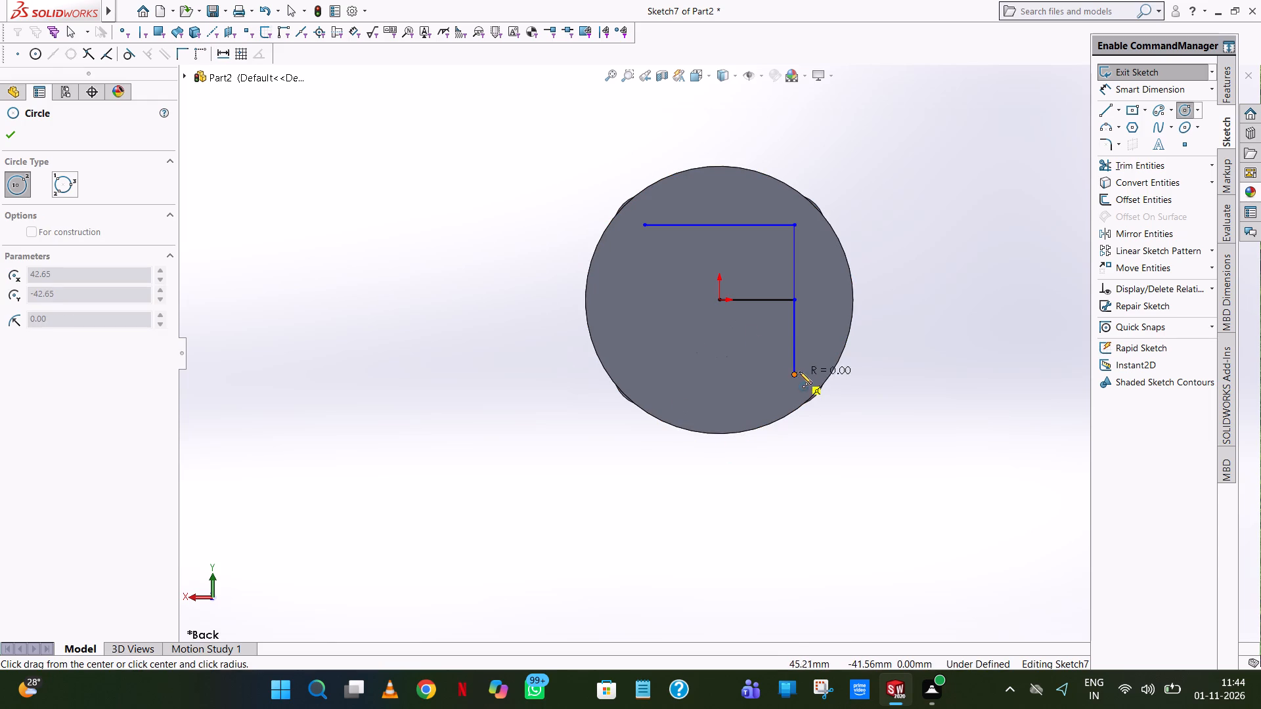
left_click(803, 365)
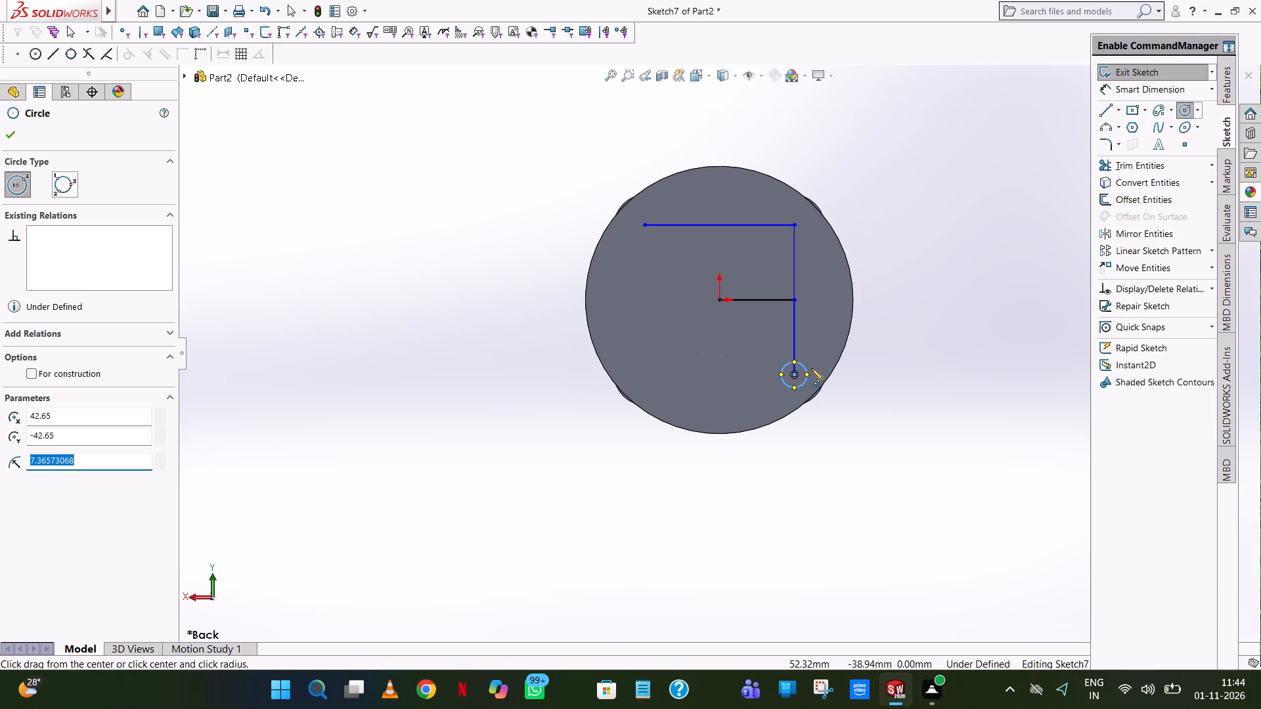
type("19")
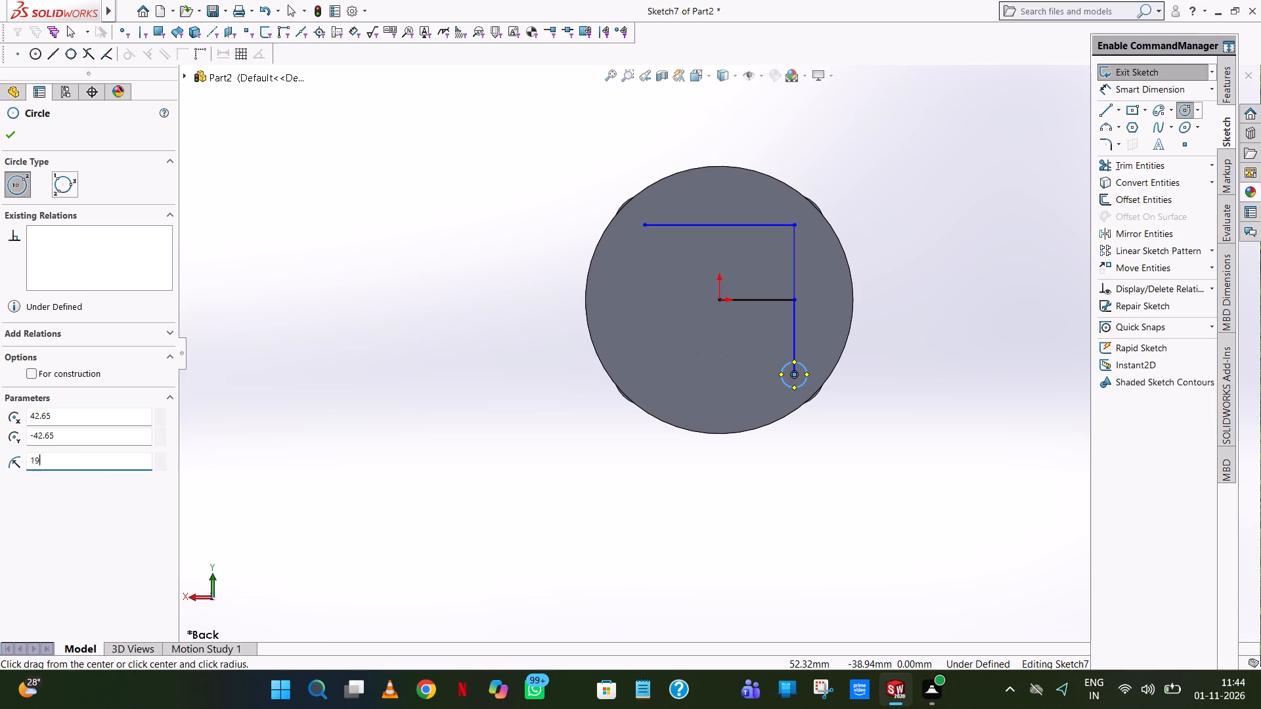
type(".1/")
key("2")
key("Return")
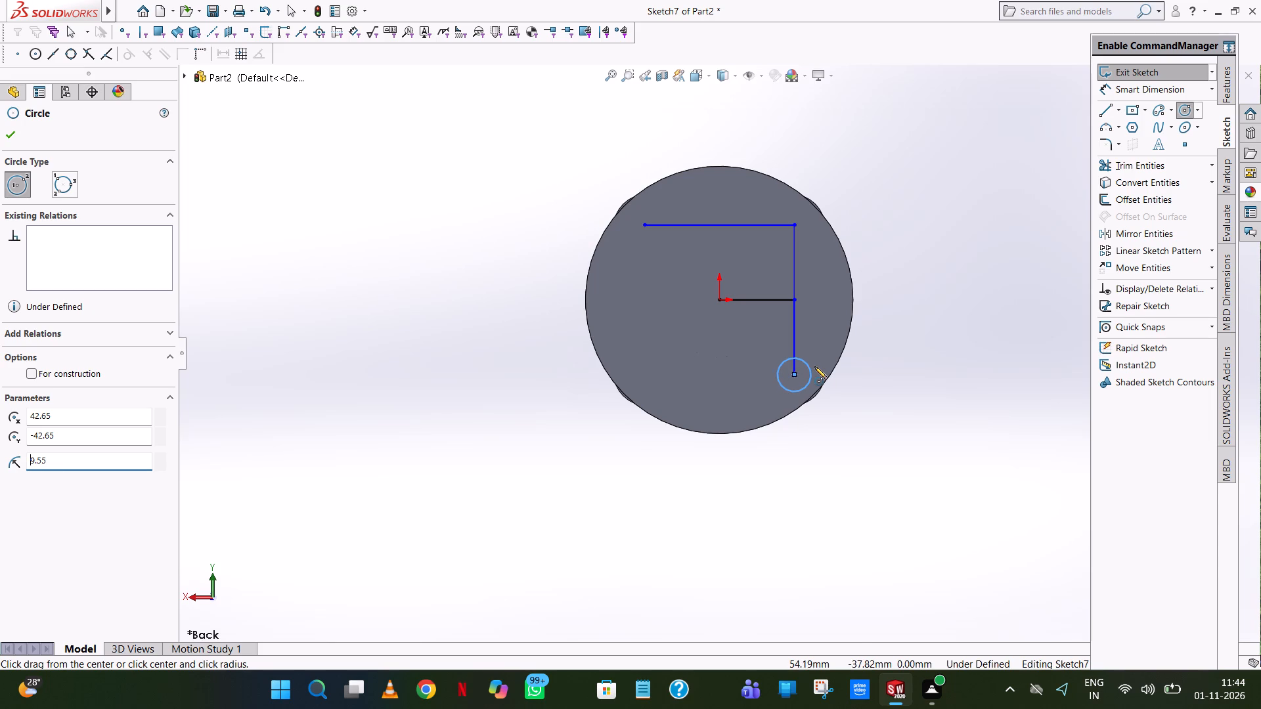
right_click(814, 368)
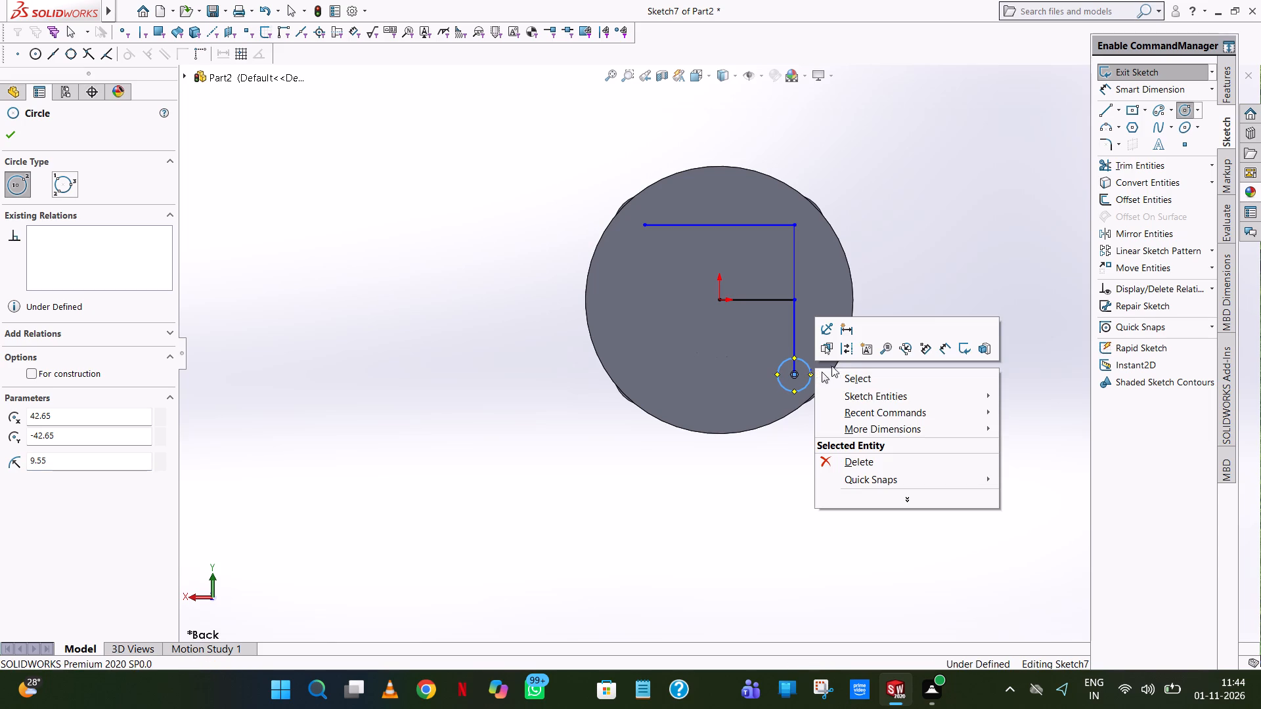
left_click(874, 379)
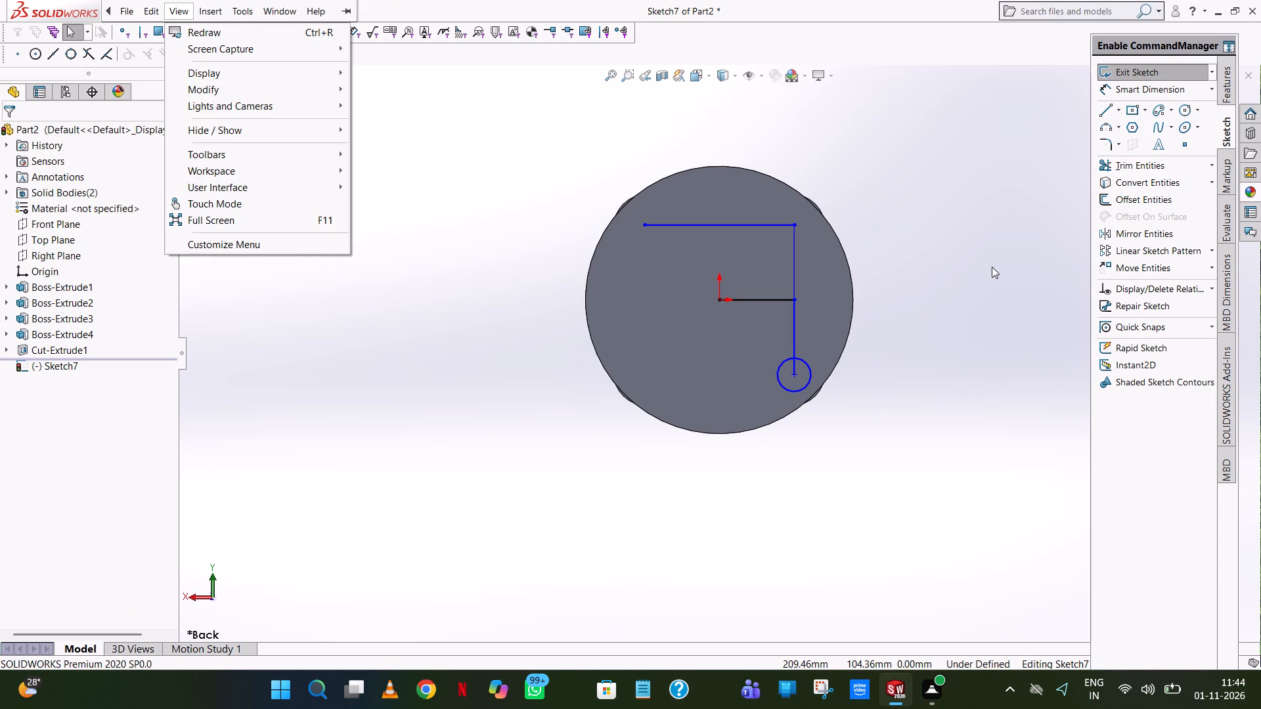
left_click(923, 202)
Mirror the circle about the horizontal line from the origin, keeping the original.
left_click(1162, 234)
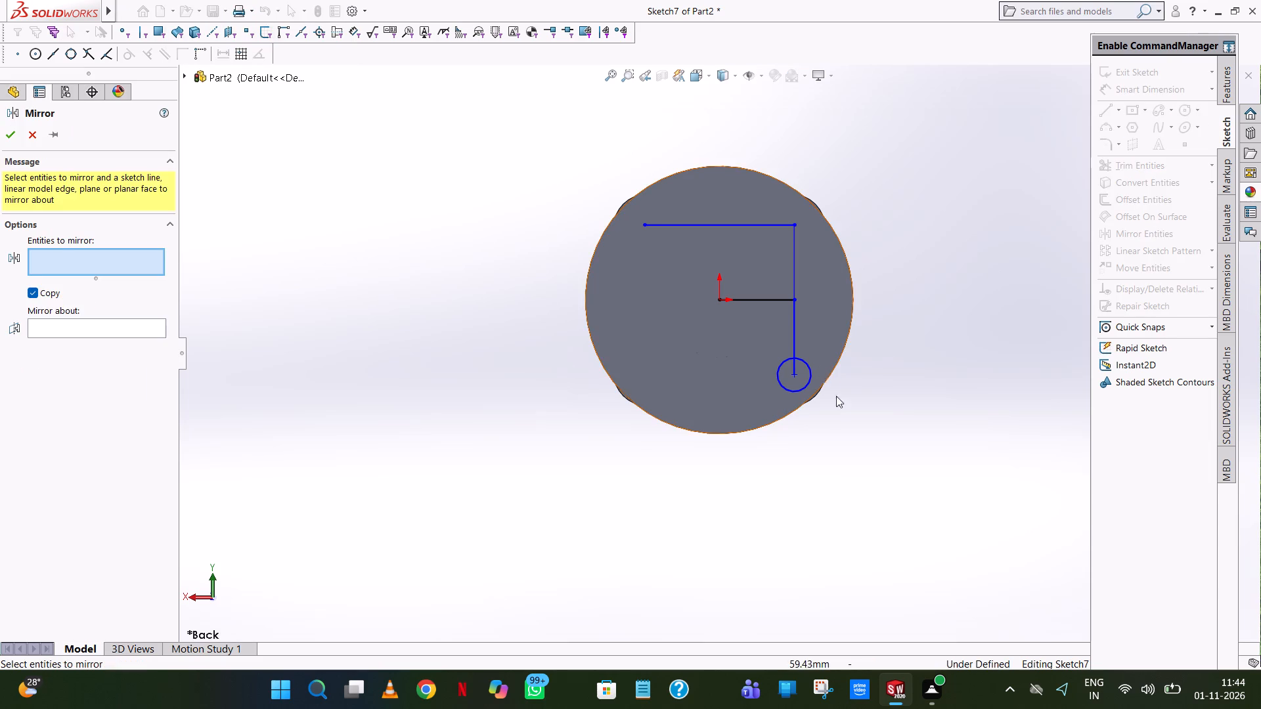
left_click(809, 374)
left_click(102, 335)
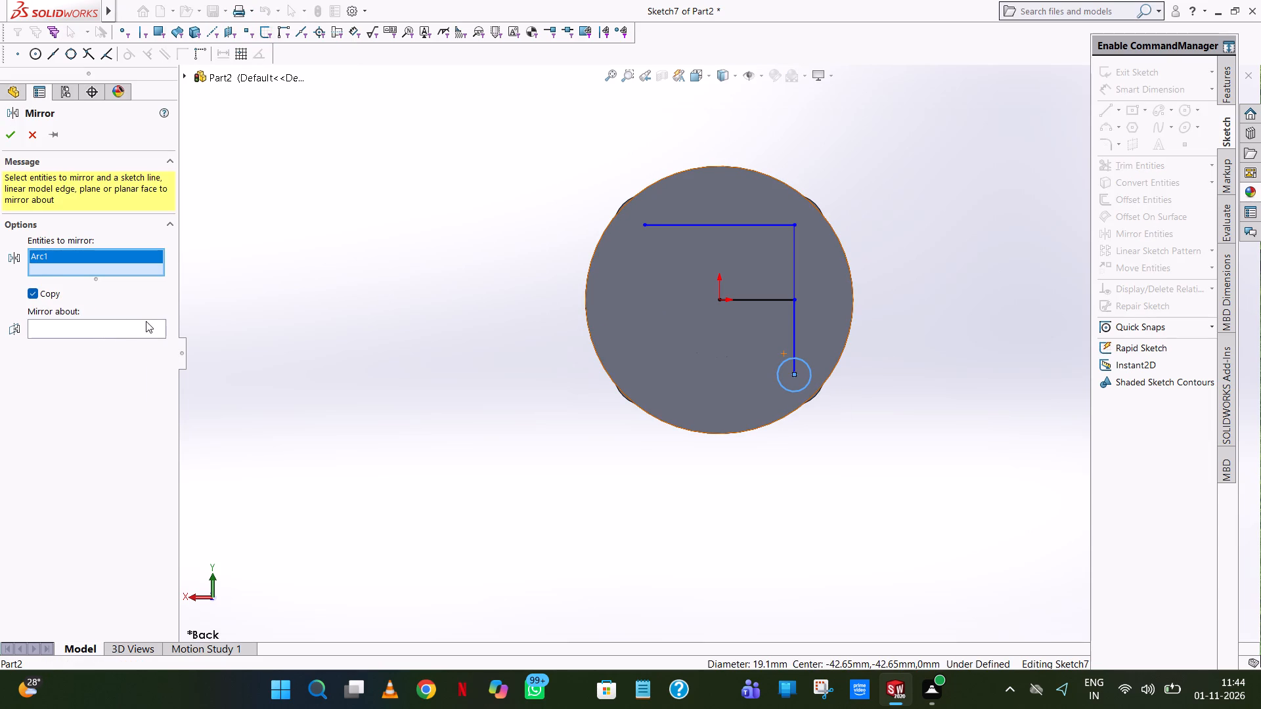
left_click(129, 332)
left_click(775, 303)
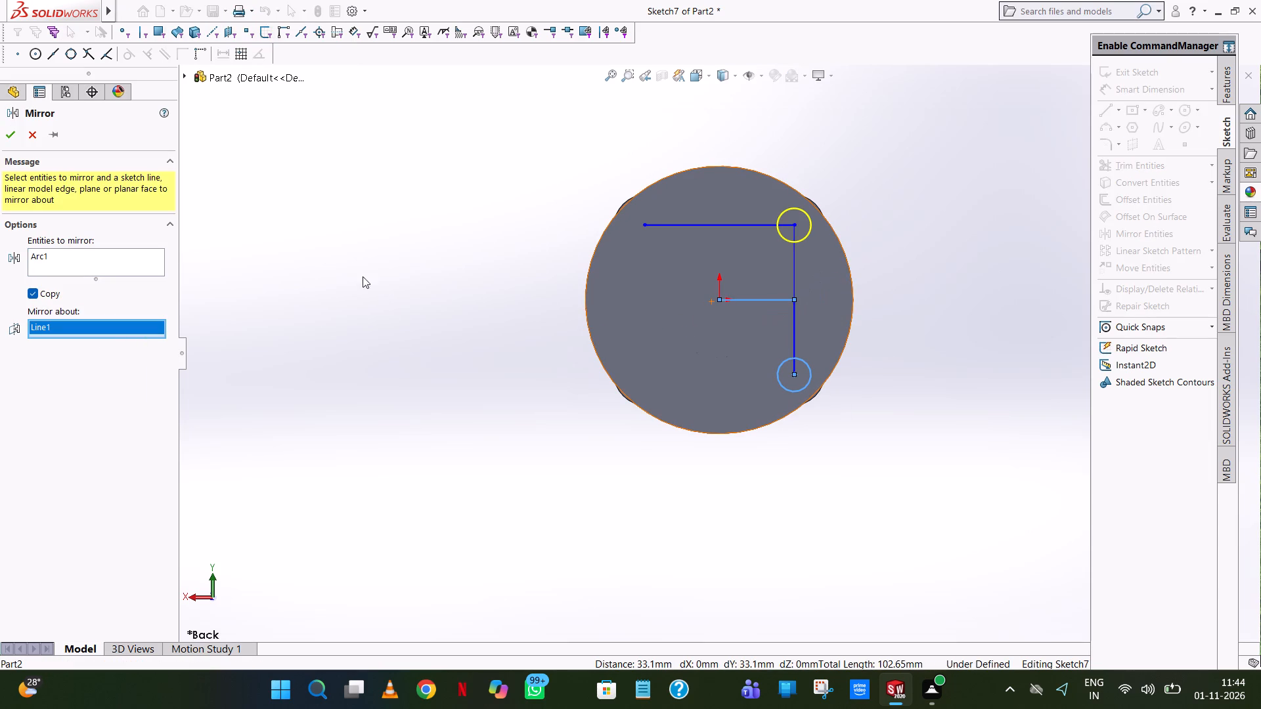
left_click(5, 137)
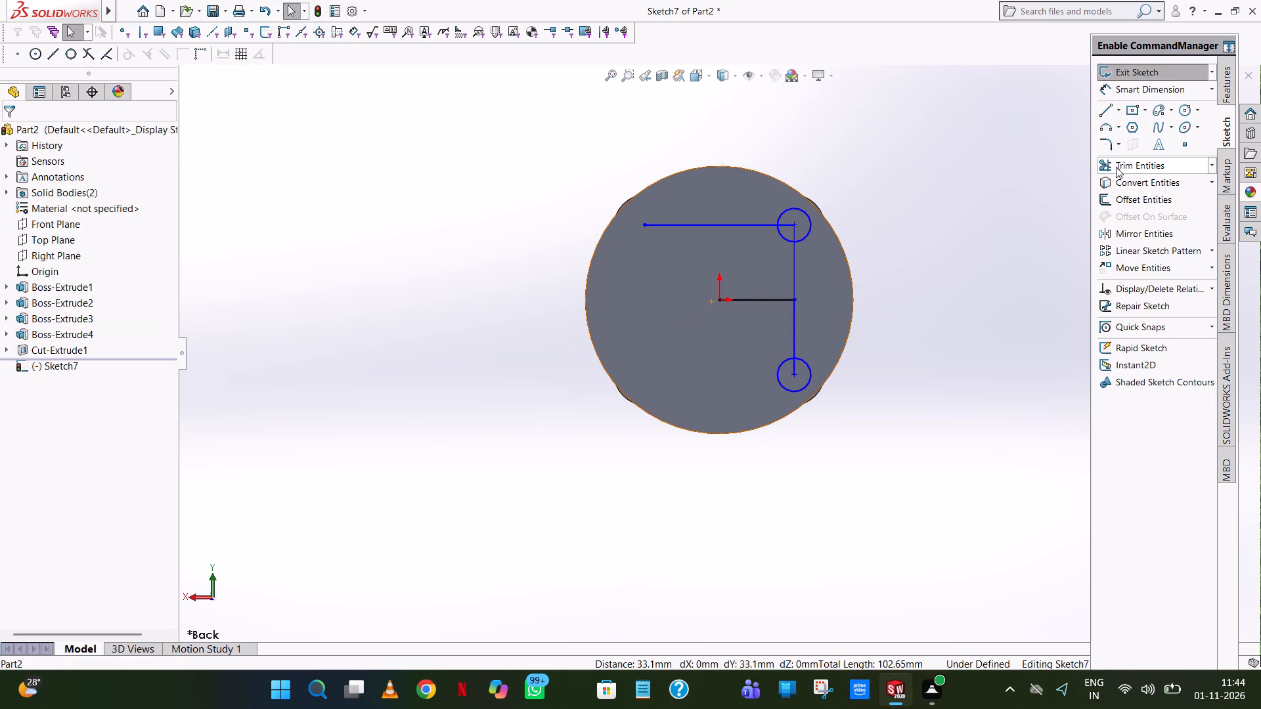
Sketch a short vertical line upward from the origin to serve as a mirror axis.
left_click(1103, 103)
left_click(716, 299)
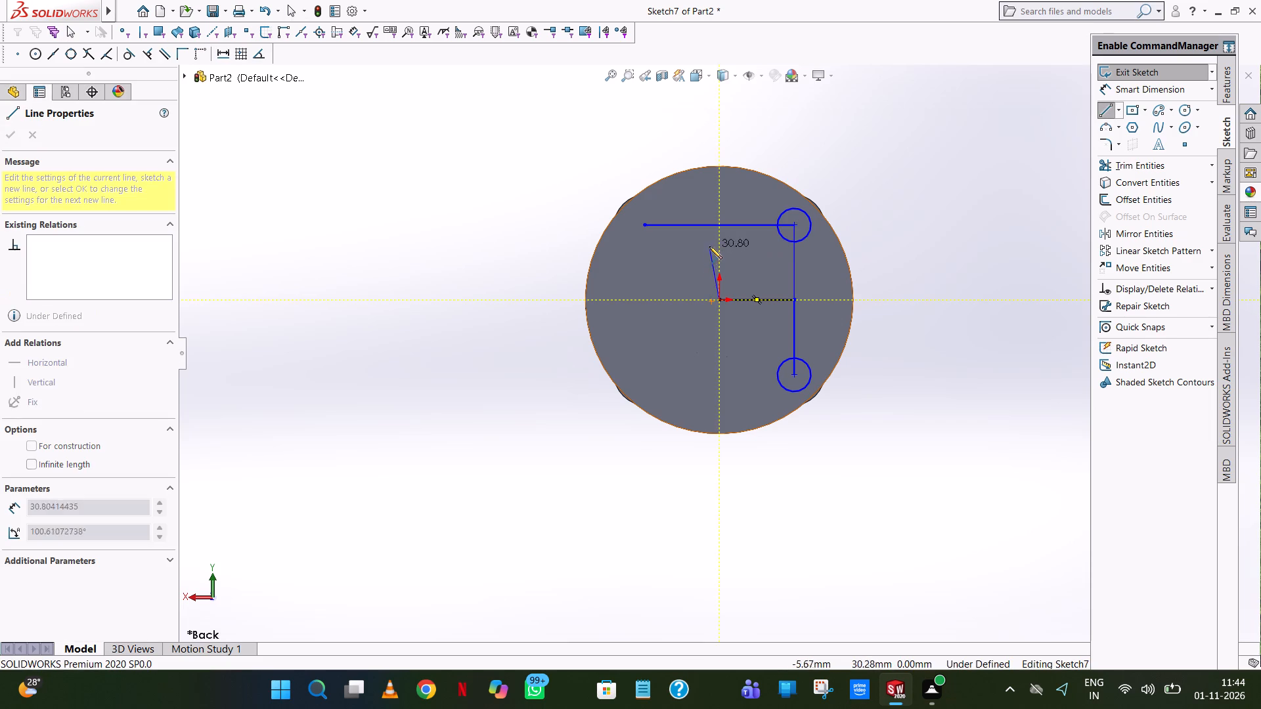
left_click(719, 244)
right_click(719, 244)
left_click(763, 257)
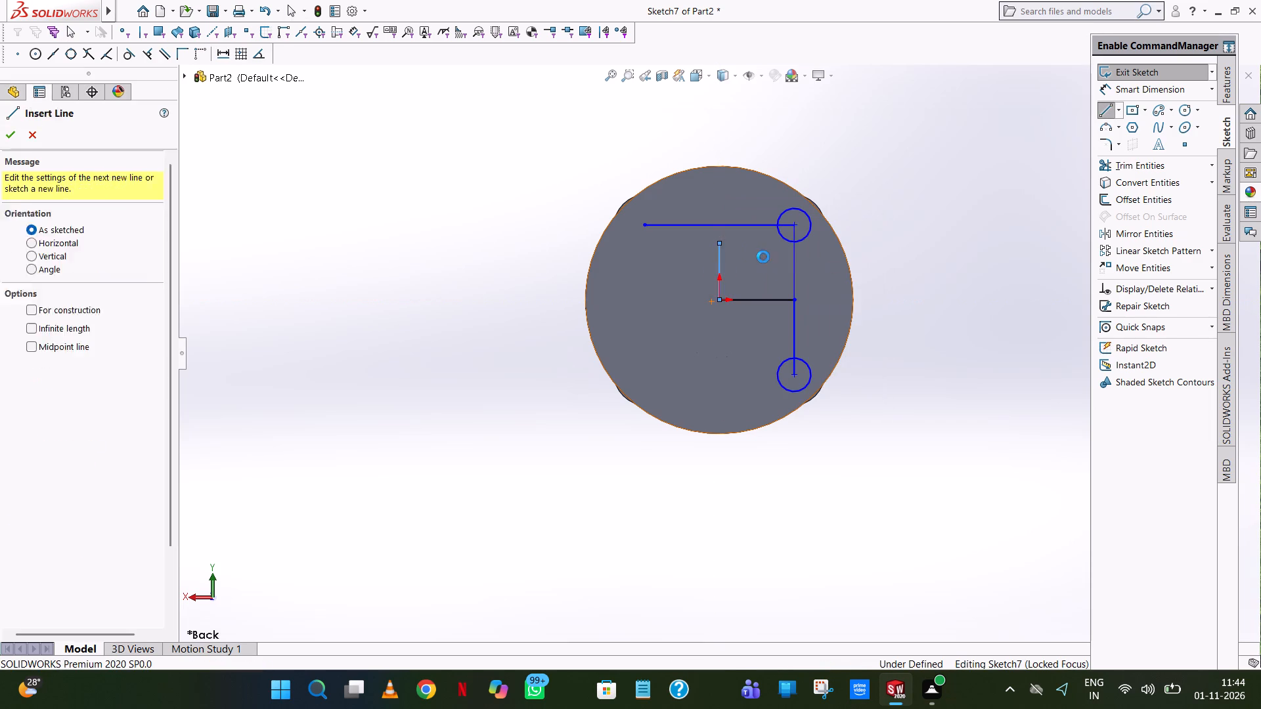
Mirror both circles about the vertical line from the origin, keeping the originals.
left_click(1135, 234)
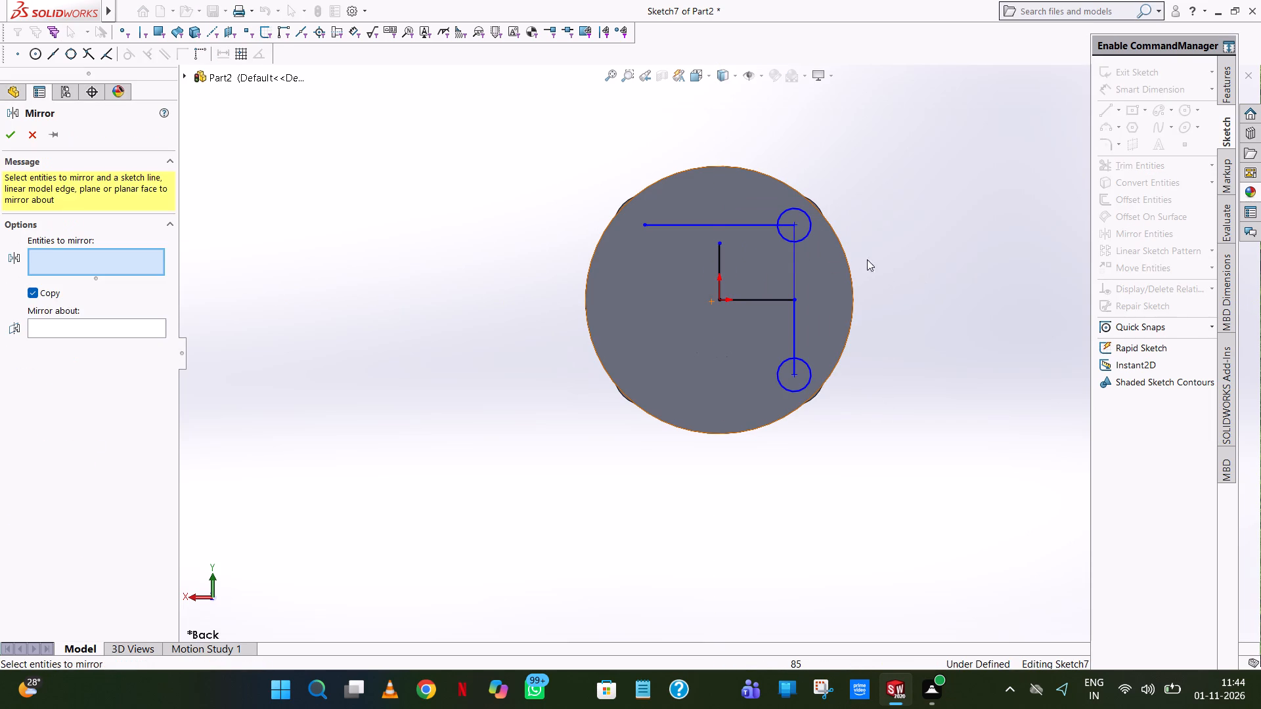
left_click(814, 225)
left_click(808, 366)
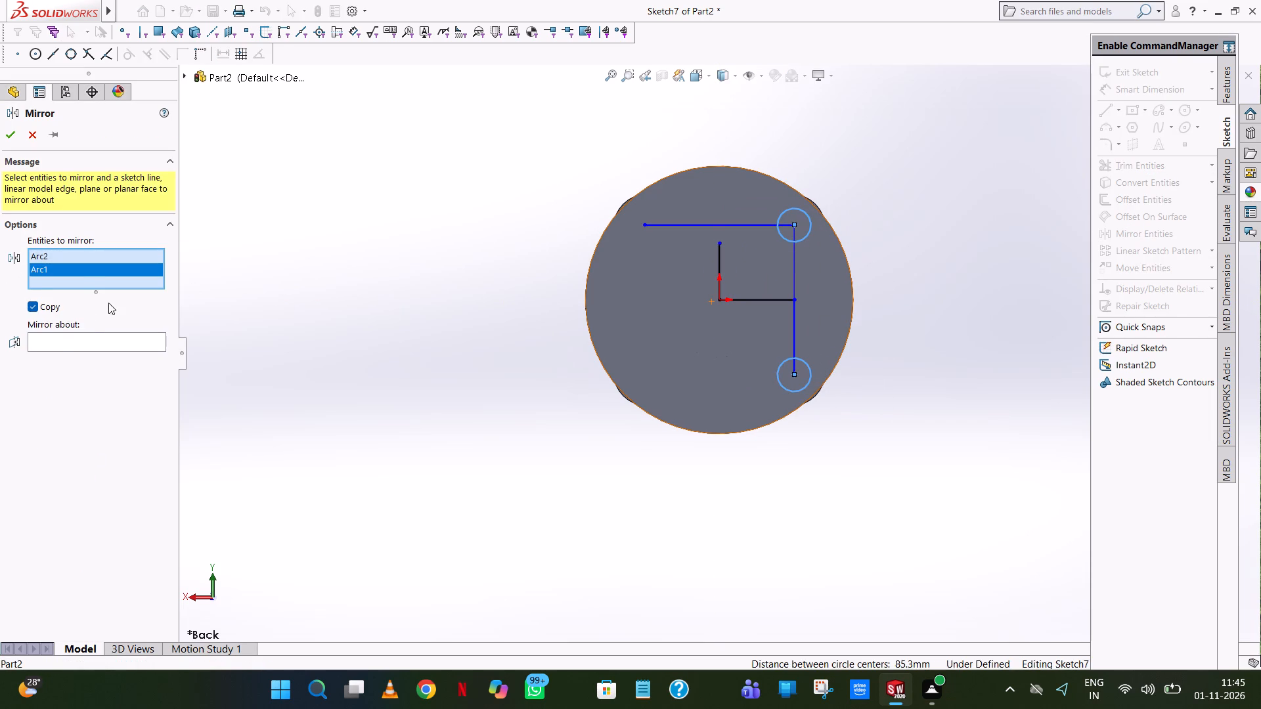
left_click(59, 339)
left_click(720, 251)
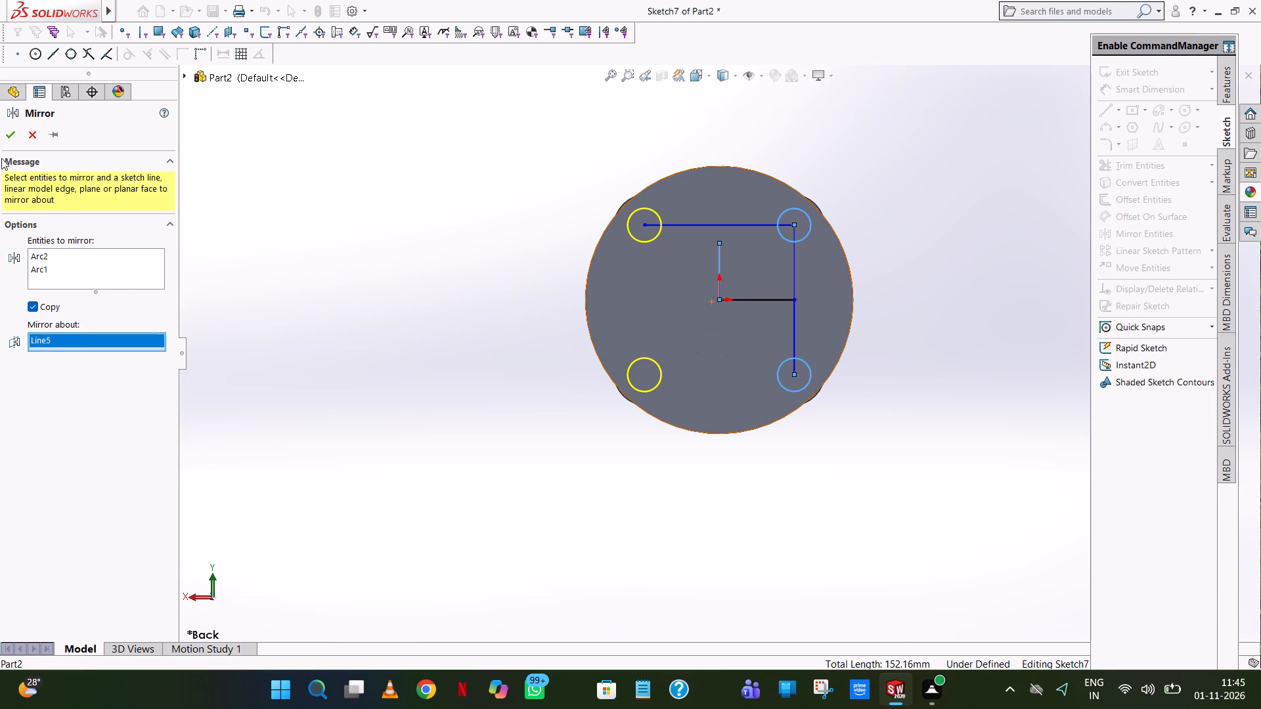
left_click(9, 131)
left_click(1166, 142)
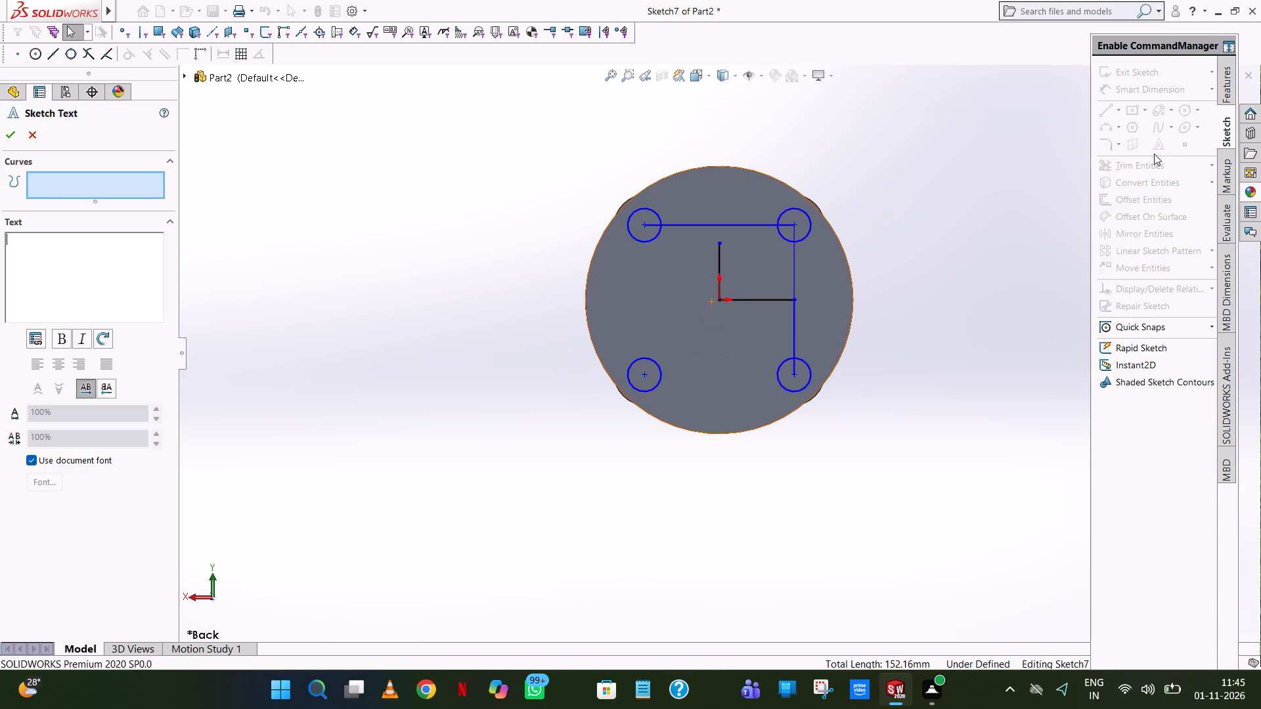
double_click(42, 131)
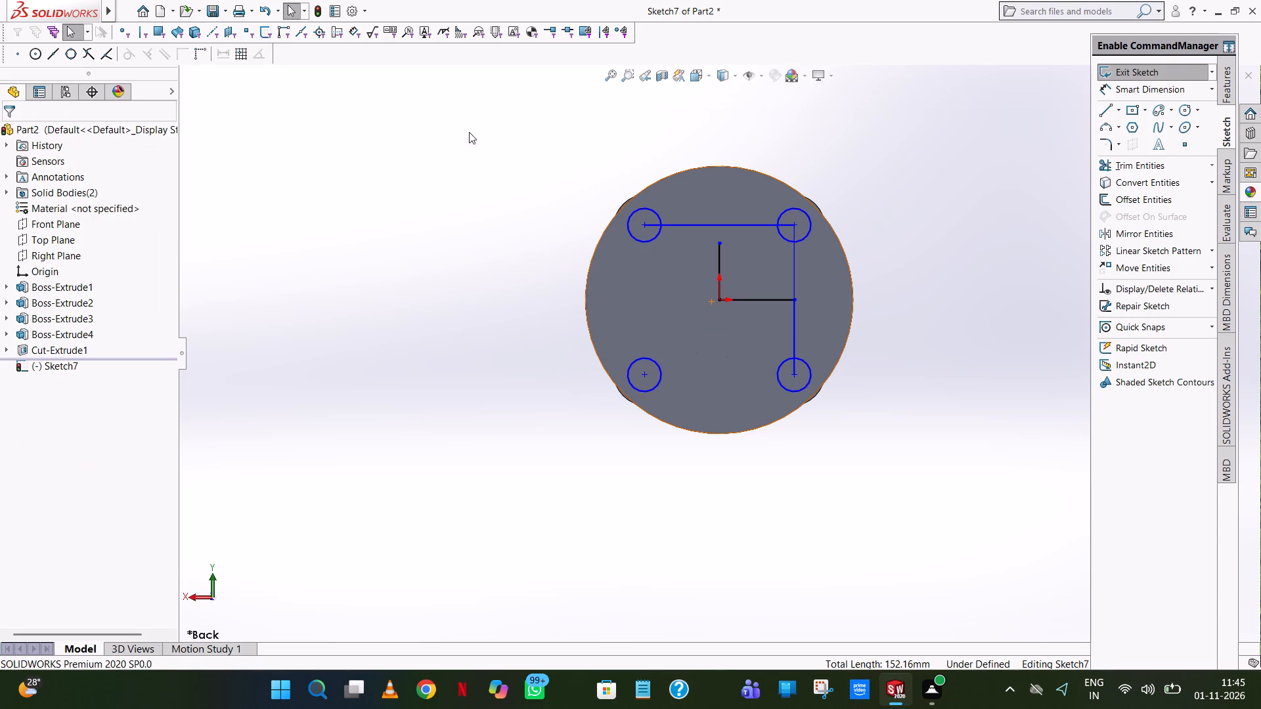
Trim away all the horizontal and vertical layout lines, including the pieces inside the circles, leaving only the four circles.
left_click(1161, 160)
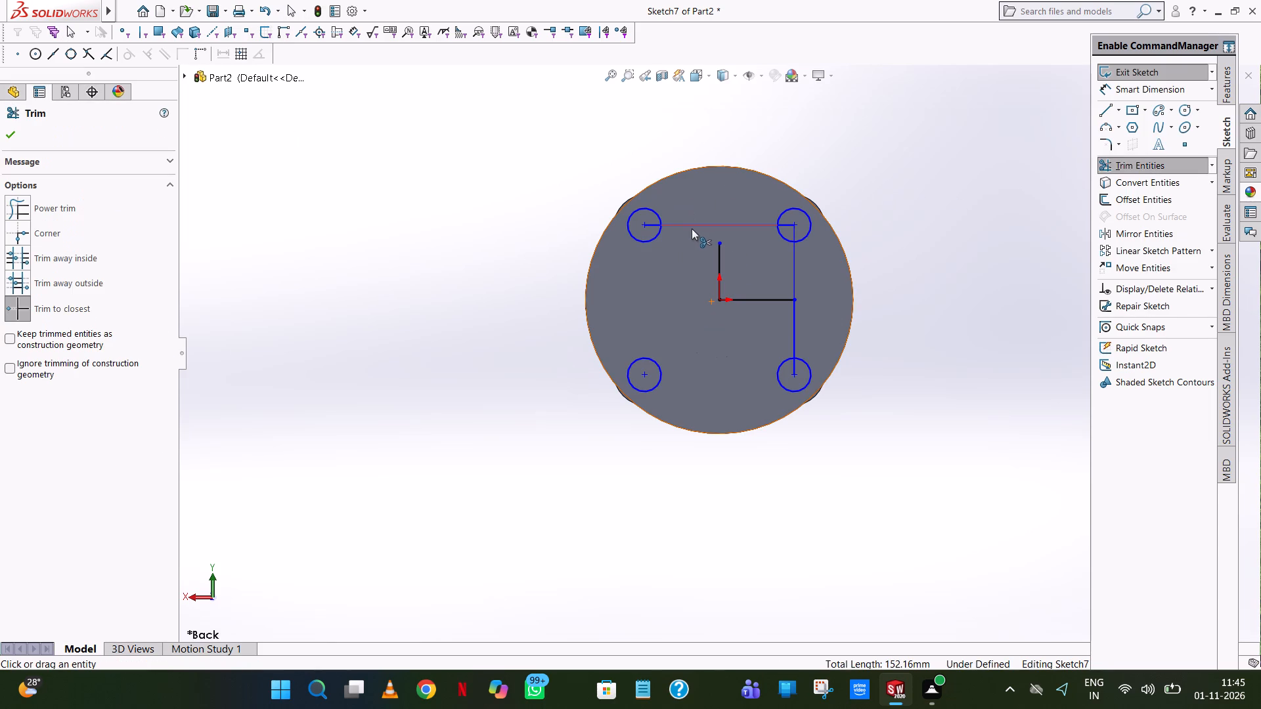
left_click(692, 228)
left_click(649, 227)
left_click(724, 256)
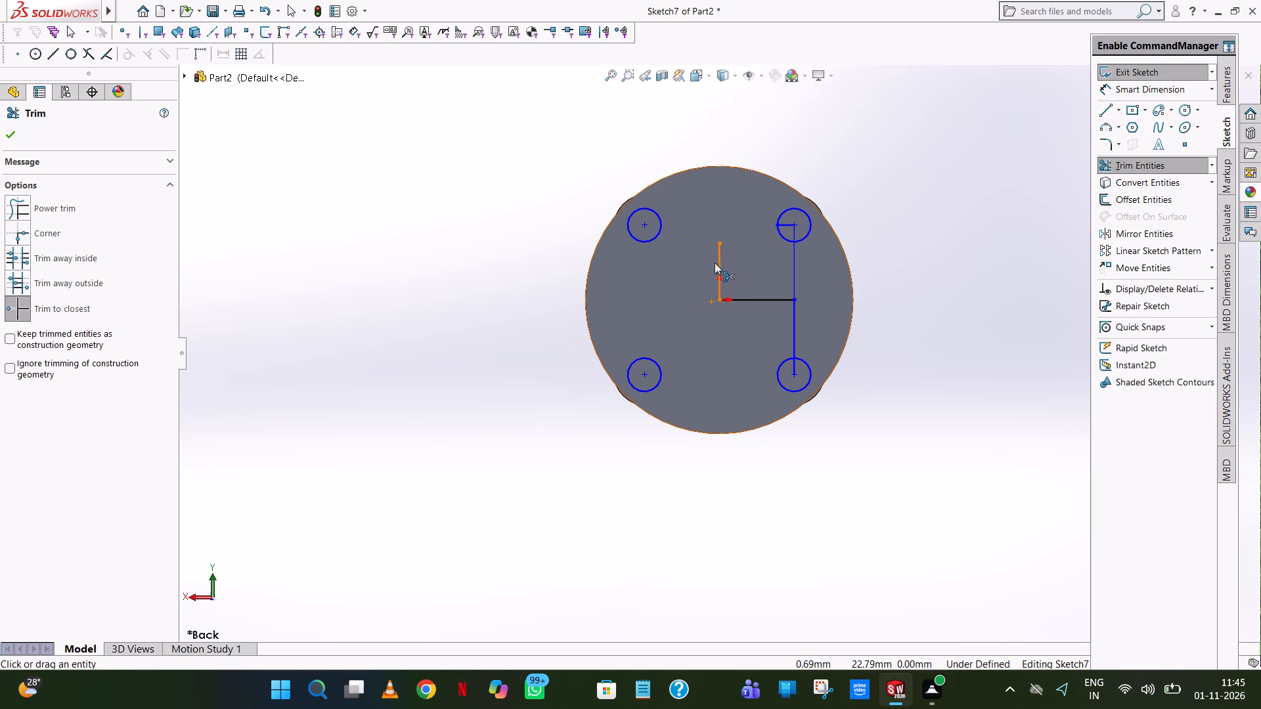
left_click(714, 263)
left_click(719, 265)
left_click(771, 301)
left_click(794, 273)
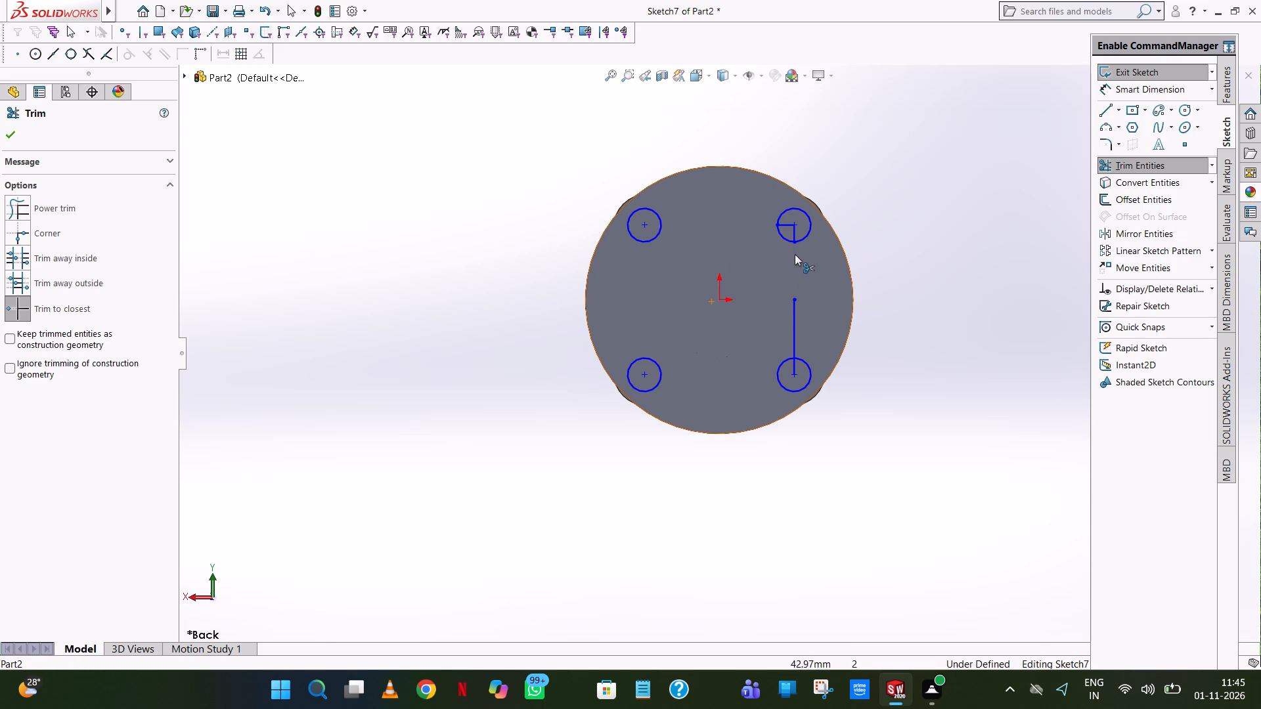
left_click(793, 233)
left_click(789, 226)
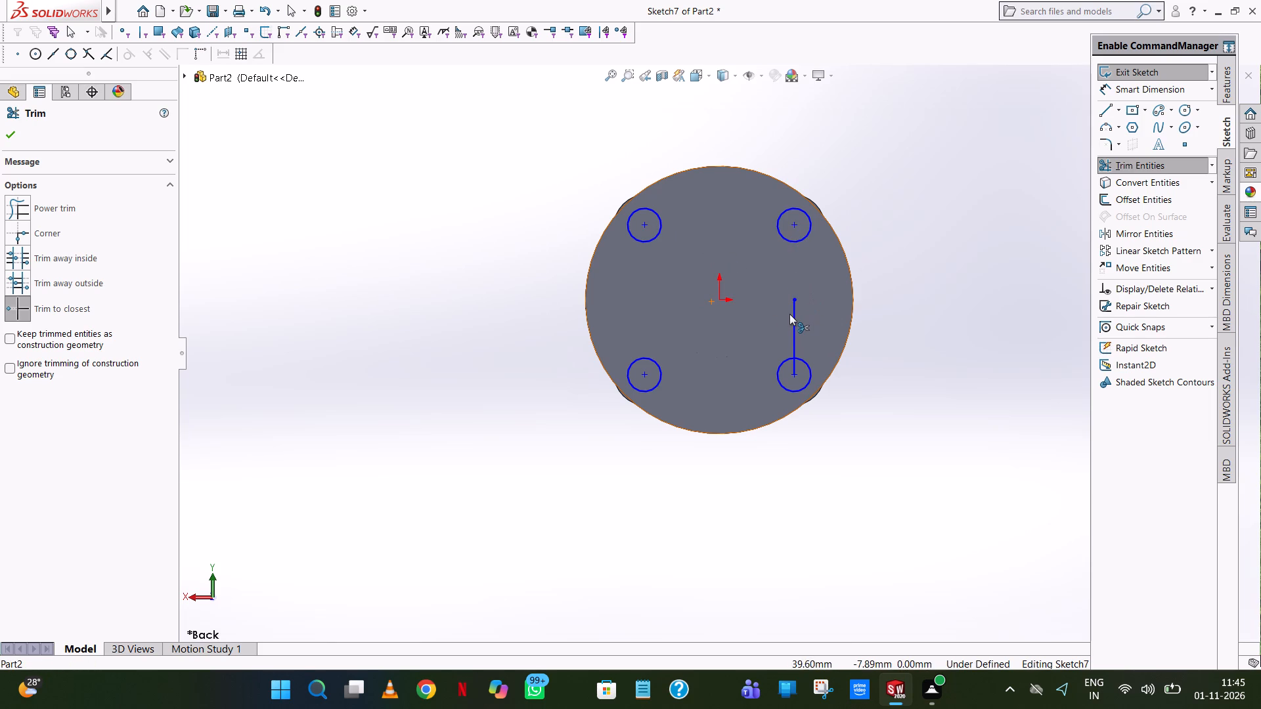
left_click(791, 314)
left_click(796, 370)
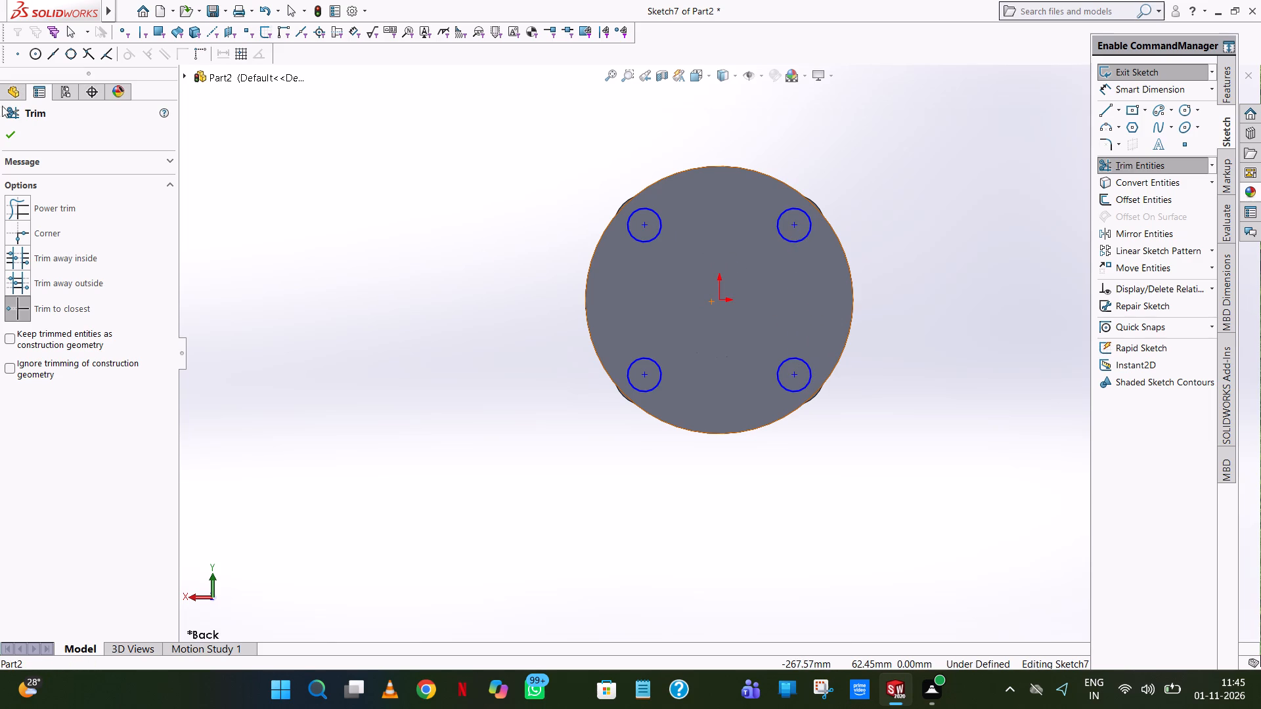
left_click(3, 134)
left_click(978, 175)
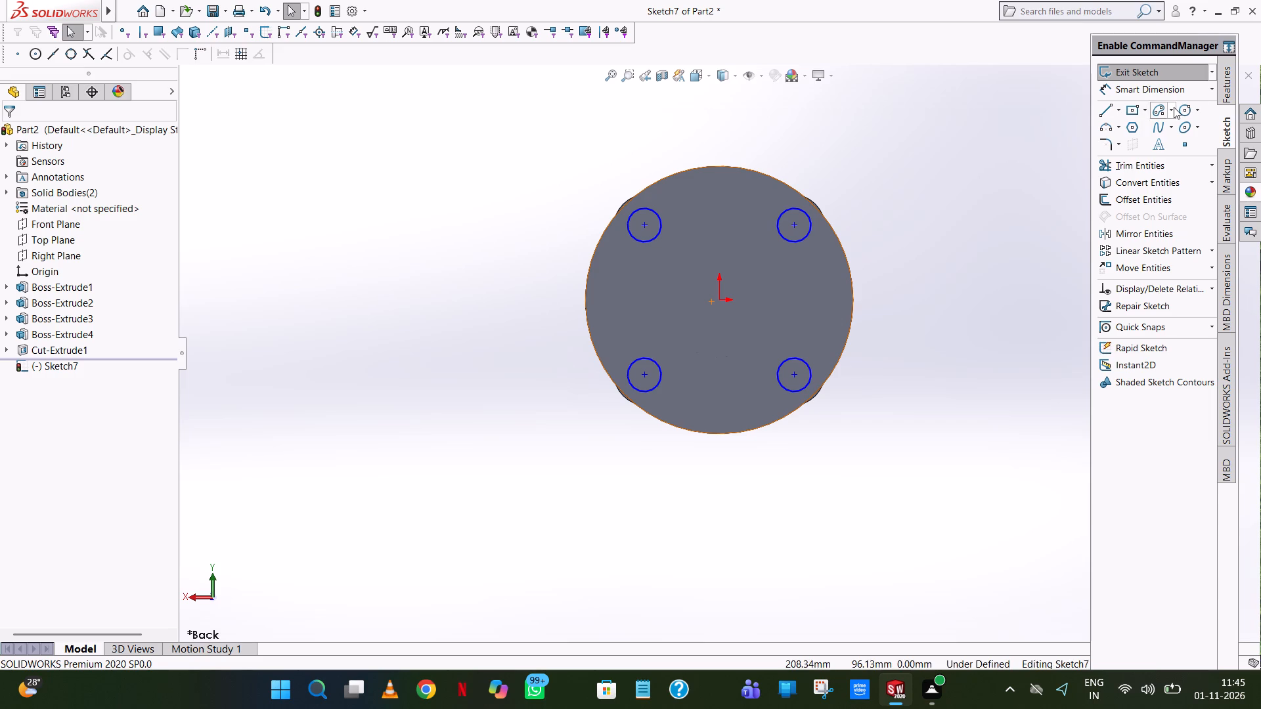
Add diameter dimensions to the upper-right and upper-left circles.
left_click(1206, 95)
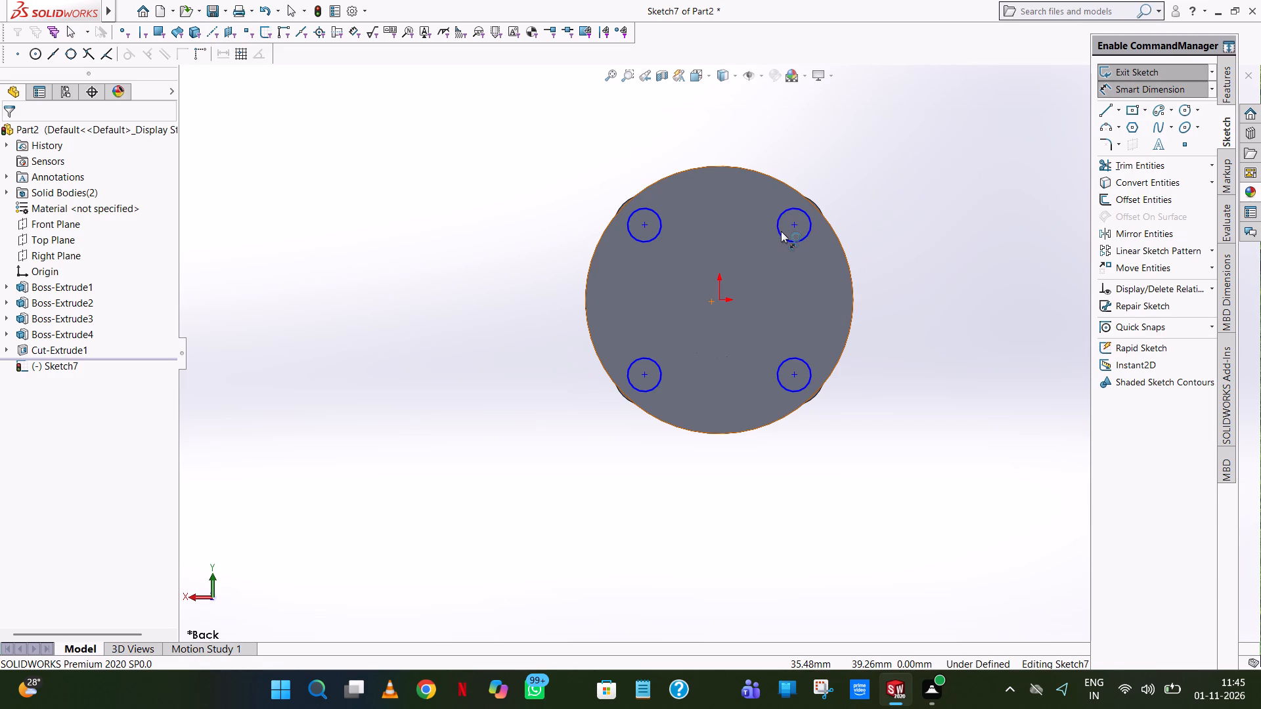
left_click(781, 231)
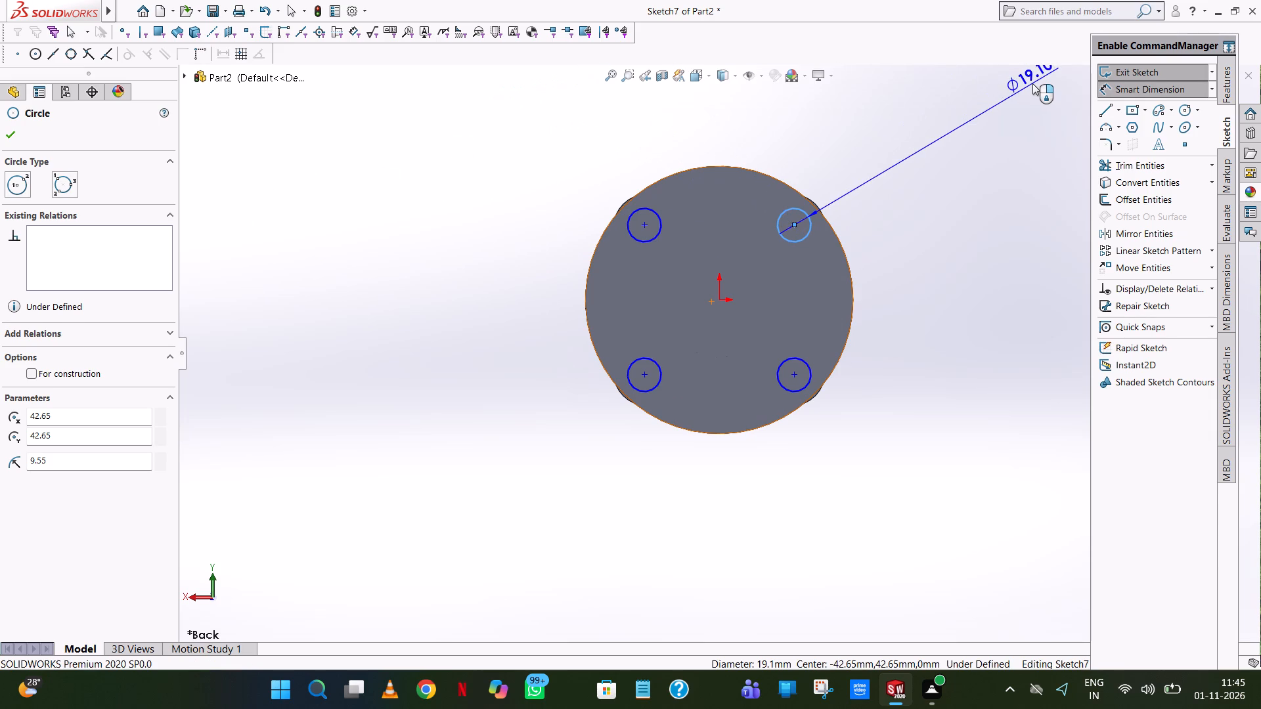
left_click(1032, 83)
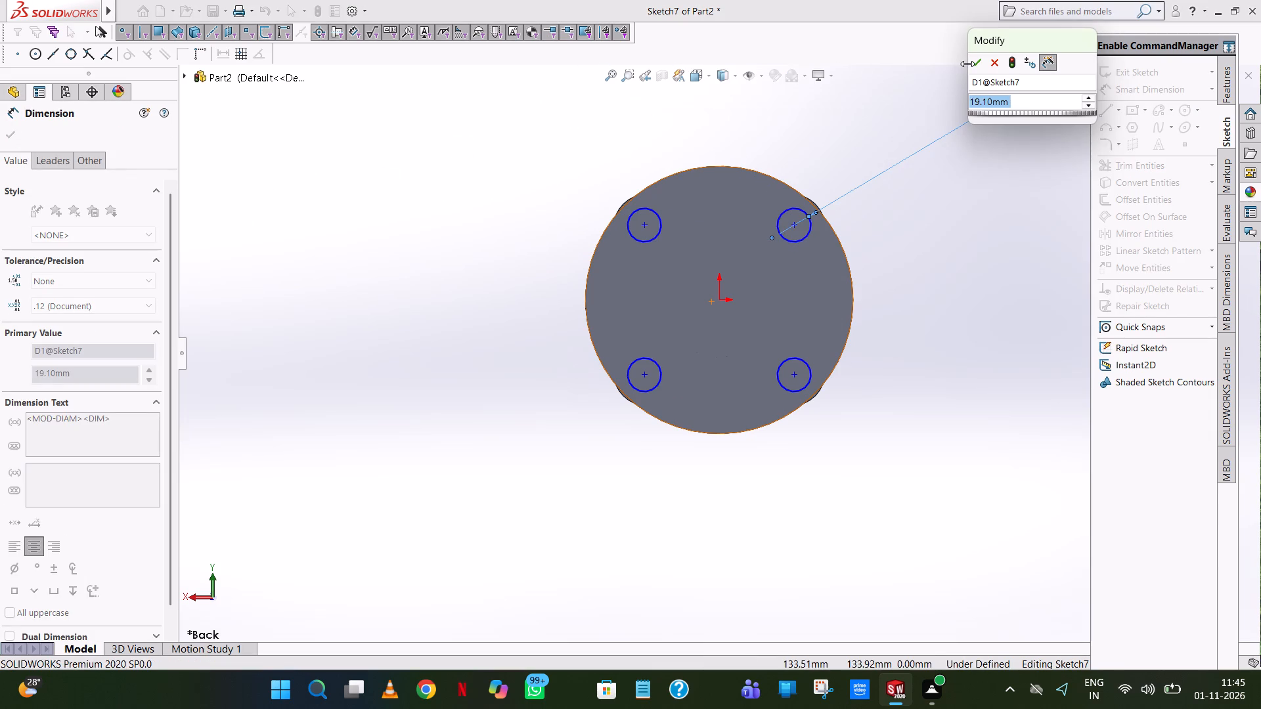
left_click(969, 63)
left_click(892, 89)
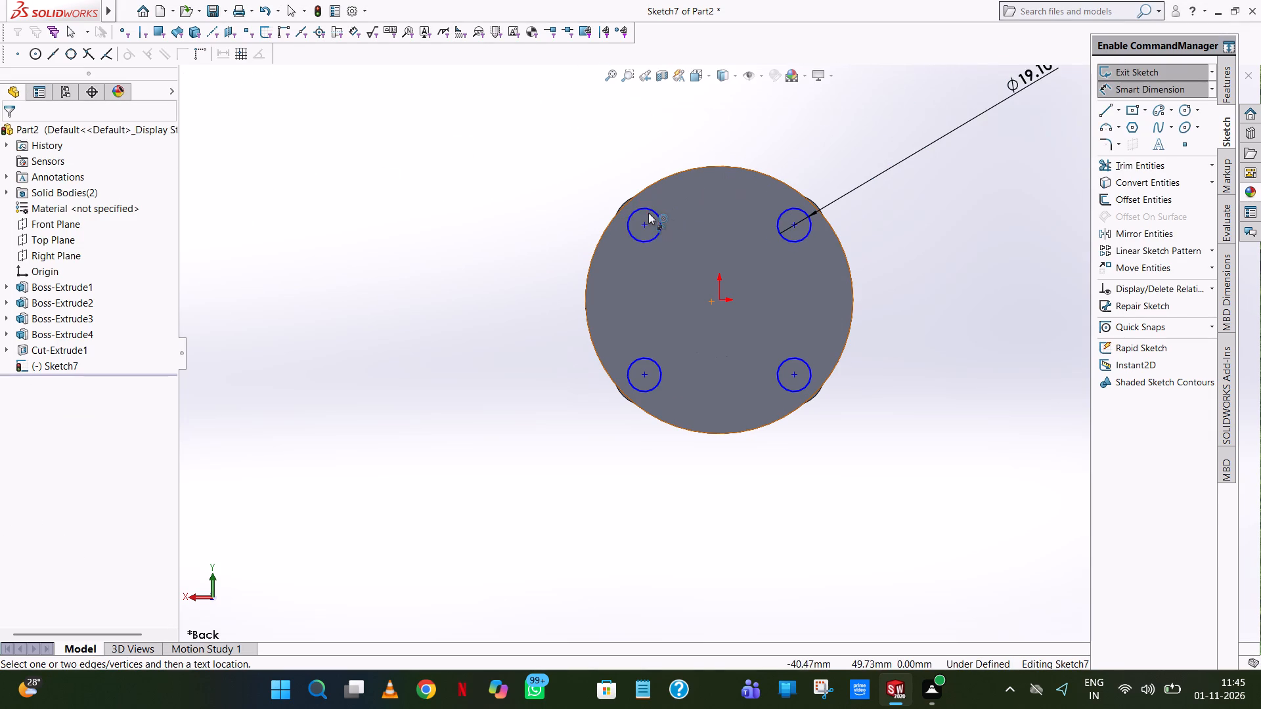
left_click(642, 207)
left_click(350, 140)
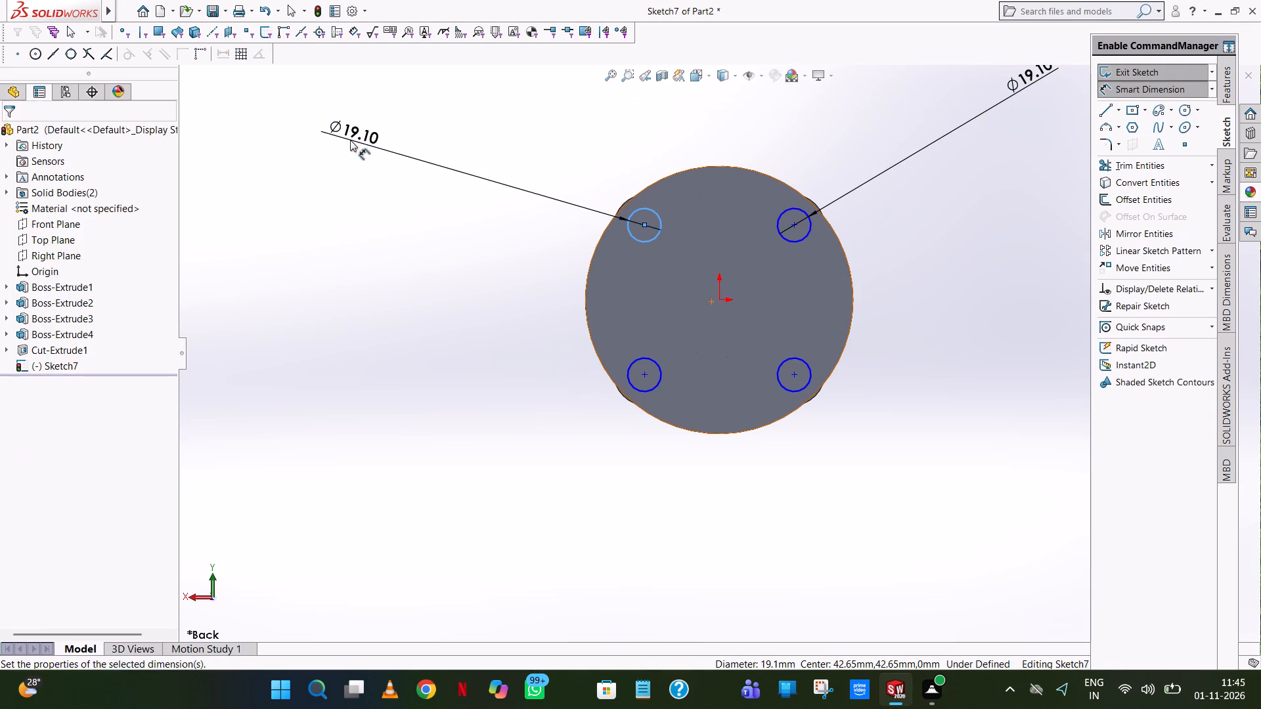
left_click(297, 118)
left_click(344, 255)
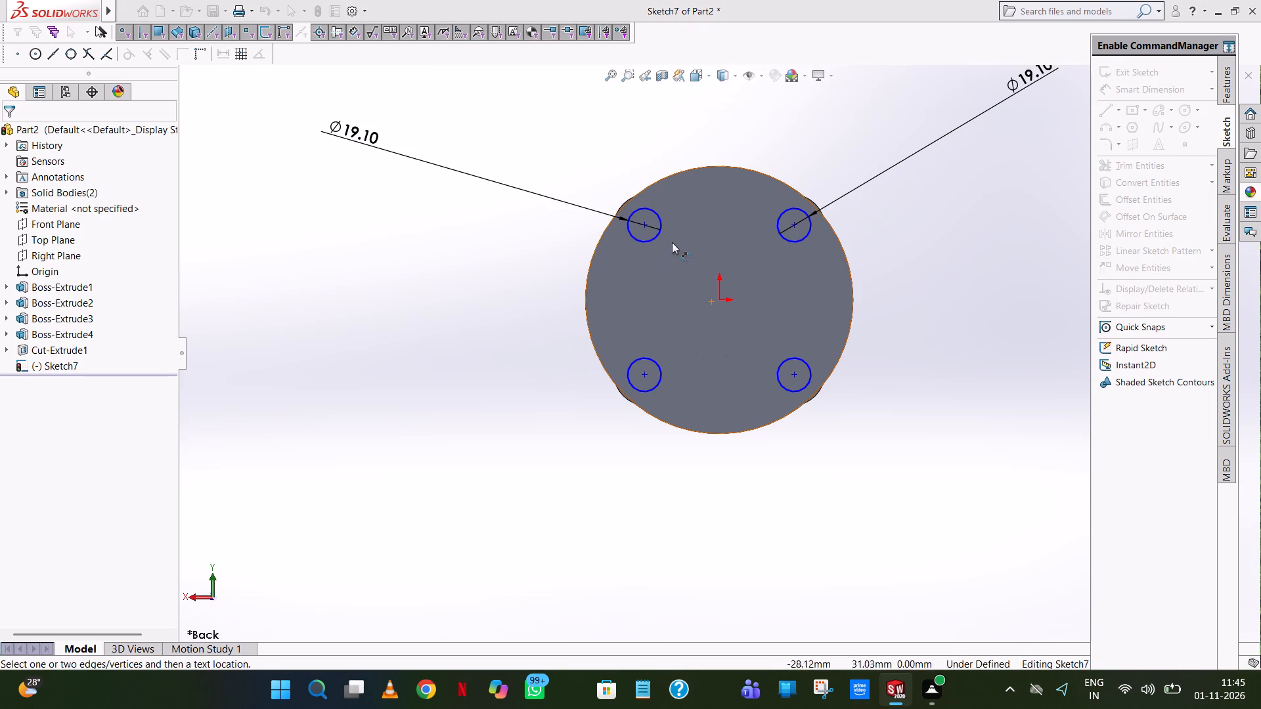
Dimension the vertical distance between the upper-left circle's centre and the origin.
left_click(644, 225)
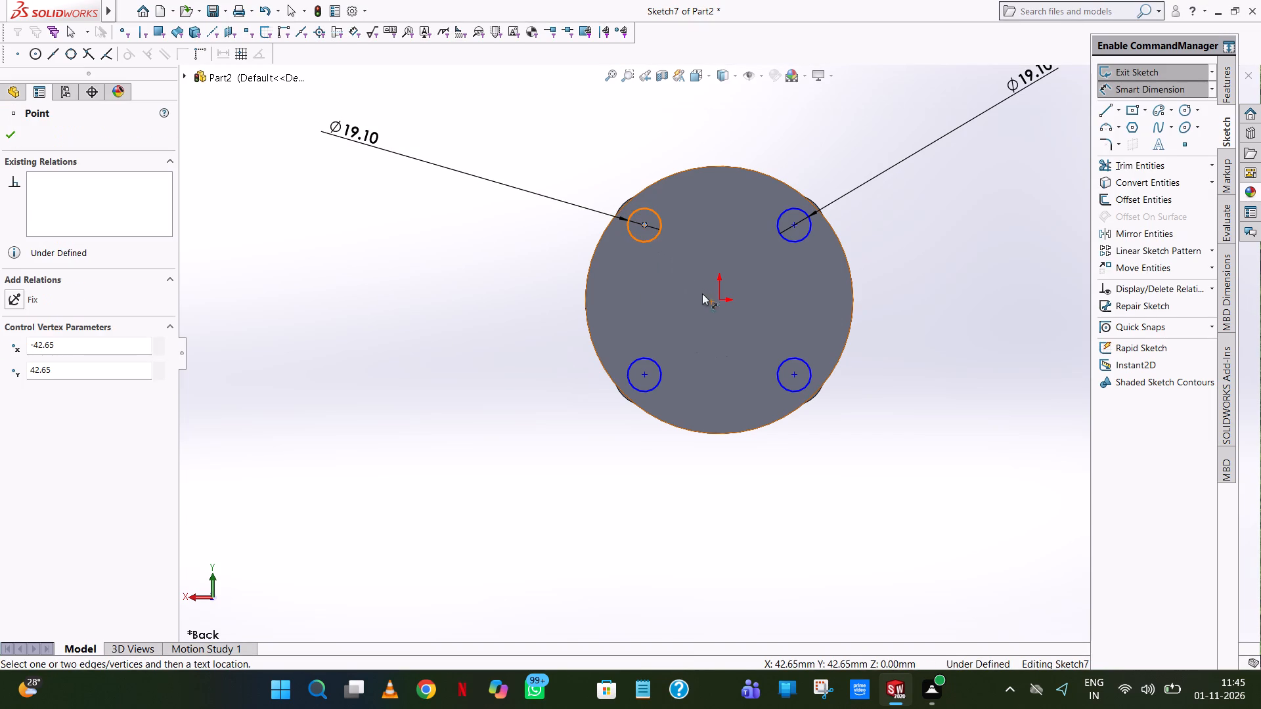
left_click(719, 299)
left_click(345, 263)
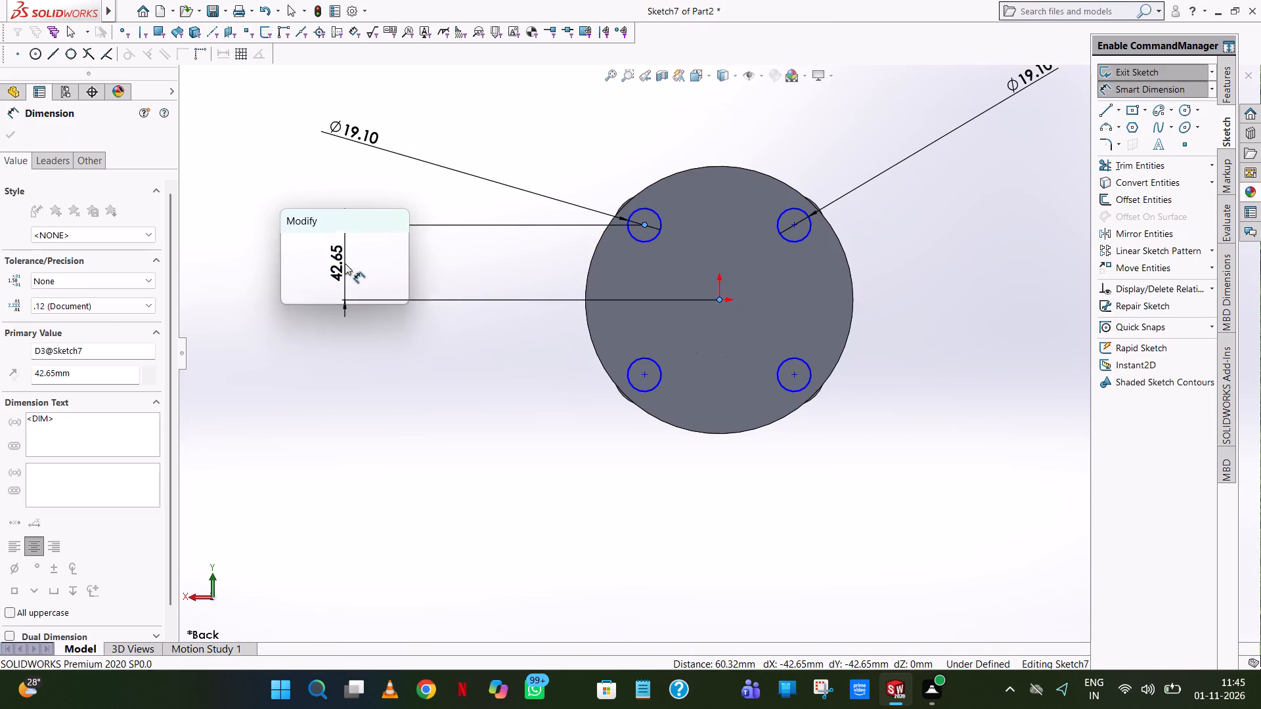
left_click(292, 238)
left_click(293, 230)
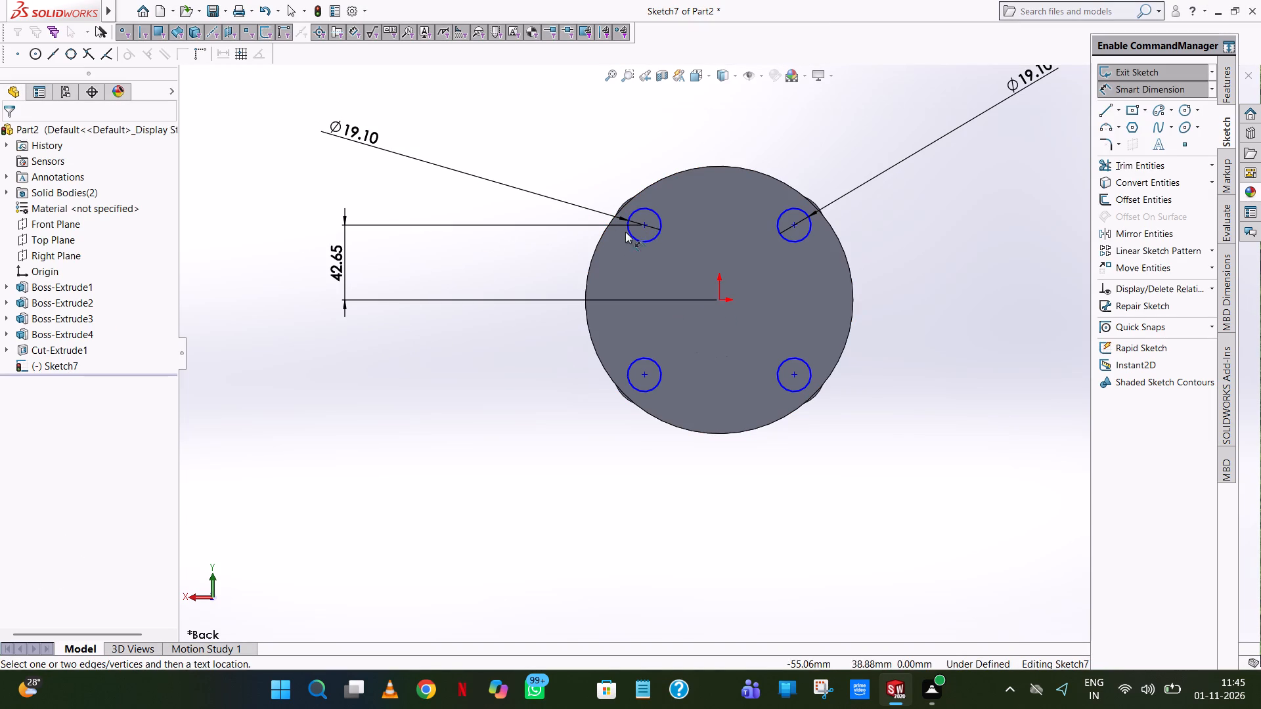
Dimension the horizontal centre-to-centre distance between the two upper circles and between the two lower circles.
left_click(646, 223)
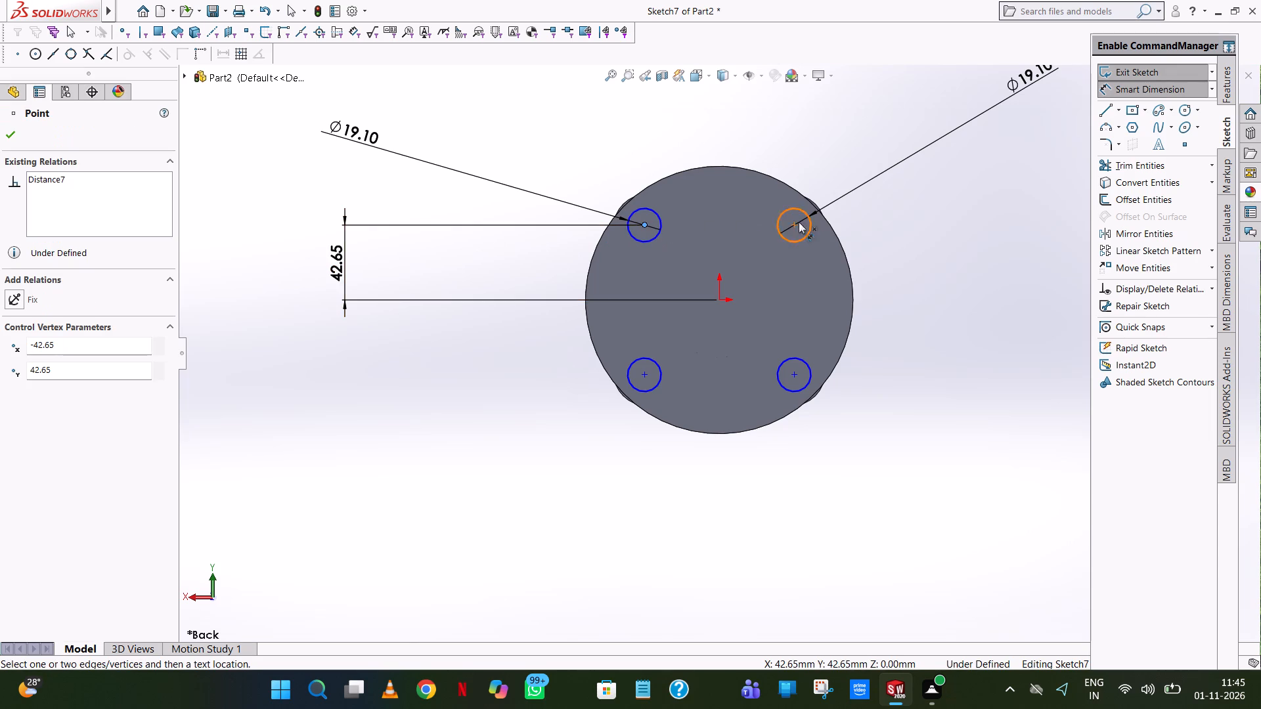
left_click(794, 223)
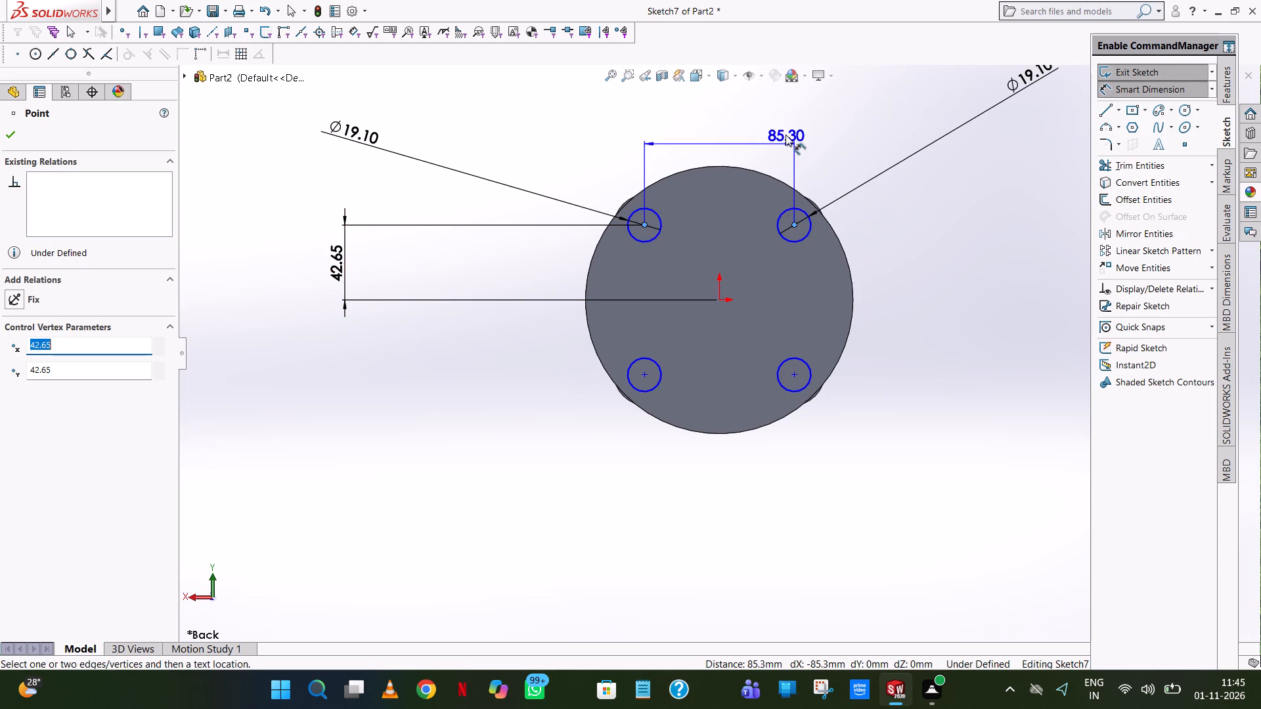
left_click(784, 127)
left_click(728, 105)
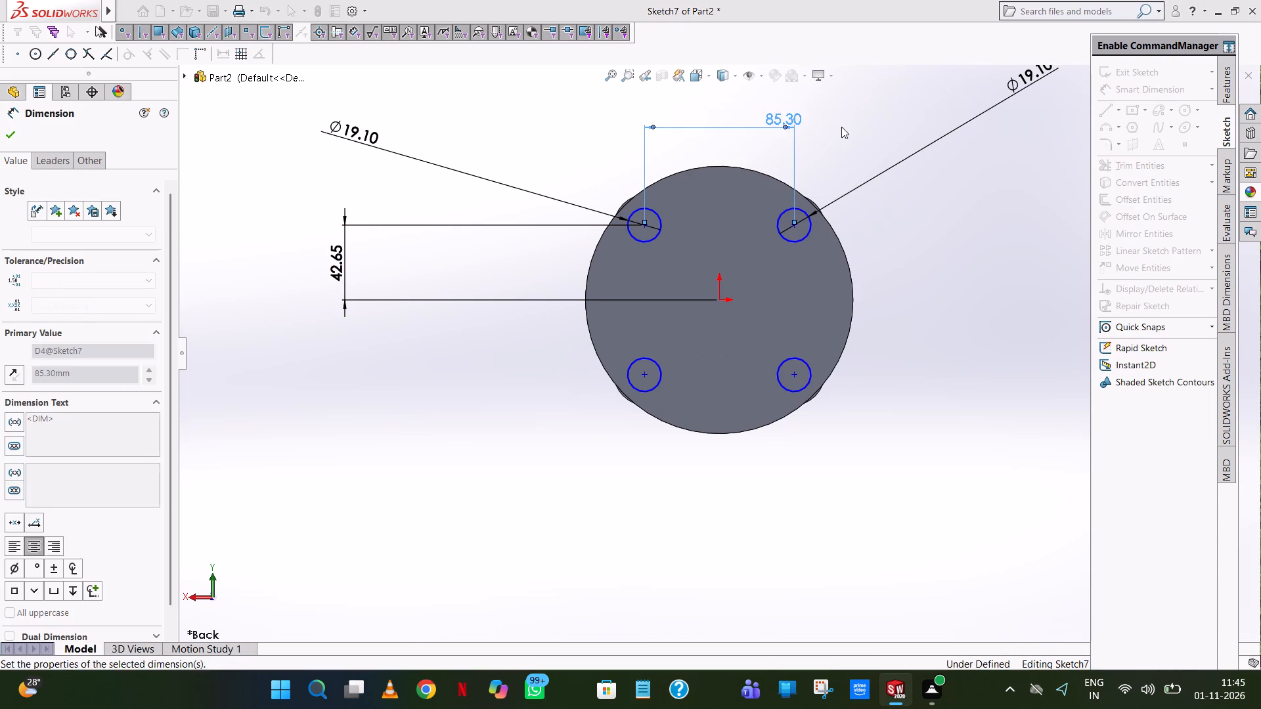
left_click(843, 127)
left_click(793, 378)
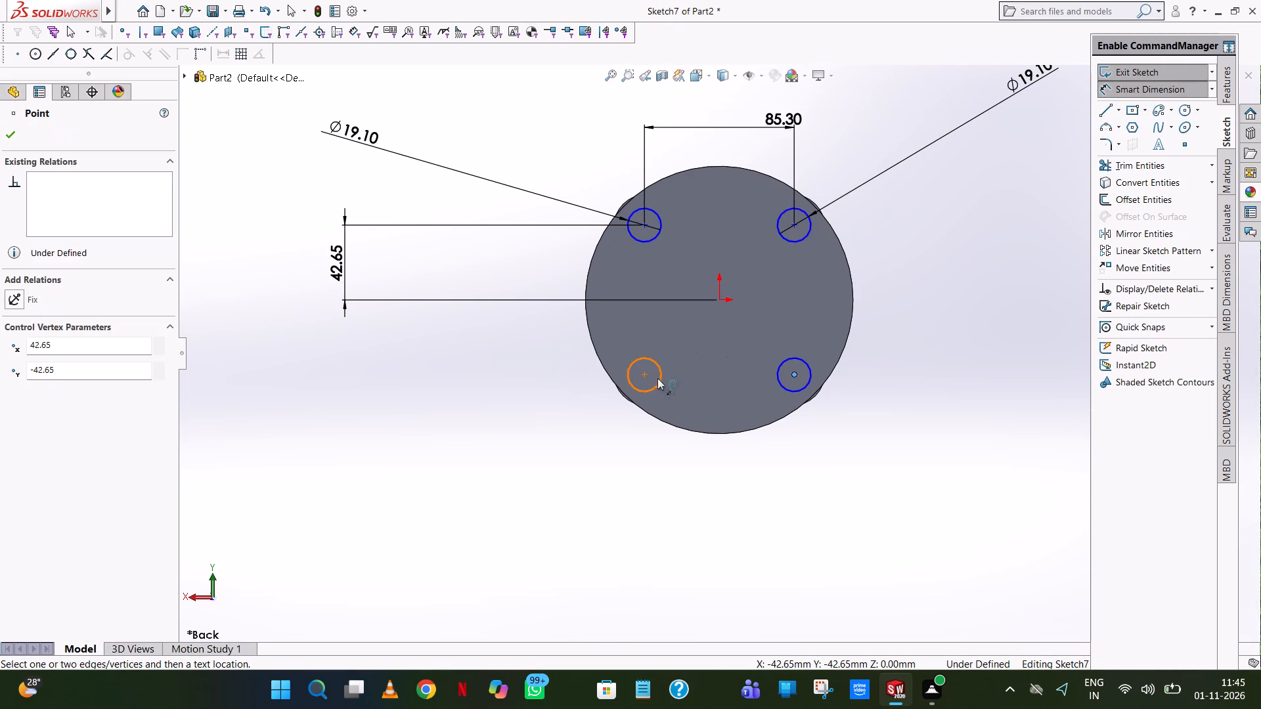
left_click(644, 375)
left_click(673, 533)
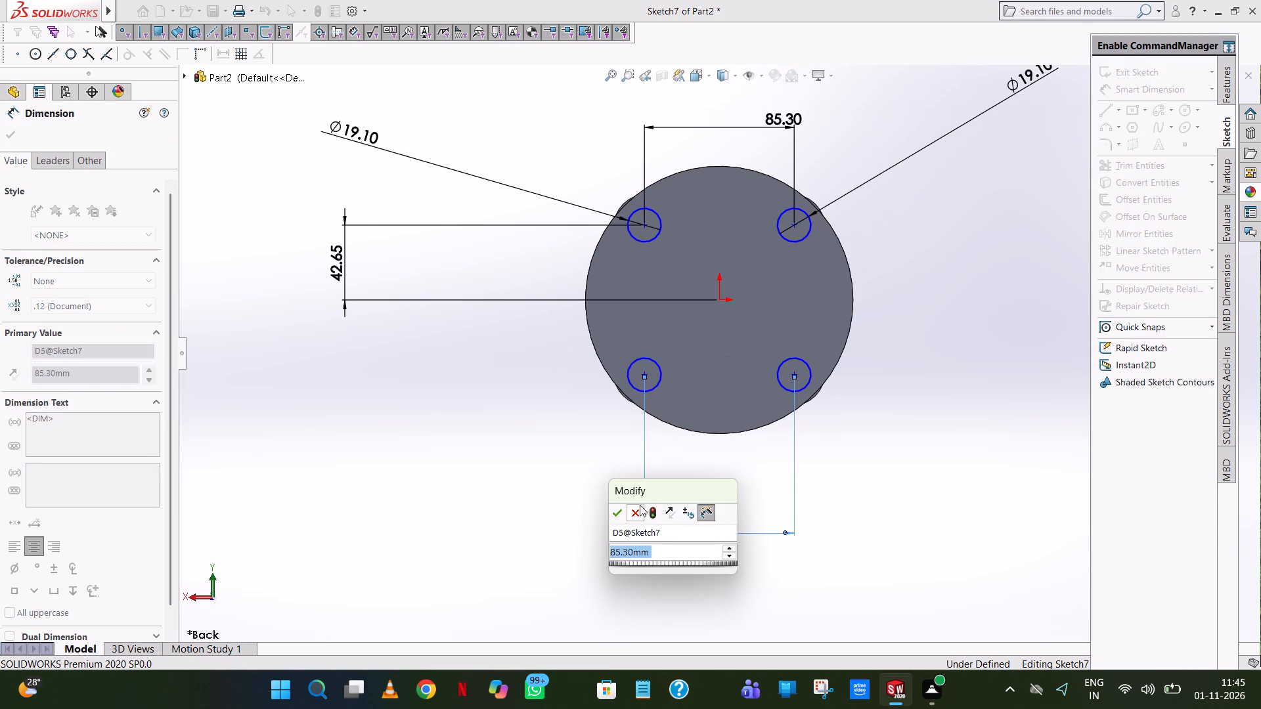
left_click(625, 515)
left_click(533, 455)
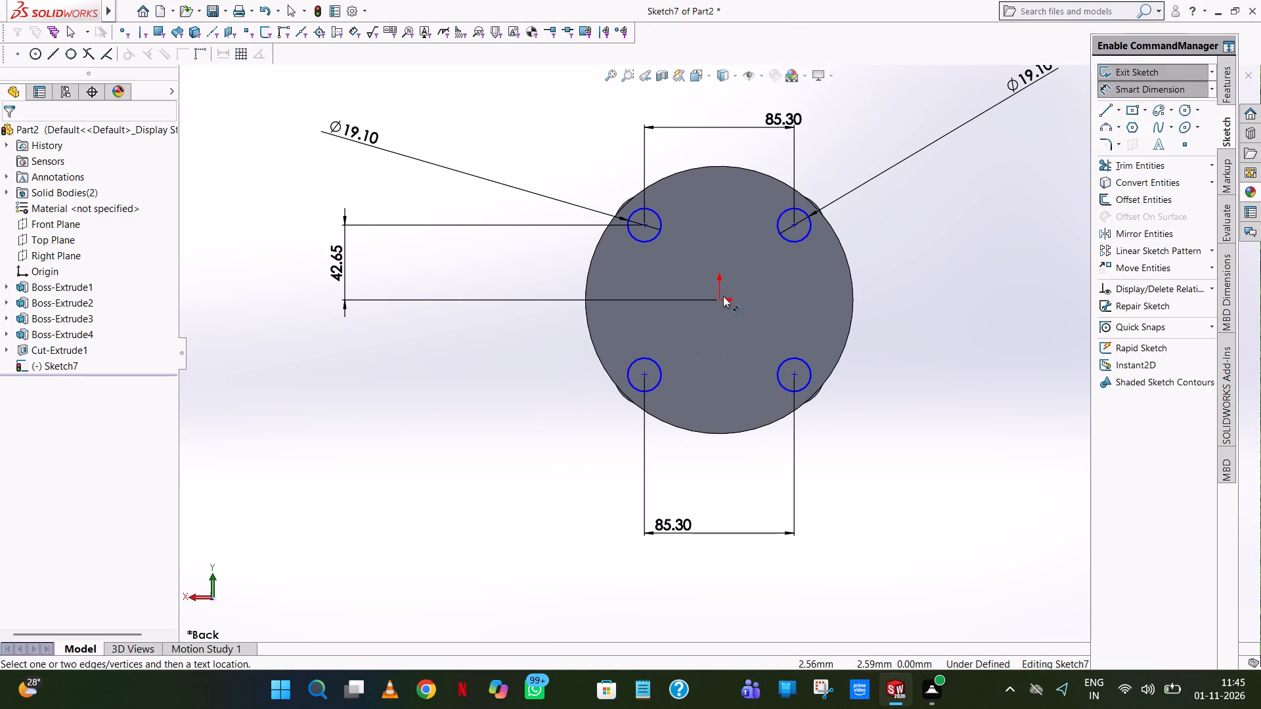
Dimension the vertical distance between the origin and the lower-right circle's centre.
left_click(717, 302)
left_click(796, 371)
left_click(401, 324)
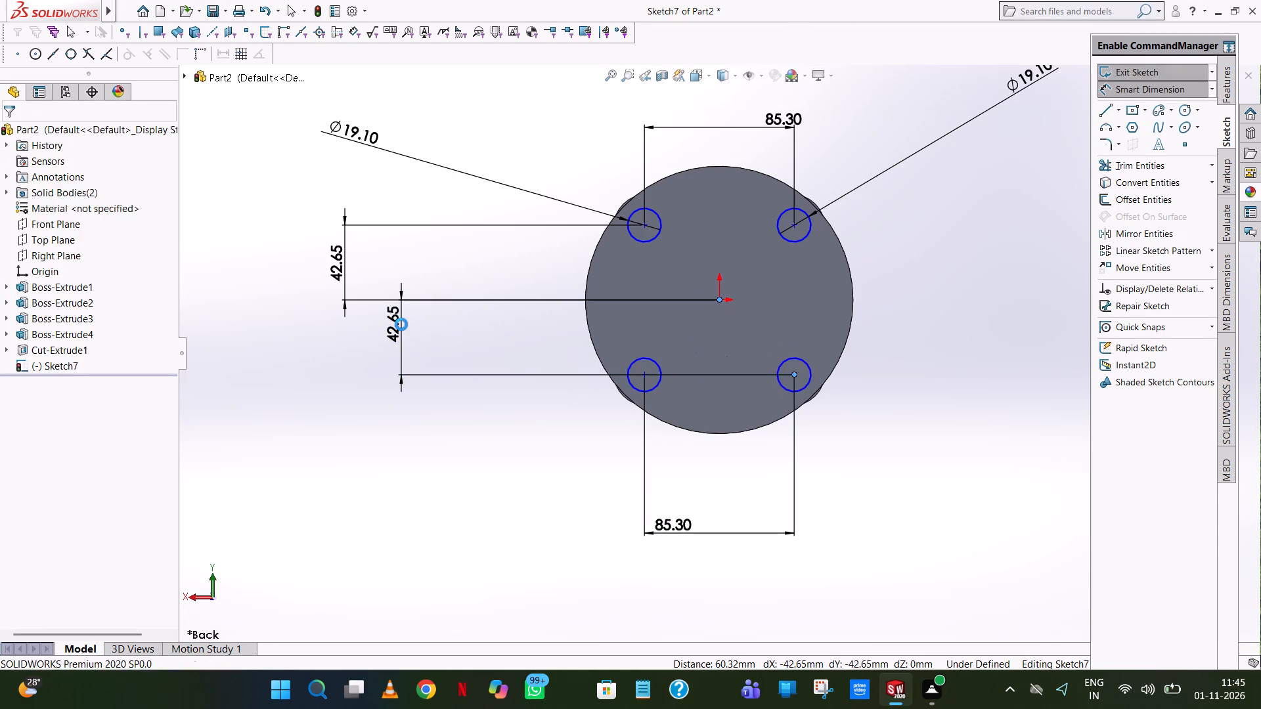
left_click(350, 307)
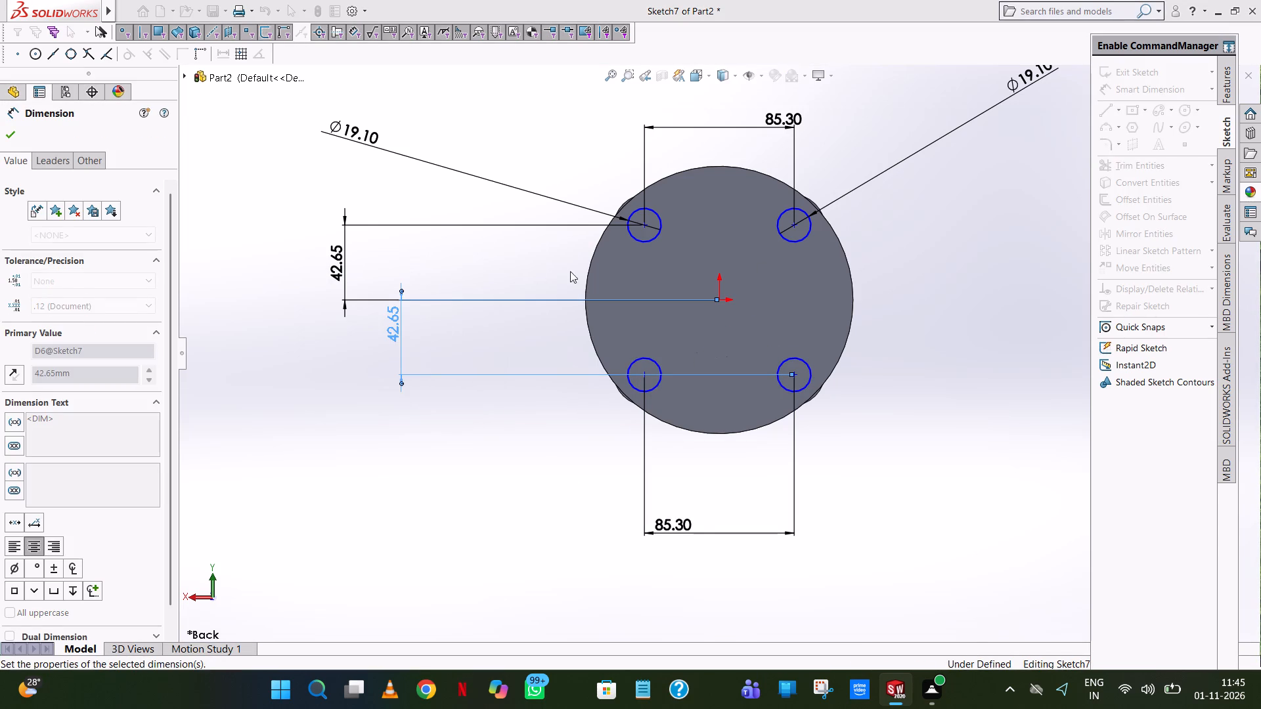
Add diameter dimensions to the lower-right and lower-left circles.
left_click(807, 364)
left_click(950, 352)
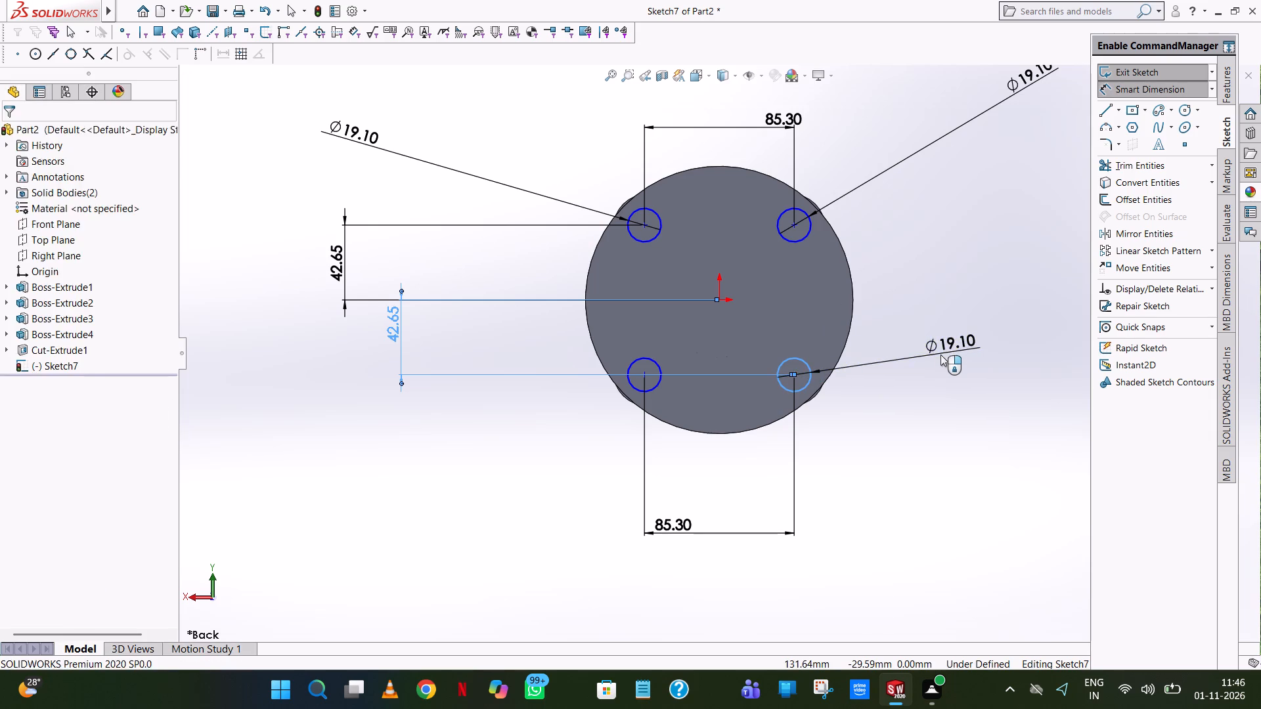
left_click(888, 327)
left_click(950, 260)
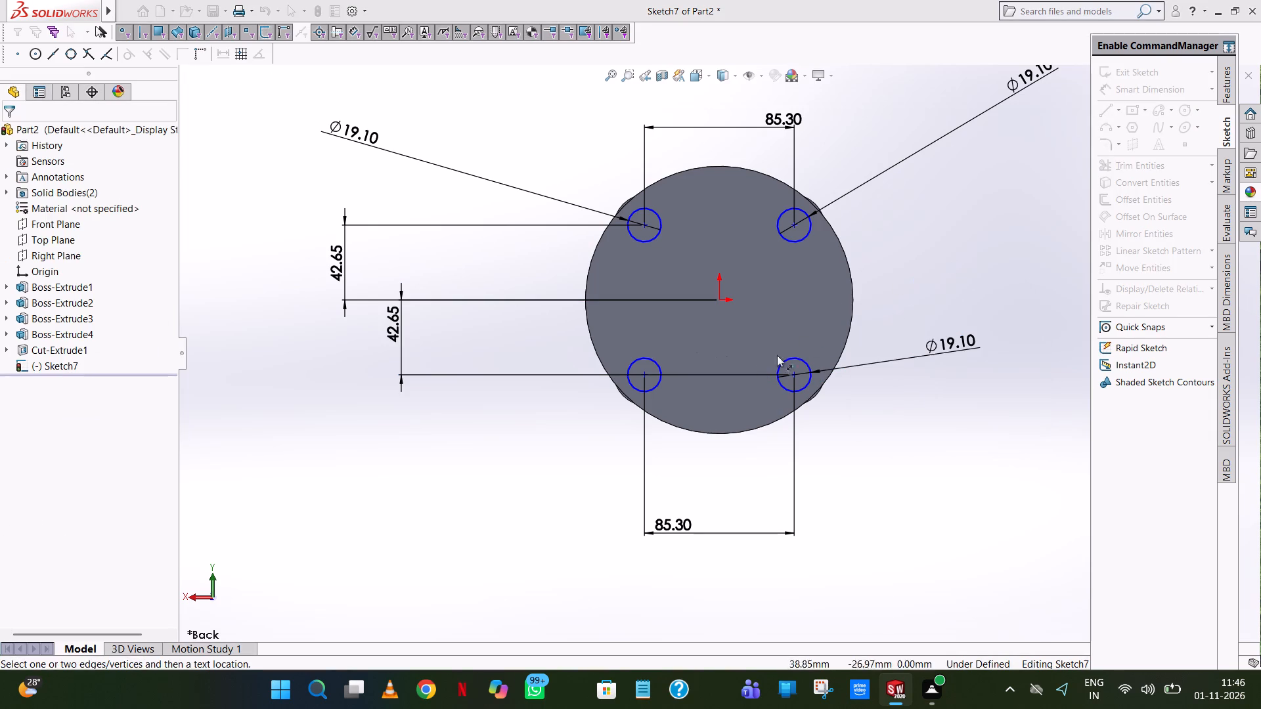
left_click(631, 384)
left_click(410, 375)
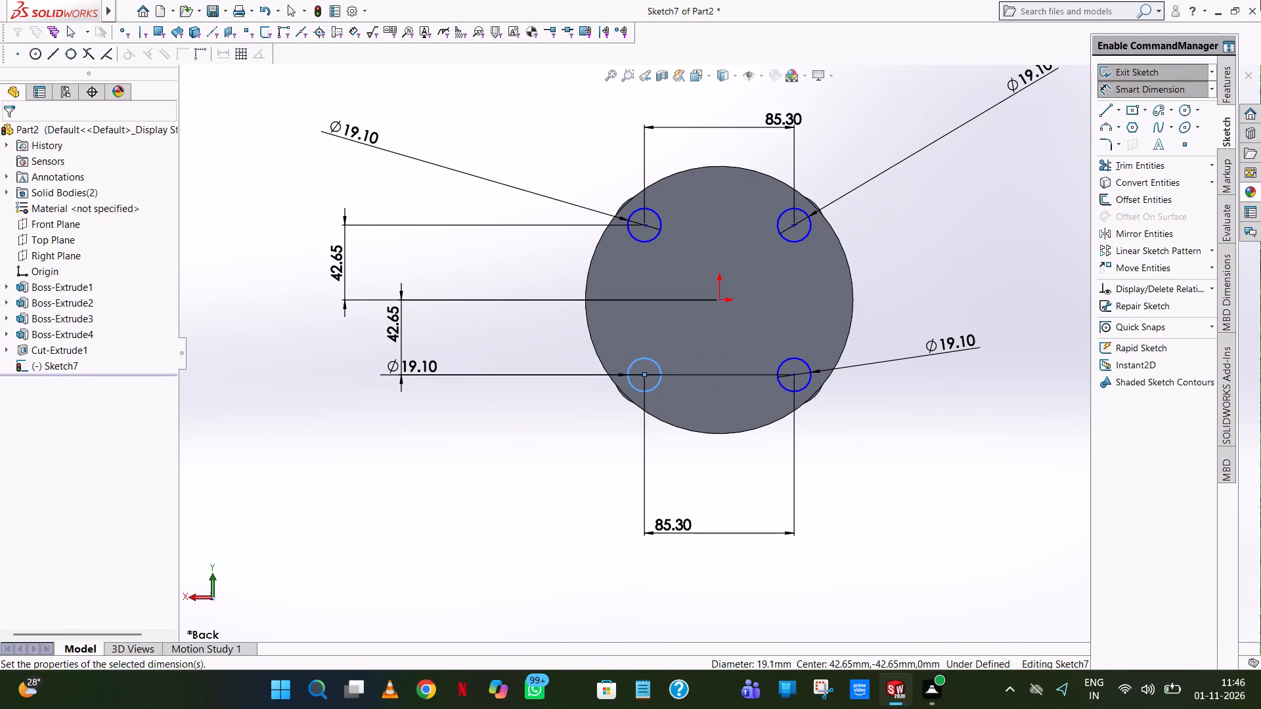
left_click(355, 351)
left_click(521, 135)
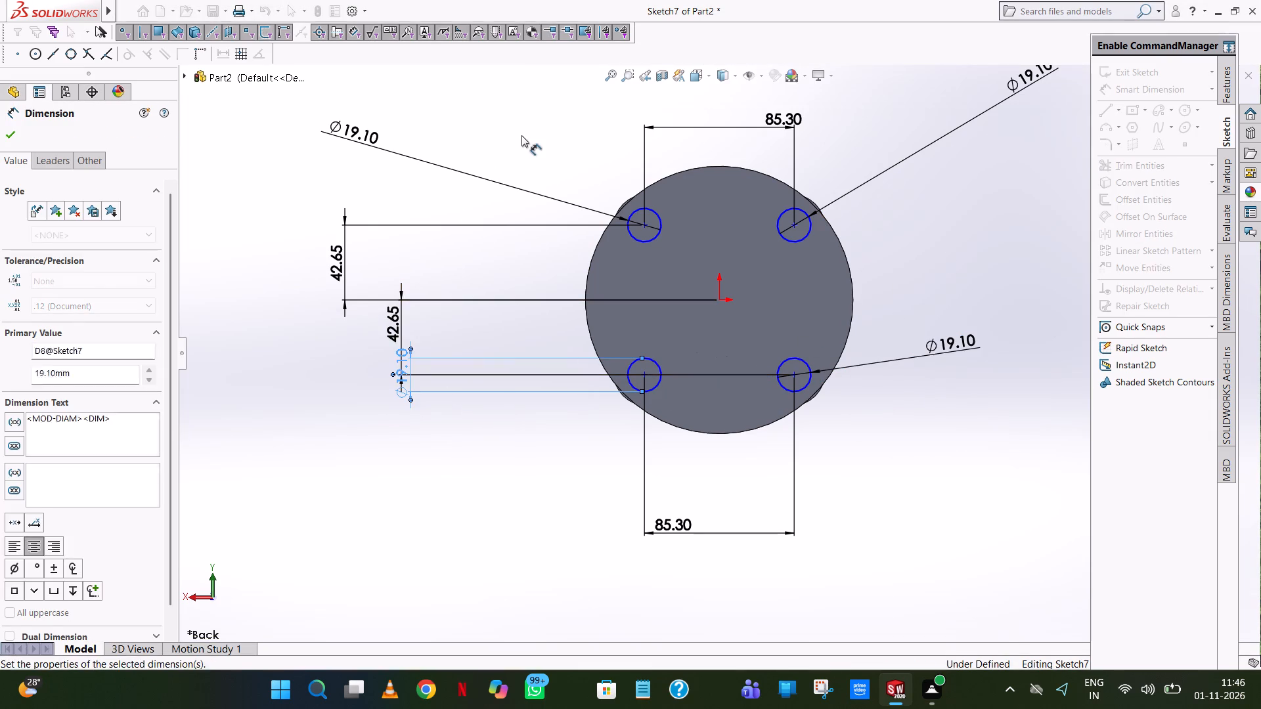
Dimension the horizontal distance between the lower-left circle's centre and the origin.
left_click(646, 378)
left_click(719, 303)
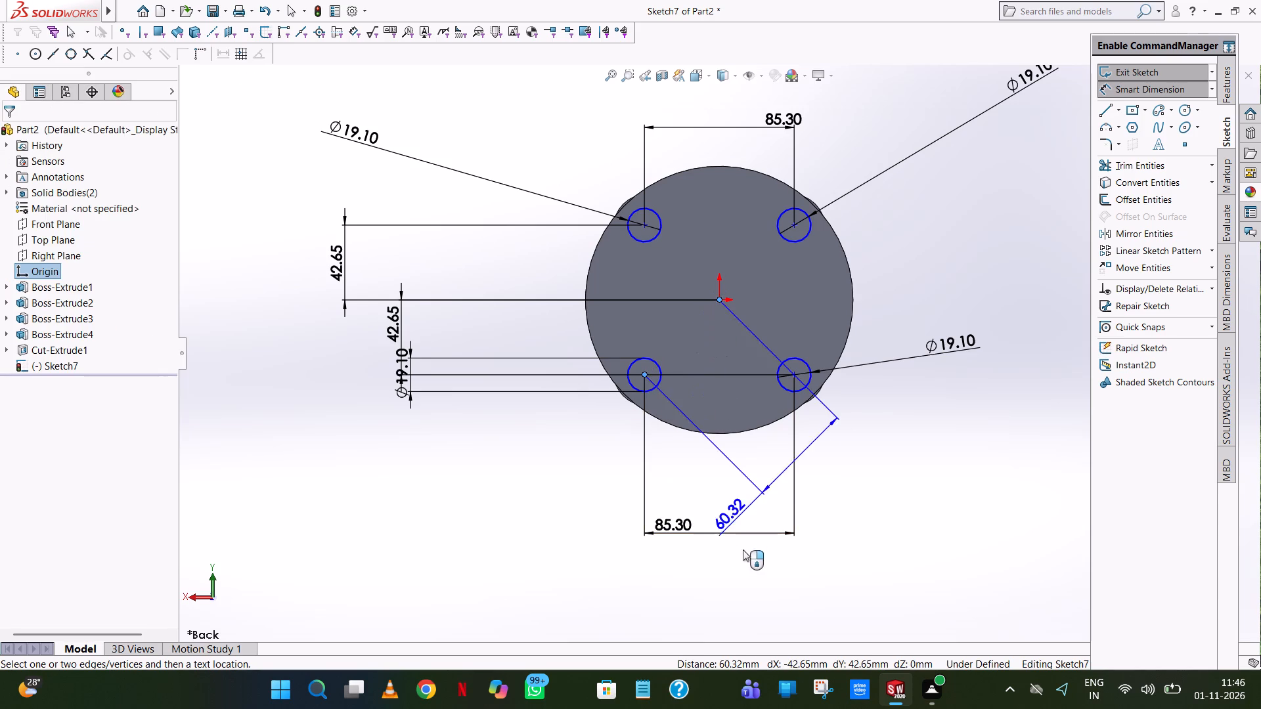
left_click(708, 467)
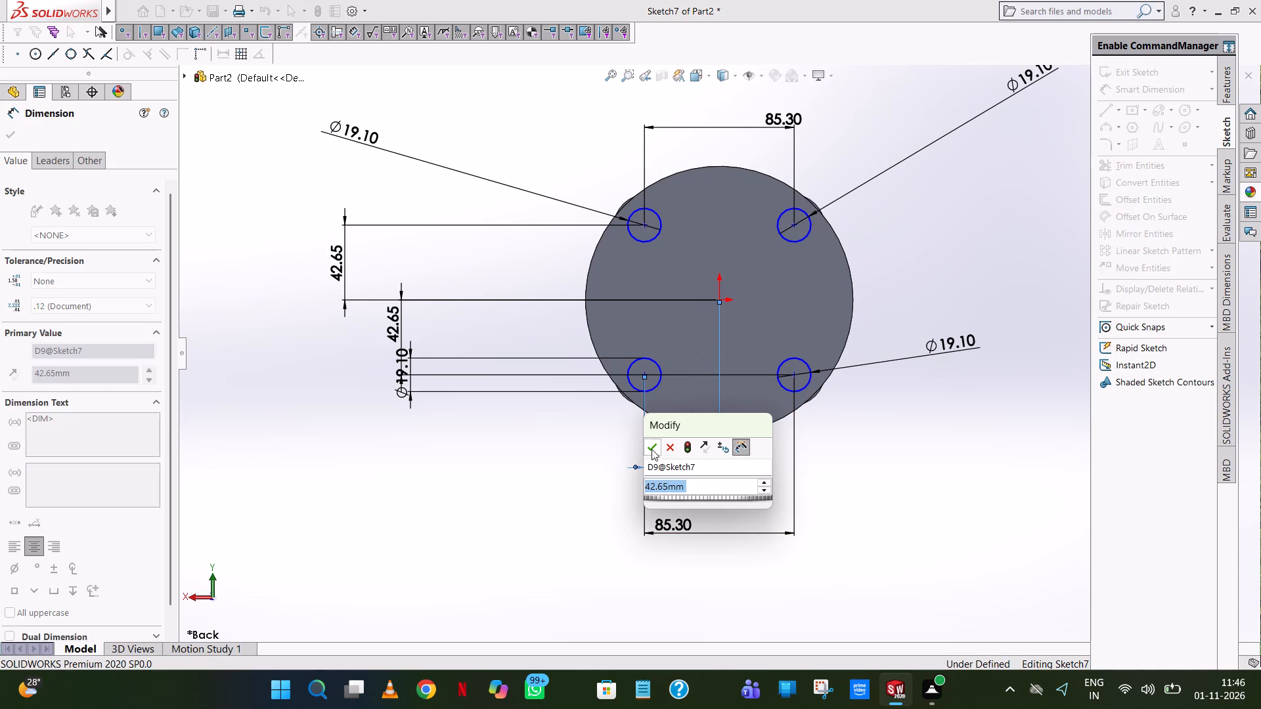
left_click(650, 449)
left_click(448, 506)
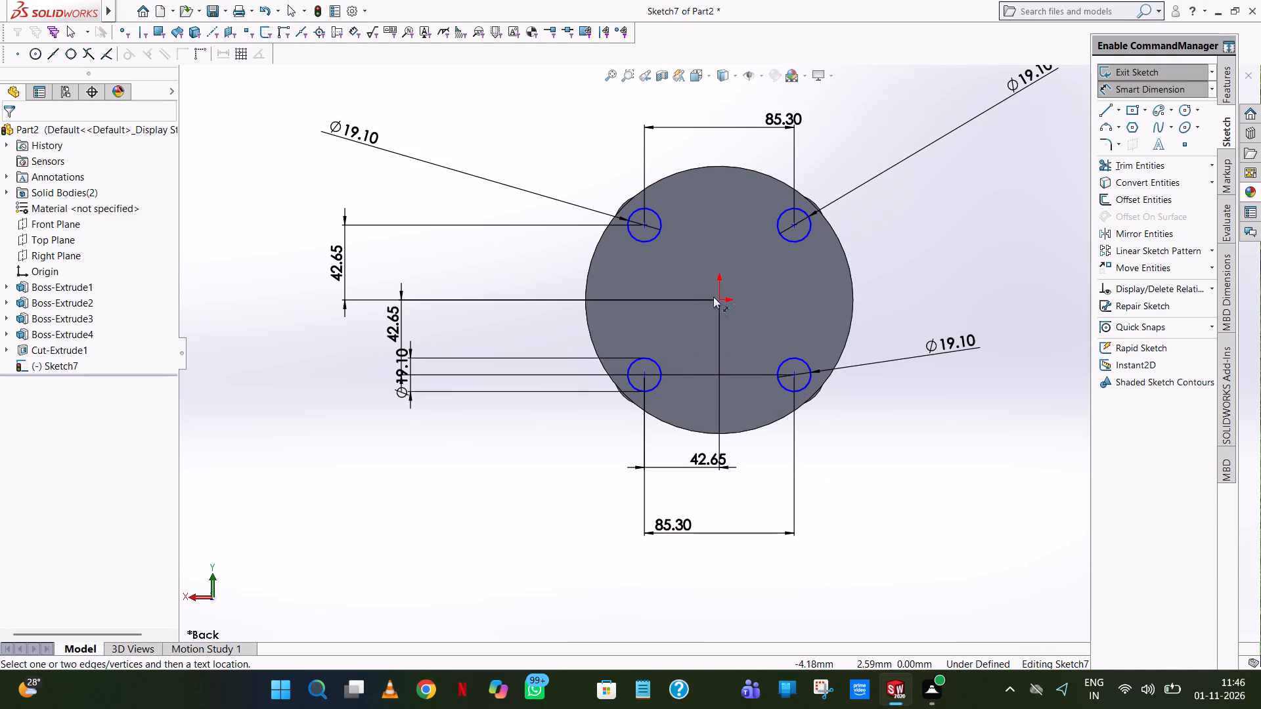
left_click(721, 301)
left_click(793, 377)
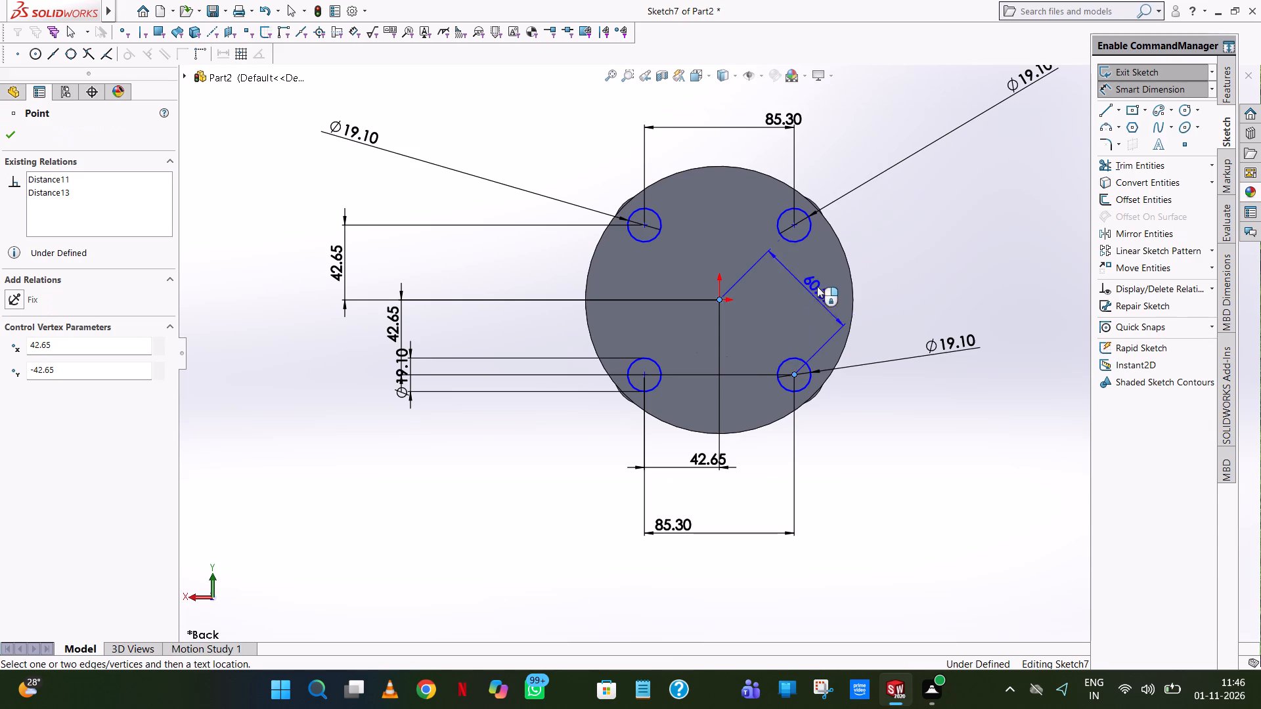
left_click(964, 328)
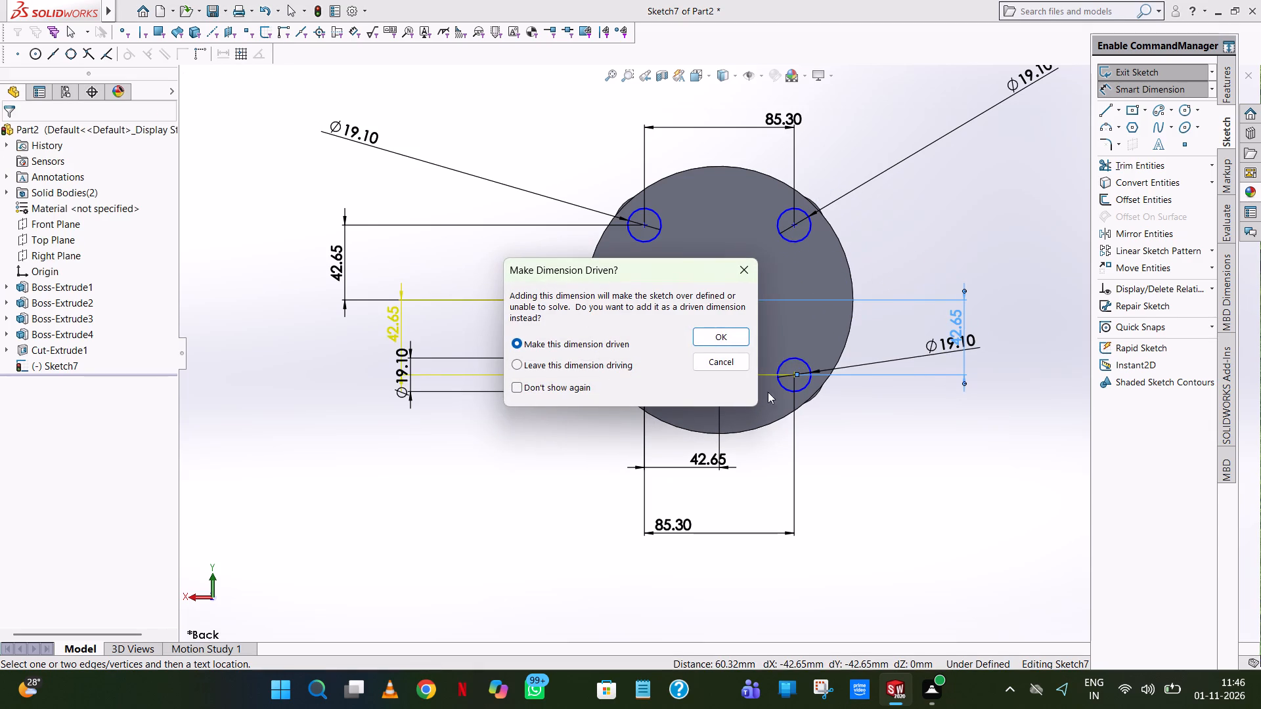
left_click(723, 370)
Dimension the horizontal distance between the lower-right circle's centre and the origin.
left_click(795, 374)
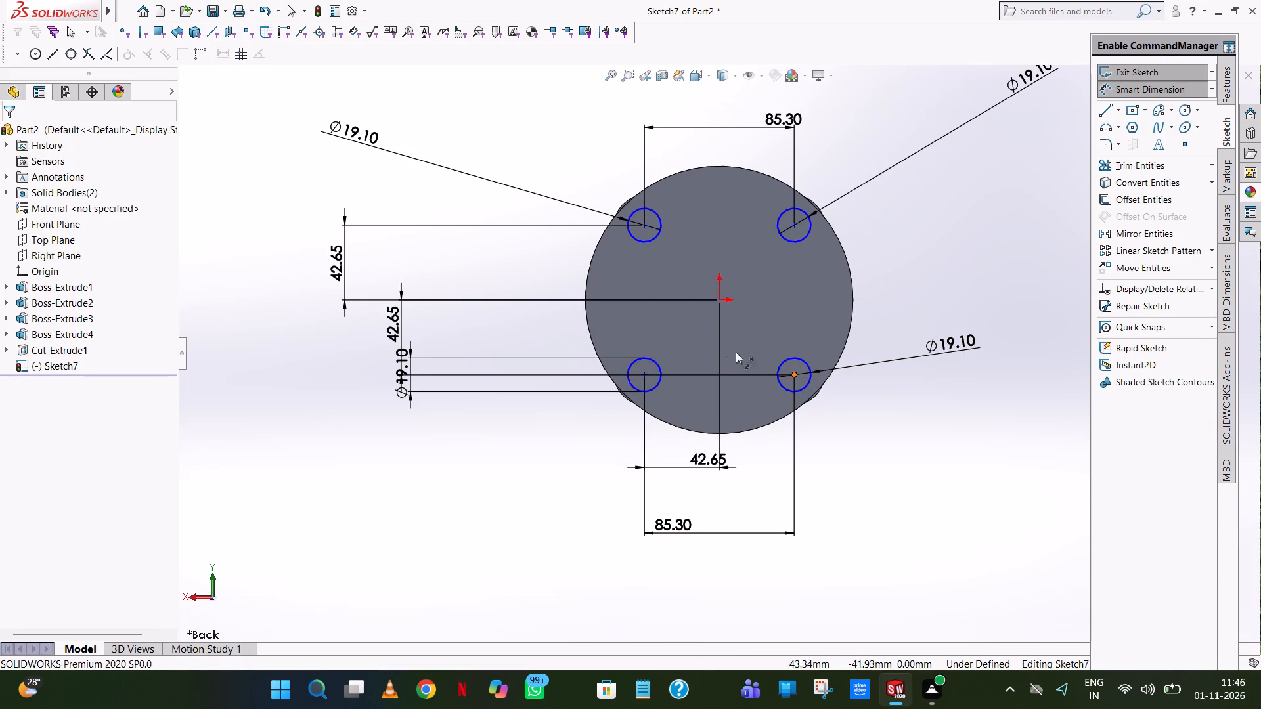
left_click(717, 300)
left_click(748, 555)
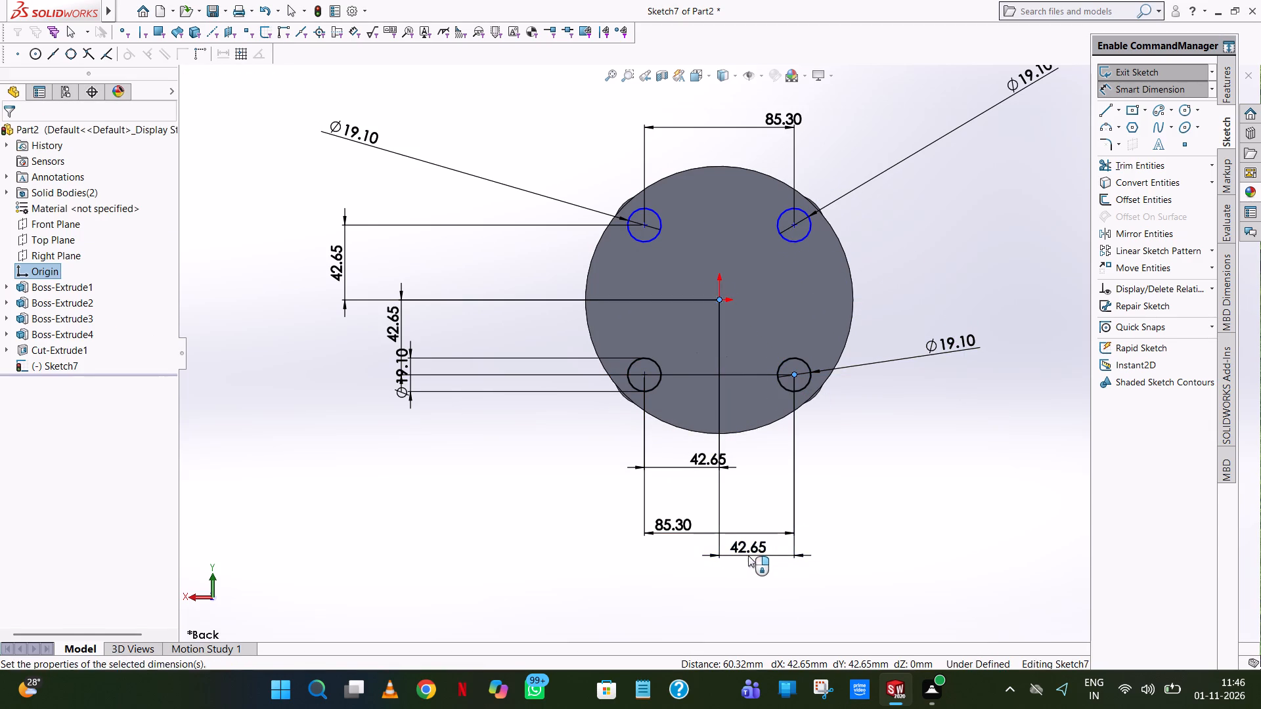
left_click(694, 528)
left_click(905, 332)
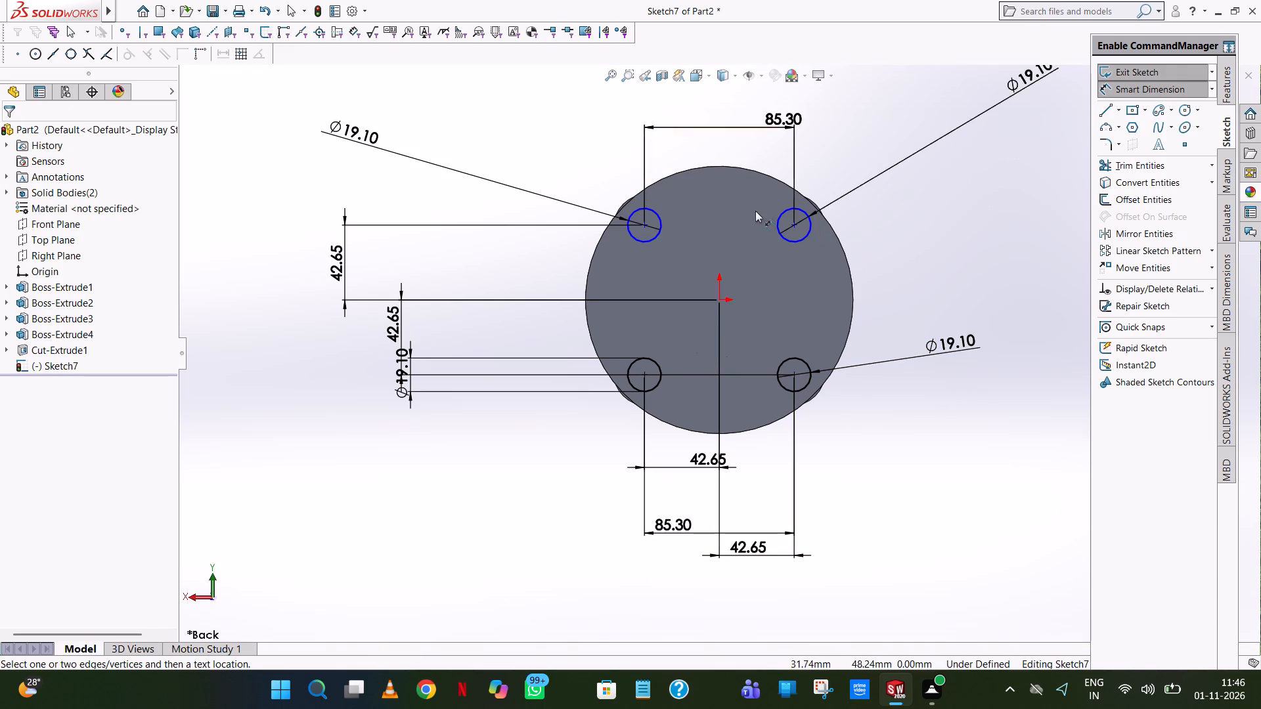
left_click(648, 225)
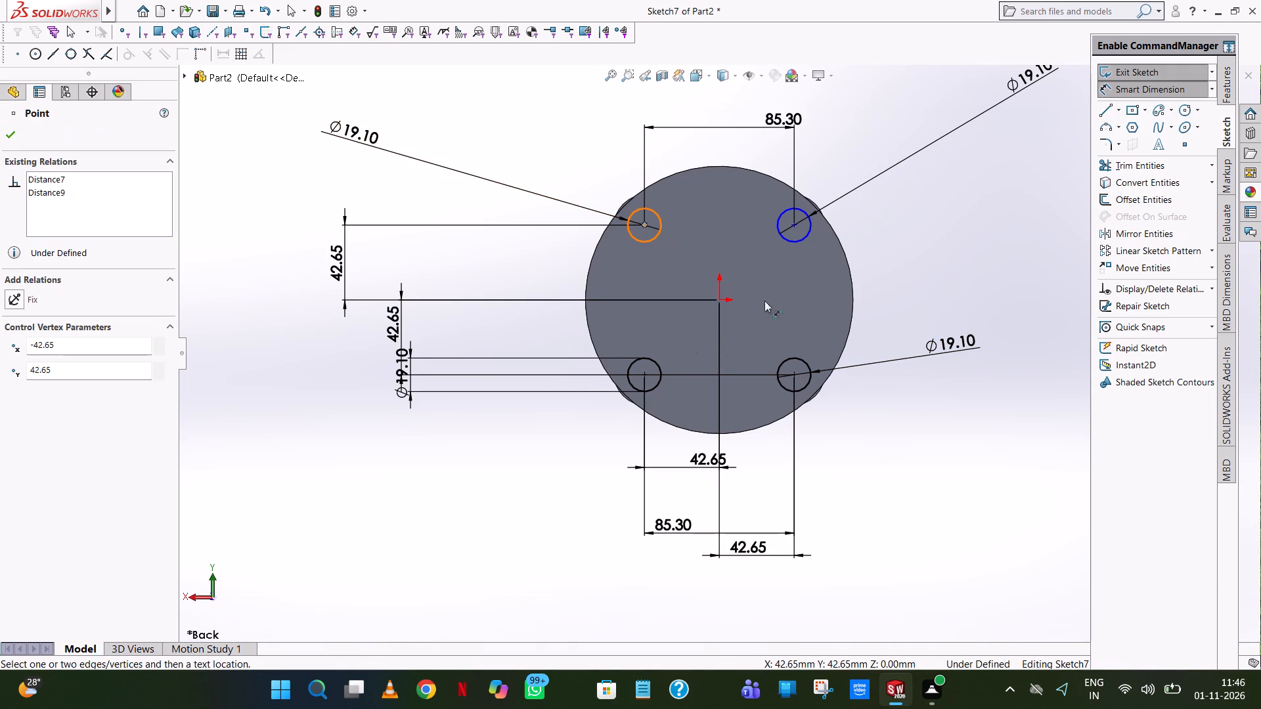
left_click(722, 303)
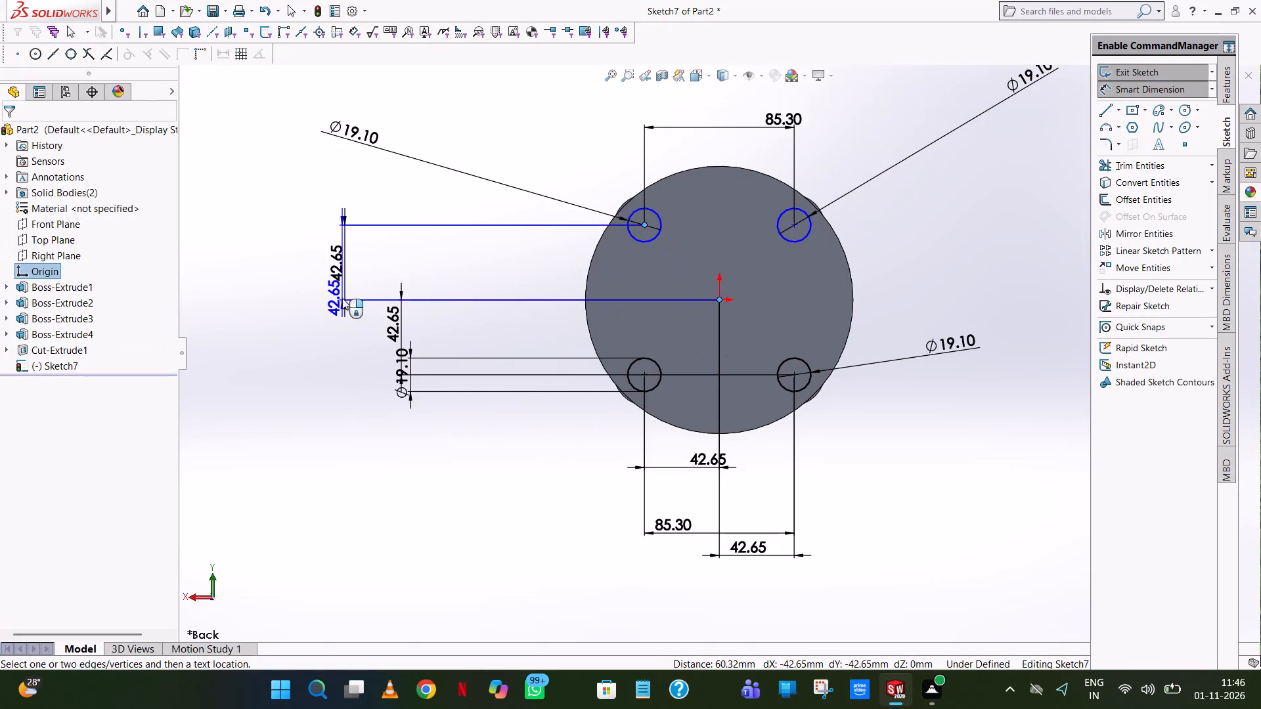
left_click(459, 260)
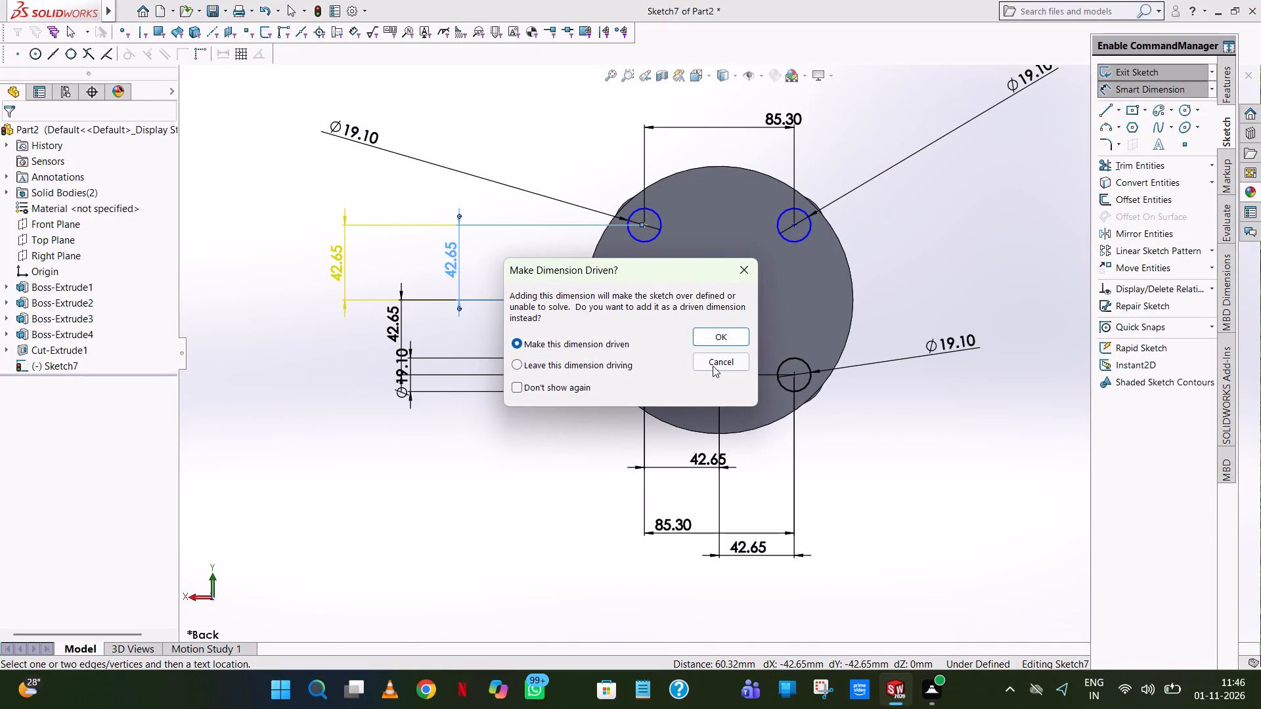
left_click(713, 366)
Dimension the horizontal distances from the origin to the upper-left and upper-right circles' centres.
left_click(642, 225)
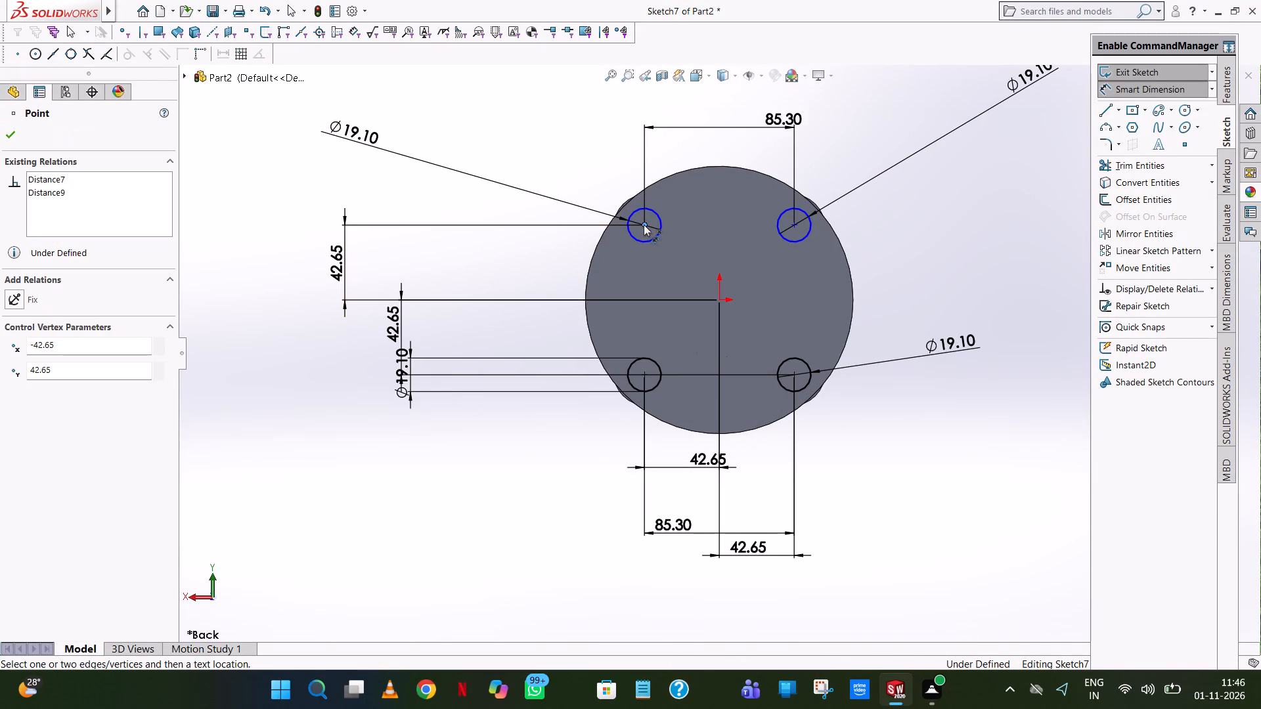
left_click(720, 301)
left_click(677, 108)
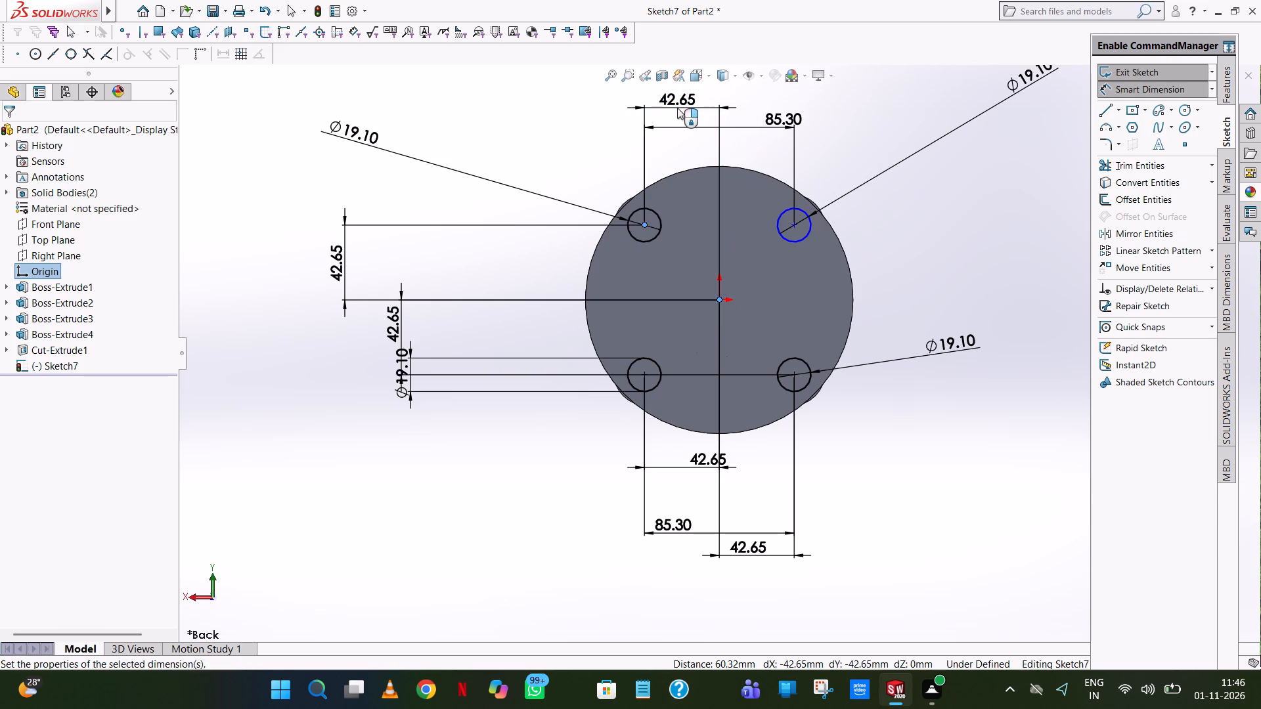
left_click(623, 91)
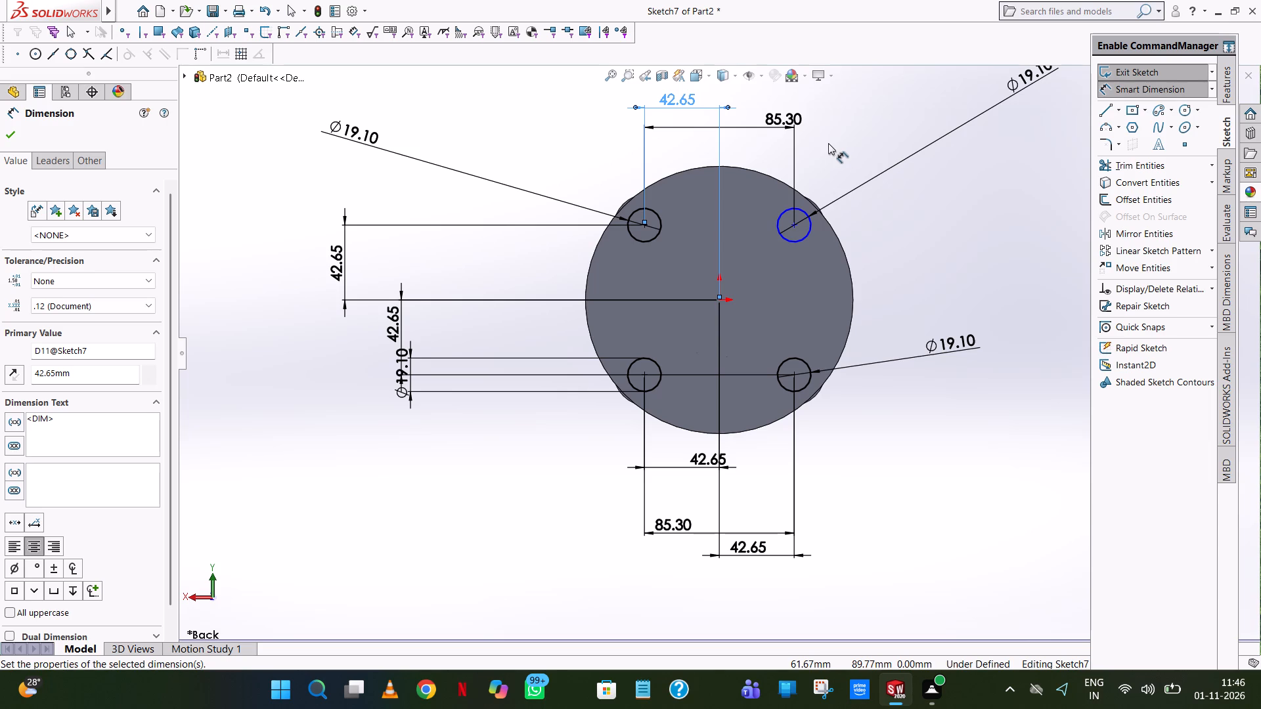
left_click(934, 217)
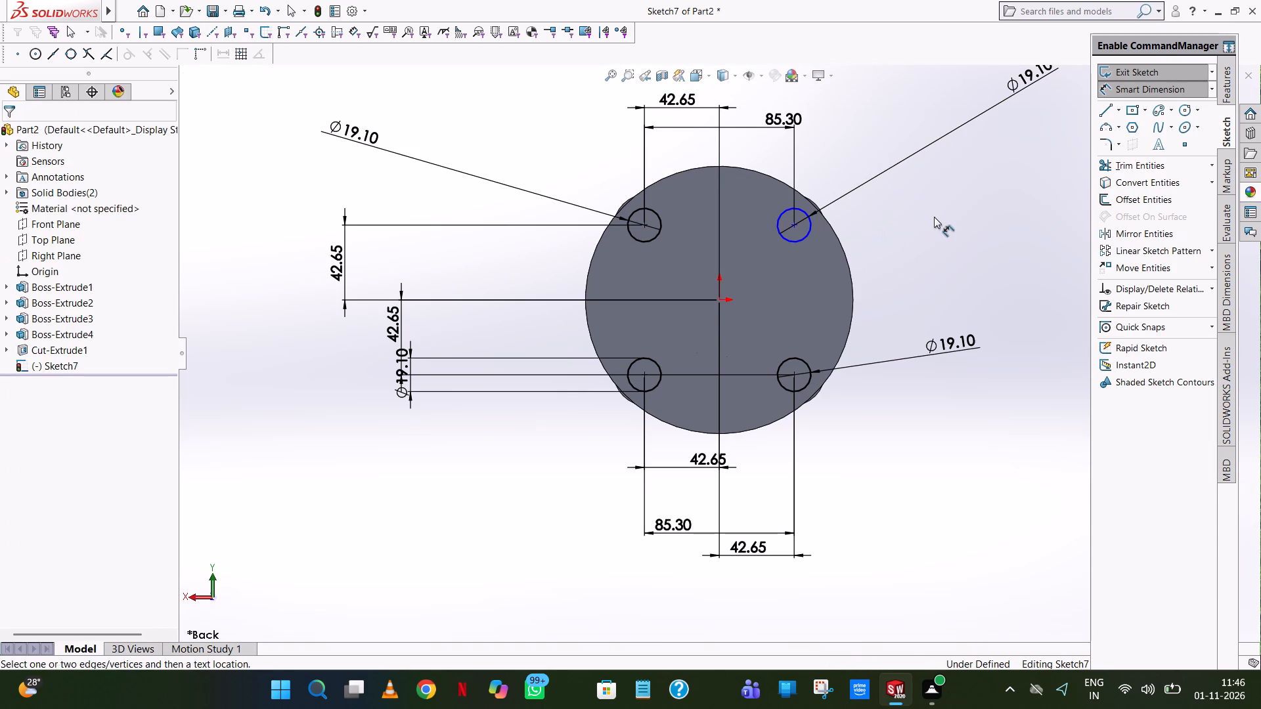
left_click(795, 224)
left_click(719, 299)
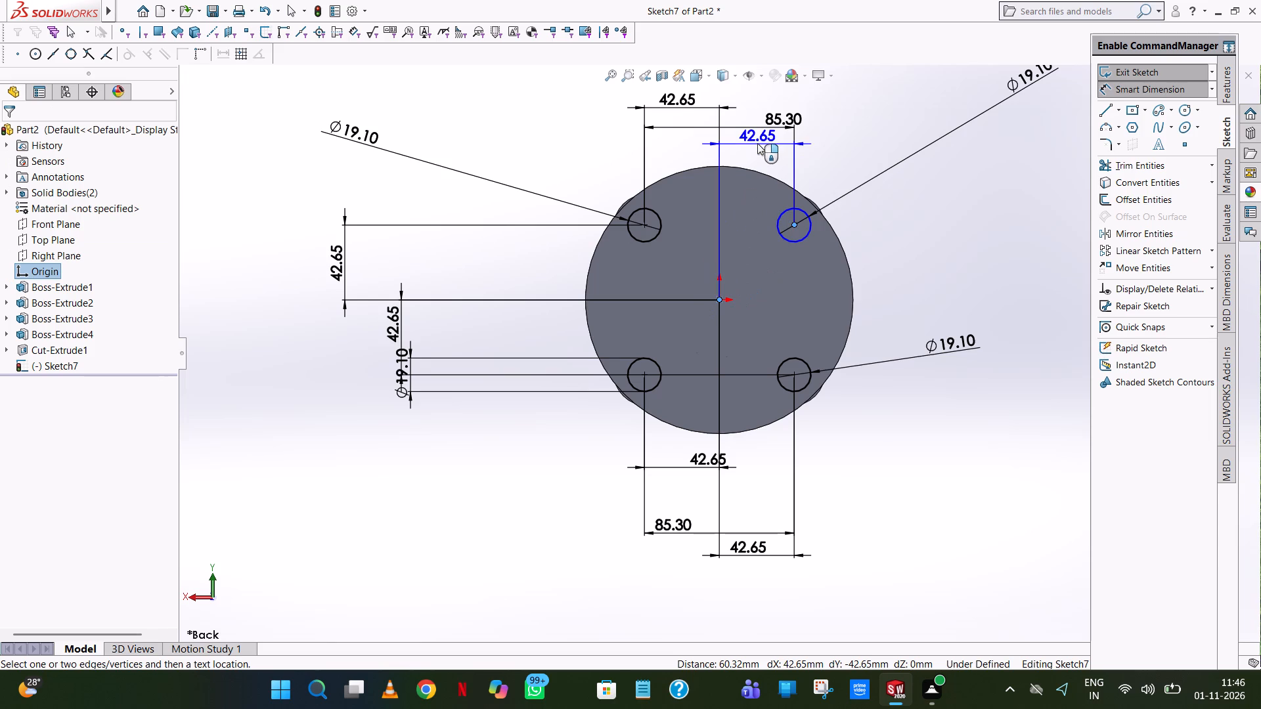
left_click(758, 142)
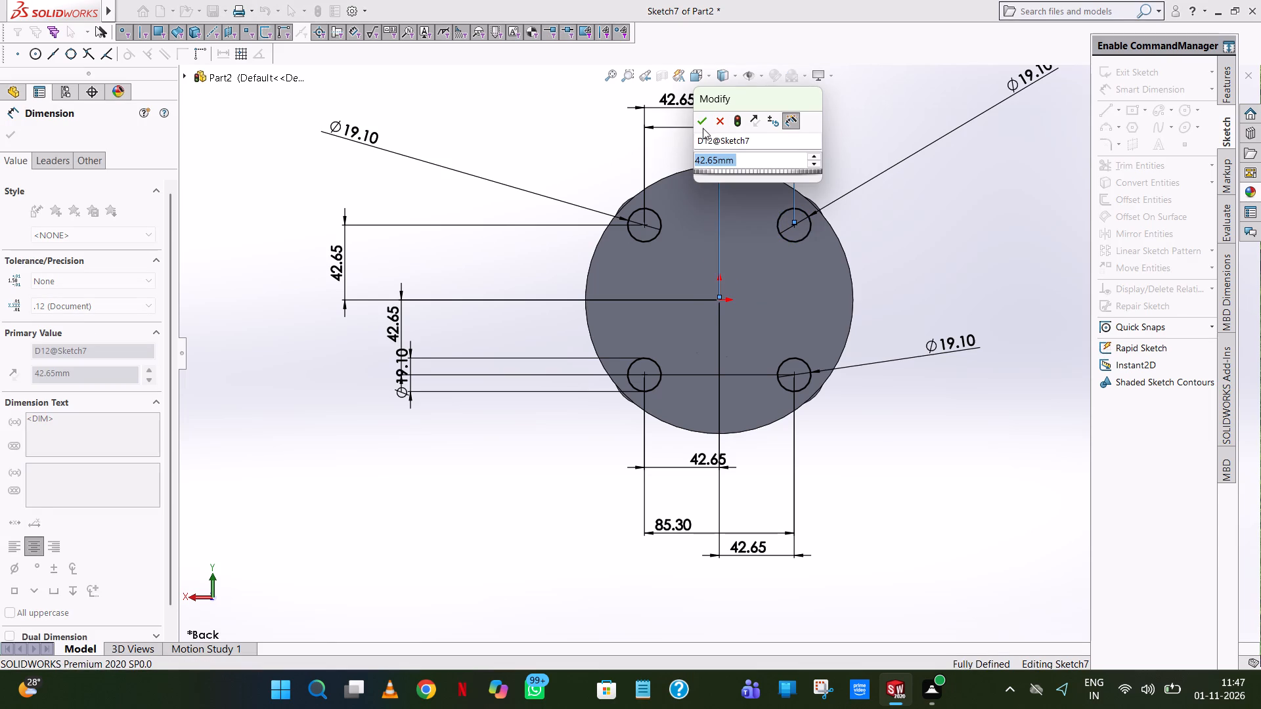
left_click(703, 128)
left_click(940, 152)
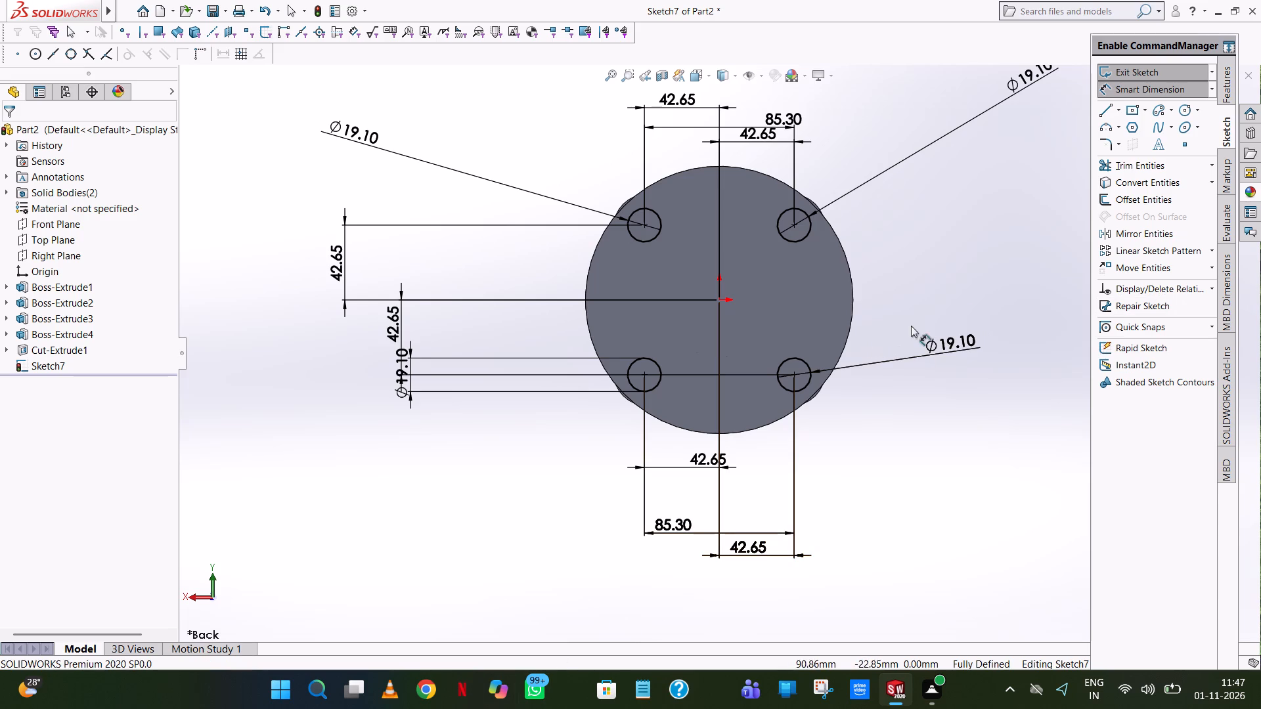
Cut the four circles through the round disc with a blind Extruded Cut 20.5 mm deep.
left_click(1222, 91)
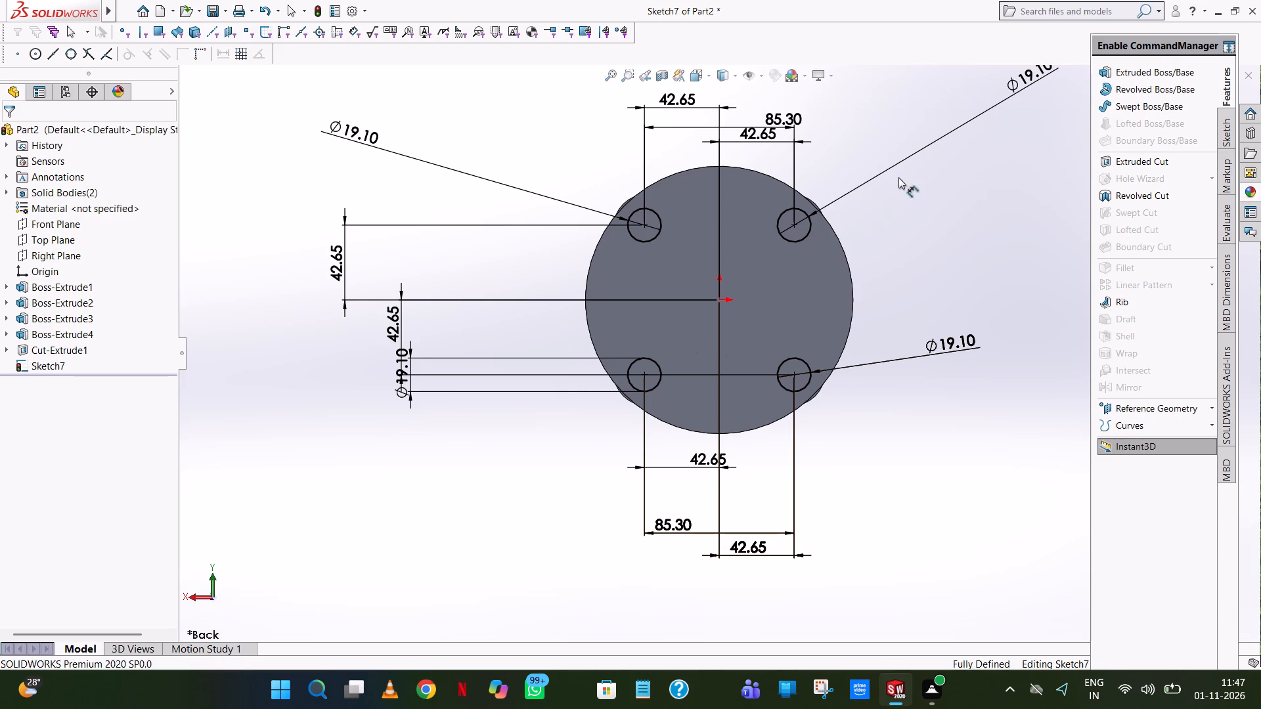
left_click(1162, 156)
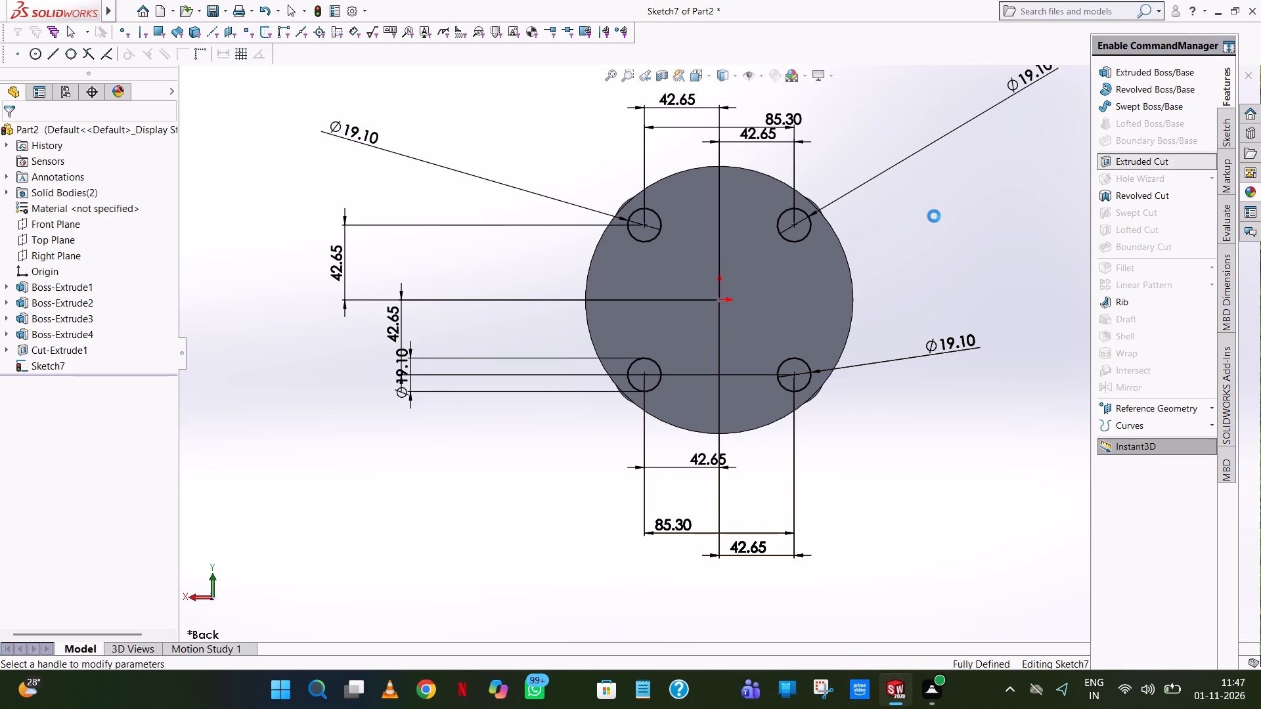
middle_click_drag(930, 224, 758, 349)
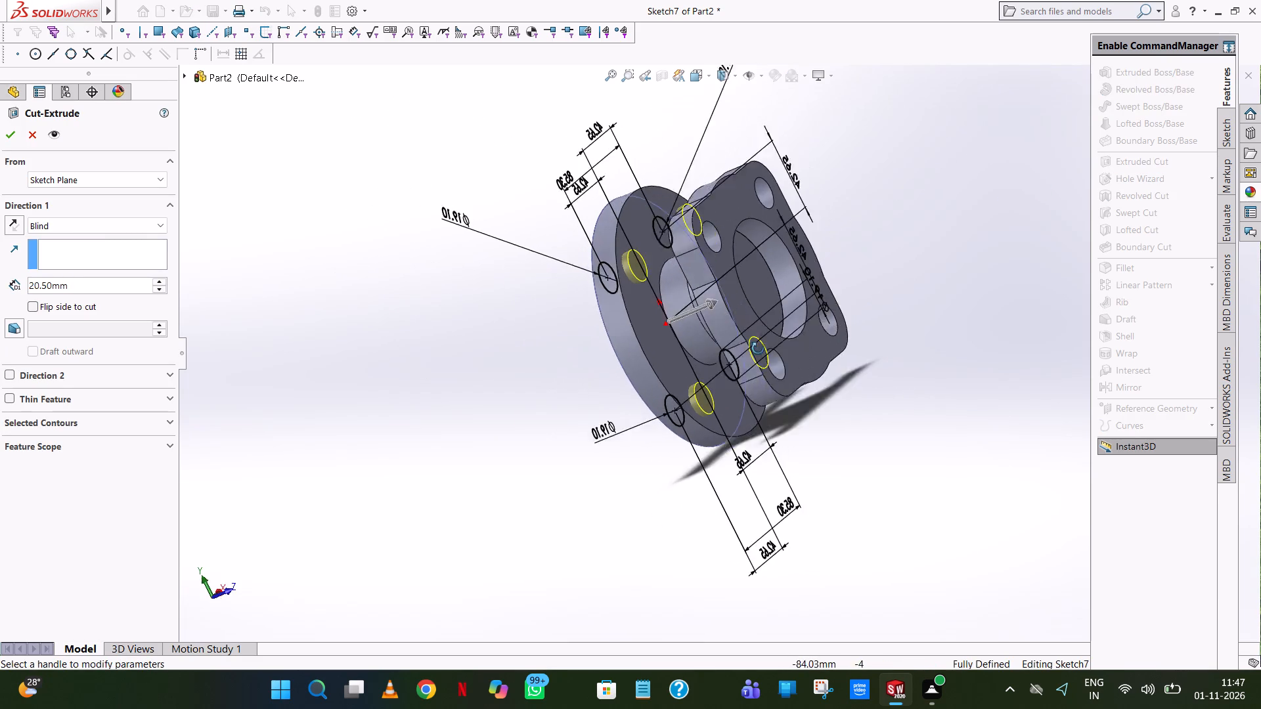
middle_click_drag(758, 349, 785, 454)
left_click(11, 135)
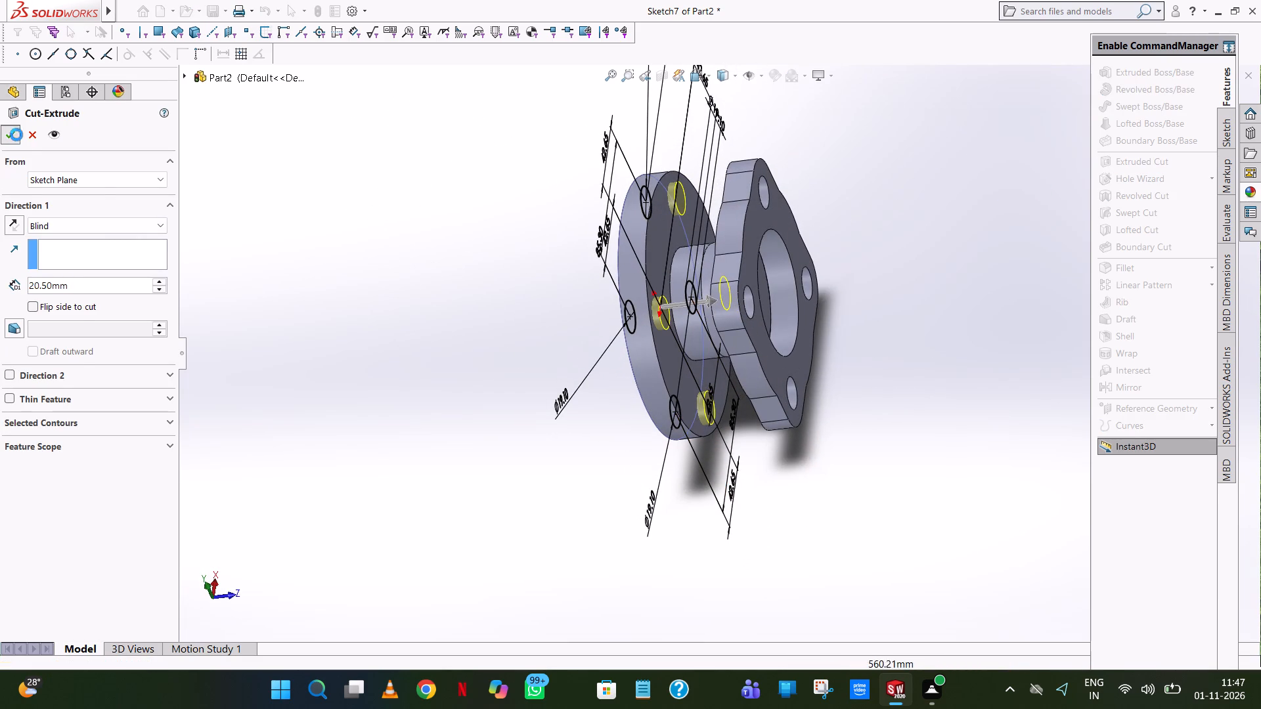
left_click(194, 246)
middle_click_drag(678, 391, 816, 406)
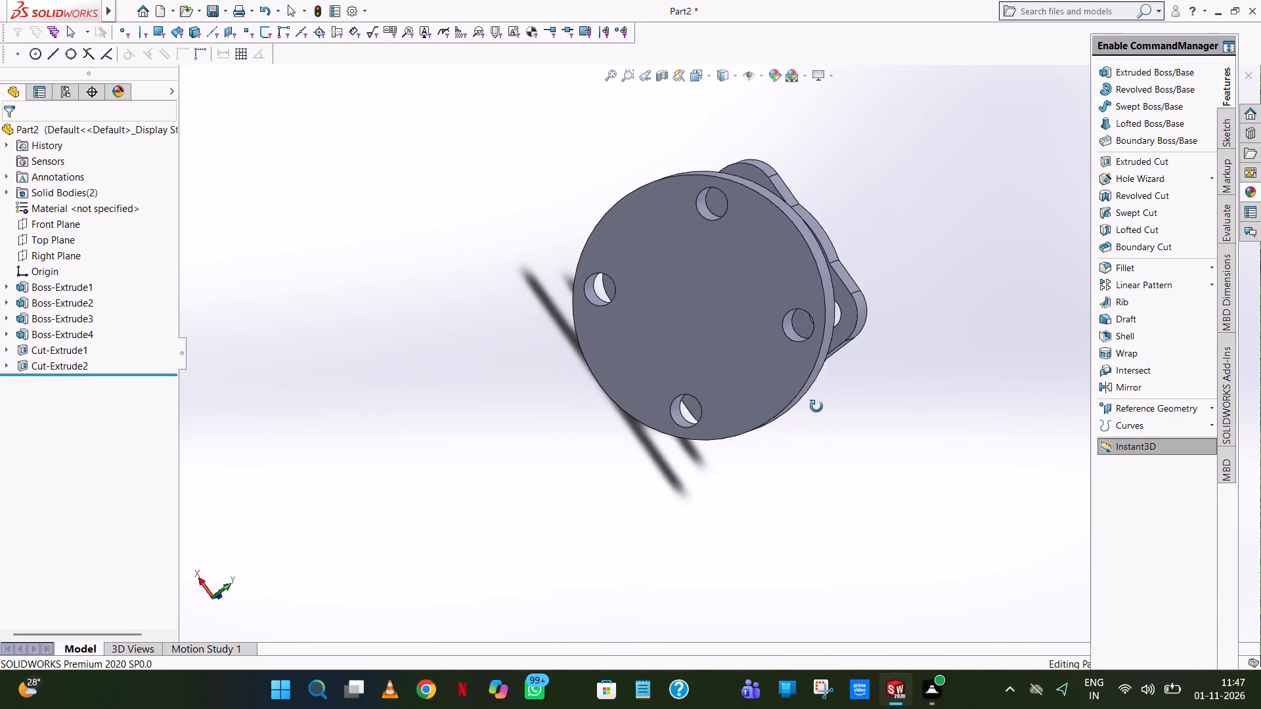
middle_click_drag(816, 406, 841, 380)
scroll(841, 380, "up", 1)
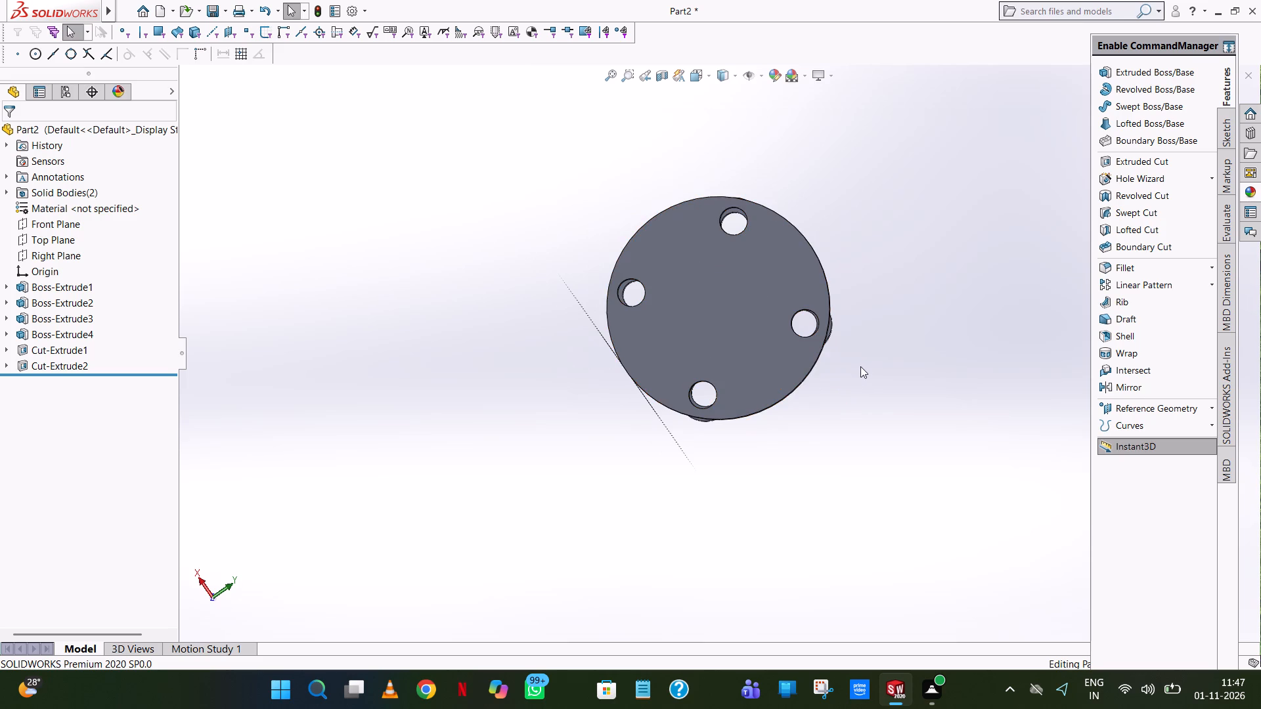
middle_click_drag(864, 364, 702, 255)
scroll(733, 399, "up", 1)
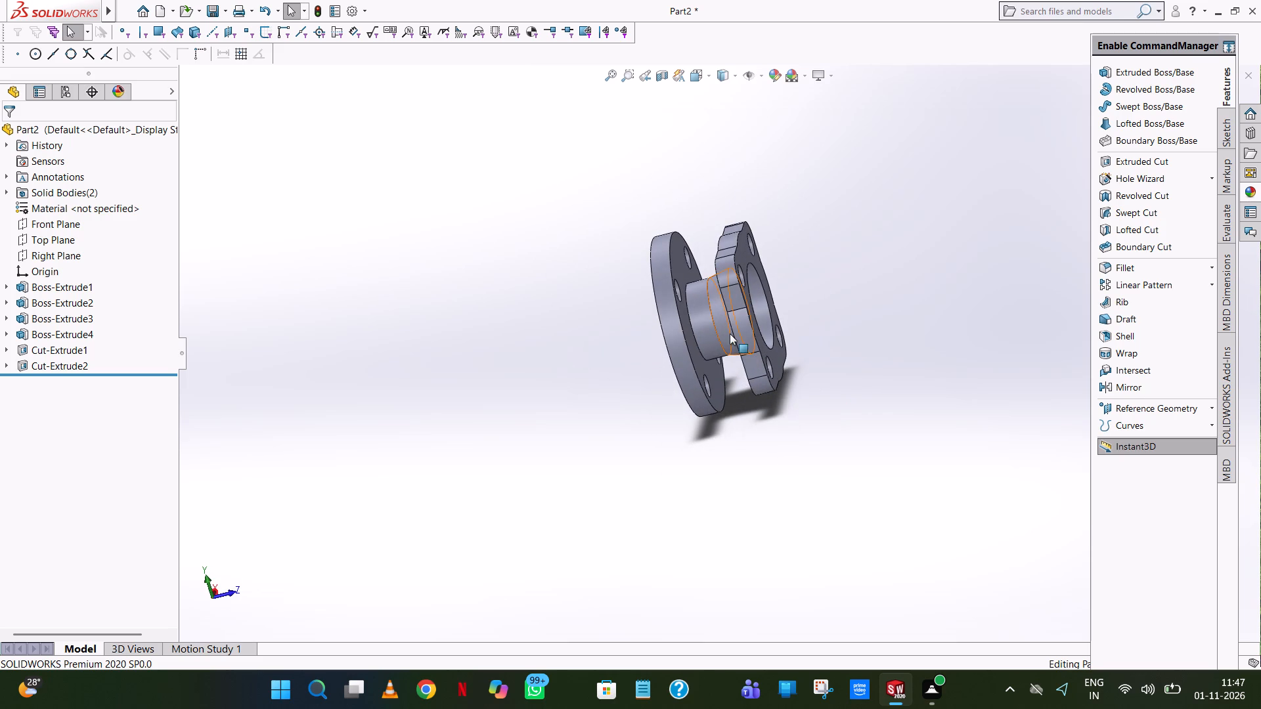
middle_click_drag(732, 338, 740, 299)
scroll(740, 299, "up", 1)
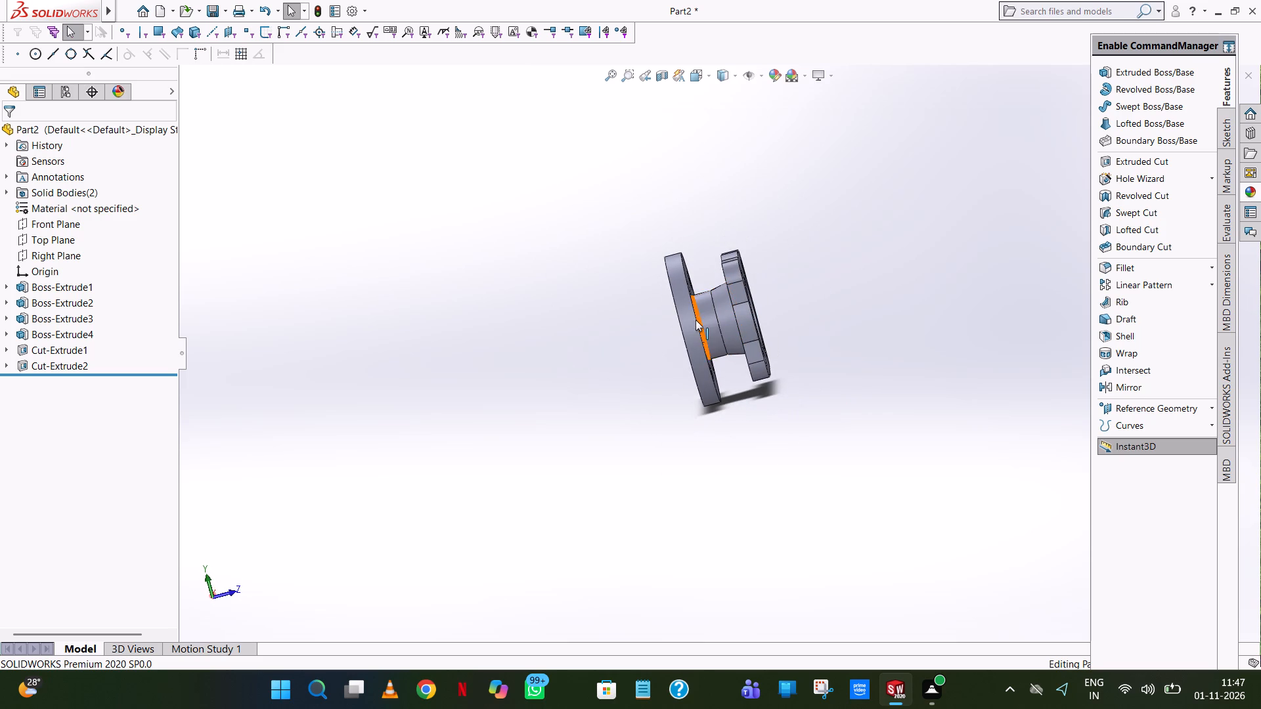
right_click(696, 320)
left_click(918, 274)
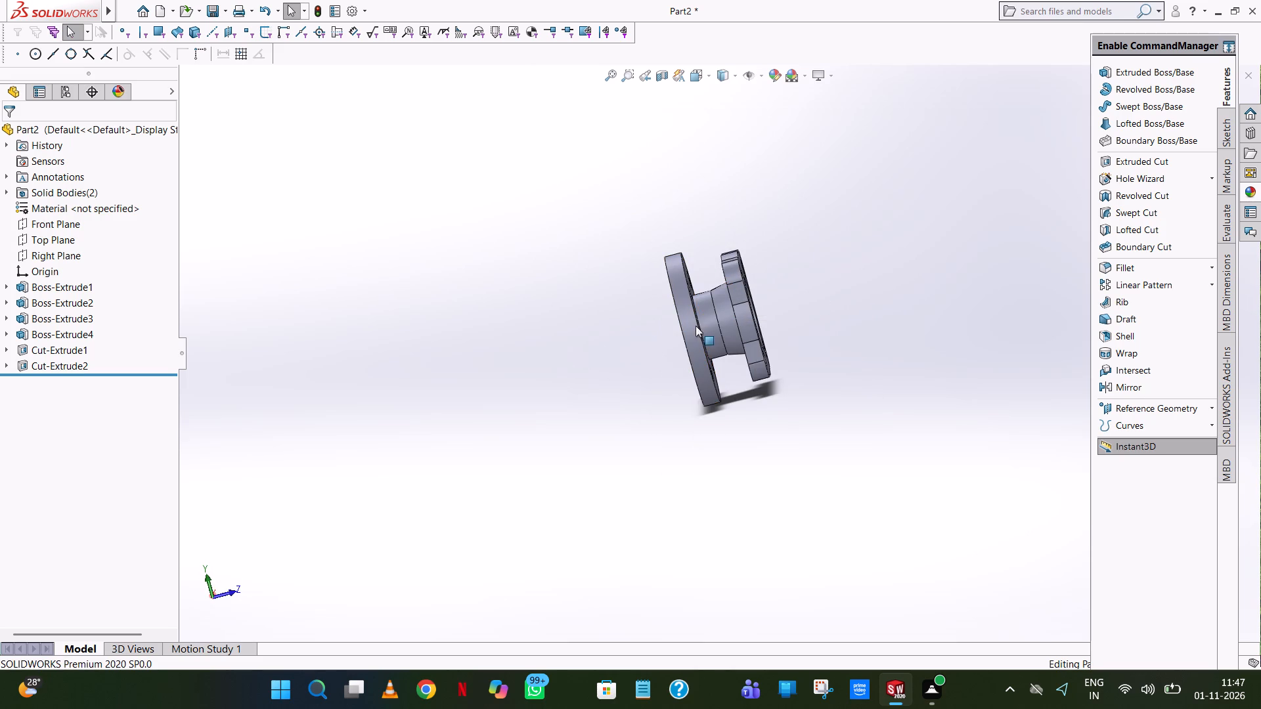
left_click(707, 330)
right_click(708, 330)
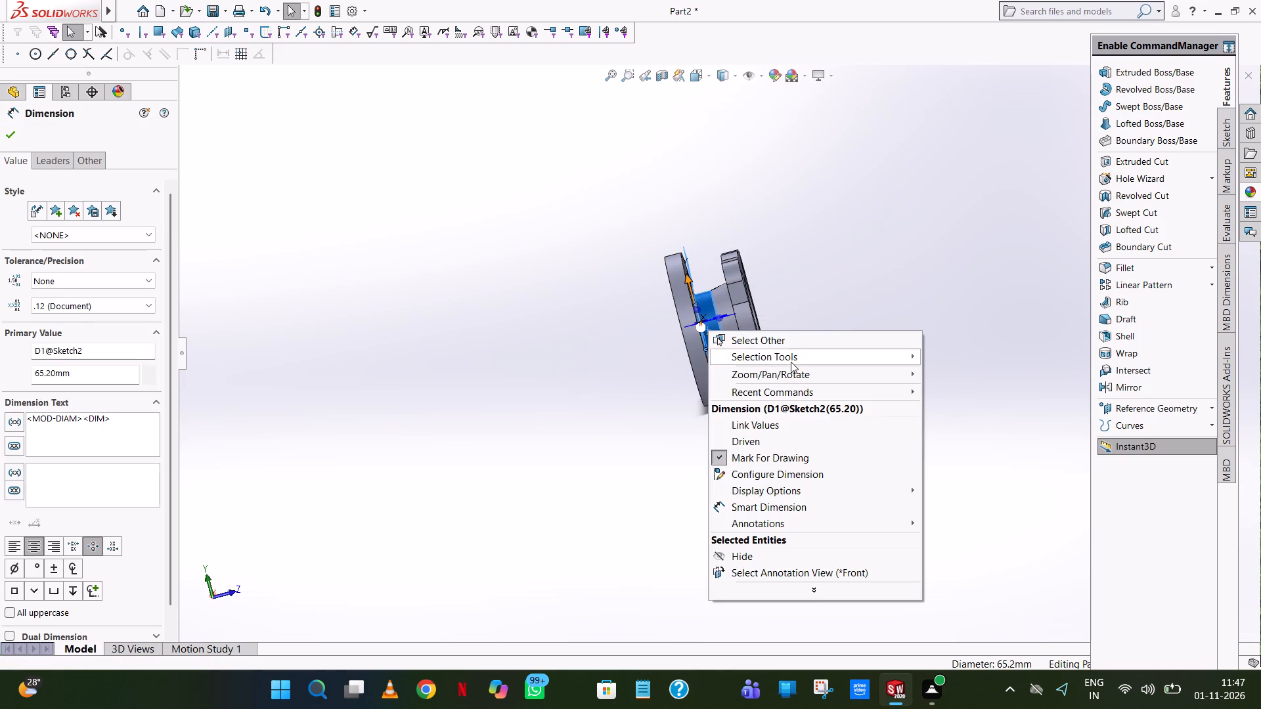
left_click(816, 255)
Change the whole part's appearance to a medium grey from the standard colour palette.
left_click(711, 320)
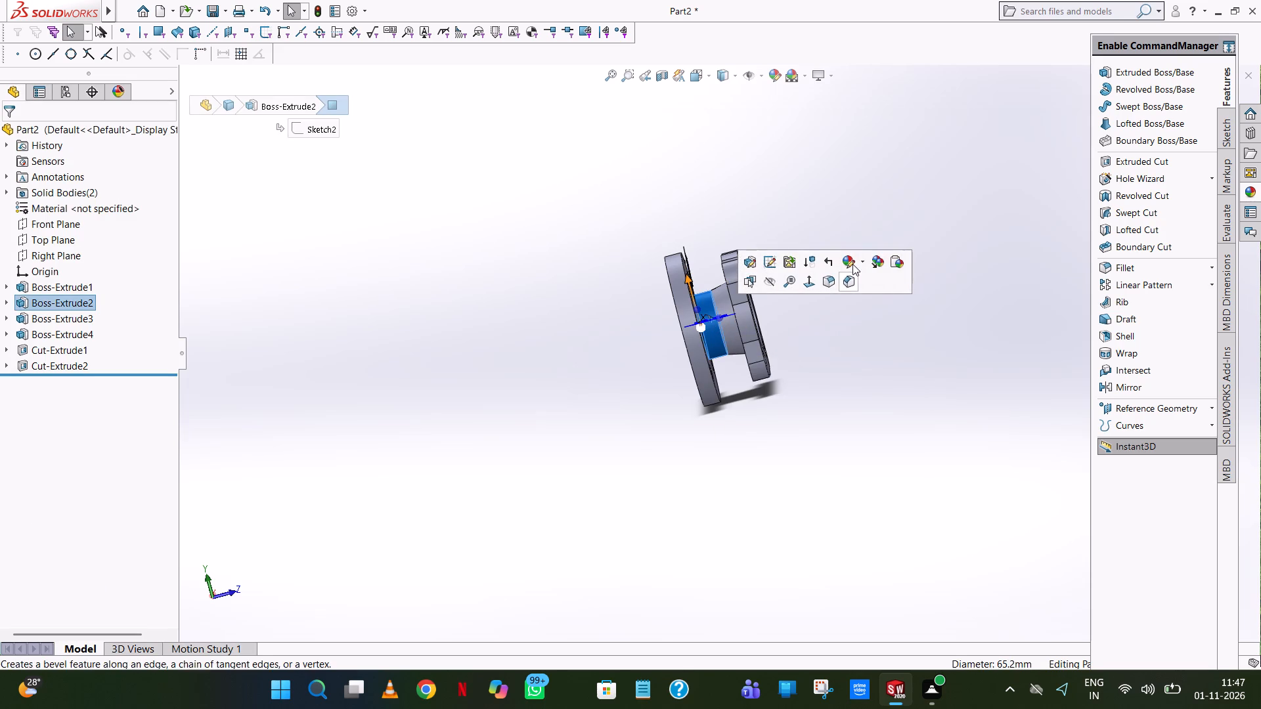
left_click(852, 264)
left_click(881, 336)
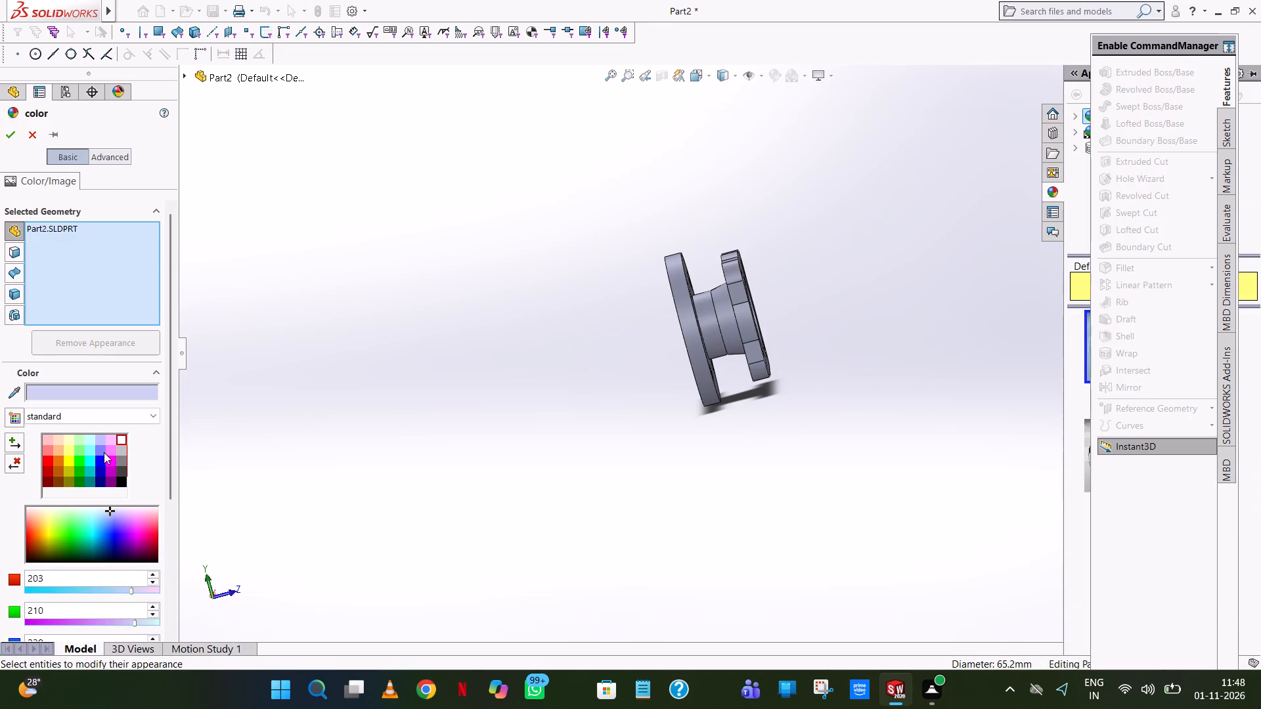
left_click(124, 455)
left_click(15, 131)
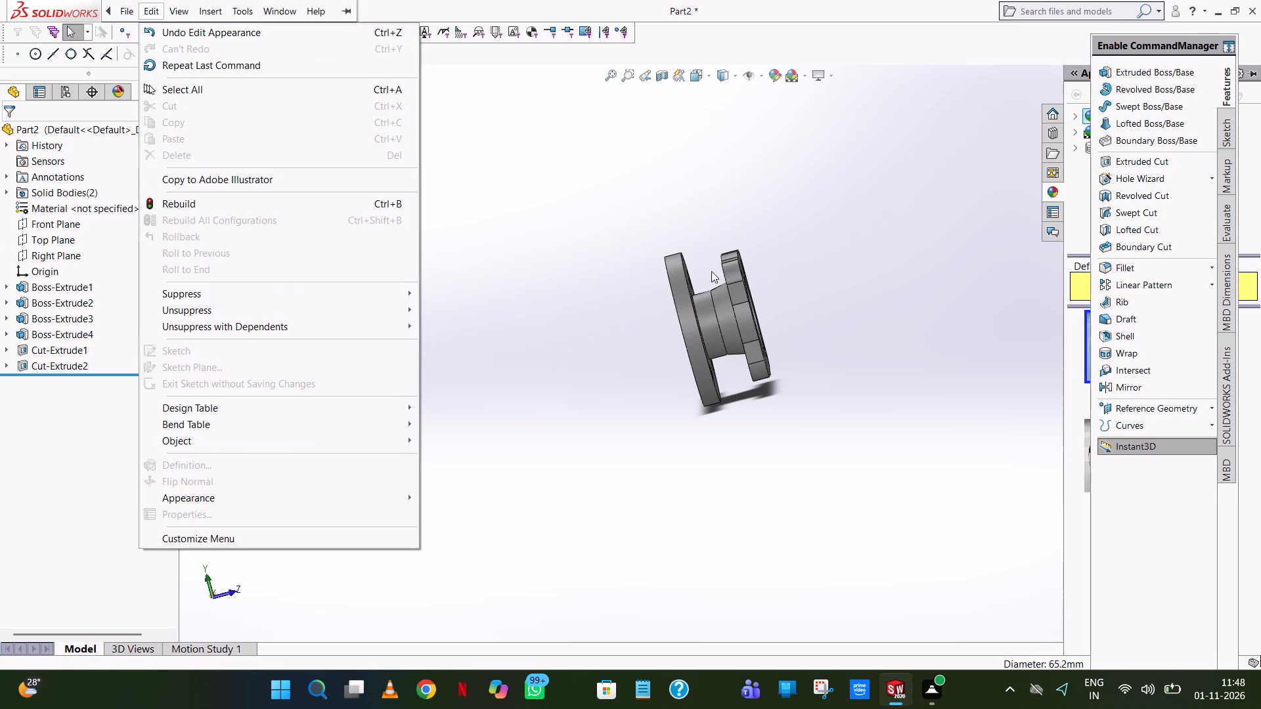
left_click(569, 180)
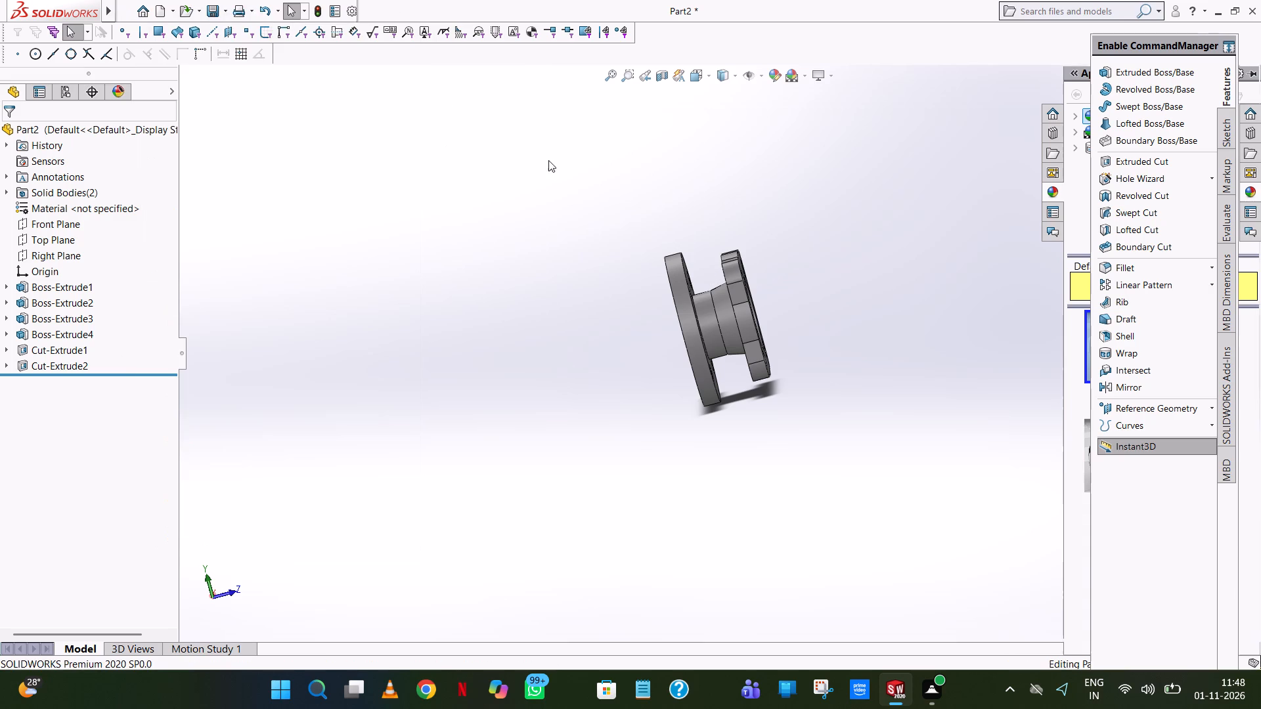
Save the part as "inlet housing" in the water control valve folder.
left_click(211, 5)
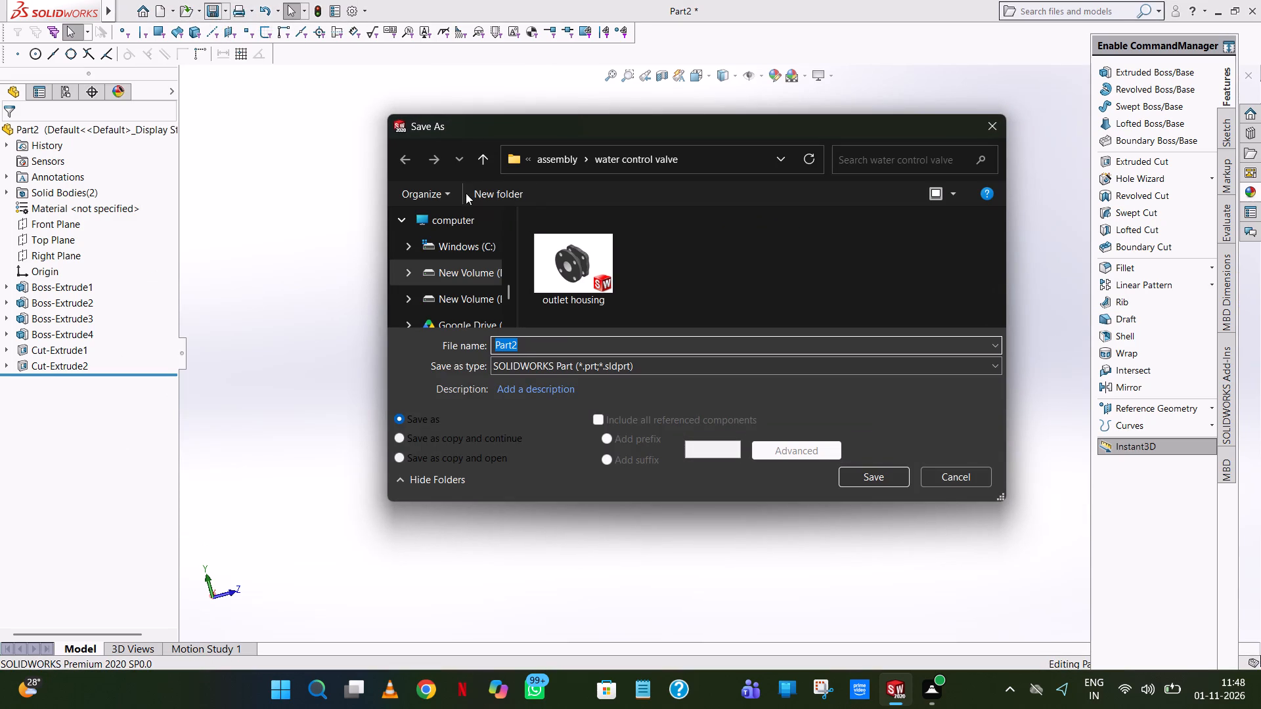
type("inl")
type("et housing")
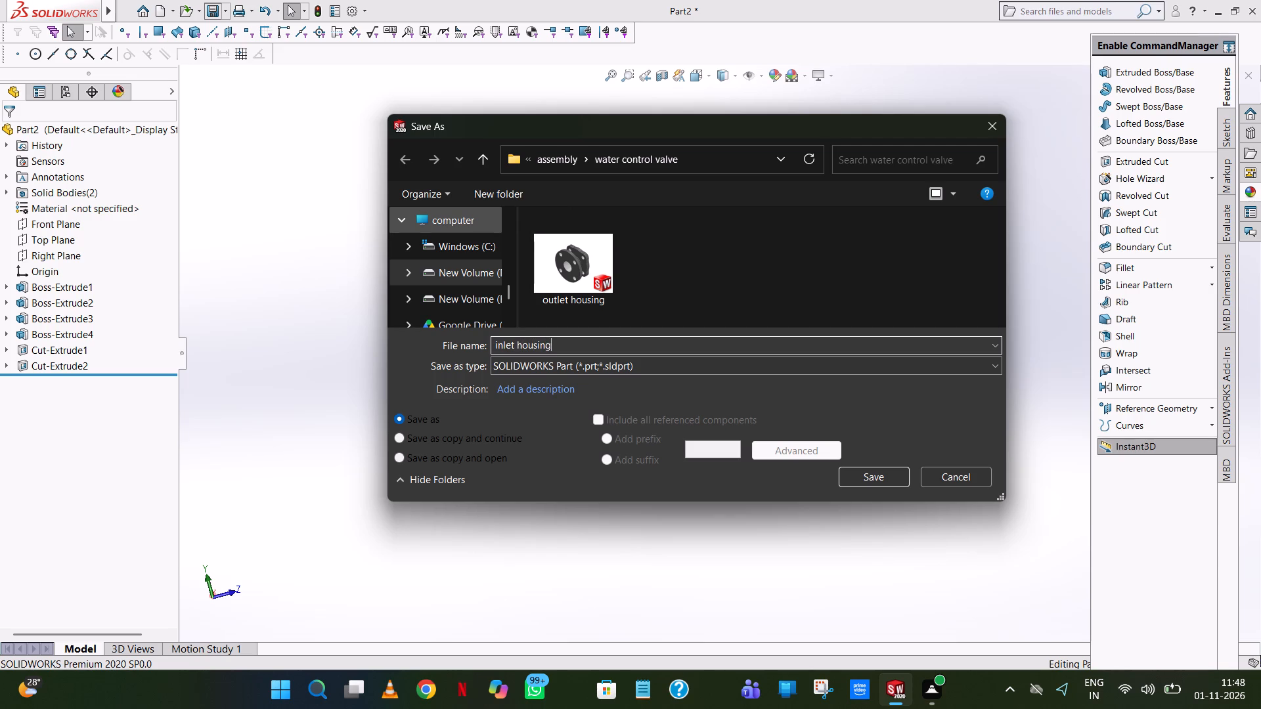
key("Return")
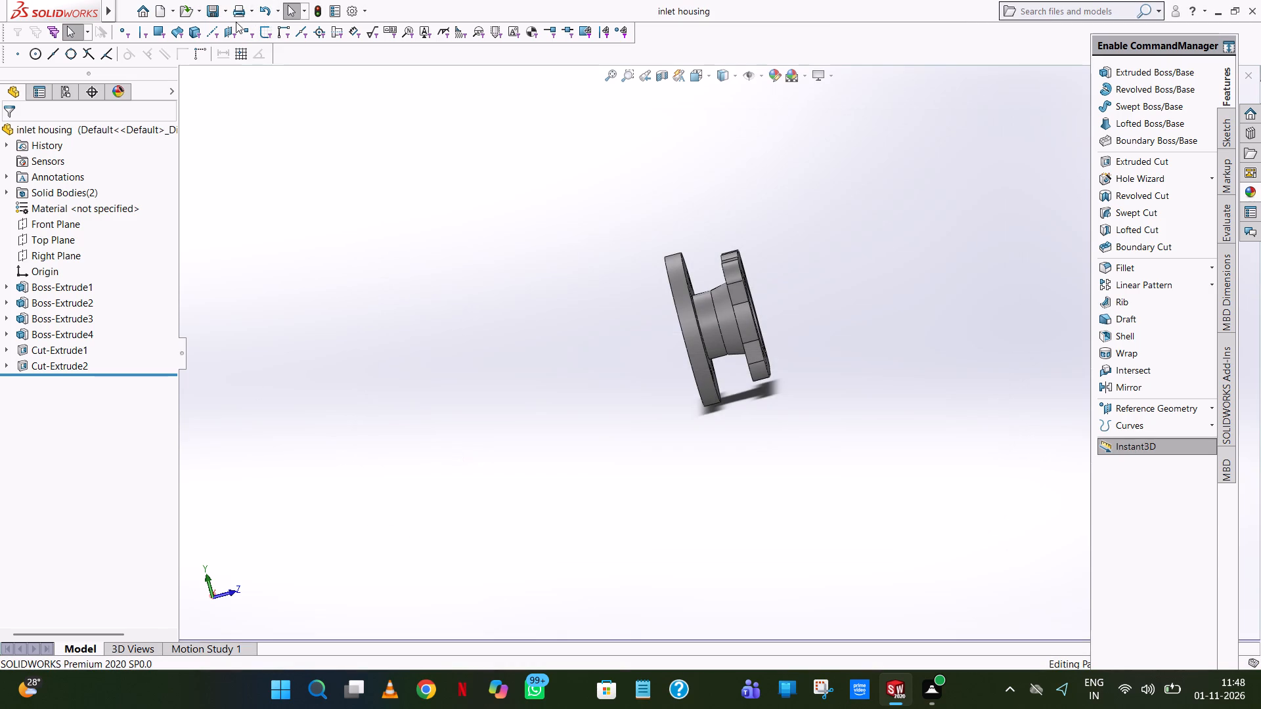
Save a copy of inlet housing in Adobe Portable Document Format (*.pdf) in the same folder.
left_click(227, 11)
left_click(270, 49)
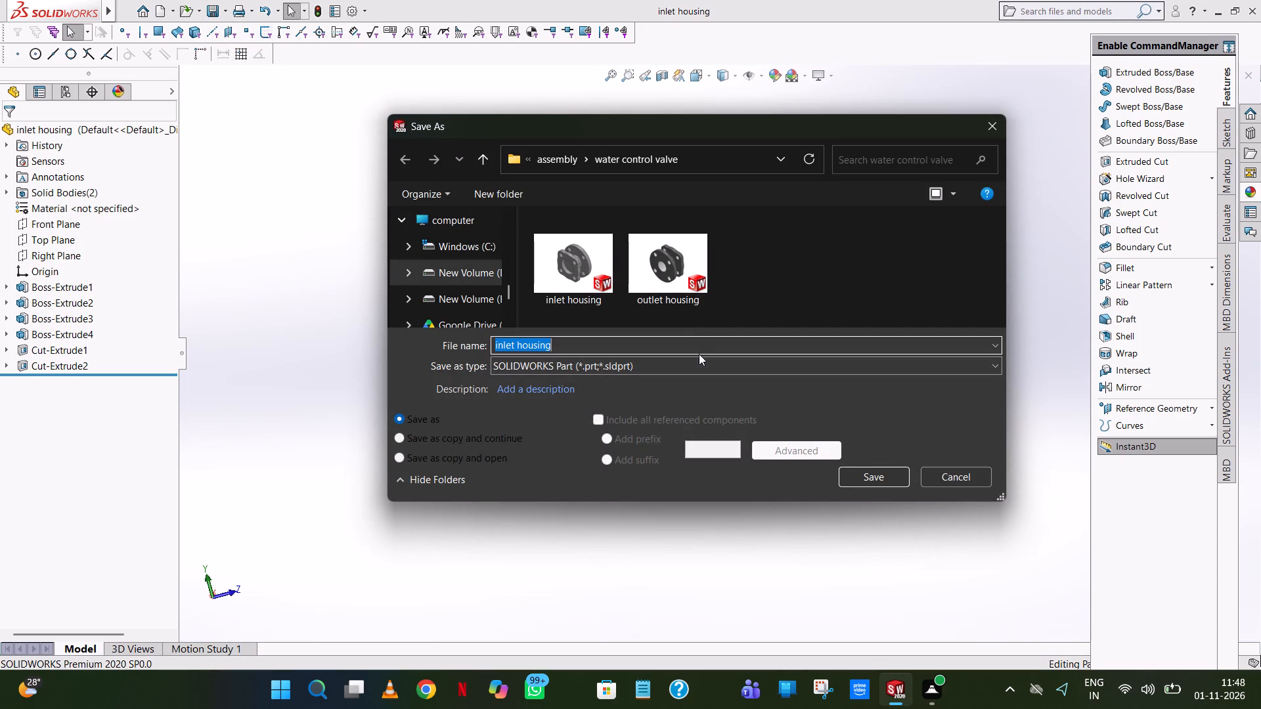
left_click(649, 365)
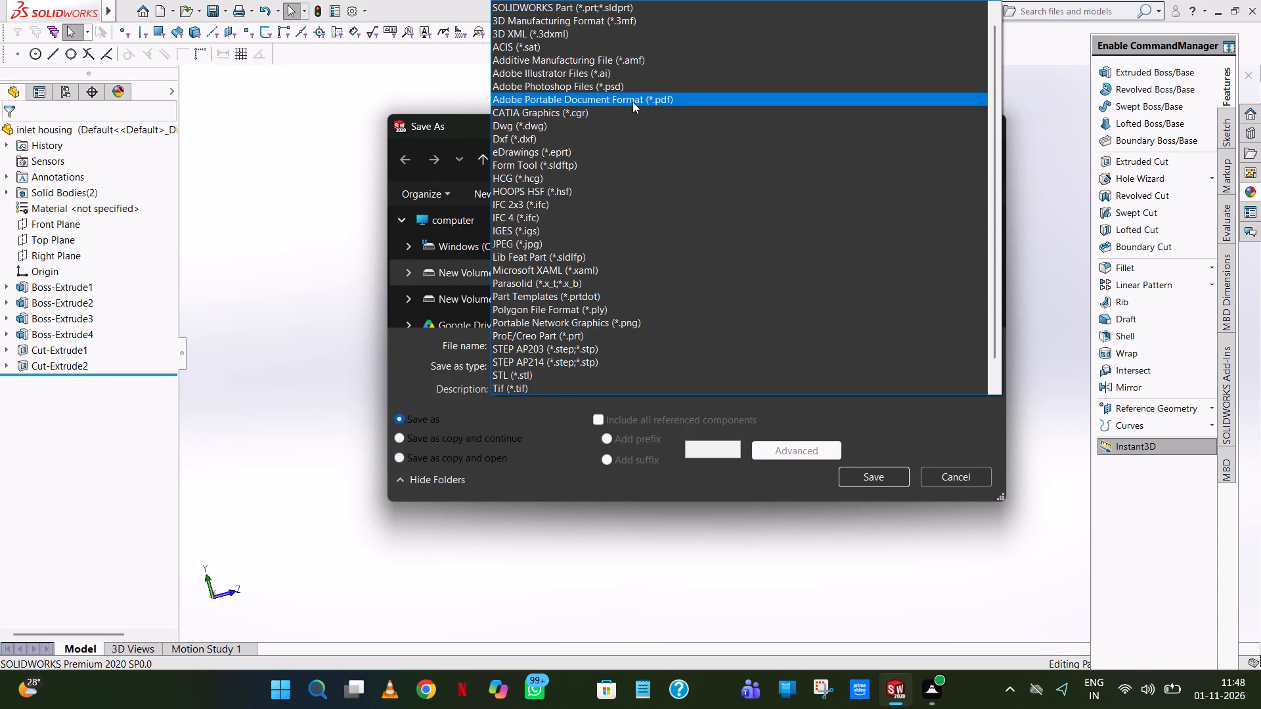
left_click(632, 101)
left_click(862, 508)
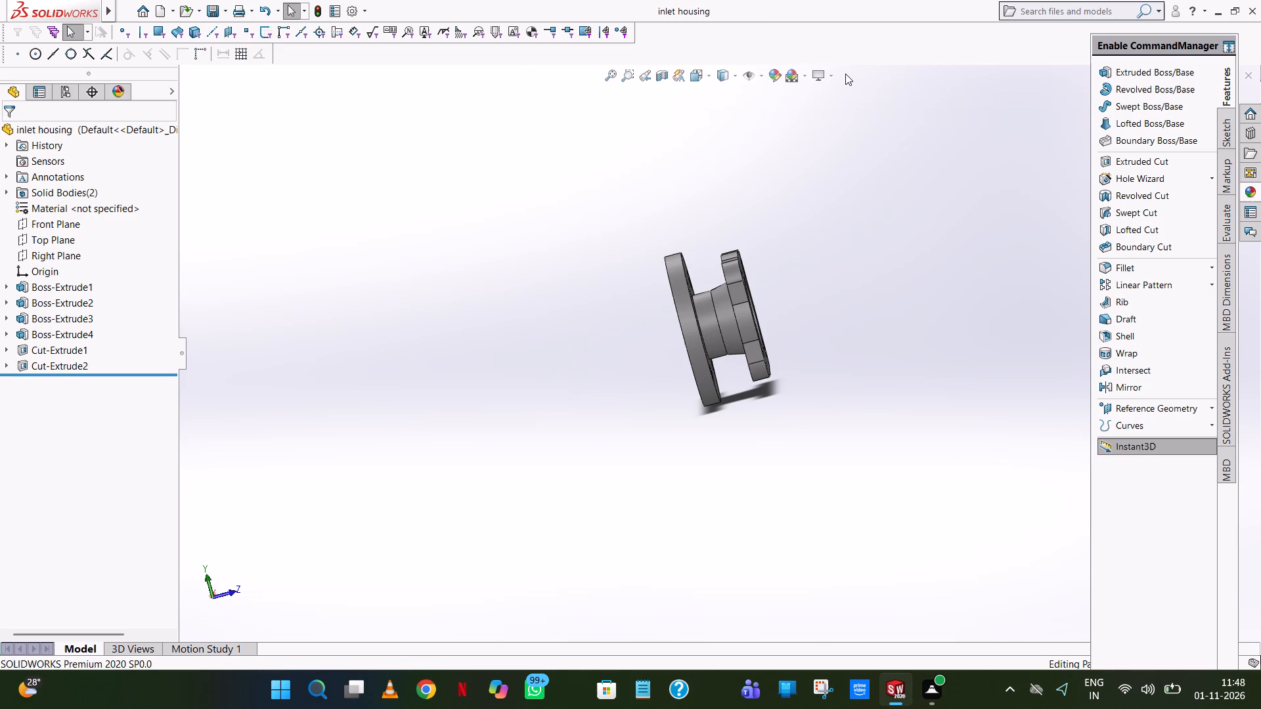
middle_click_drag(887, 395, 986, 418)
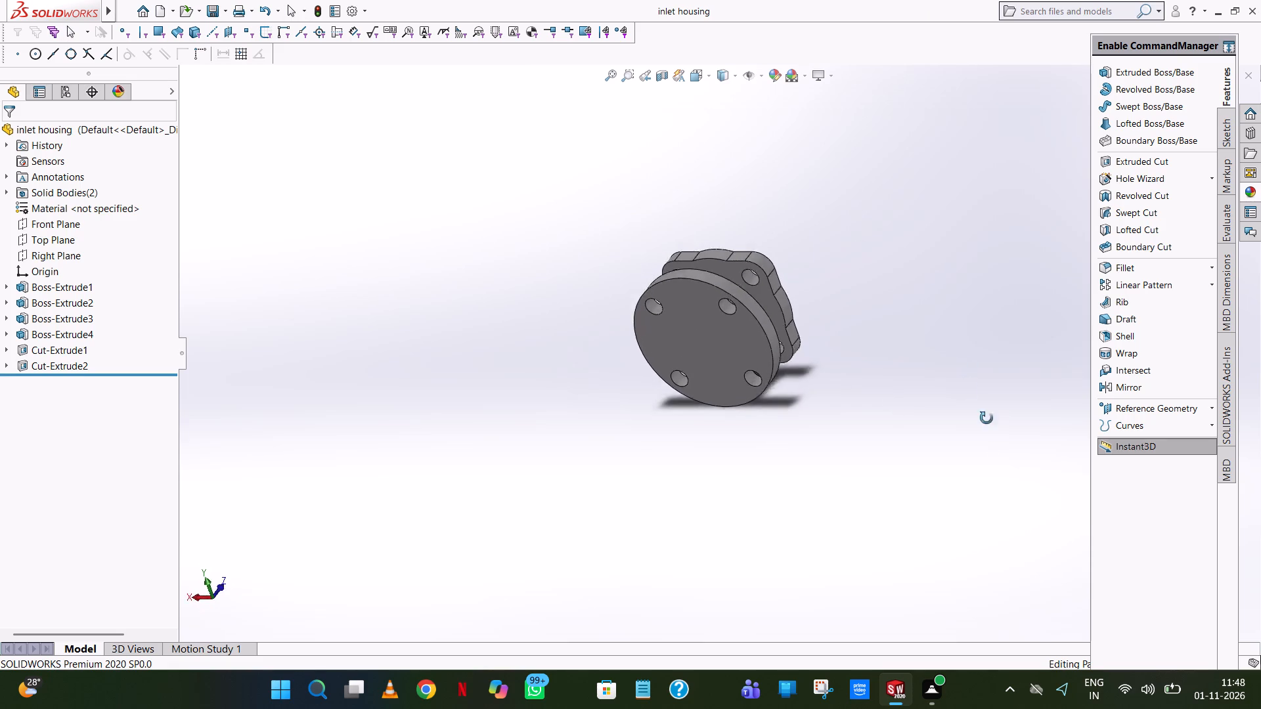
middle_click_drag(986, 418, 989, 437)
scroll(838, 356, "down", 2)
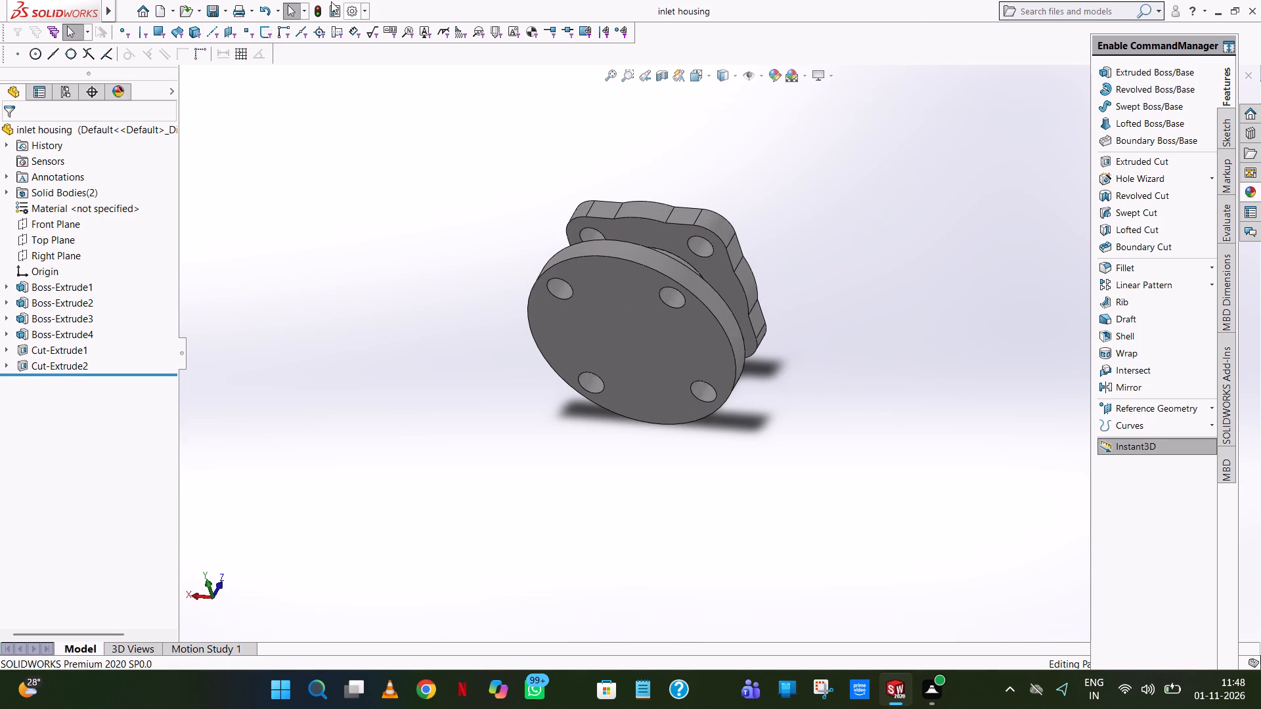
Create a new part document.
left_click(154, 13)
double_click(311, 338)
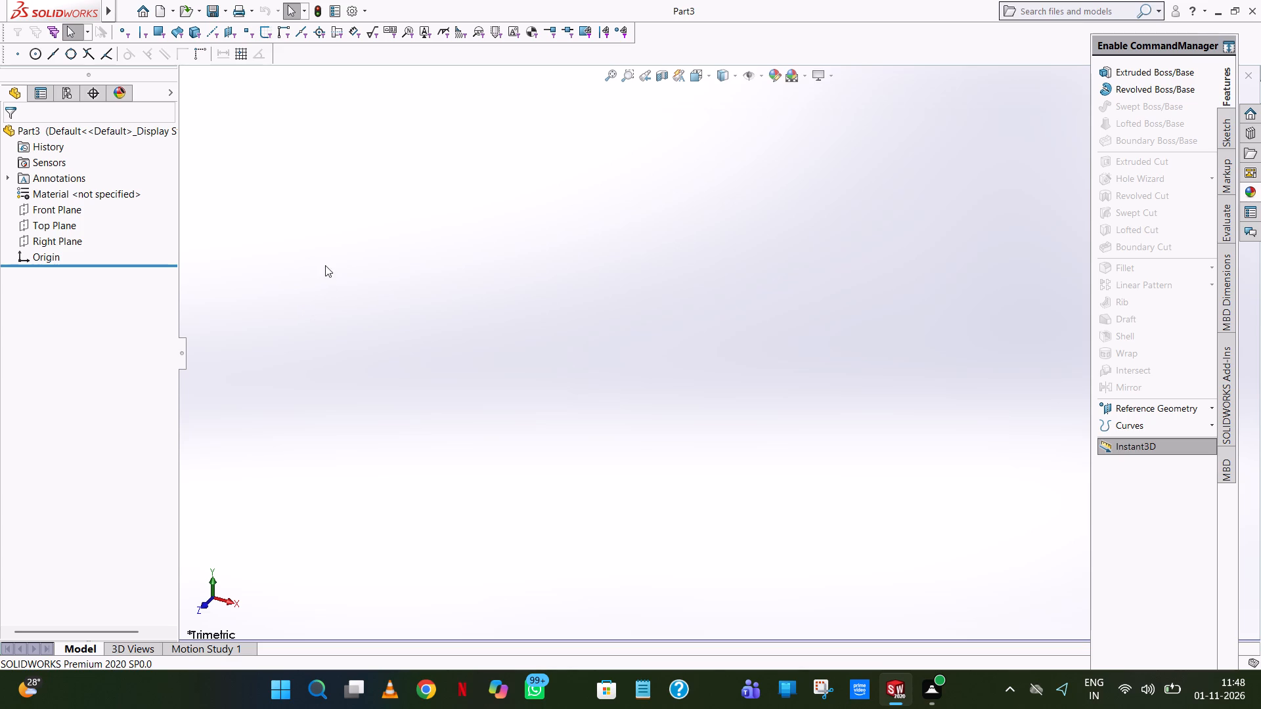
Open a sketch on the Front Plane and draw a circle centred on the origin with a radius of 24.15 mm.
left_click(73, 219)
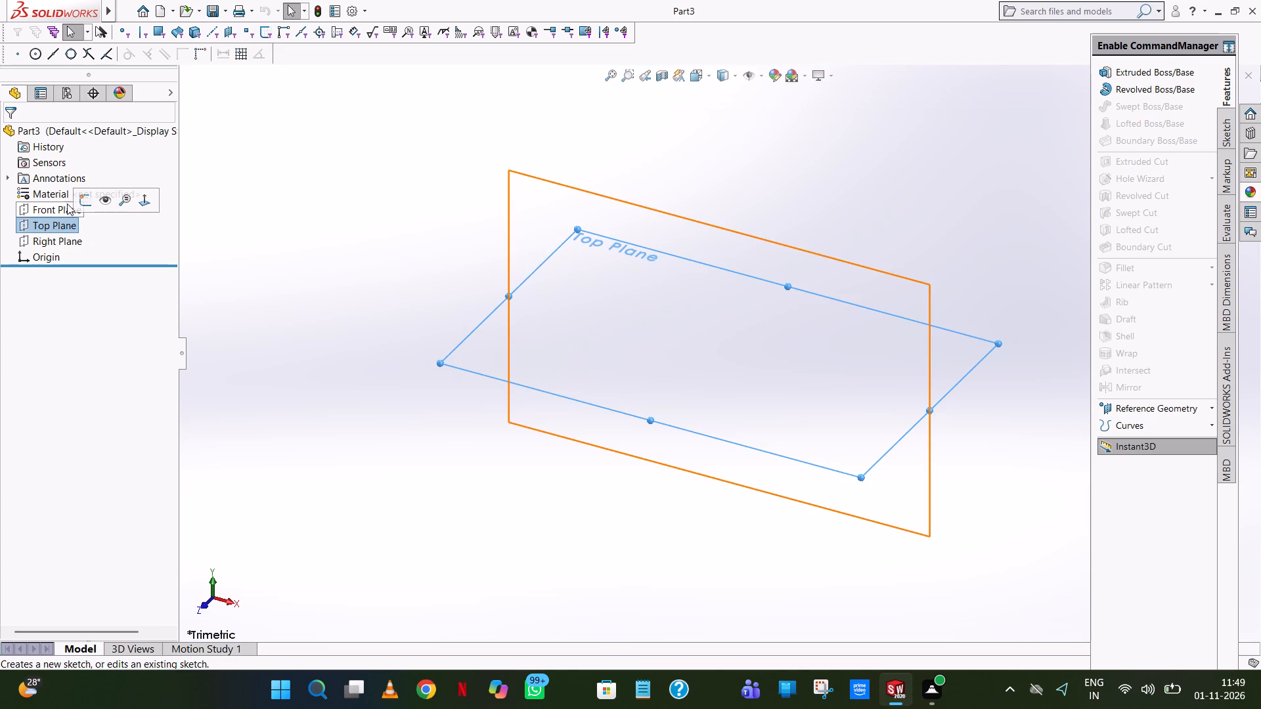
left_click(43, 209)
left_click(53, 189)
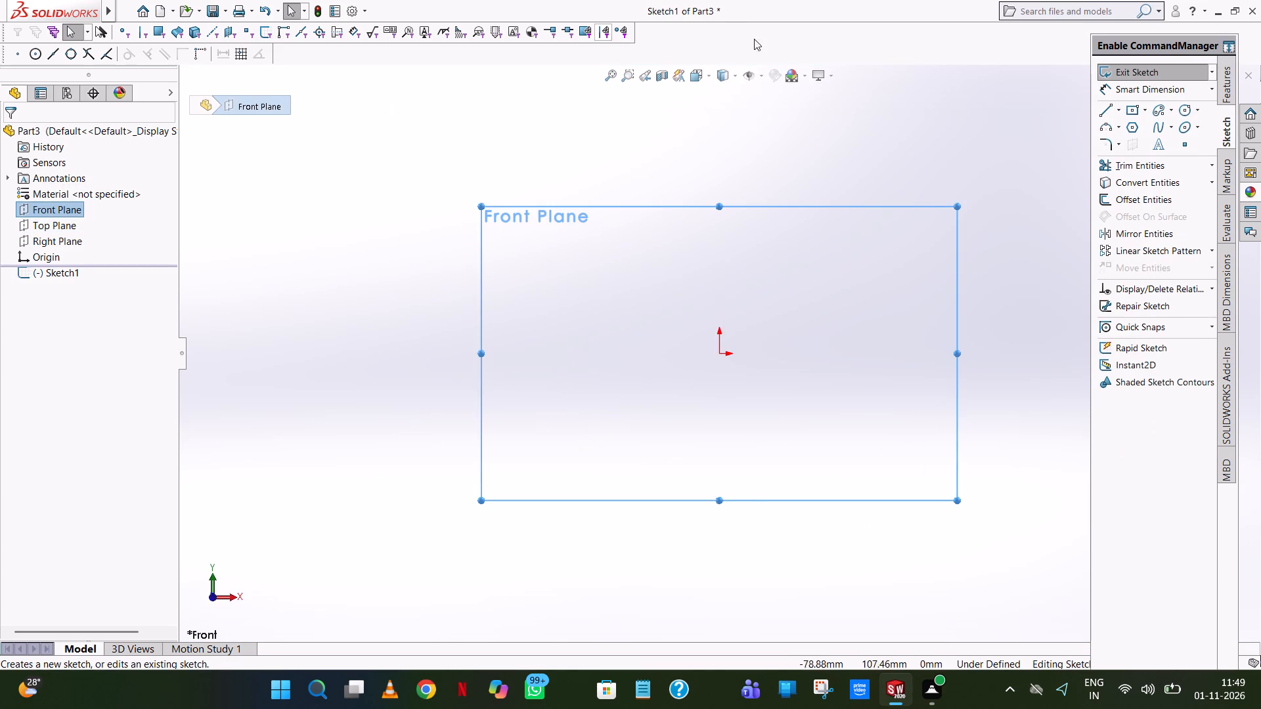
left_click(1187, 109)
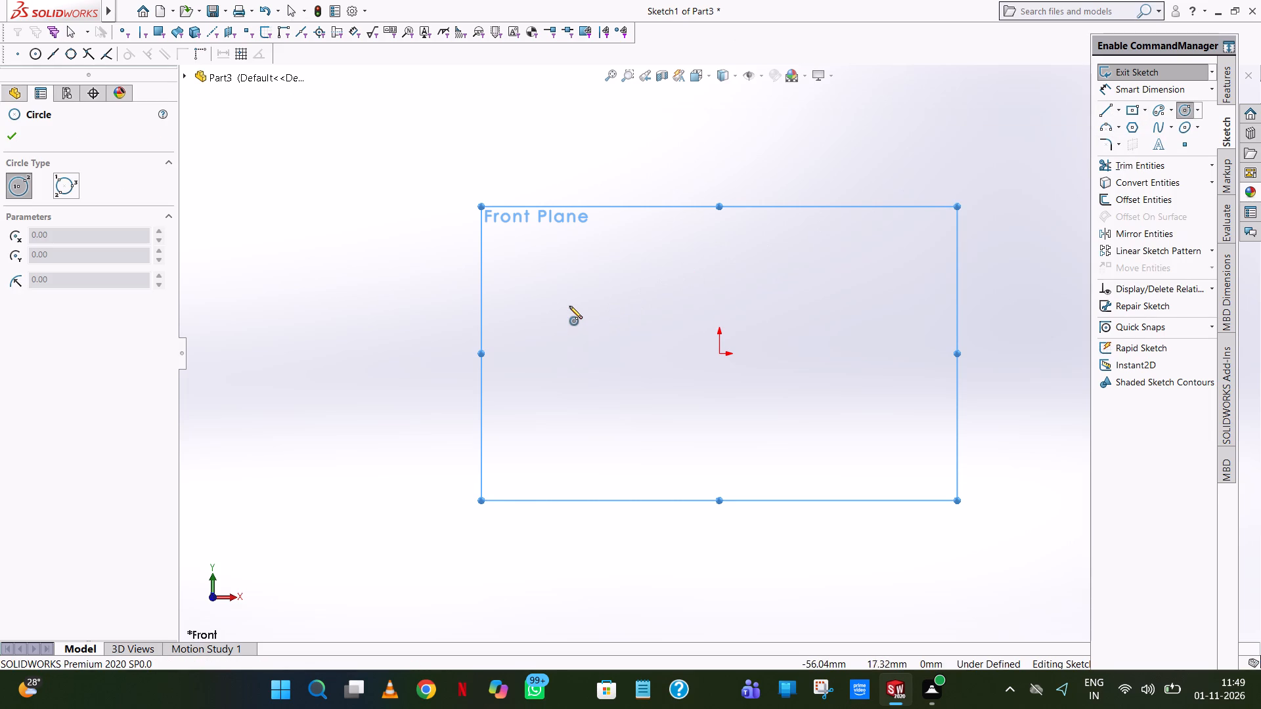
left_click(719, 353)
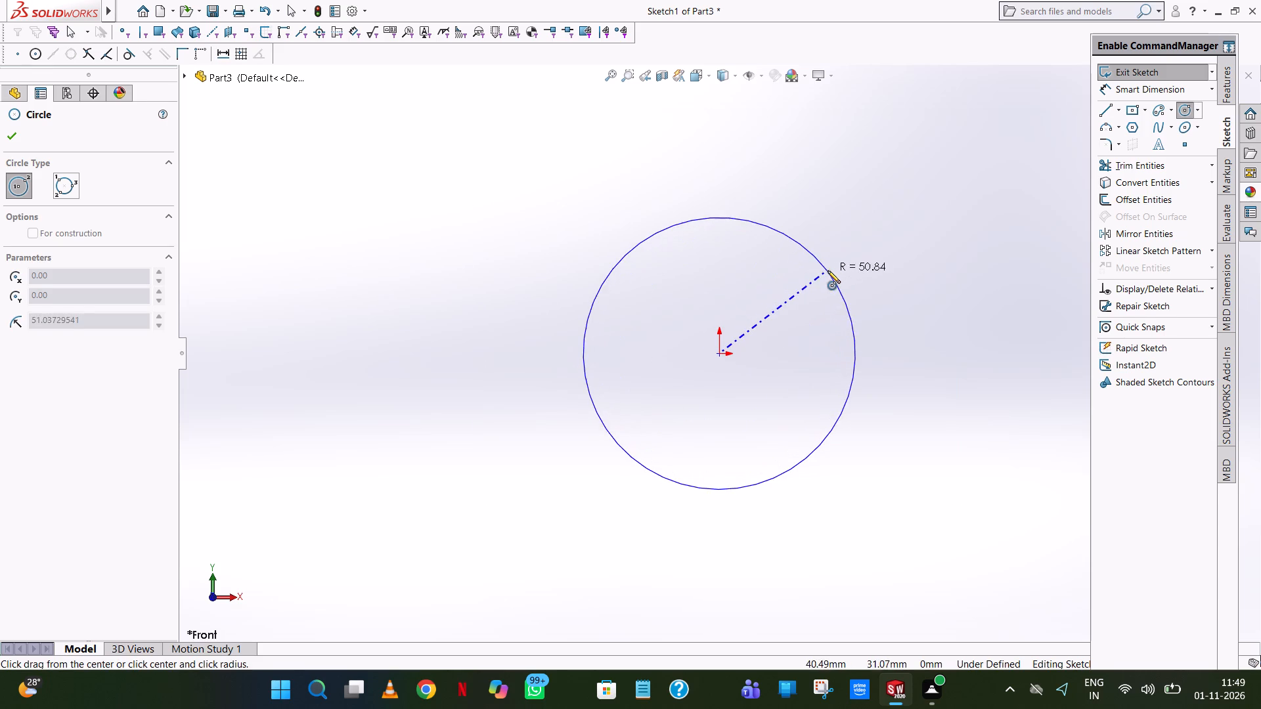
left_click(828, 270)
type("48.3/2")
key("Return")
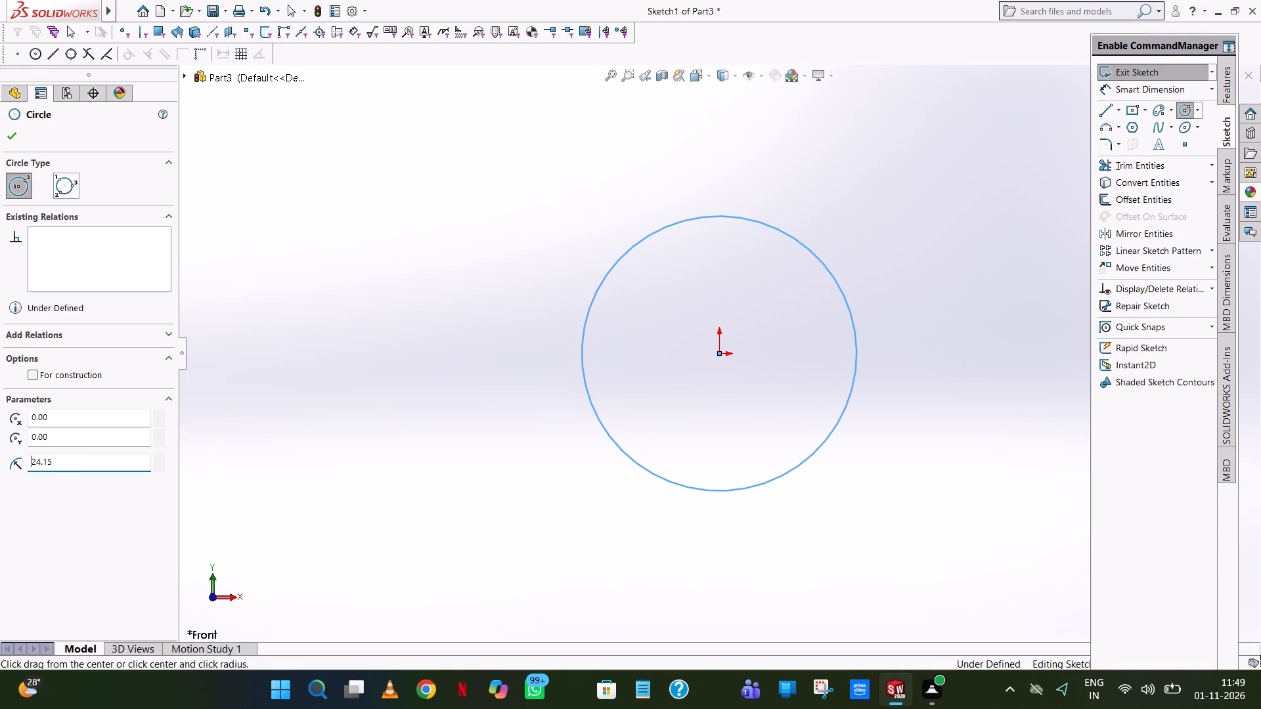
right_click(828, 270)
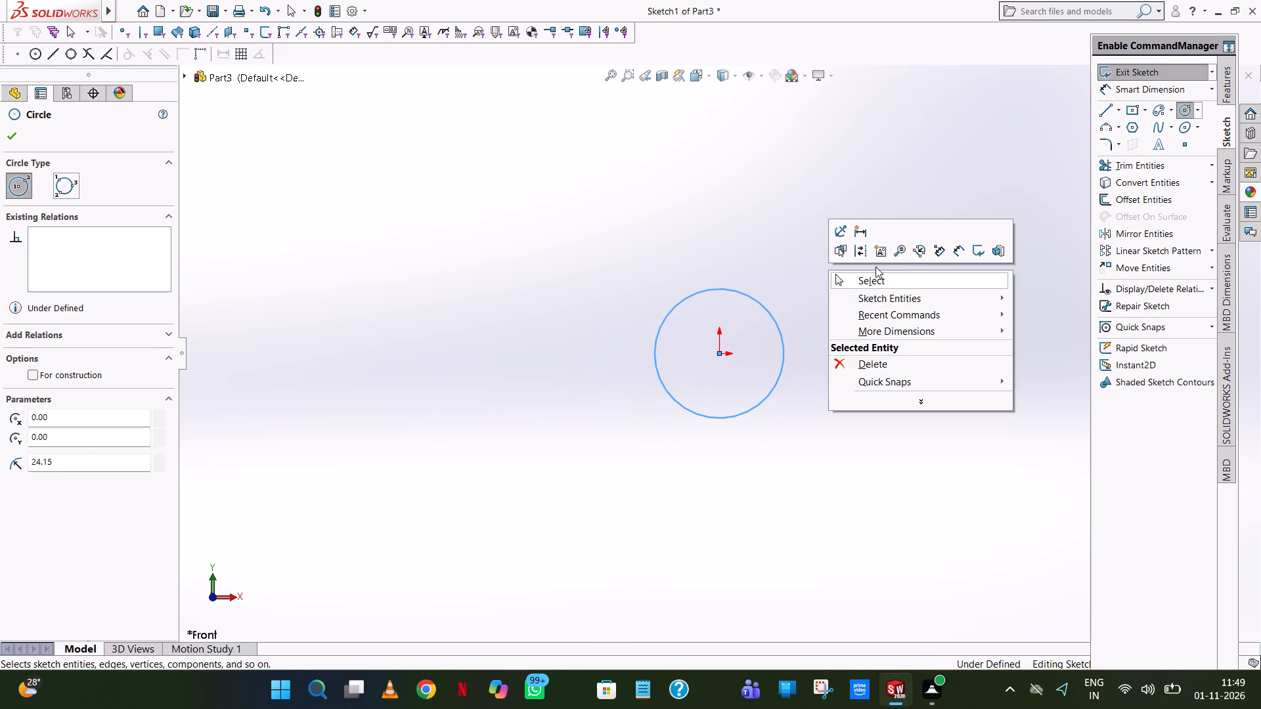
left_click(874, 273)
Dimension the circle's diameter with Smart Dimension.
left_click(1195, 93)
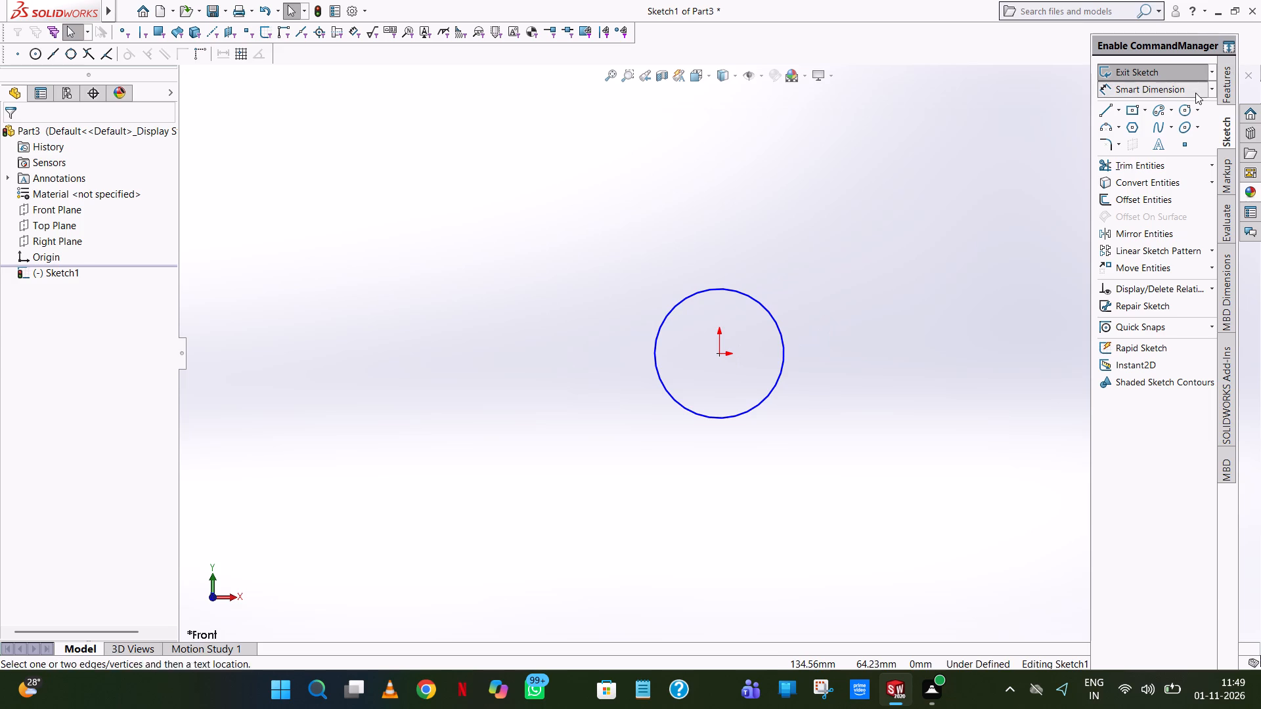
left_click(780, 326)
left_click(960, 329)
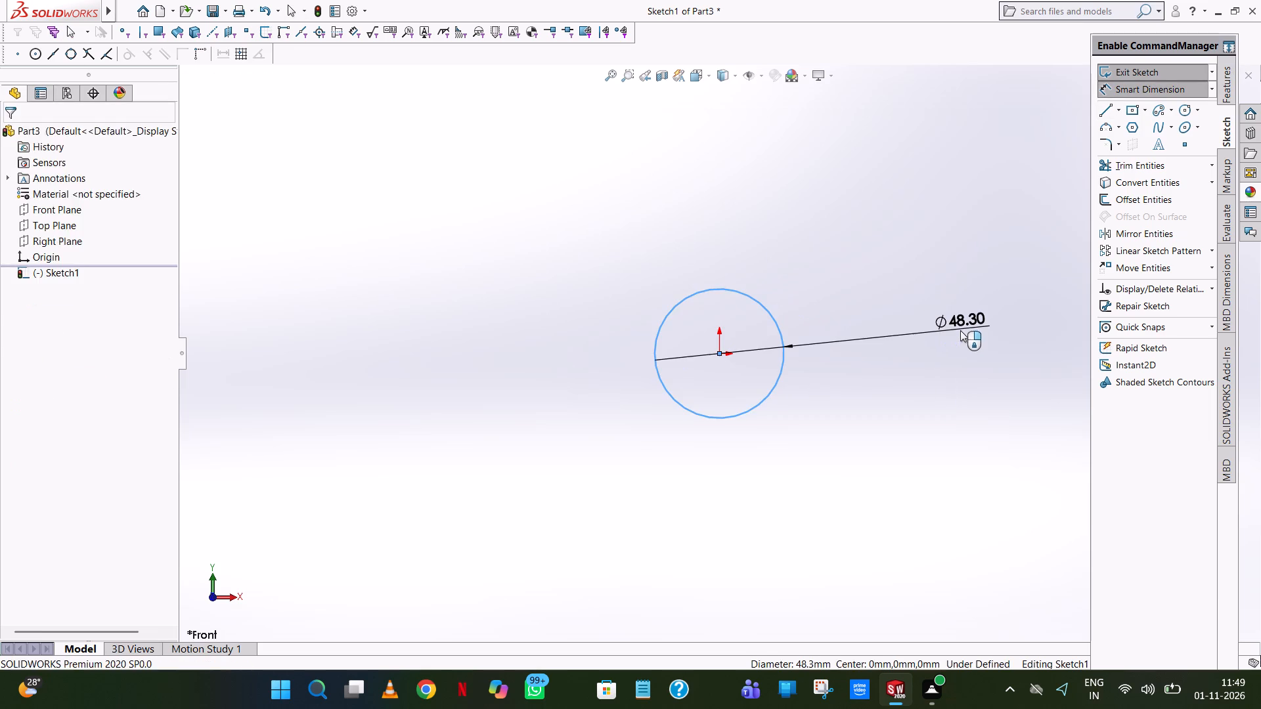
left_click(901, 308)
left_click(904, 196)
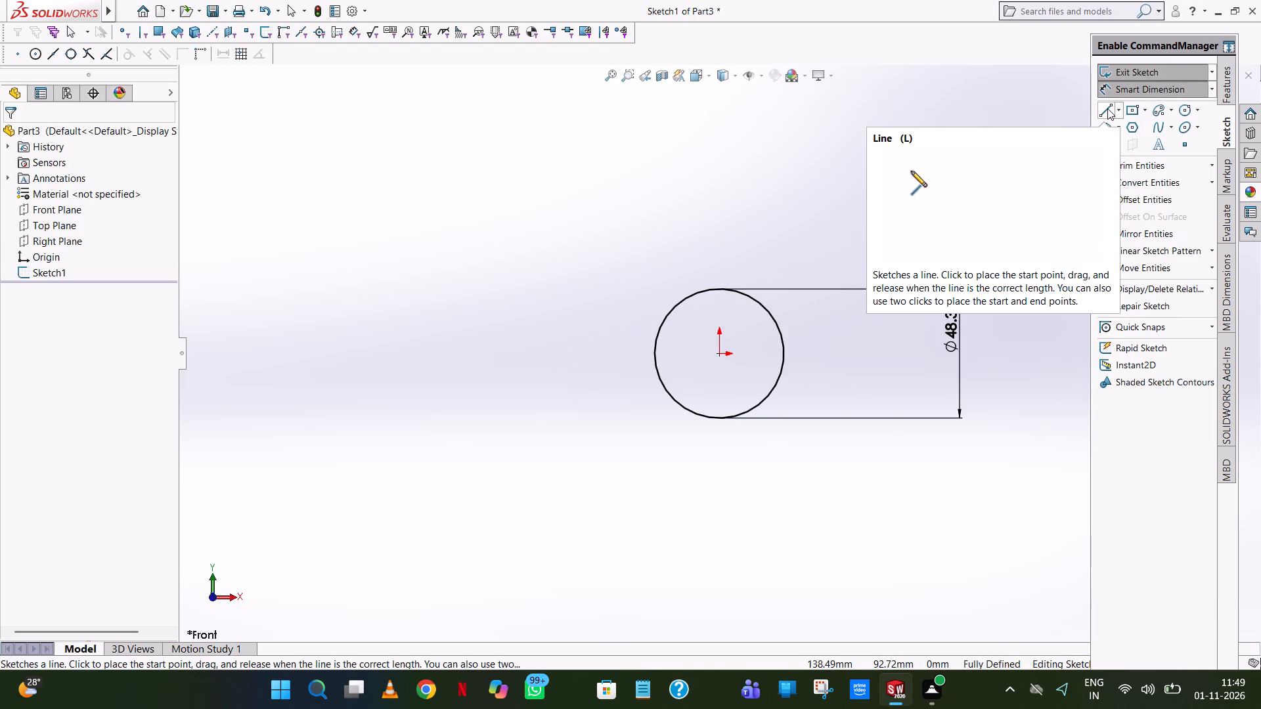
Sketch a vertical line about 47 mm long from the origin upward past the top of the circle.
scroll(745, 354, "down", 3)
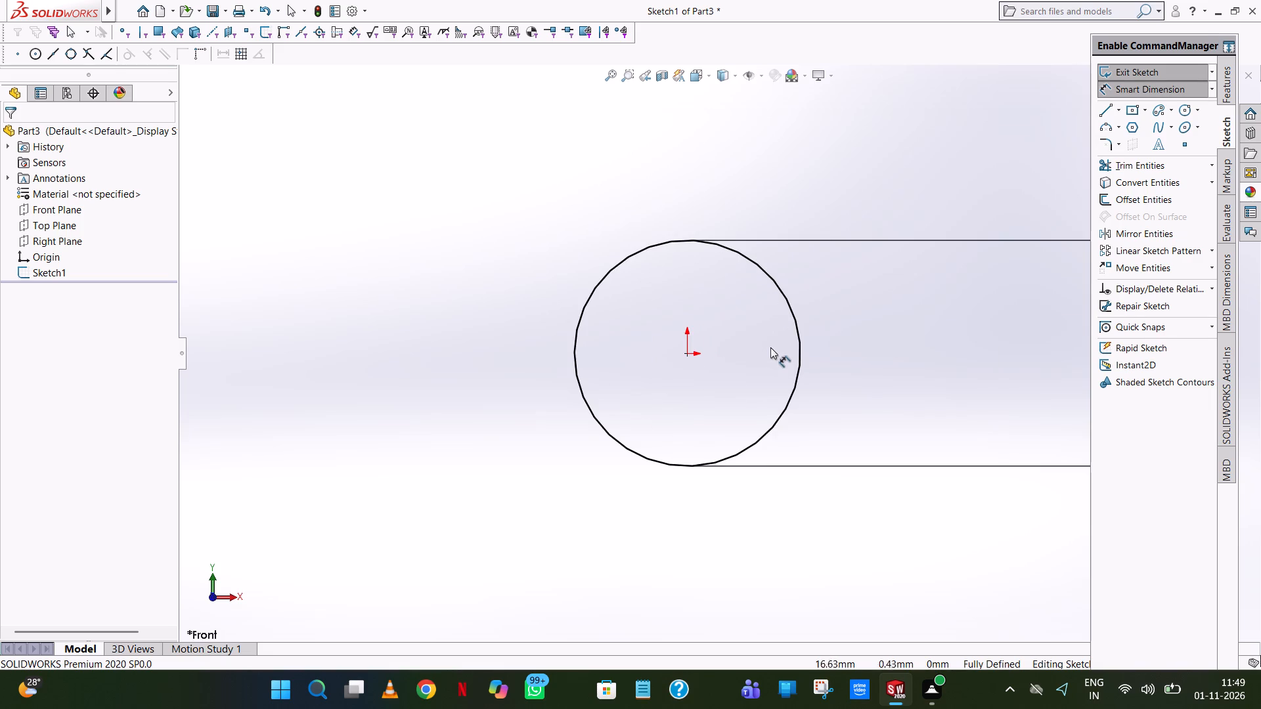
left_click(1187, 113)
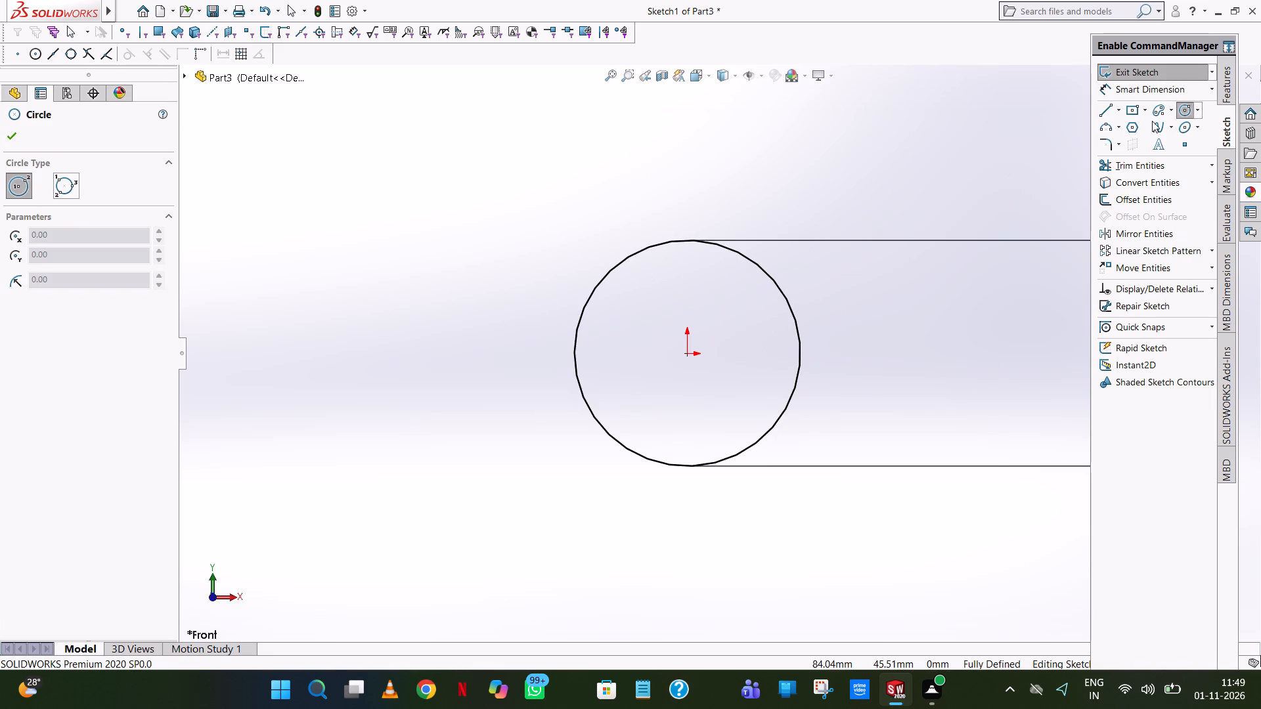
left_click(1111, 114)
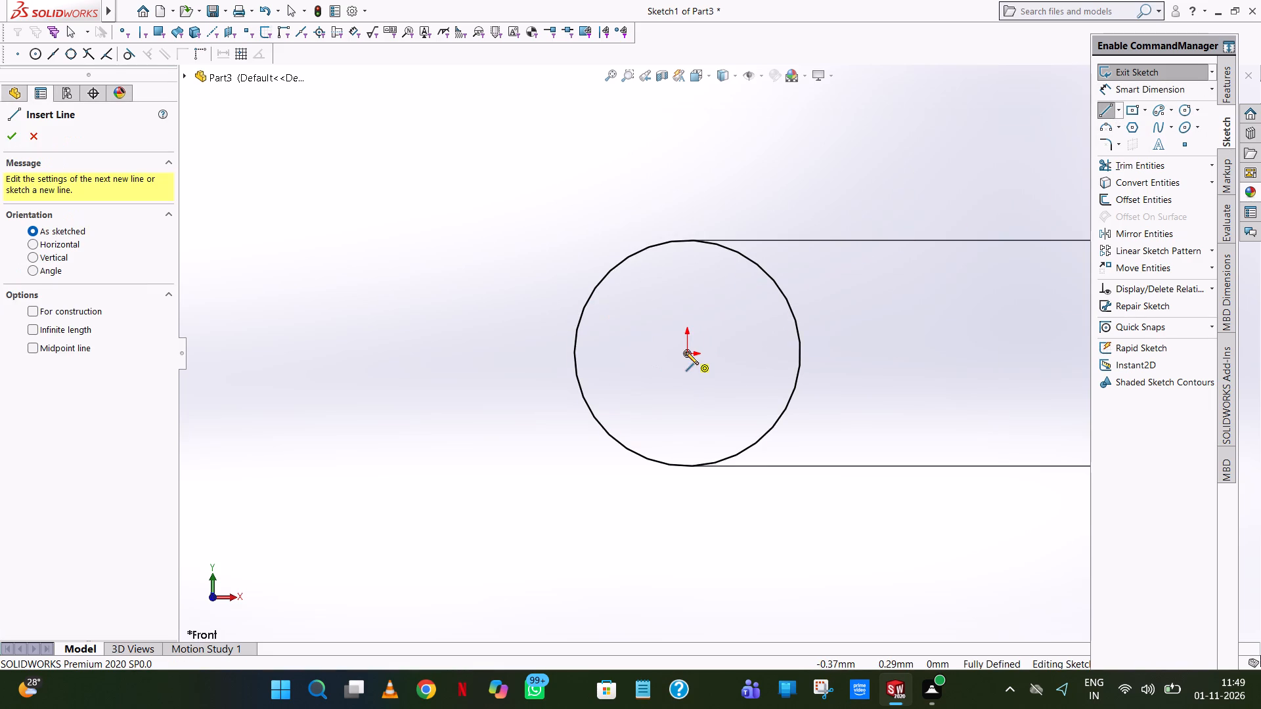
left_click(686, 352)
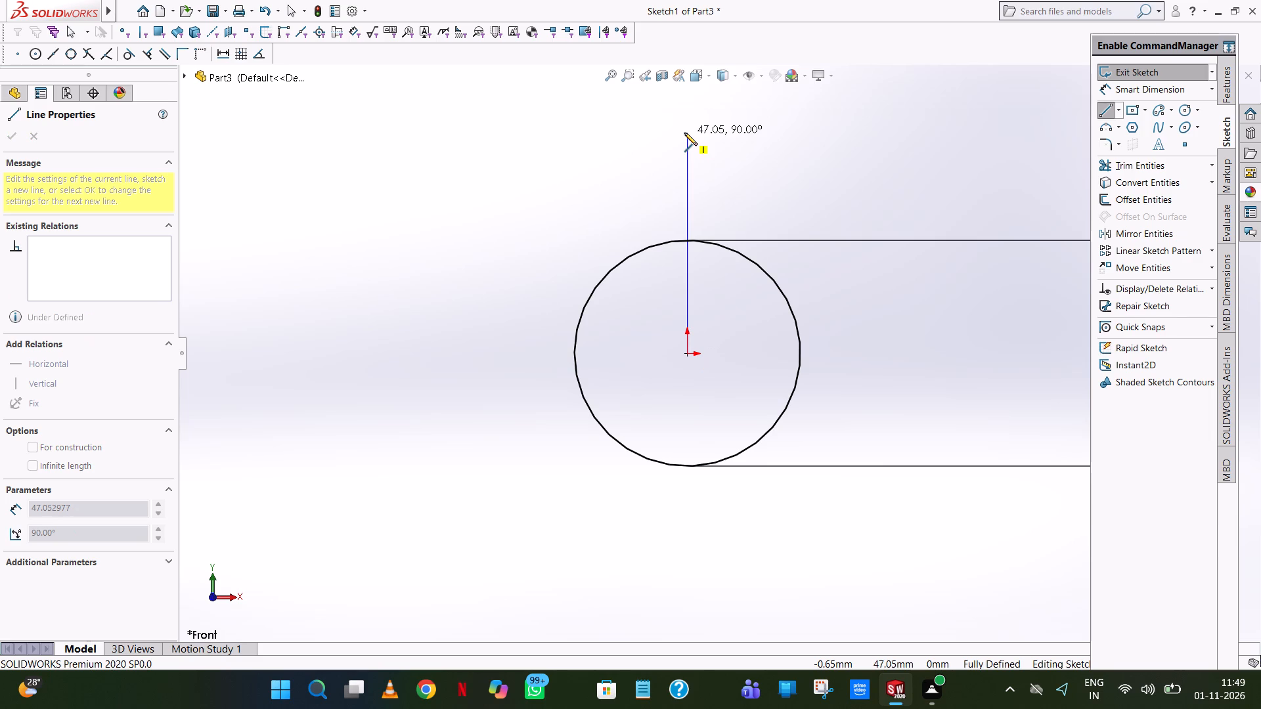
left_click(684, 133)
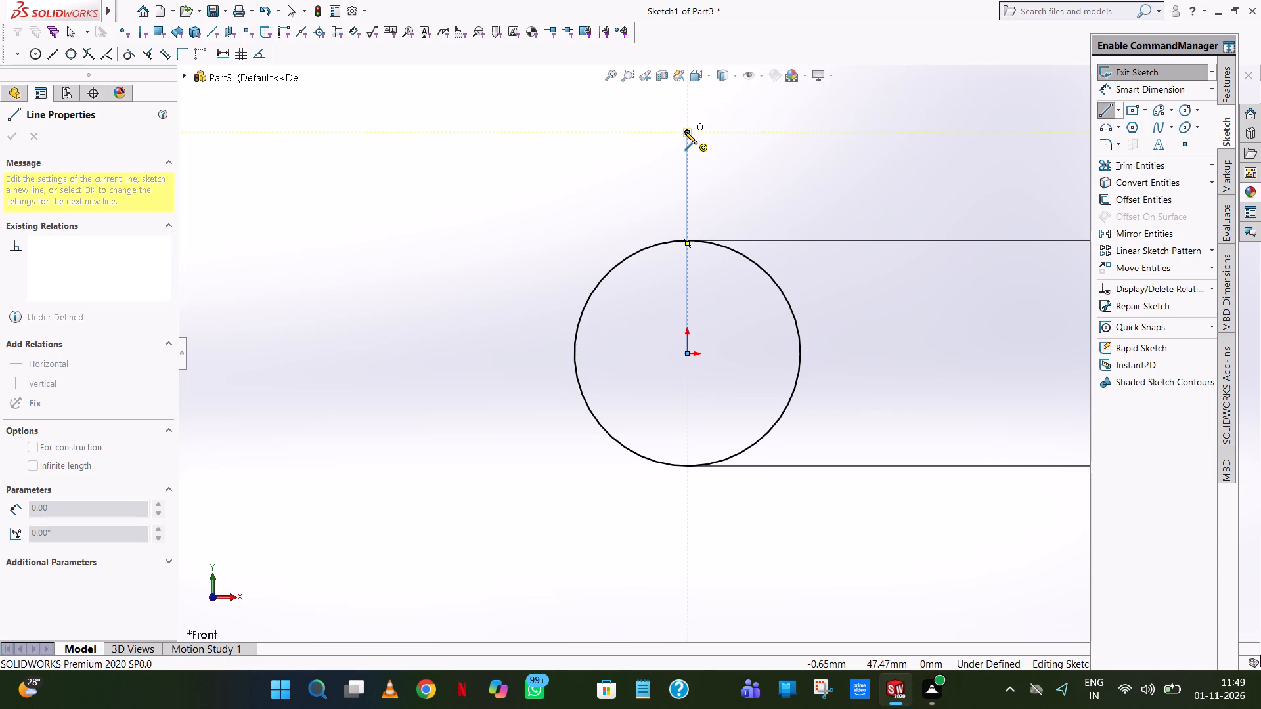
right_click(682, 133)
left_click(720, 148)
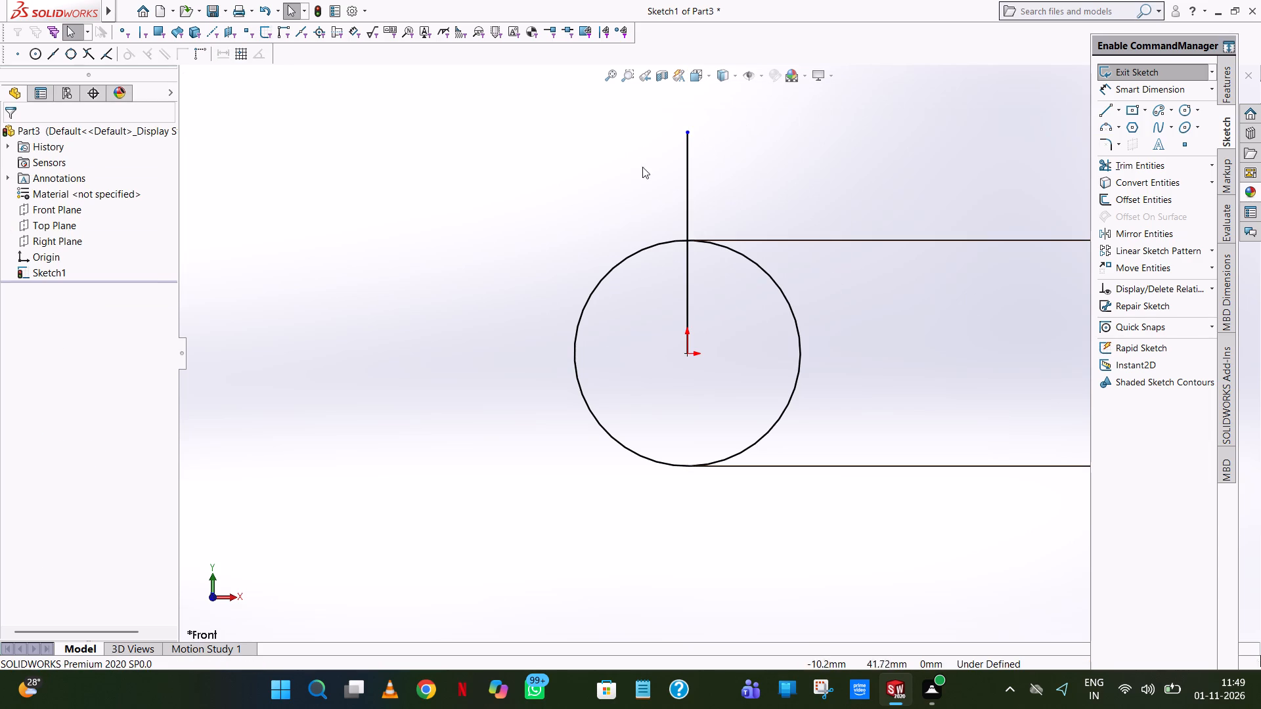
Set the length of the vertical line from the origin to 33.5 mm.
left_click(690, 194)
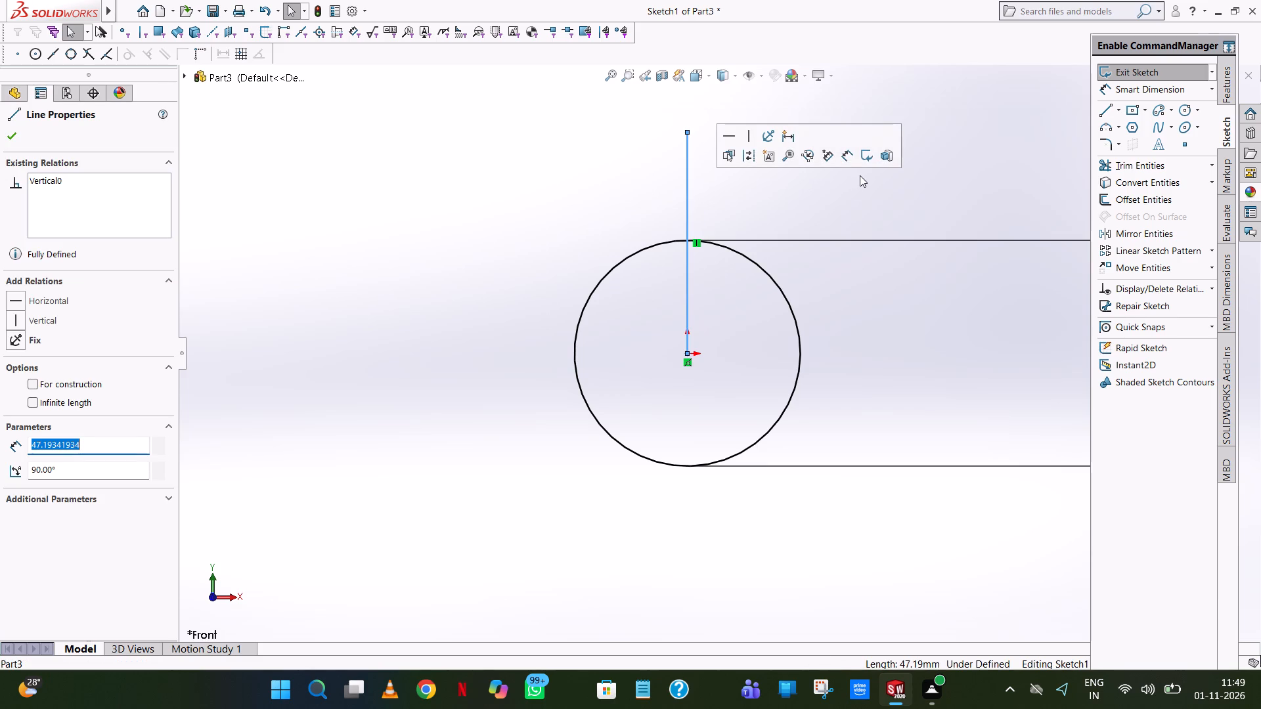
type("33.5")
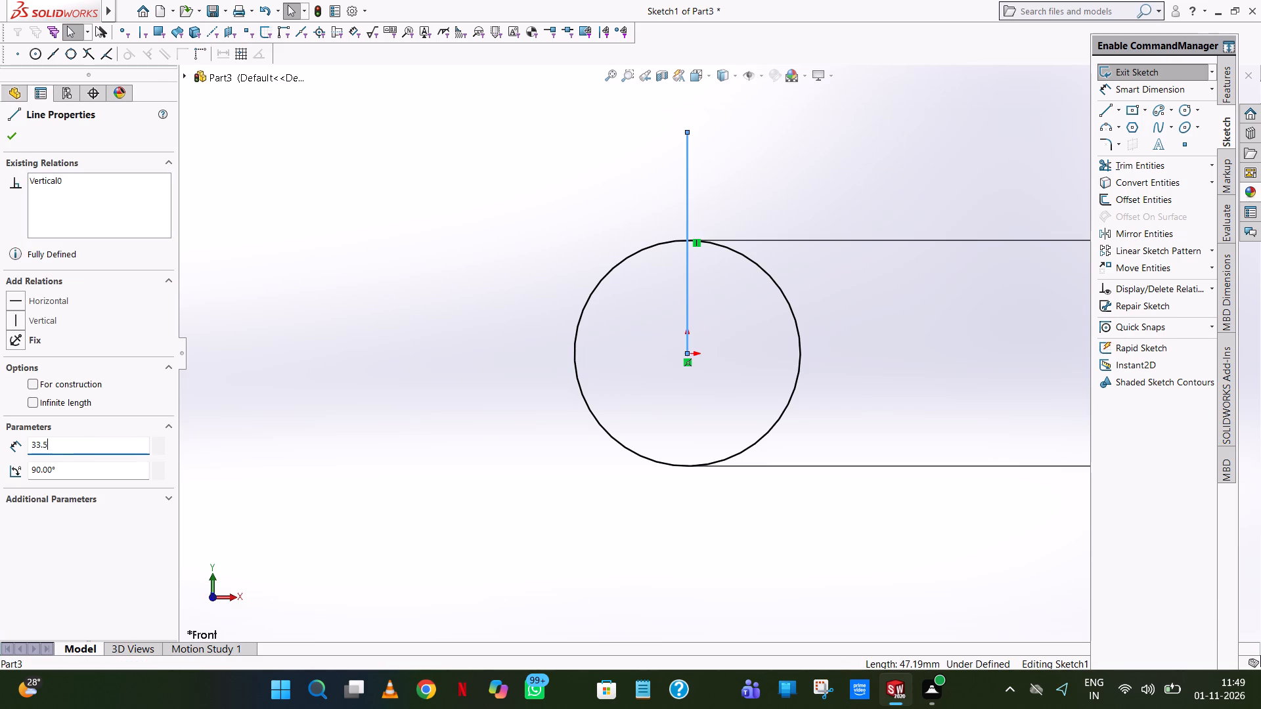
key("Return")
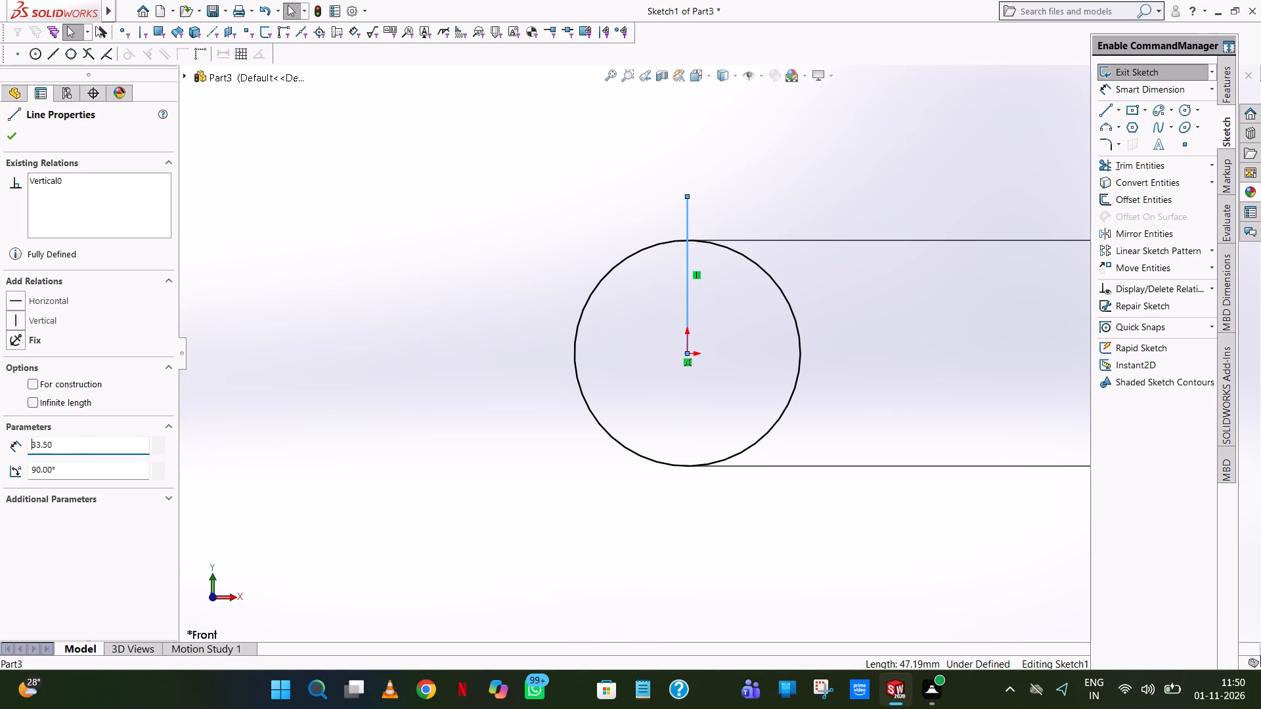
left_click(493, 128)
Draw a circle centred on the vertical line's upper endpoint with a radius of 12.7 mm (25.4/2).
left_click(1187, 109)
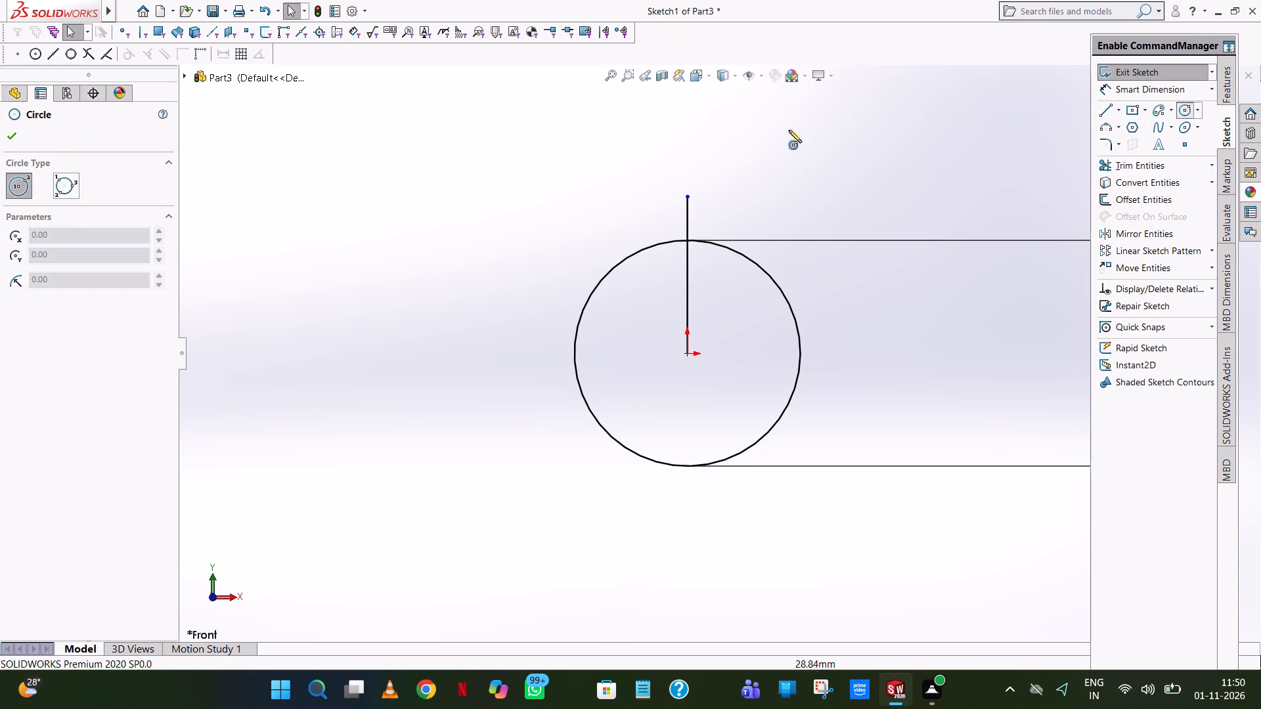
left_click(686, 196)
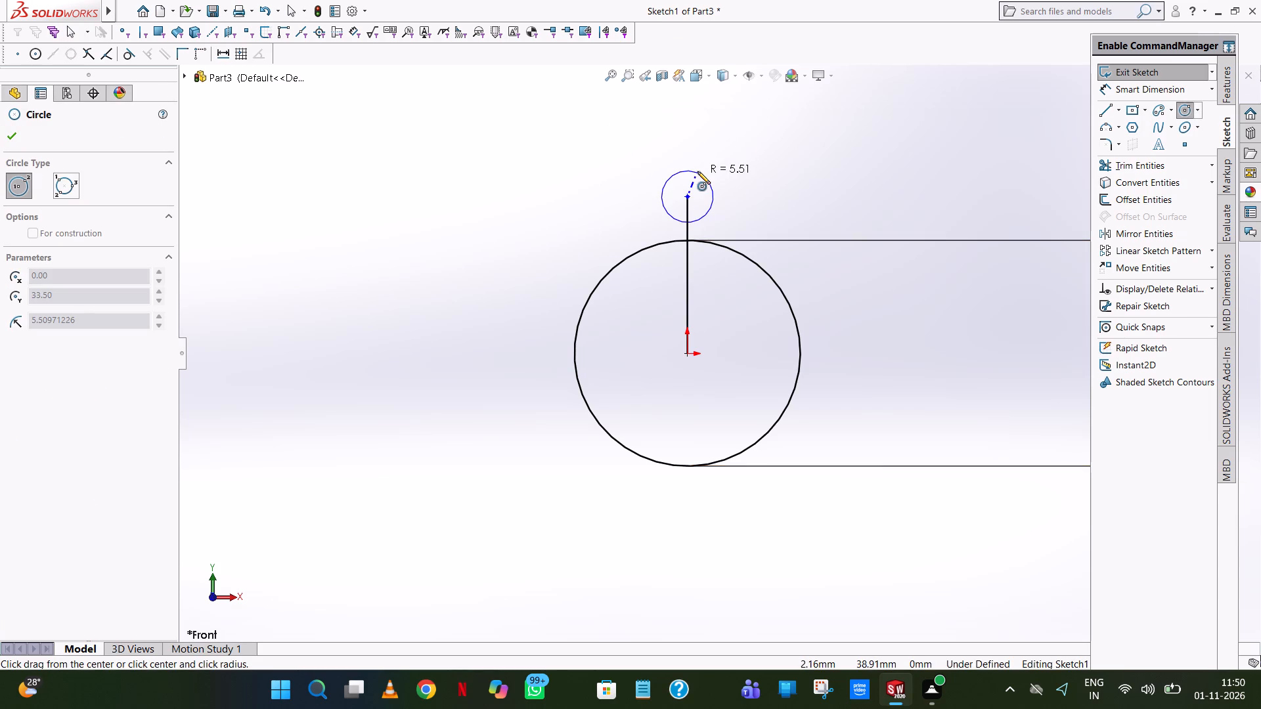
left_click(697, 171)
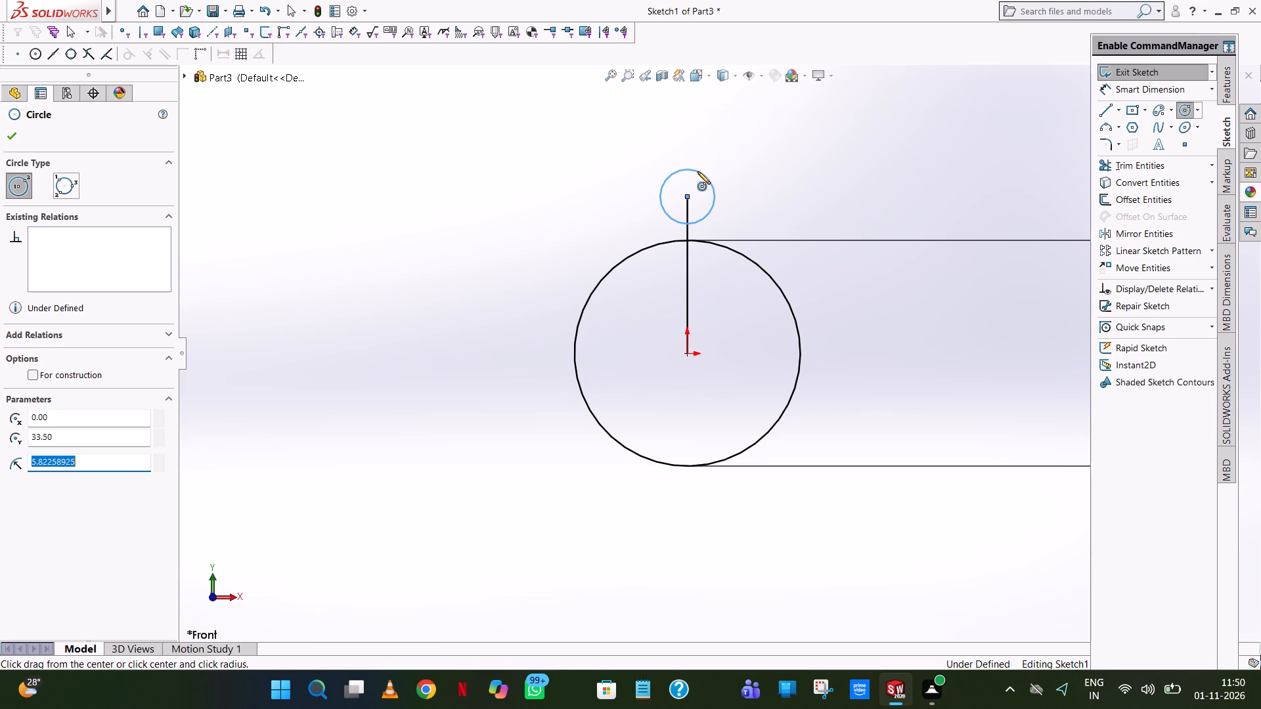
type("25.9")
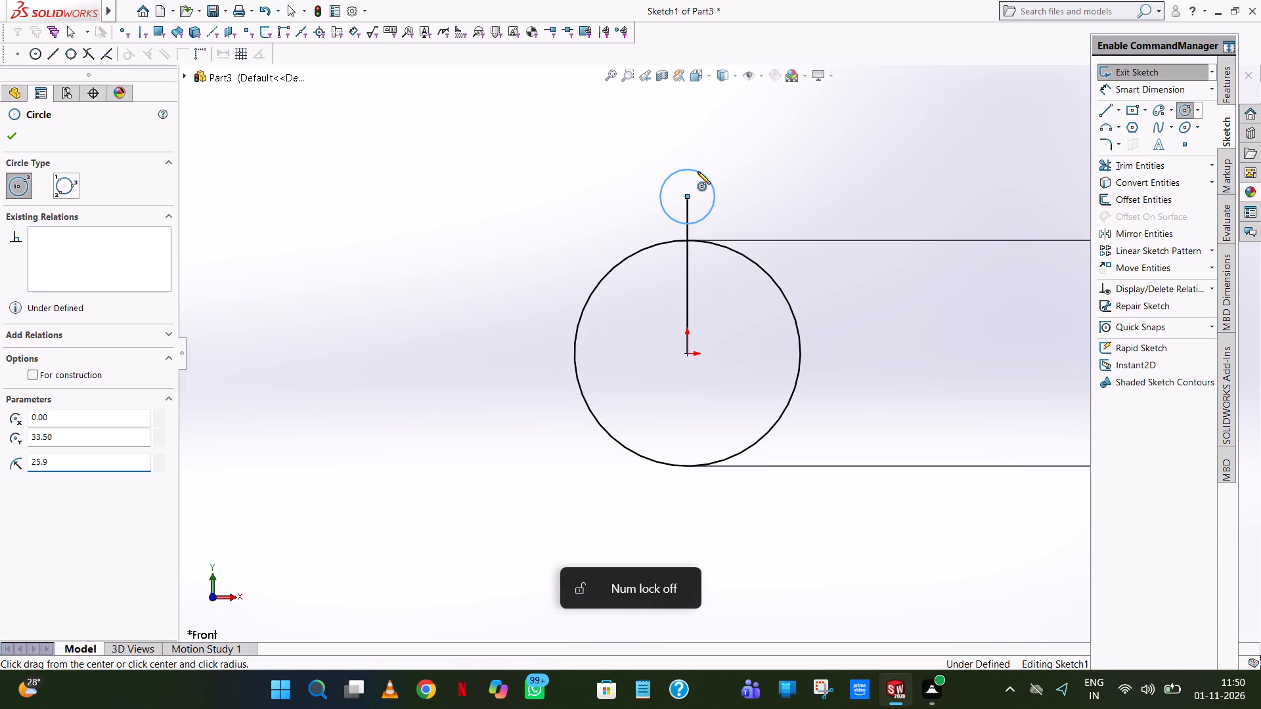
key("BackSpace")
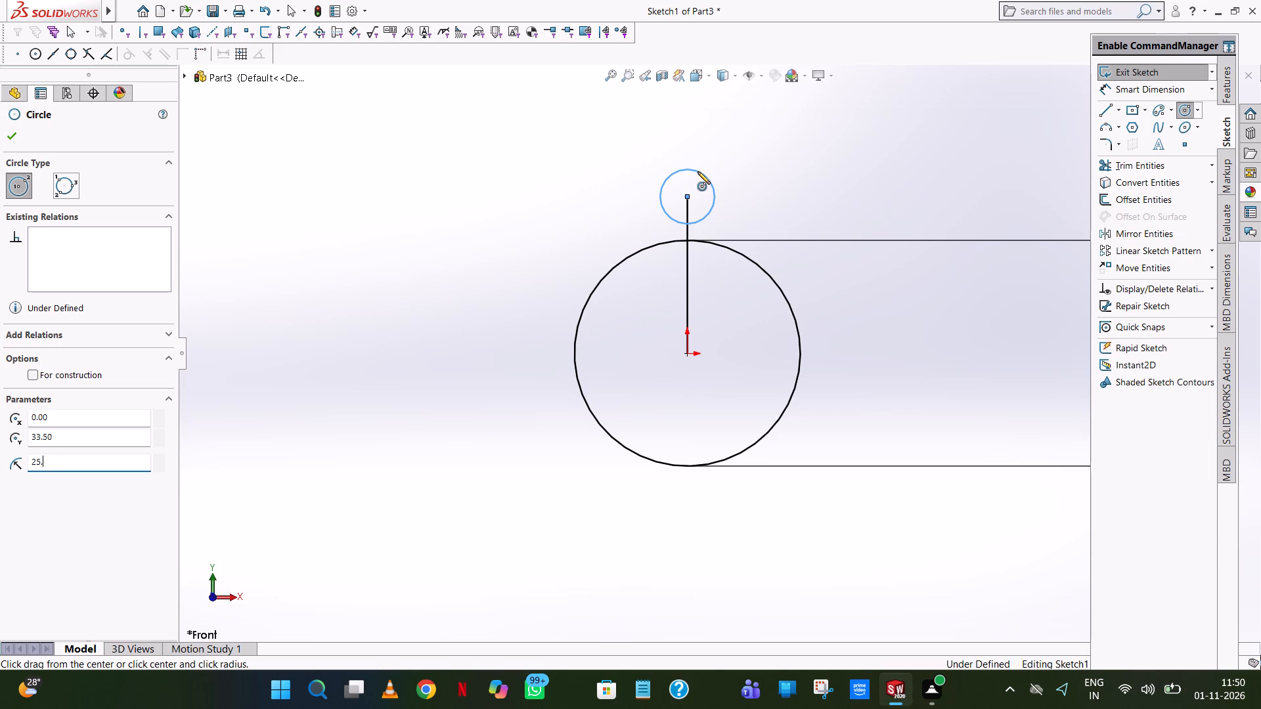
type("4/2")
key("Return")
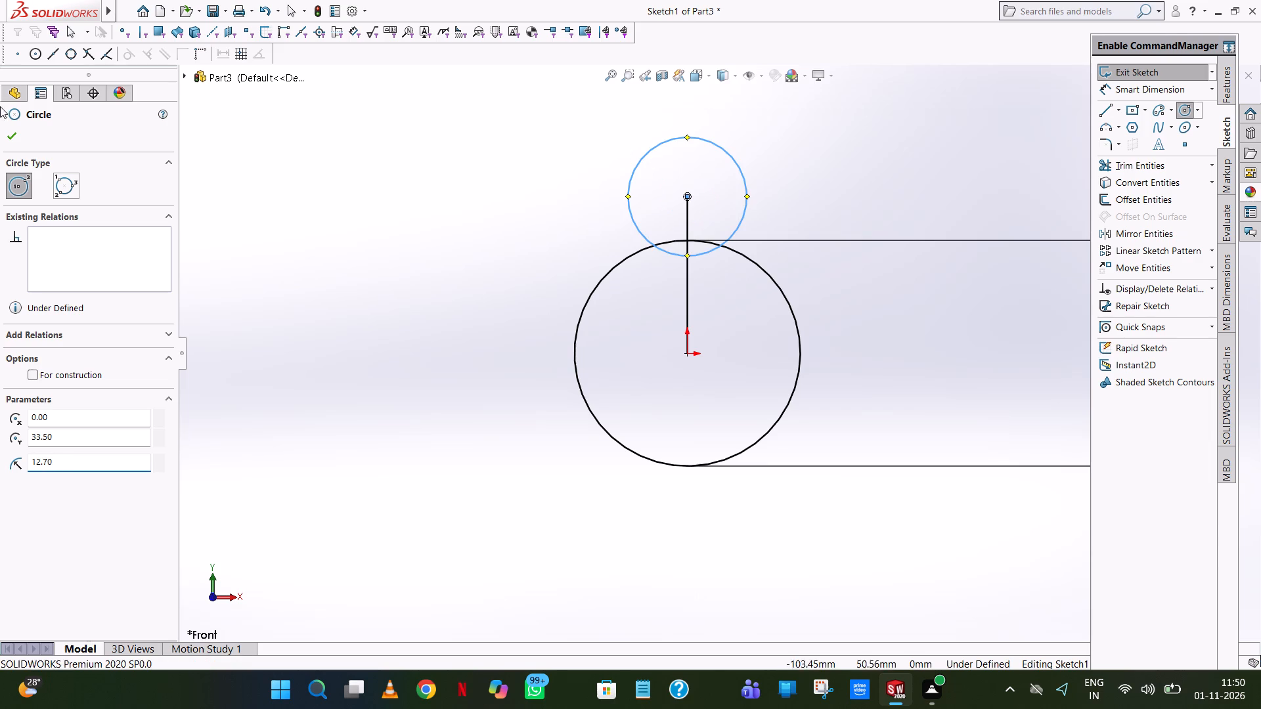
left_click(18, 129)
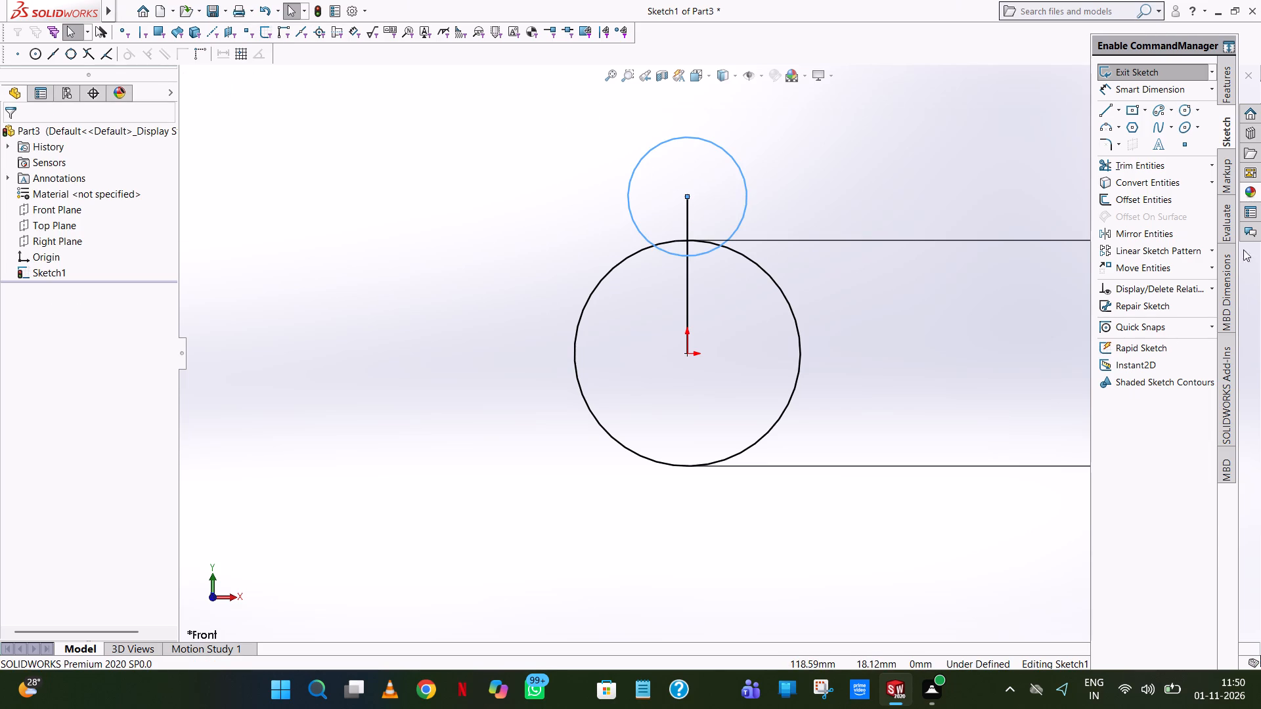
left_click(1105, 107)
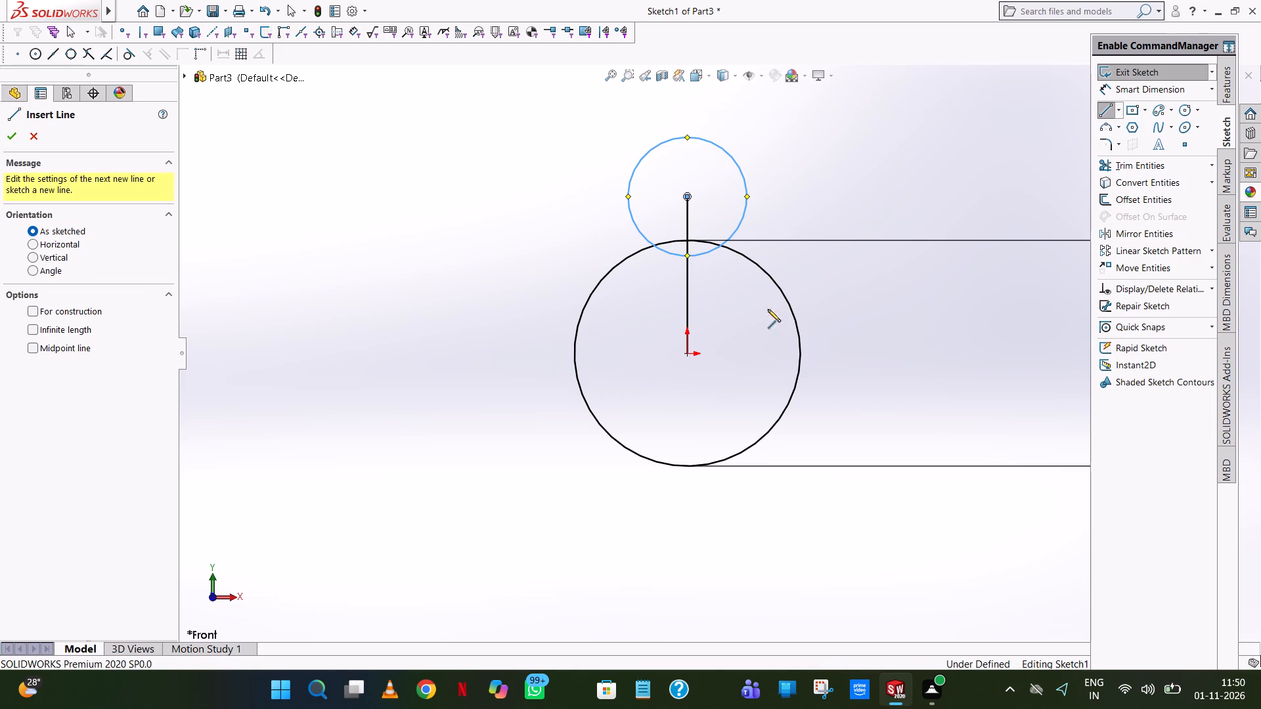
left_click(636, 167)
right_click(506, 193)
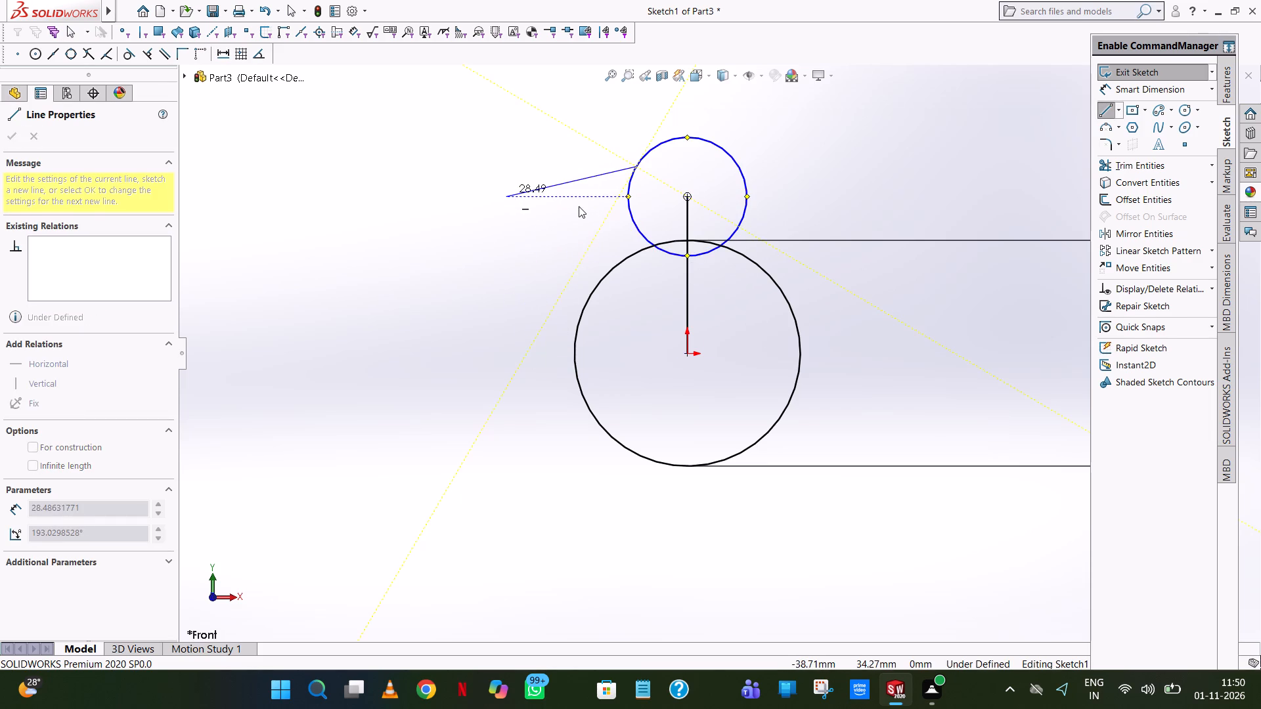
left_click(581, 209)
Draw a line on each side of the two circles, tangent to both the small upper circle and the large circle.
left_click(1110, 106)
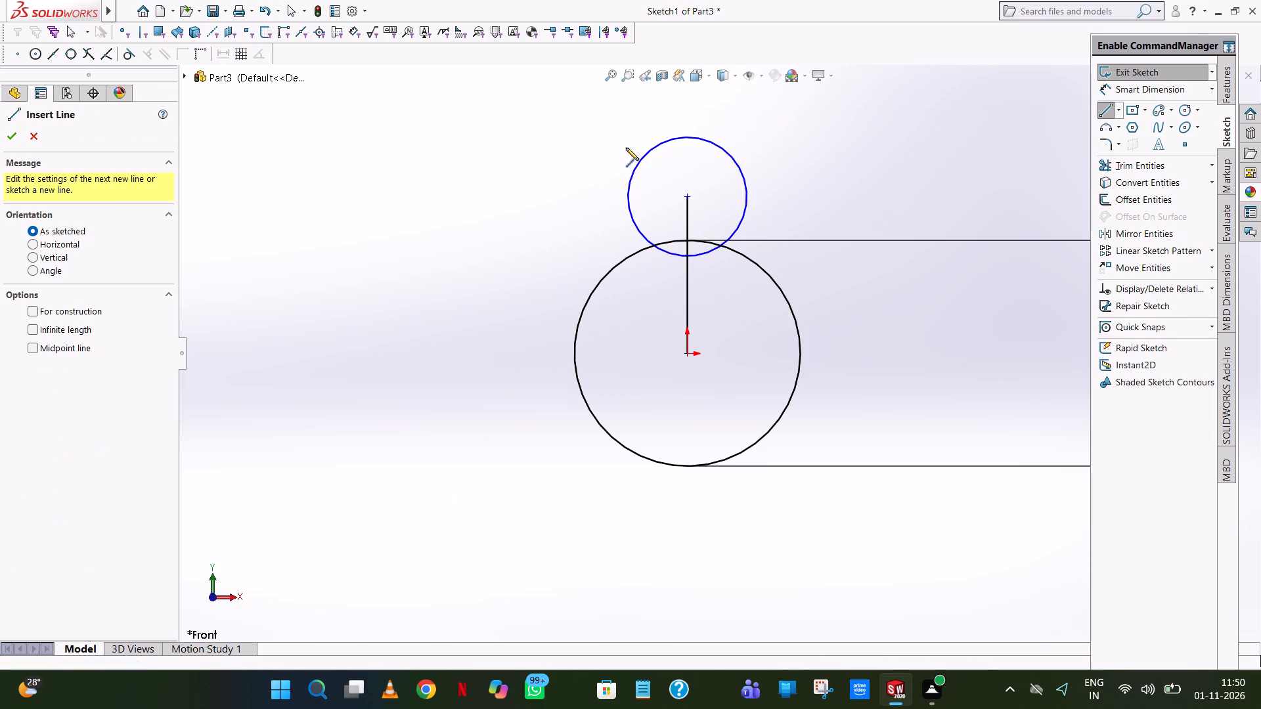
left_click(642, 157)
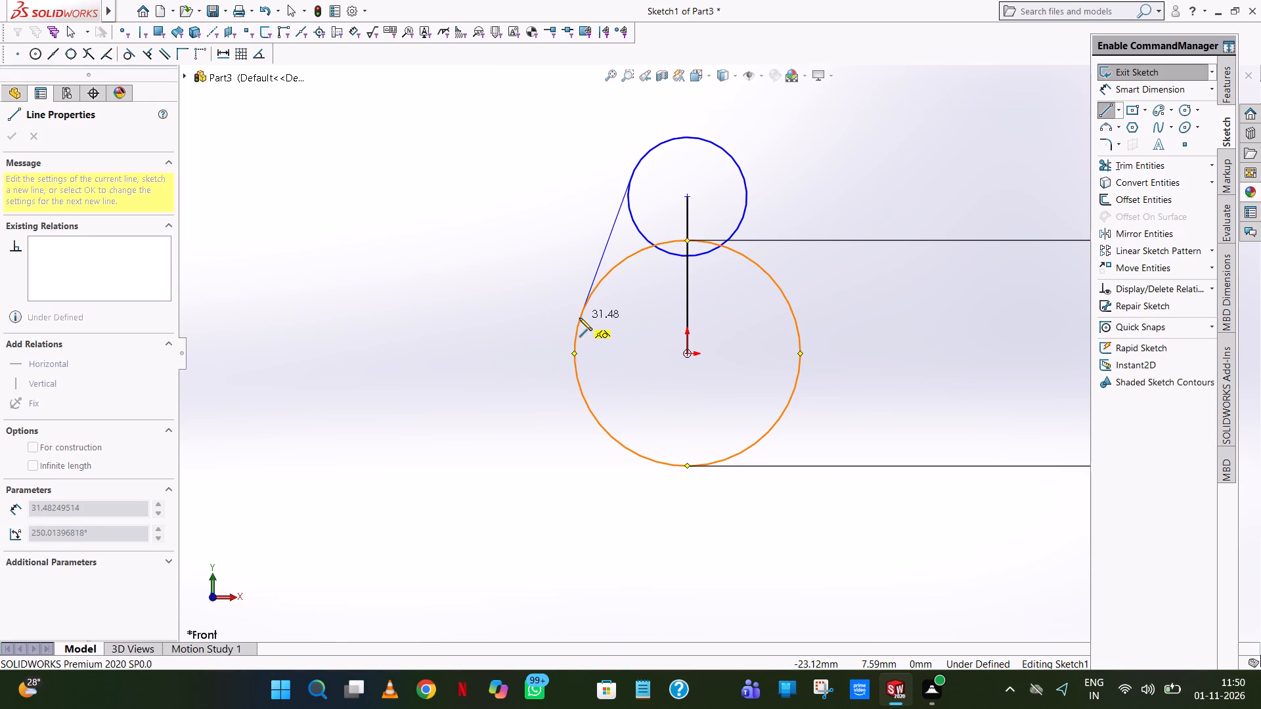
left_click(579, 318)
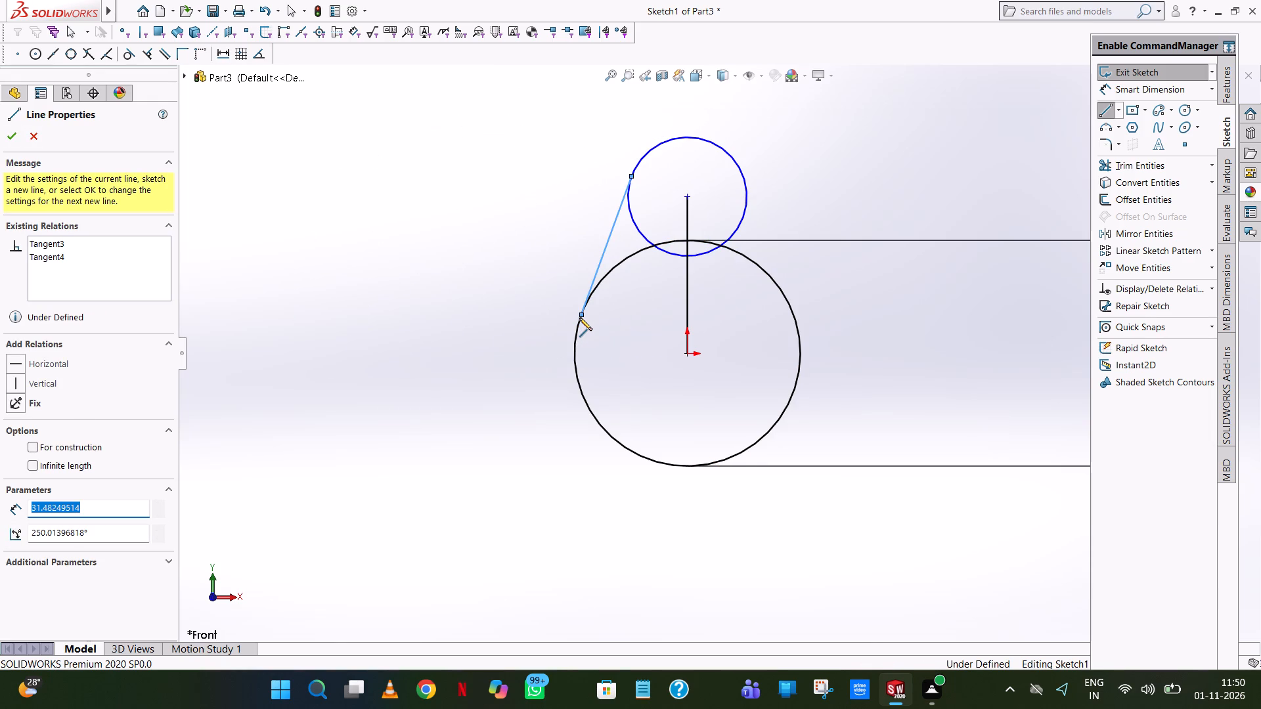
right_click(579, 318)
left_click(619, 324)
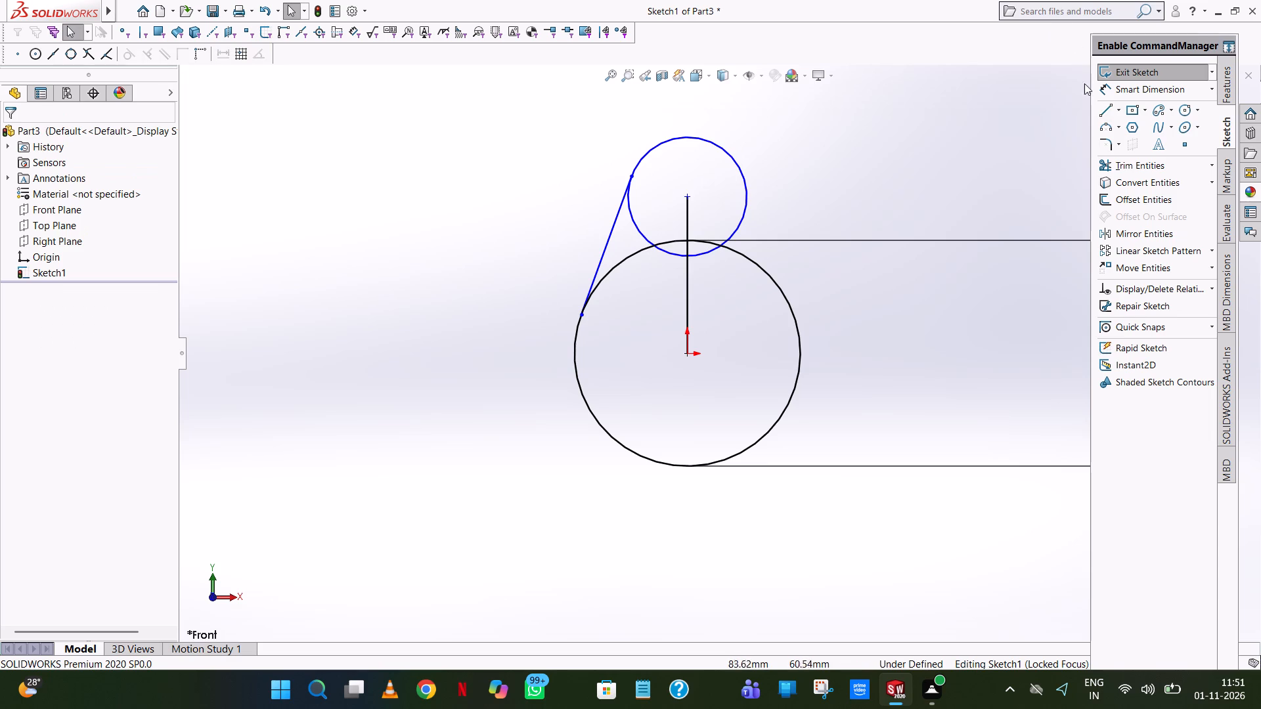
left_click(1105, 114)
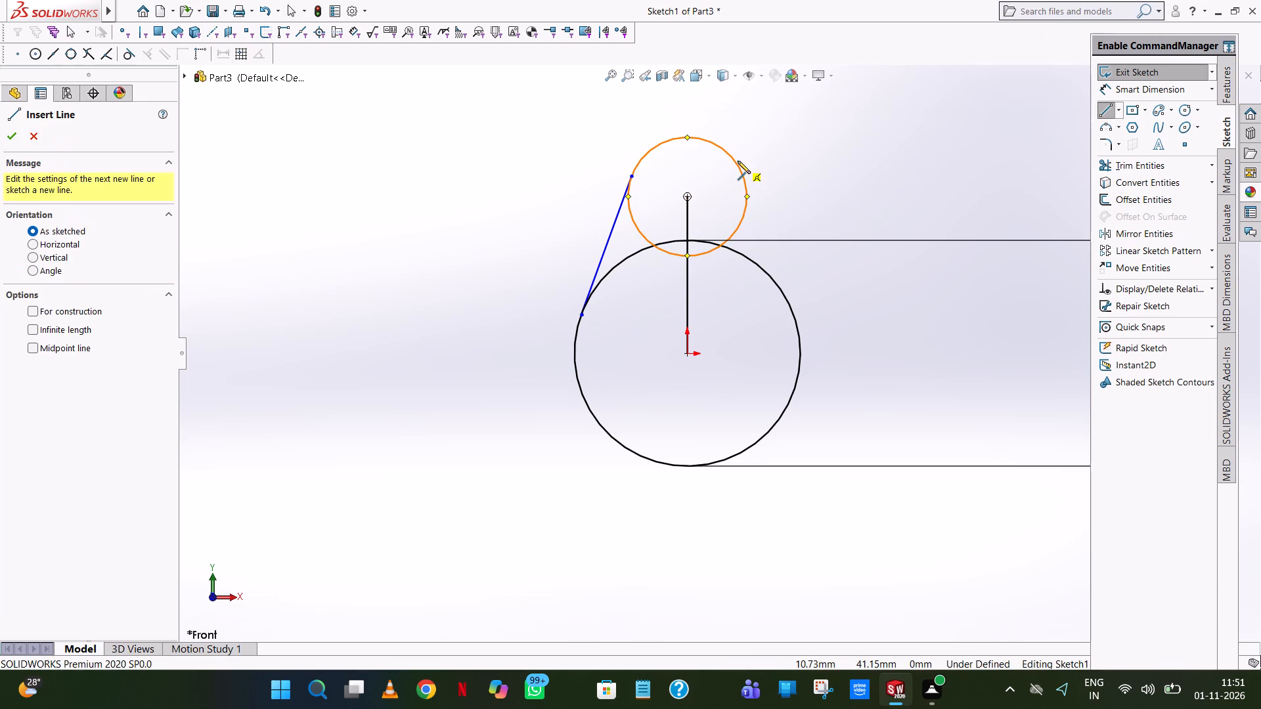
left_click(736, 161)
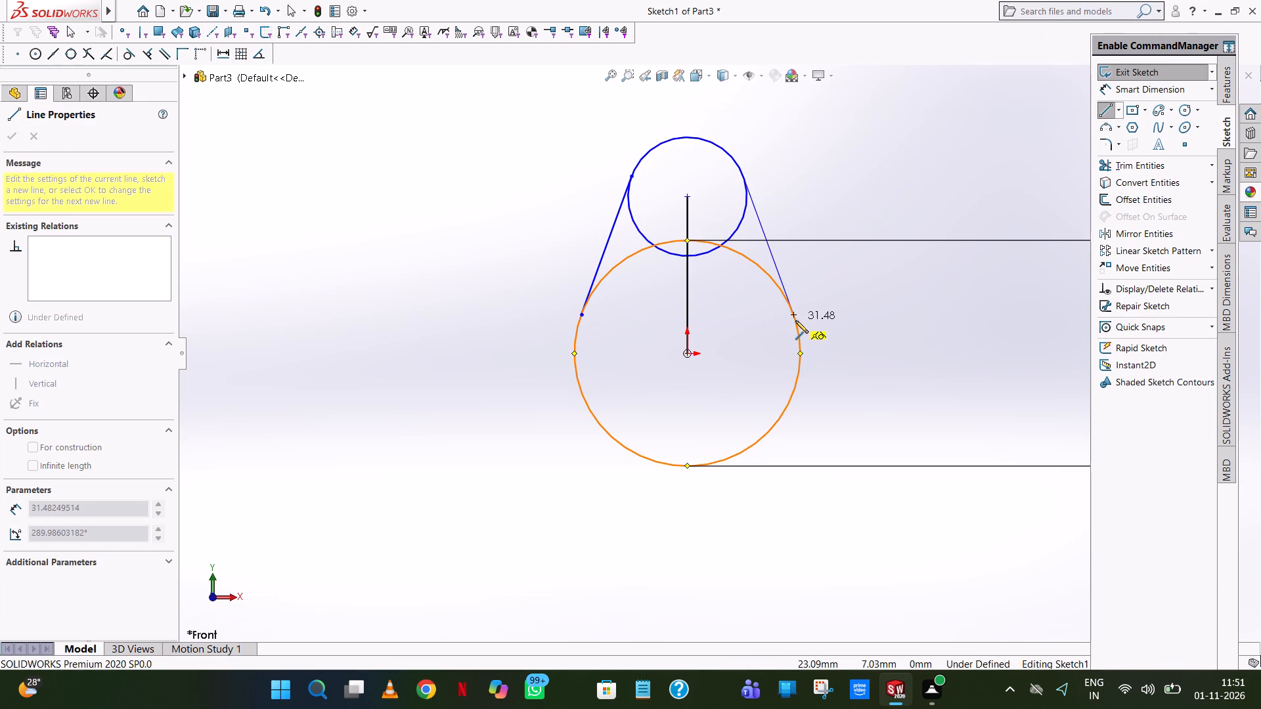
left_click(793, 316)
right_click(793, 316)
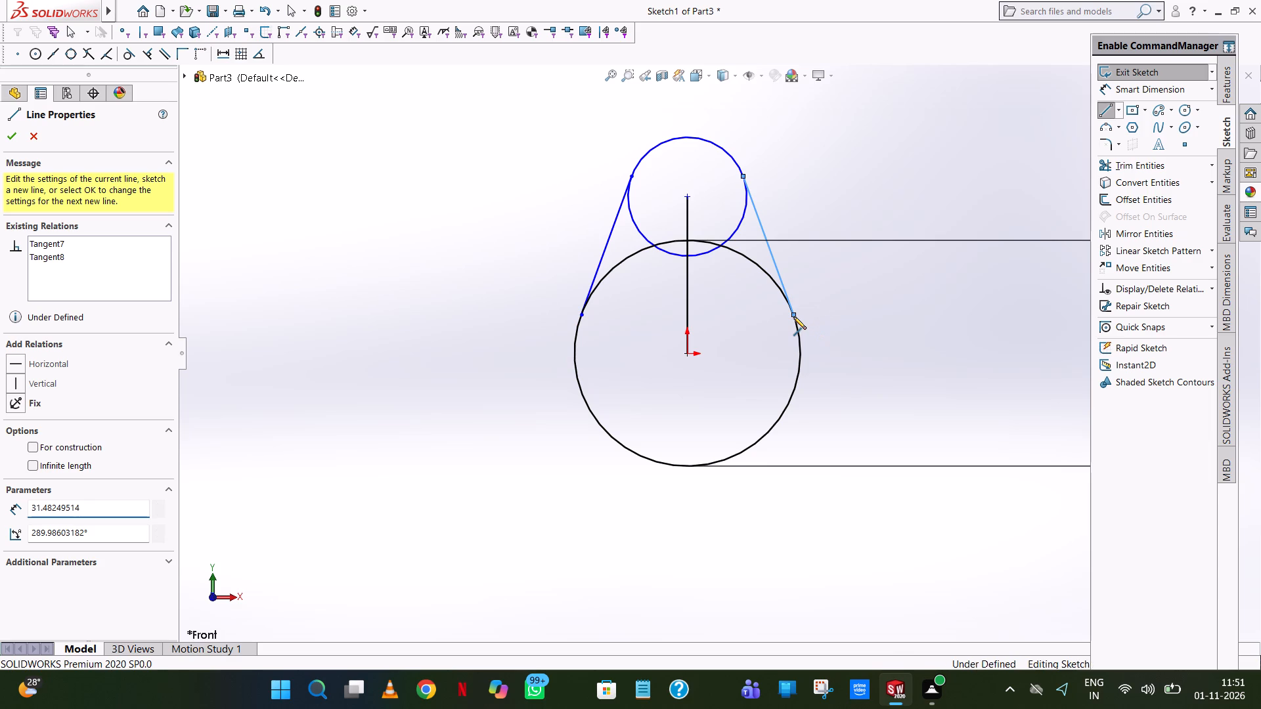
left_click(820, 321)
Trim away the inner arcs of both circles and the vertical line, leaving only the closed teardrop outline.
left_click(1168, 166)
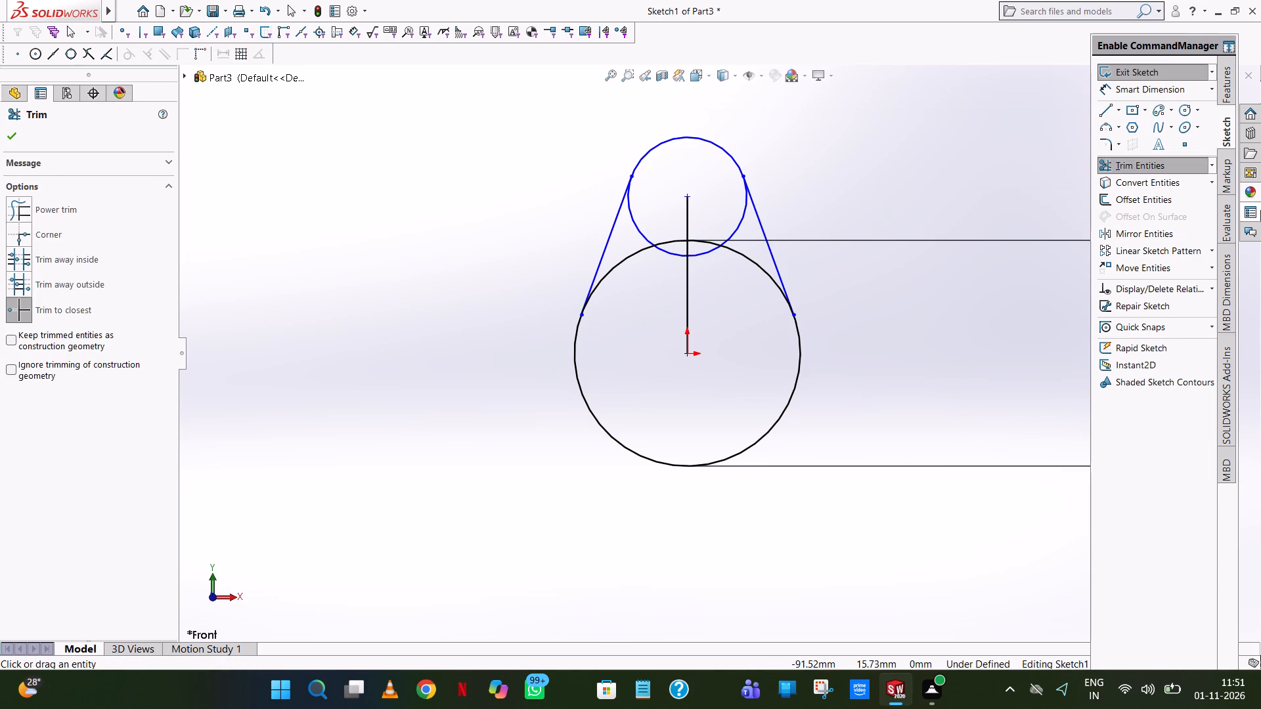
left_click(740, 255)
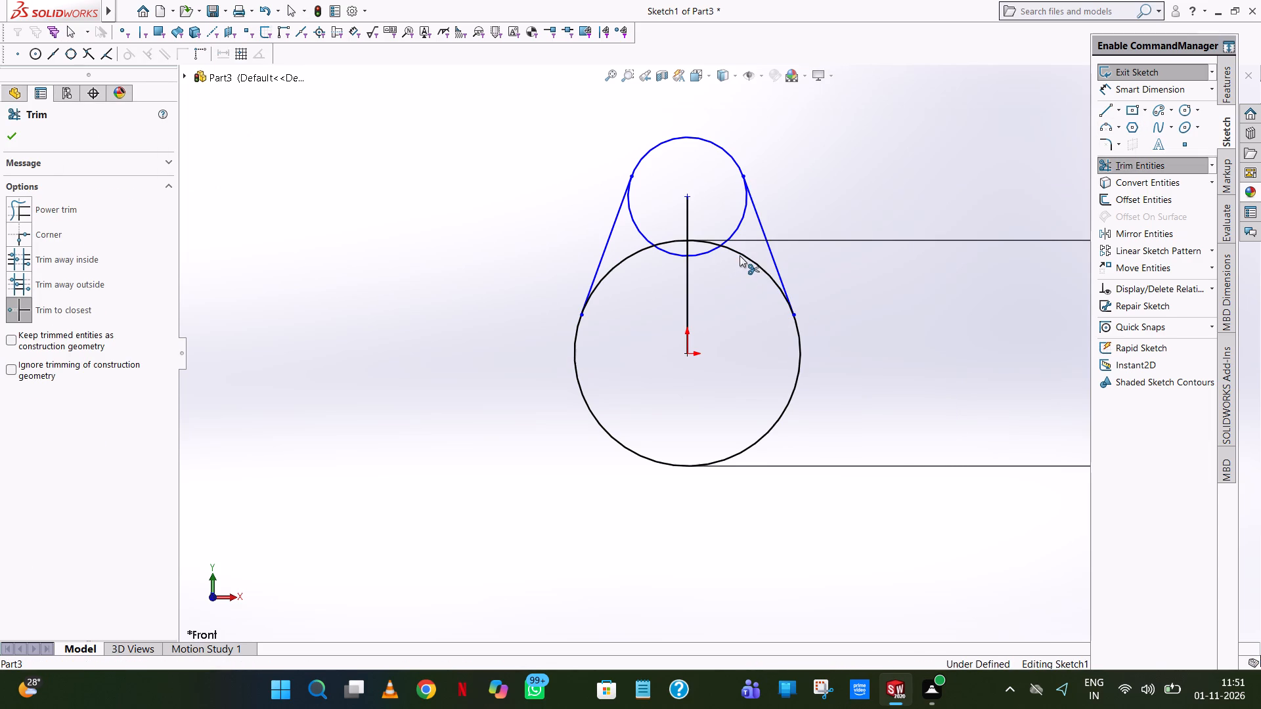
left_click(704, 239)
left_click(689, 225)
left_click(680, 242)
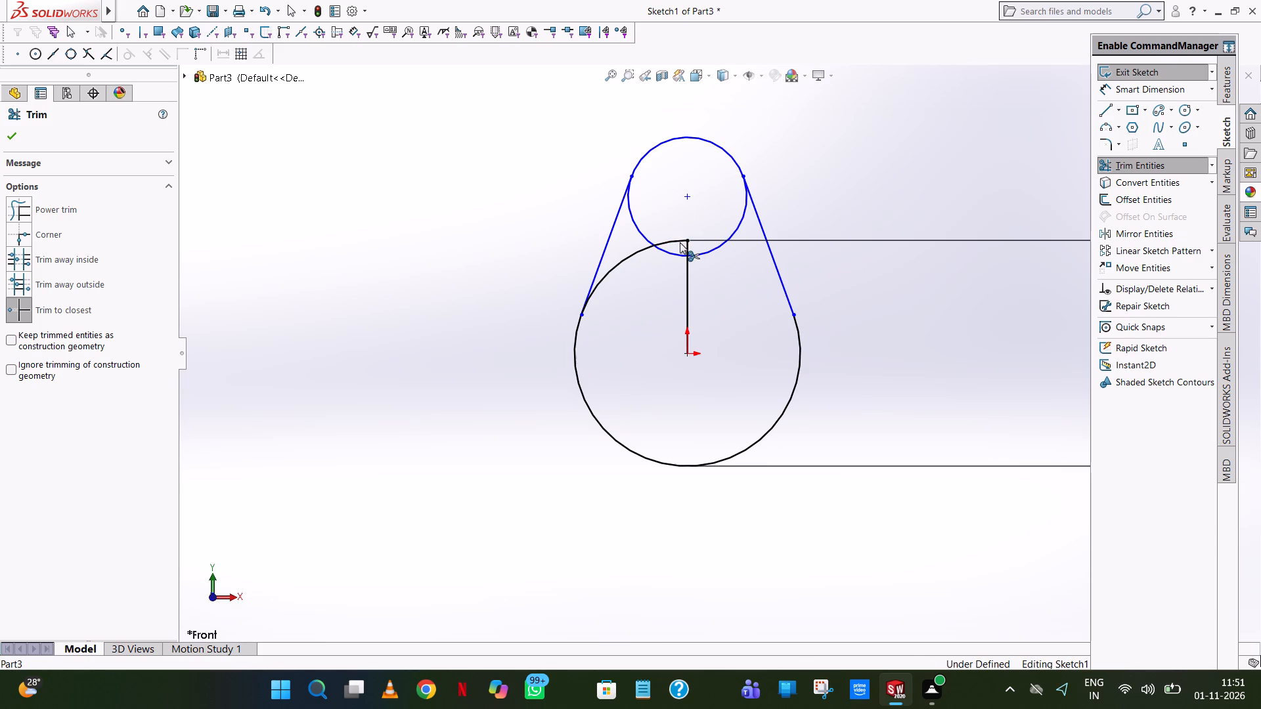
left_click(673, 249)
left_click(663, 249)
left_click(649, 248)
left_click(649, 238)
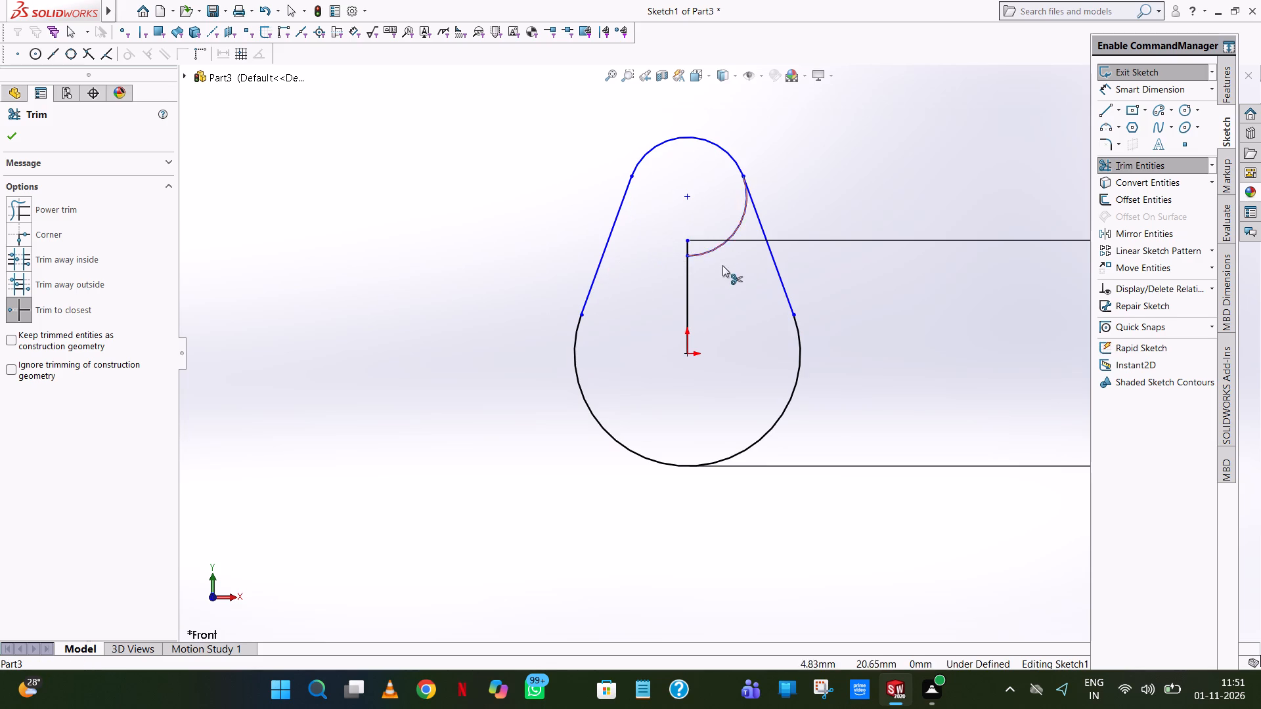
left_click(708, 250)
left_click(720, 238)
left_click(691, 260)
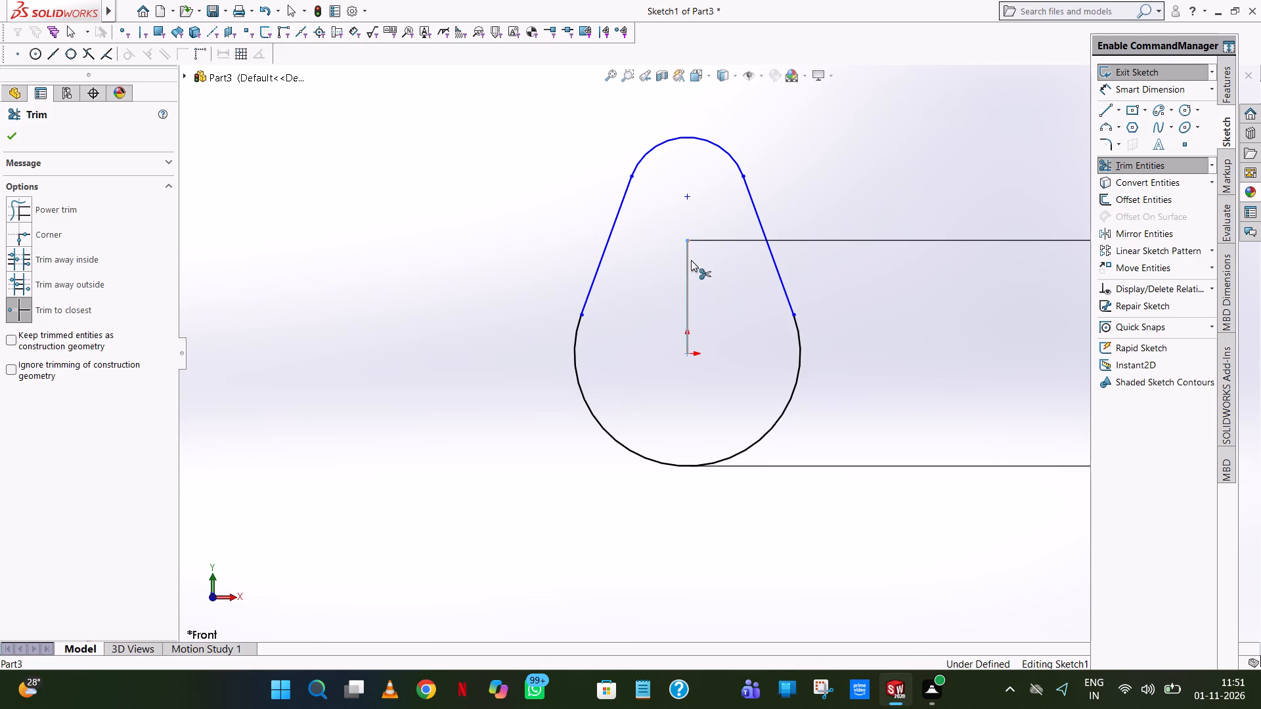
left_click(9, 131)
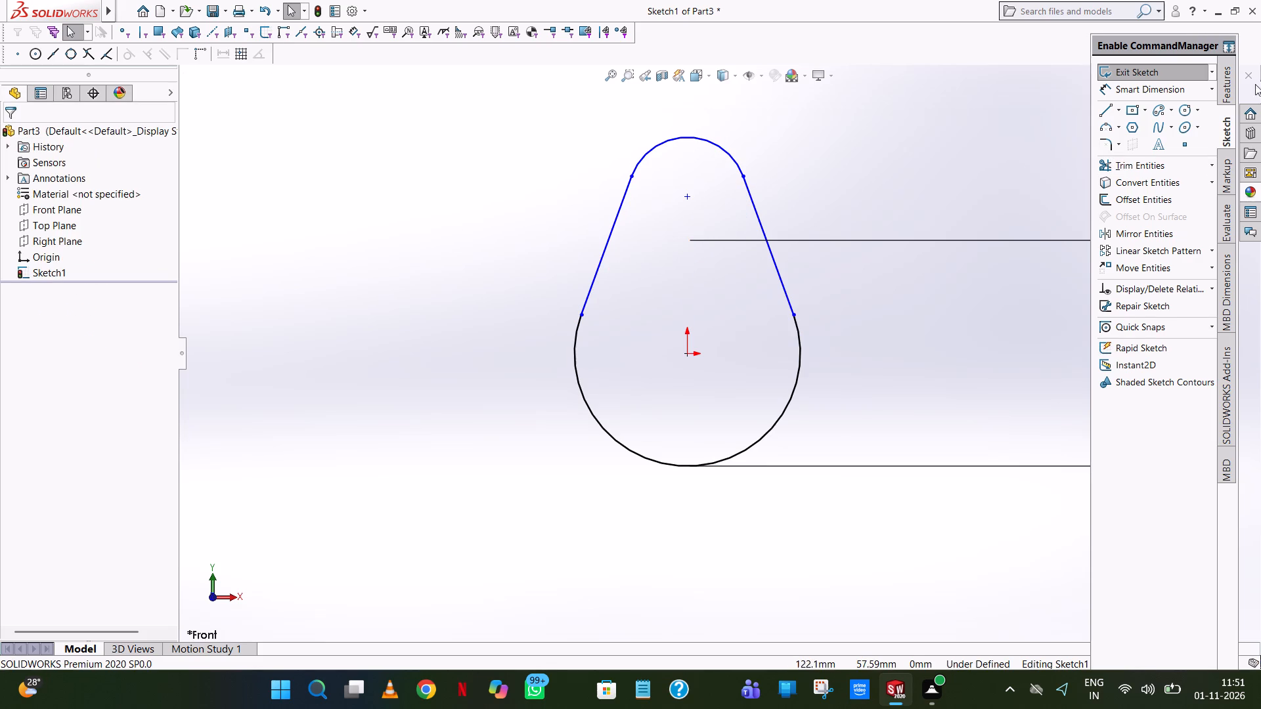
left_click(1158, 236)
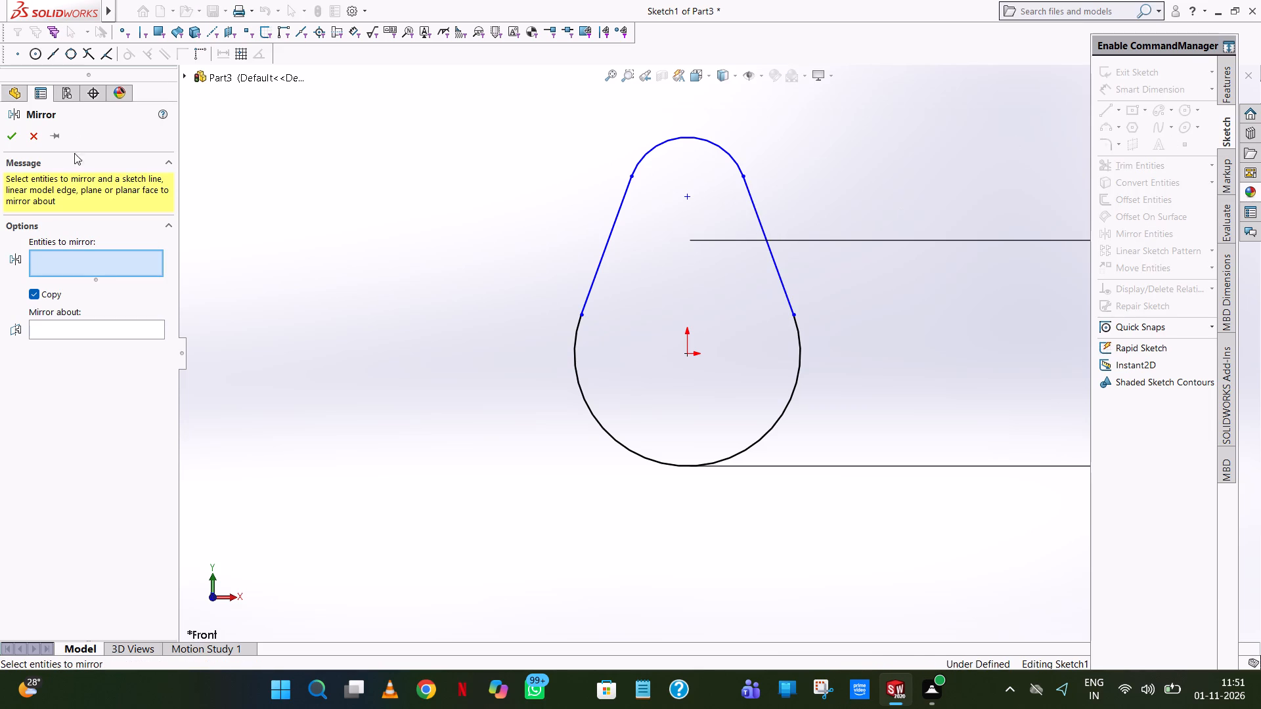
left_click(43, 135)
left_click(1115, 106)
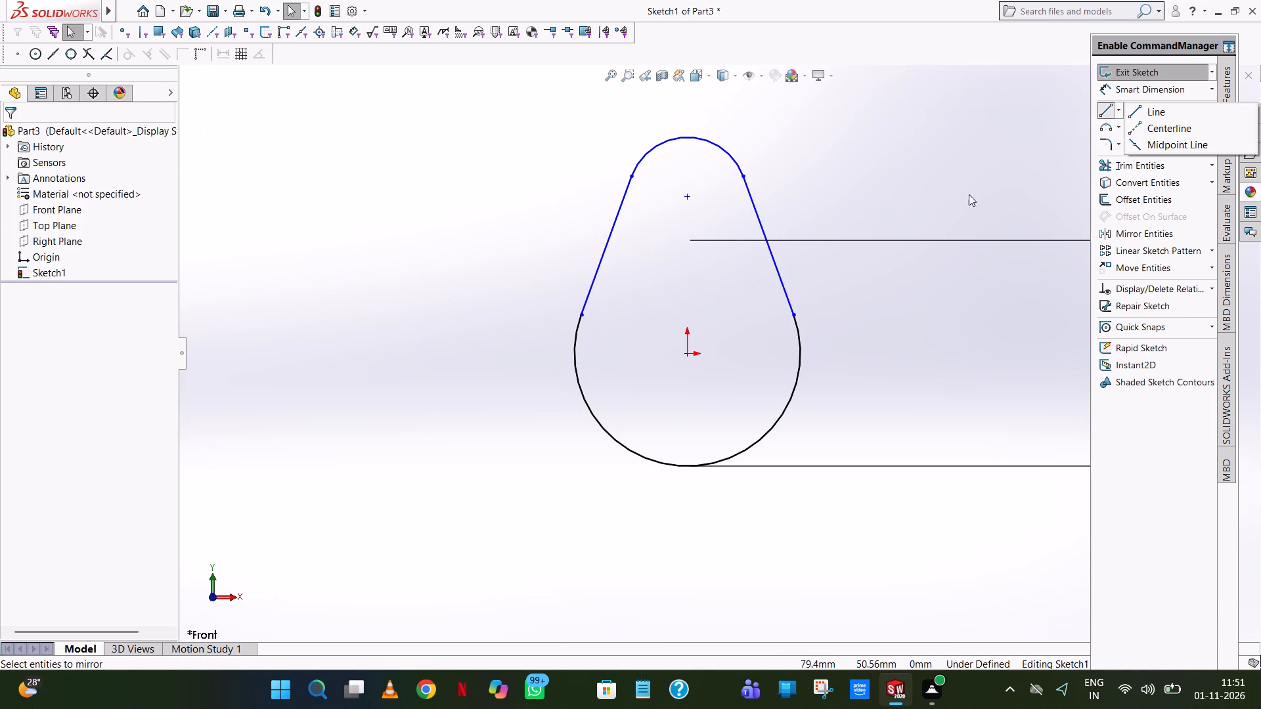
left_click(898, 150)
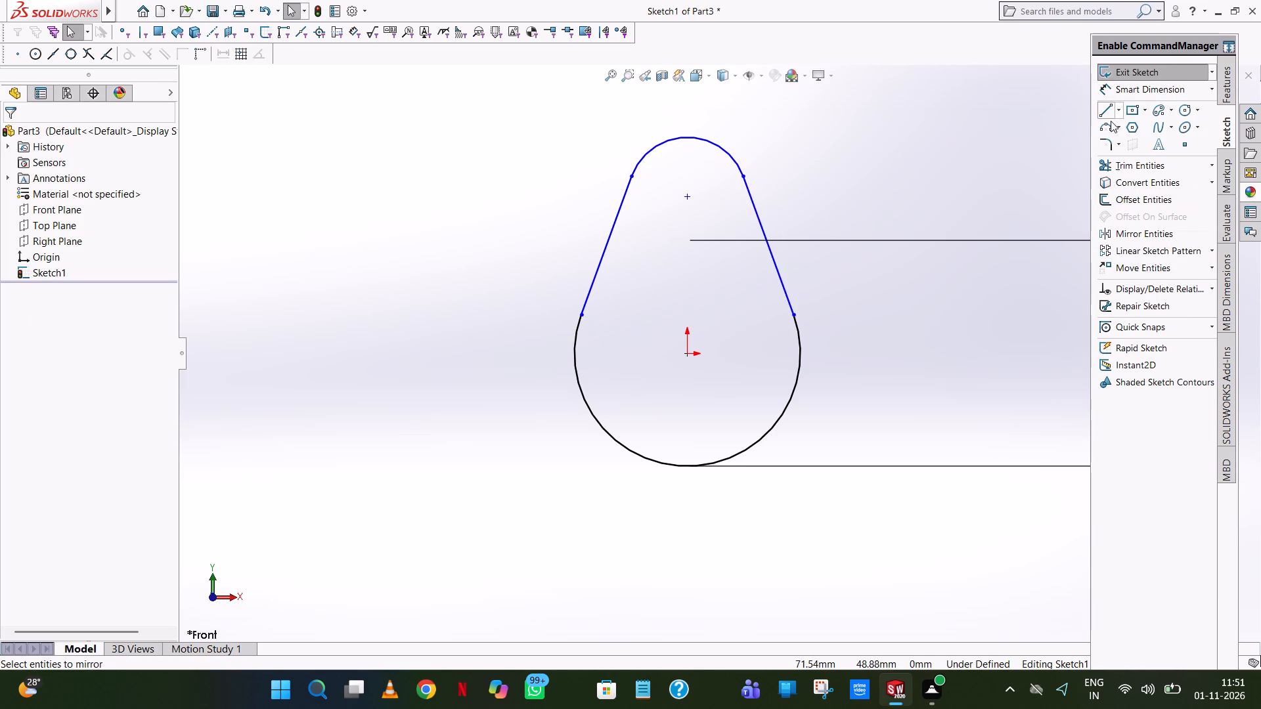
Sketch a horizontal line about 20.6 mm long from the origin toward the right side of the large arc.
left_click(1101, 117)
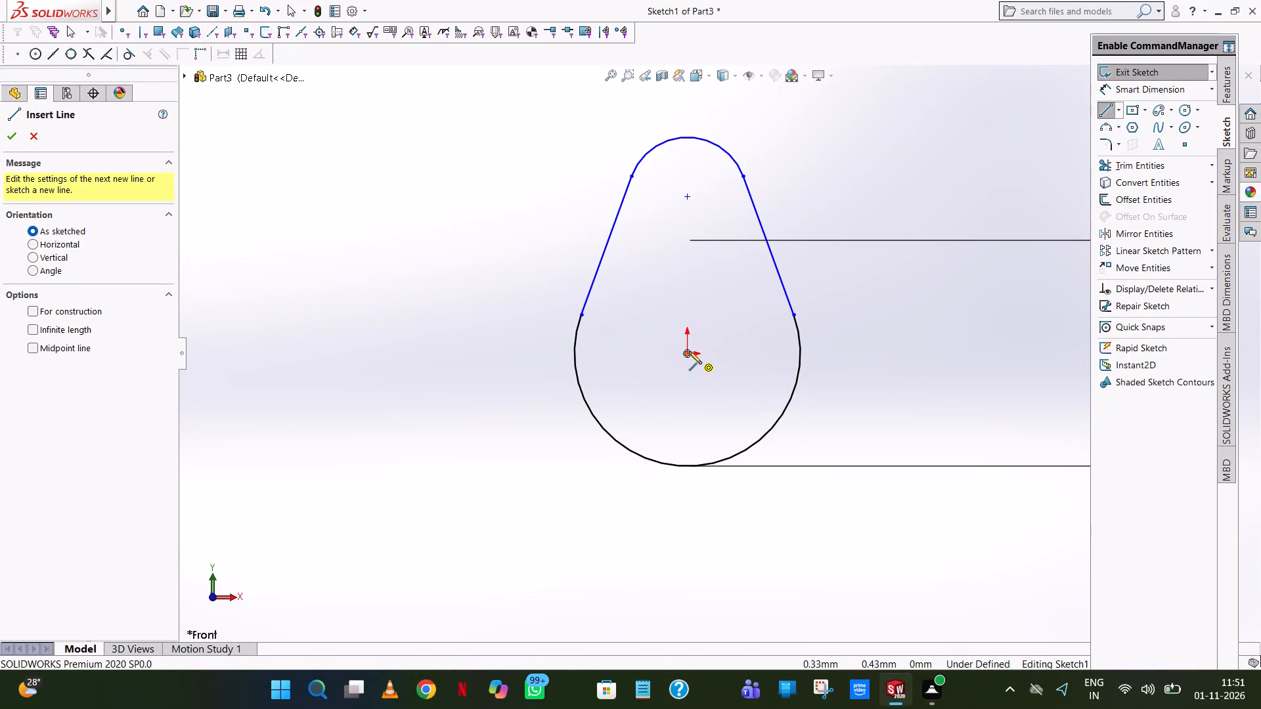
left_click(689, 351)
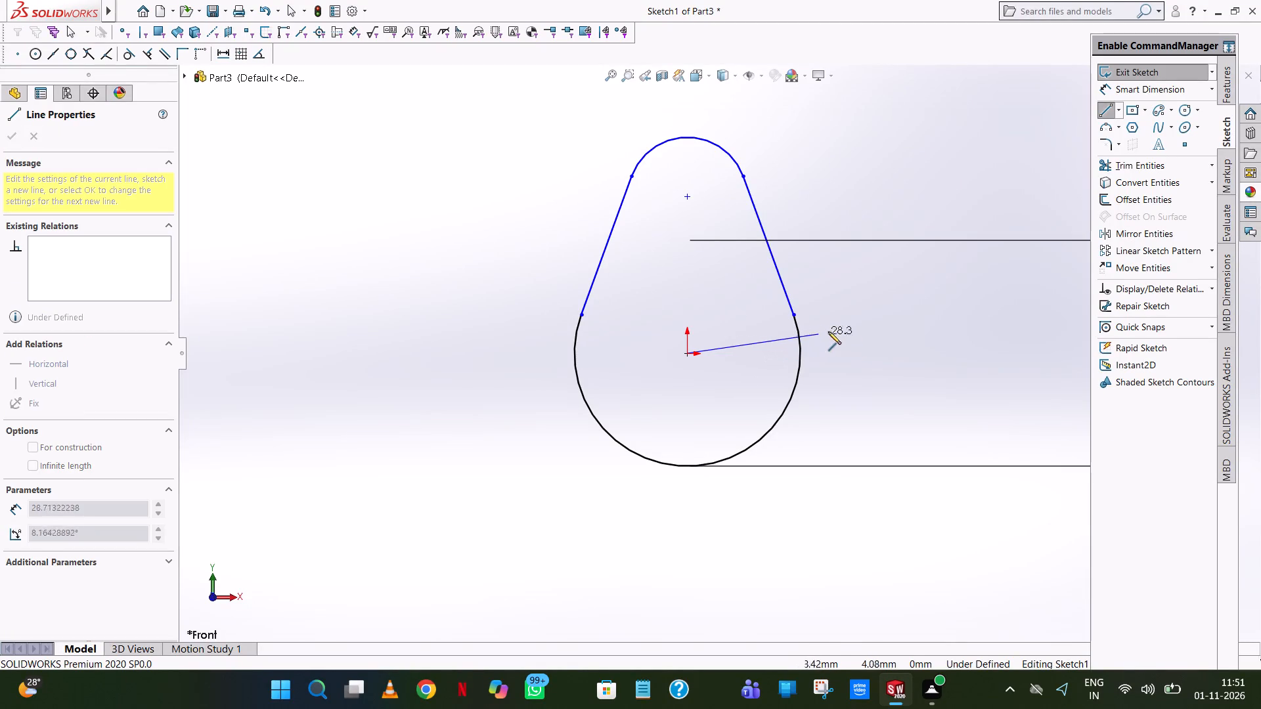
left_click(784, 351)
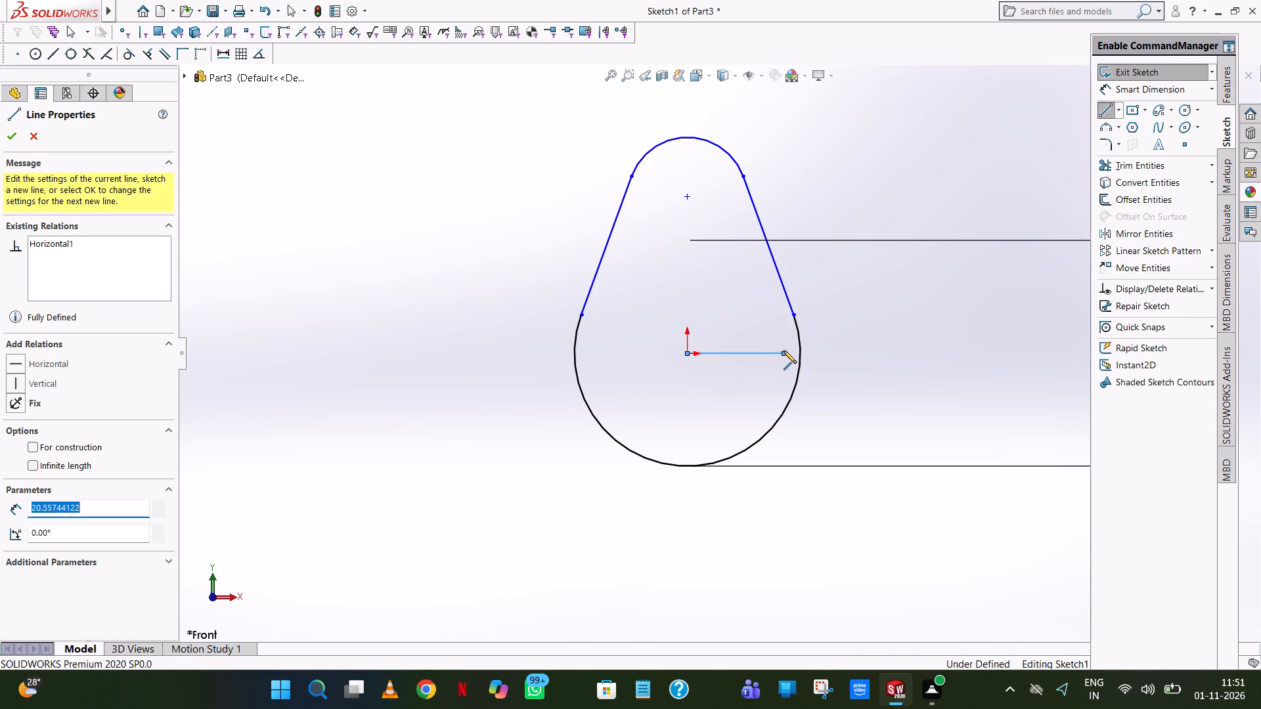
right_click(784, 351)
left_click(839, 366)
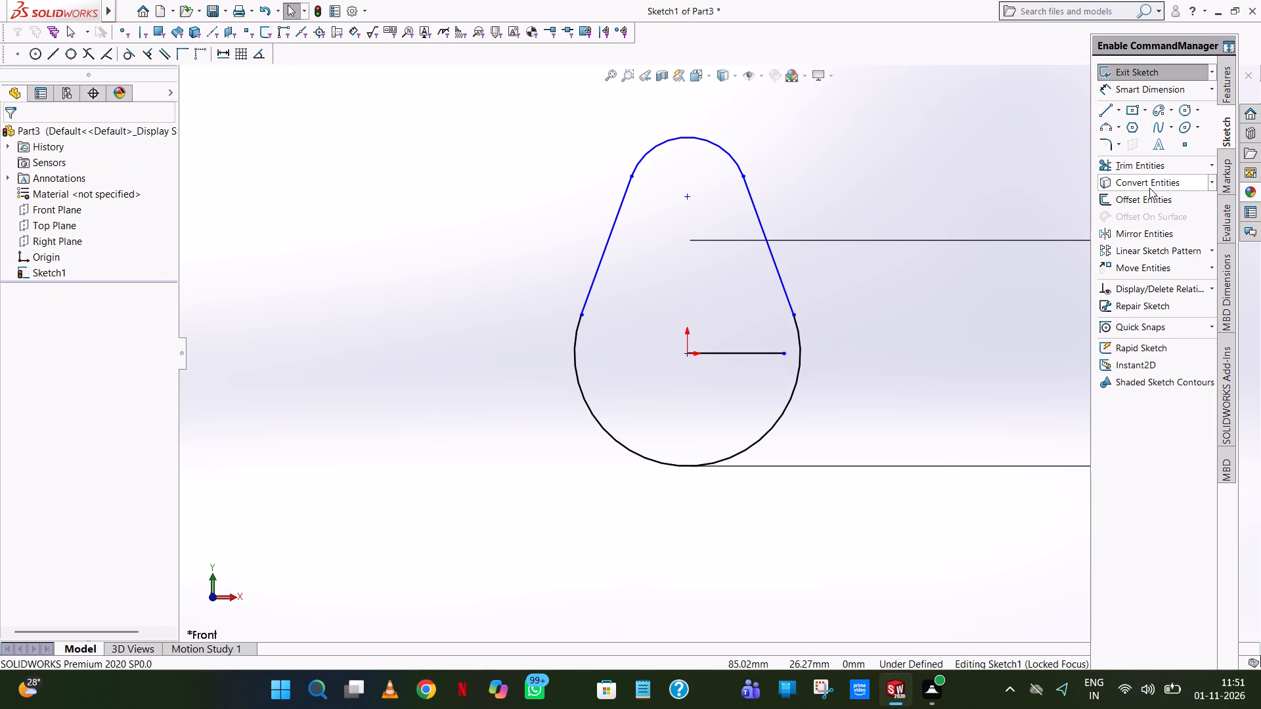
Mirror the upper arc and its two slanted tangent lines about the horizontal line from the origin.
left_click(1136, 235)
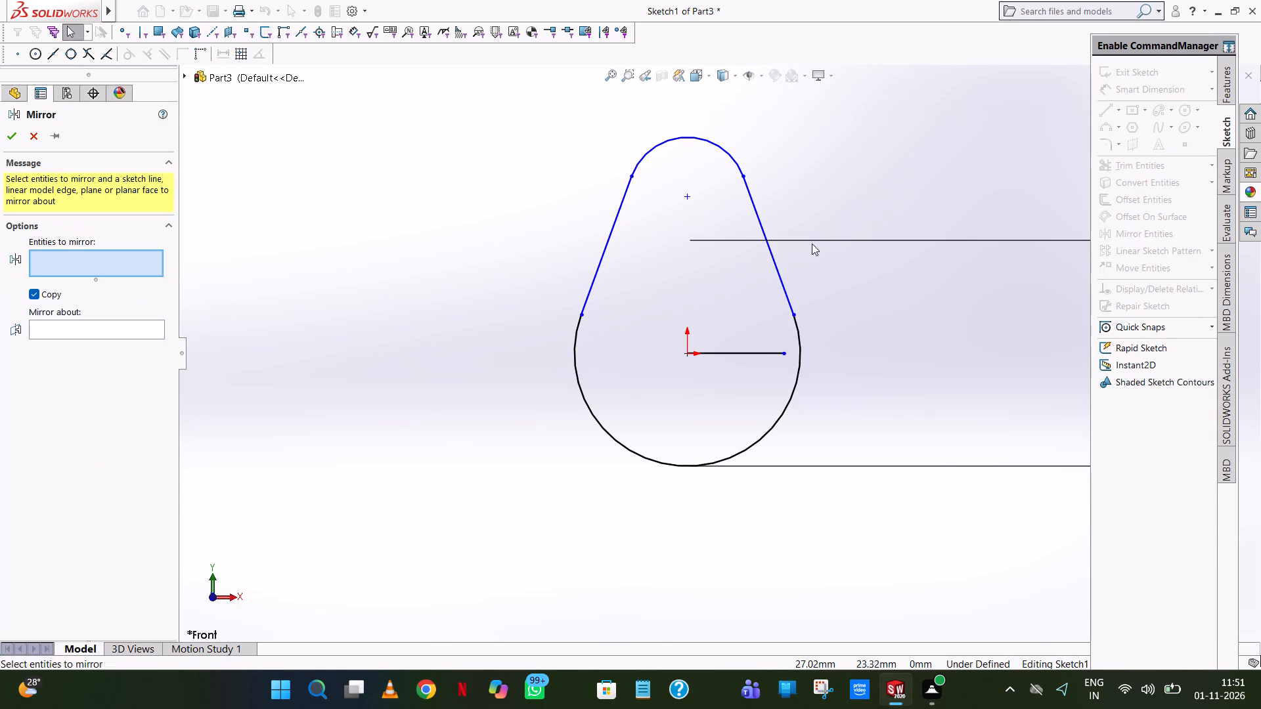
left_click(758, 211)
left_click(728, 159)
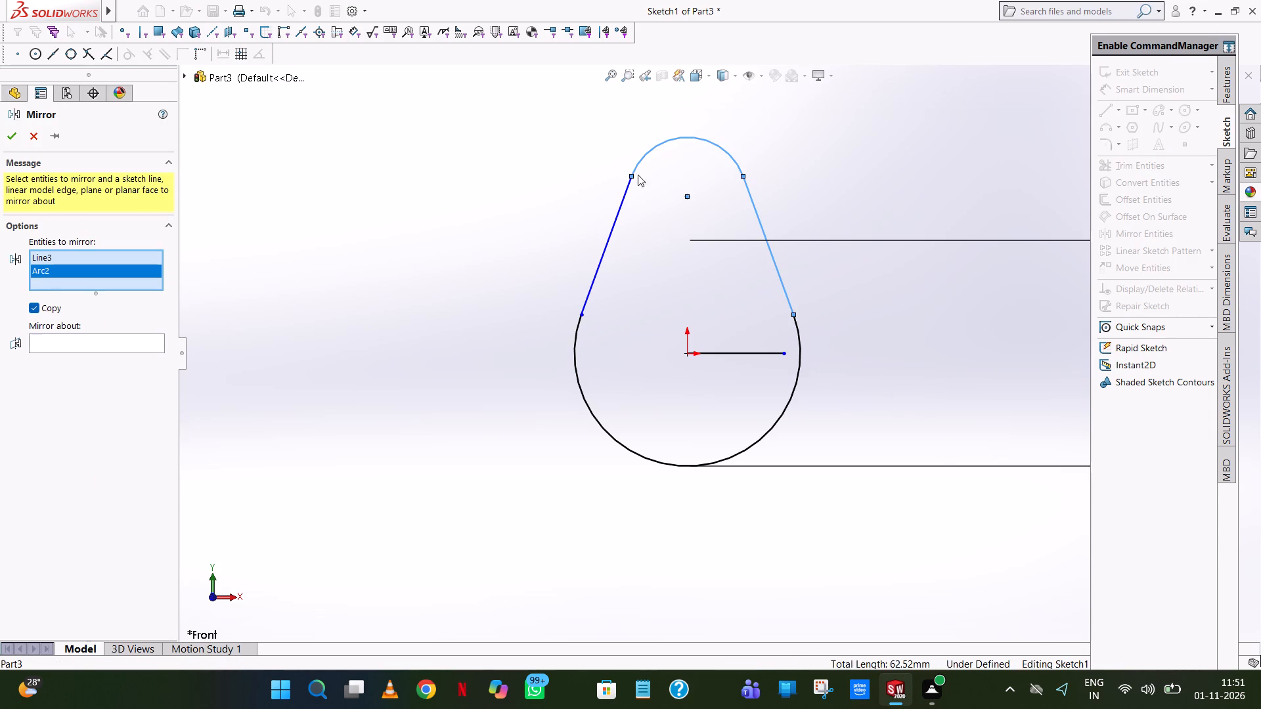
left_click(617, 215)
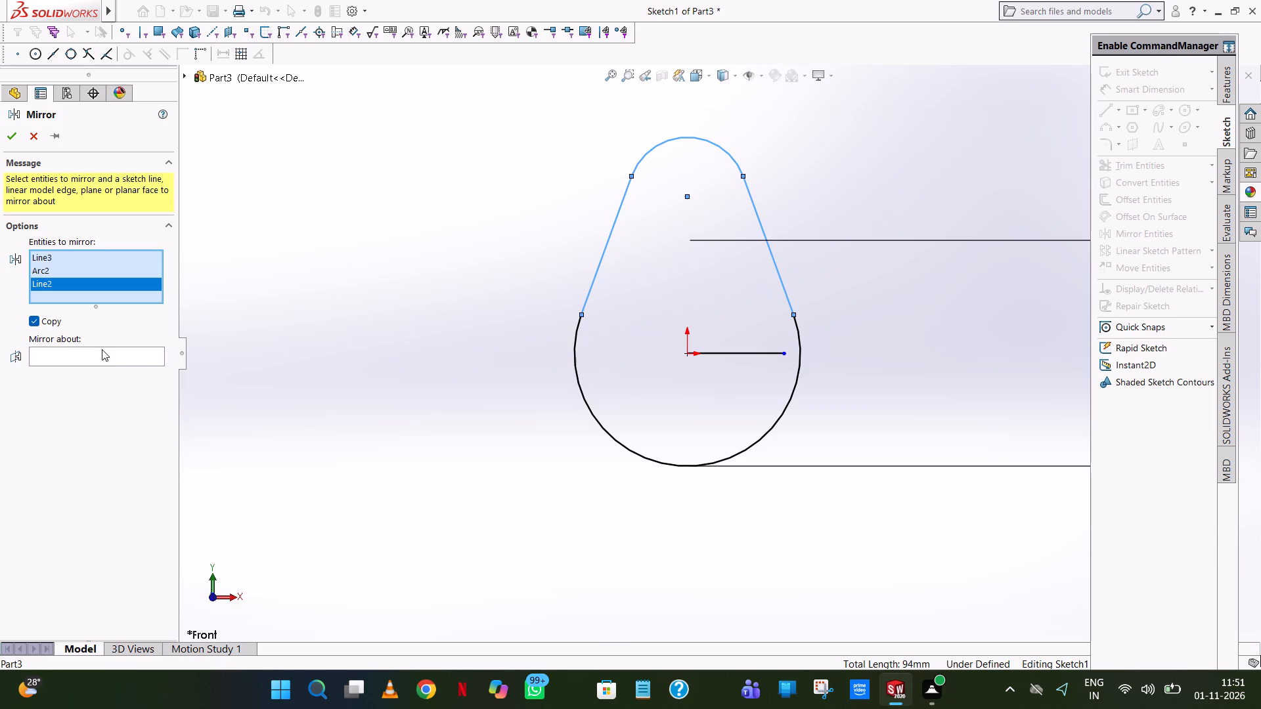
left_click(99, 351)
left_click(758, 356)
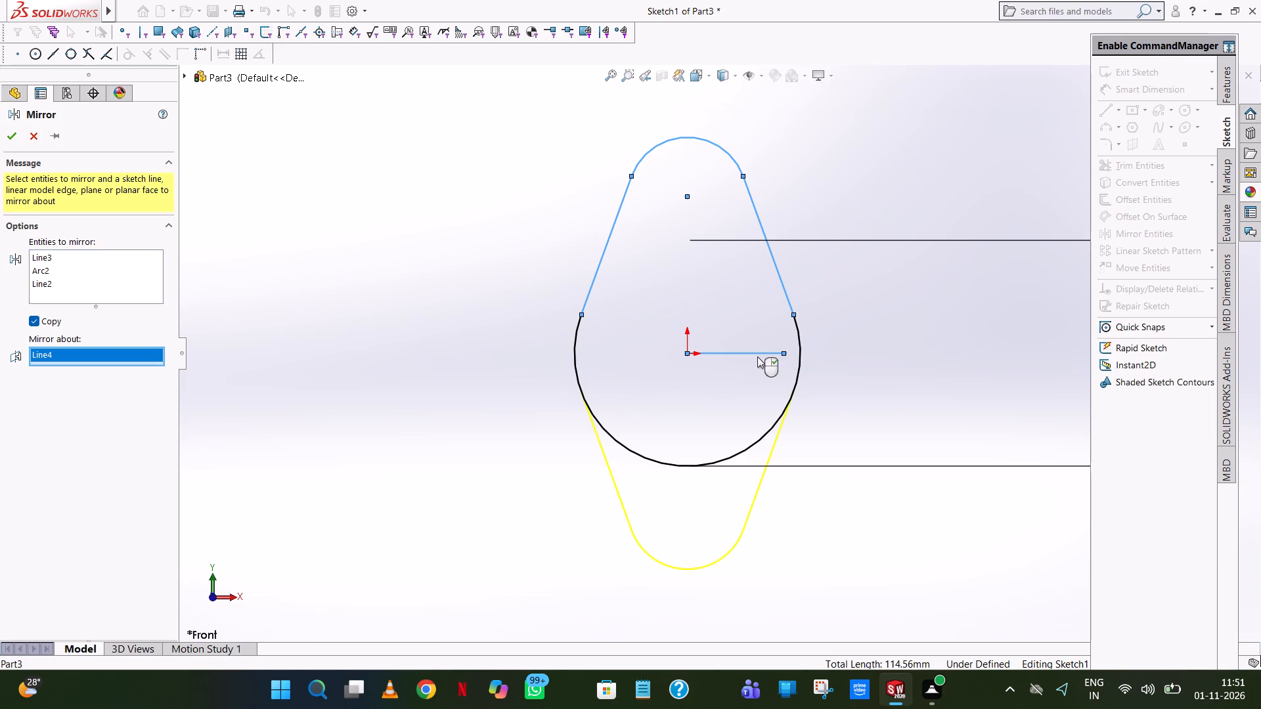
left_click(16, 134)
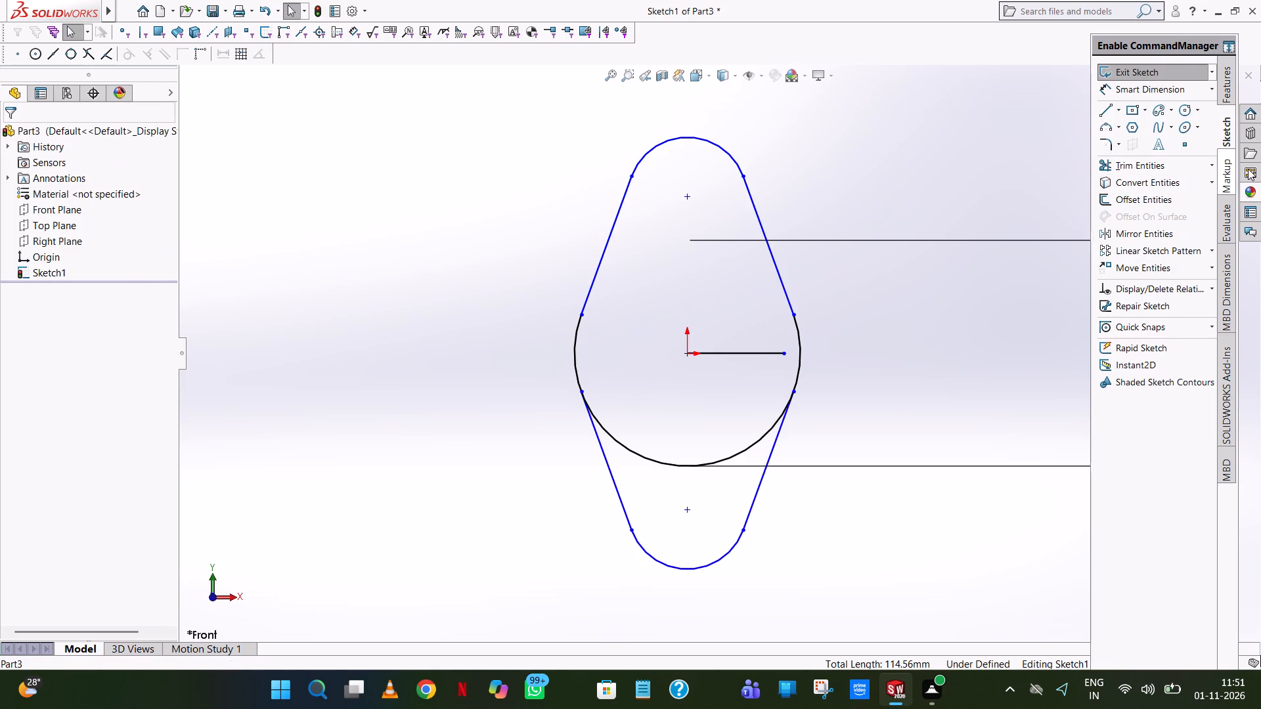
Trim away the large circle's lower arc inside the outline and remove the horizontal mirror line.
left_click(1176, 173)
left_click(769, 434)
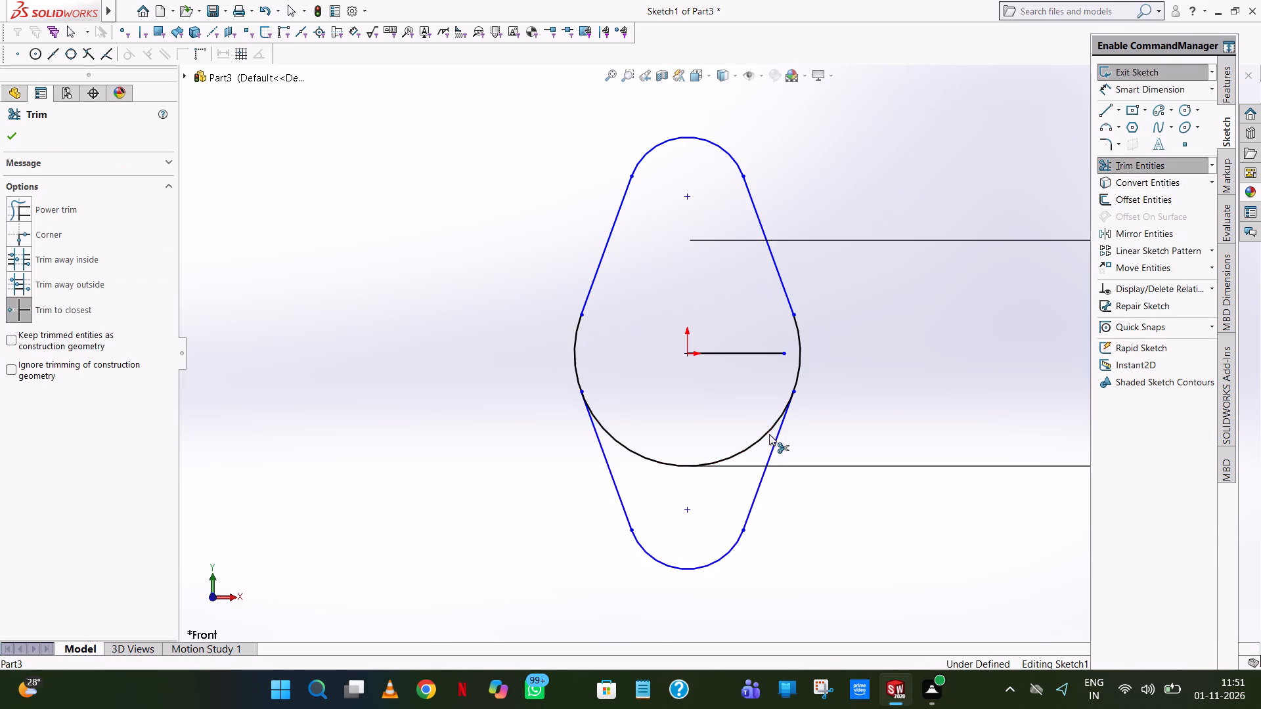
left_click(755, 350)
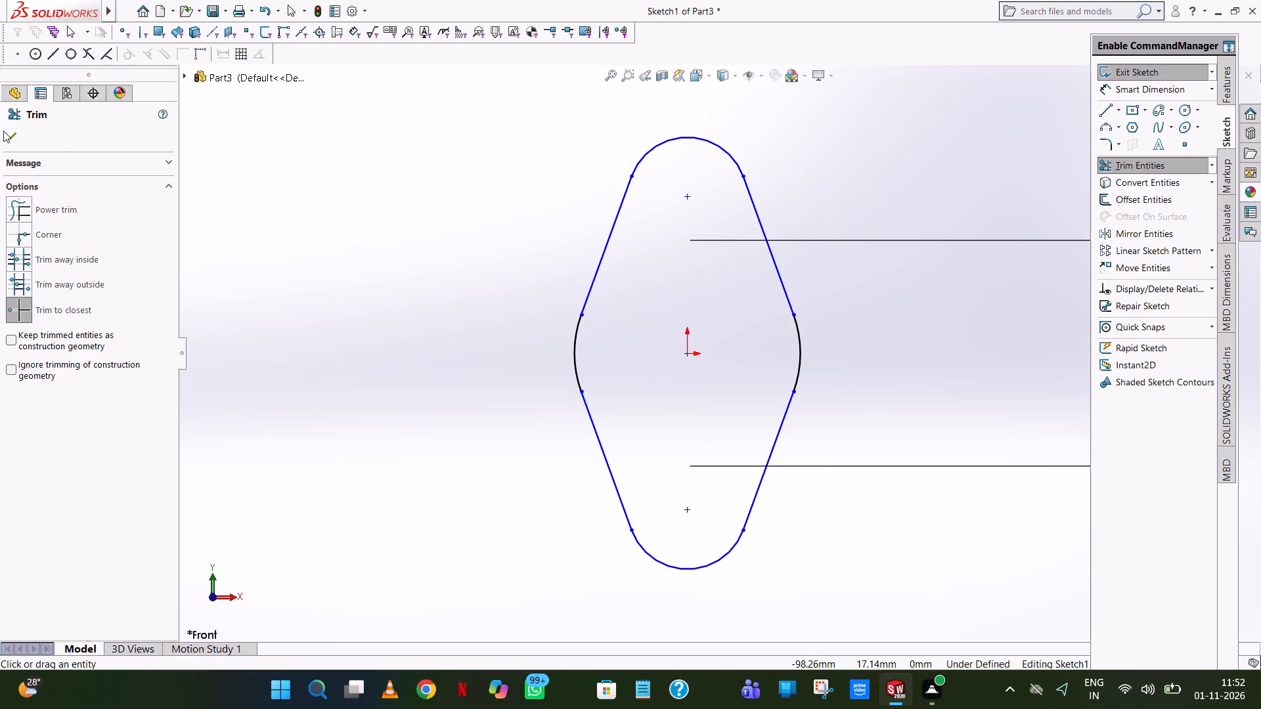
left_click(3, 131)
Dimension the radius of the upper lobe's arc.
left_click(1148, 86)
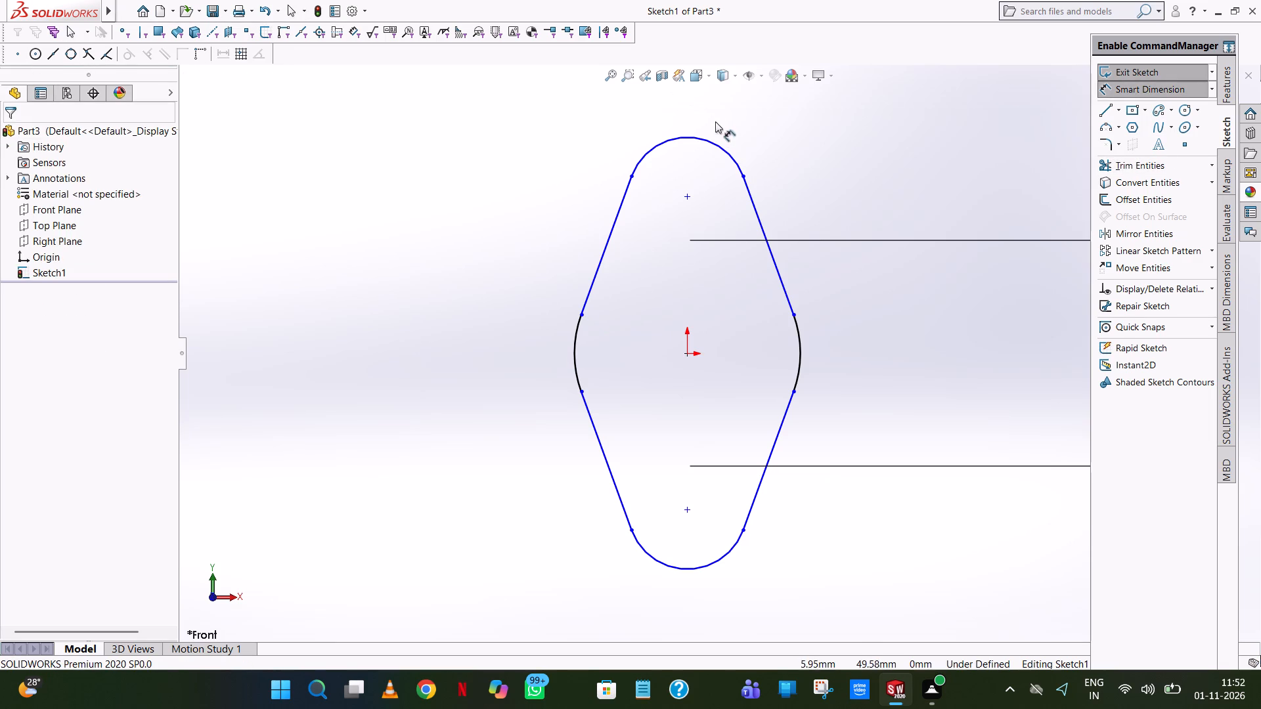
left_click(703, 135)
left_click(810, 104)
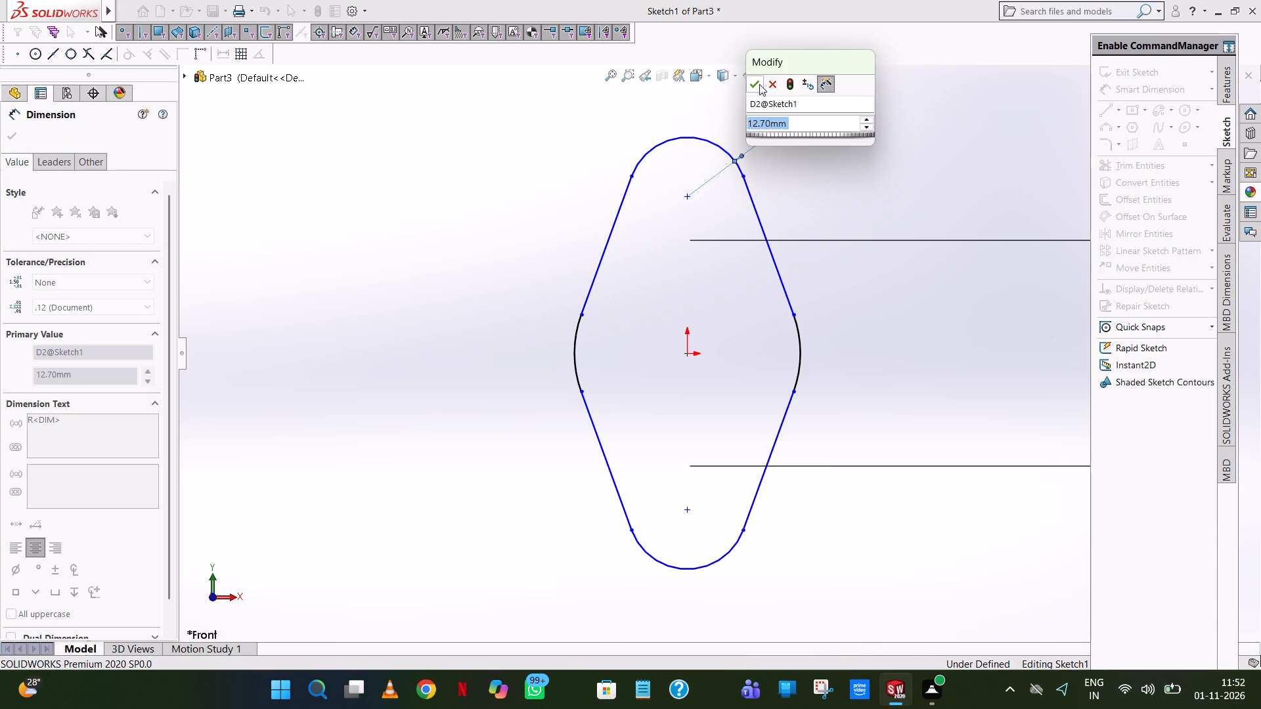
left_click(759, 84)
left_click(467, 140)
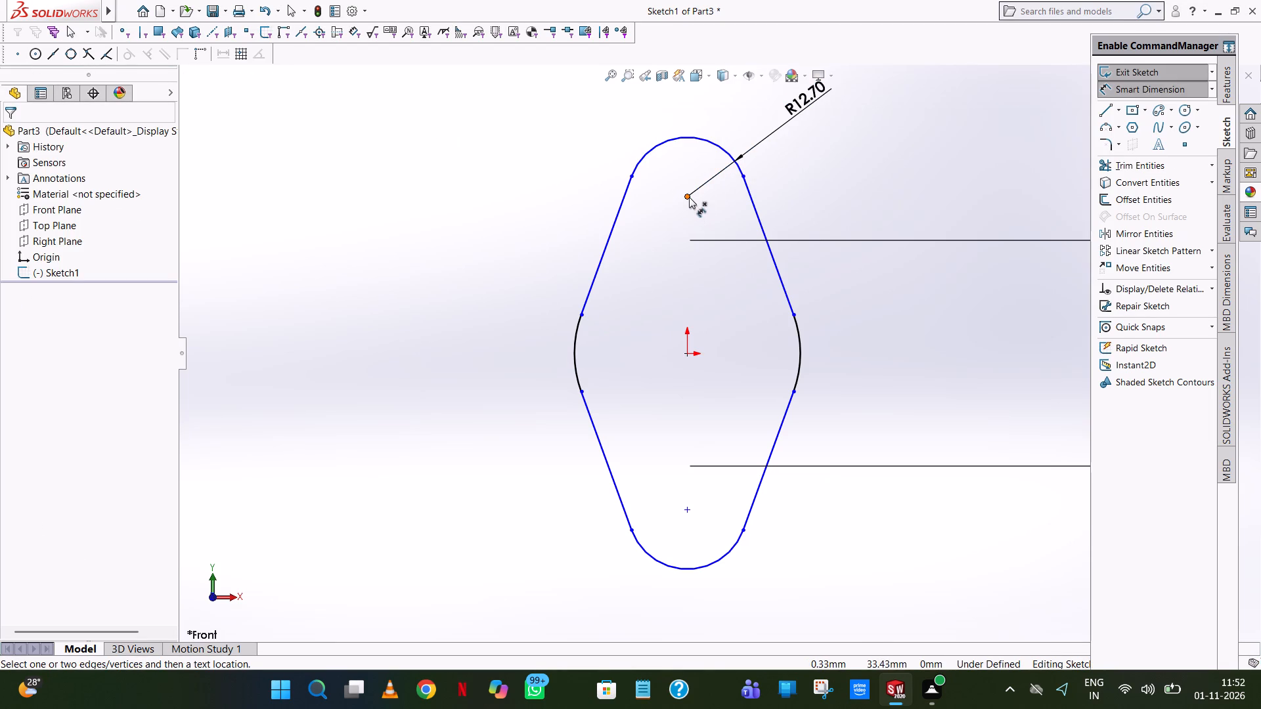
Dimension the vertical distances from the origin to the upper and lower lobe arc centres.
left_click(689, 197)
left_click(685, 353)
left_click(384, 342)
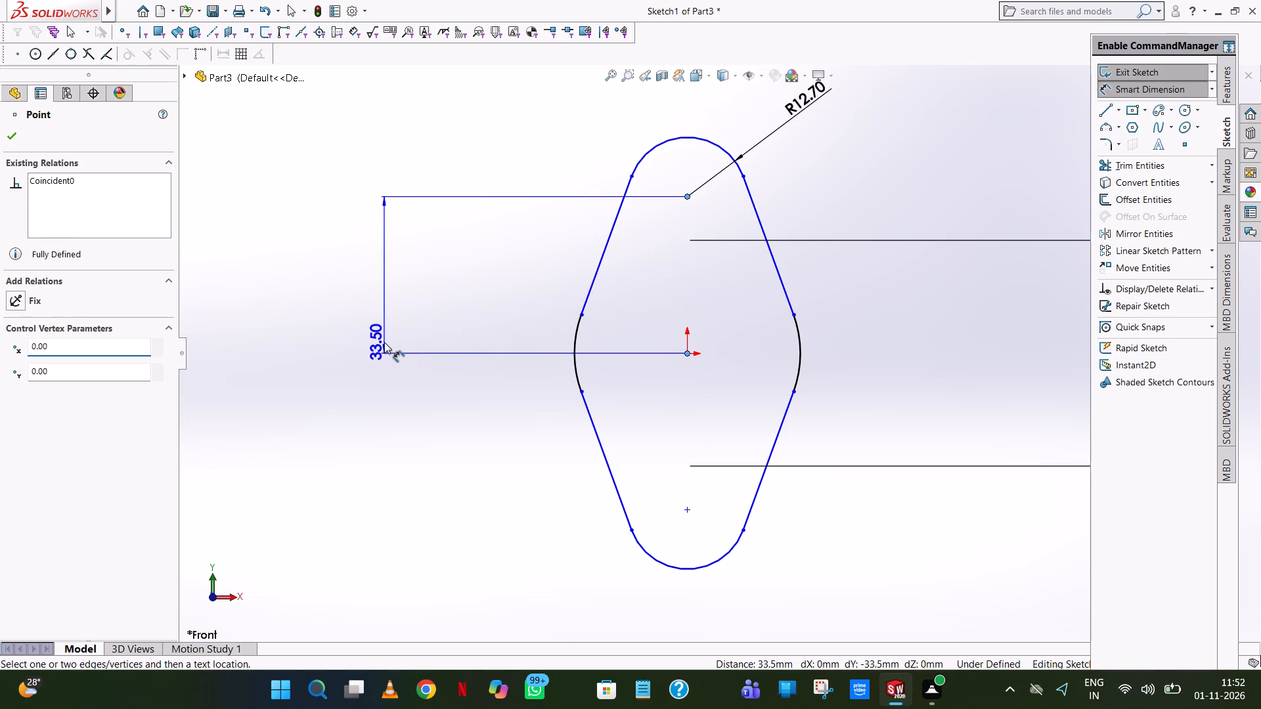
left_click(326, 320)
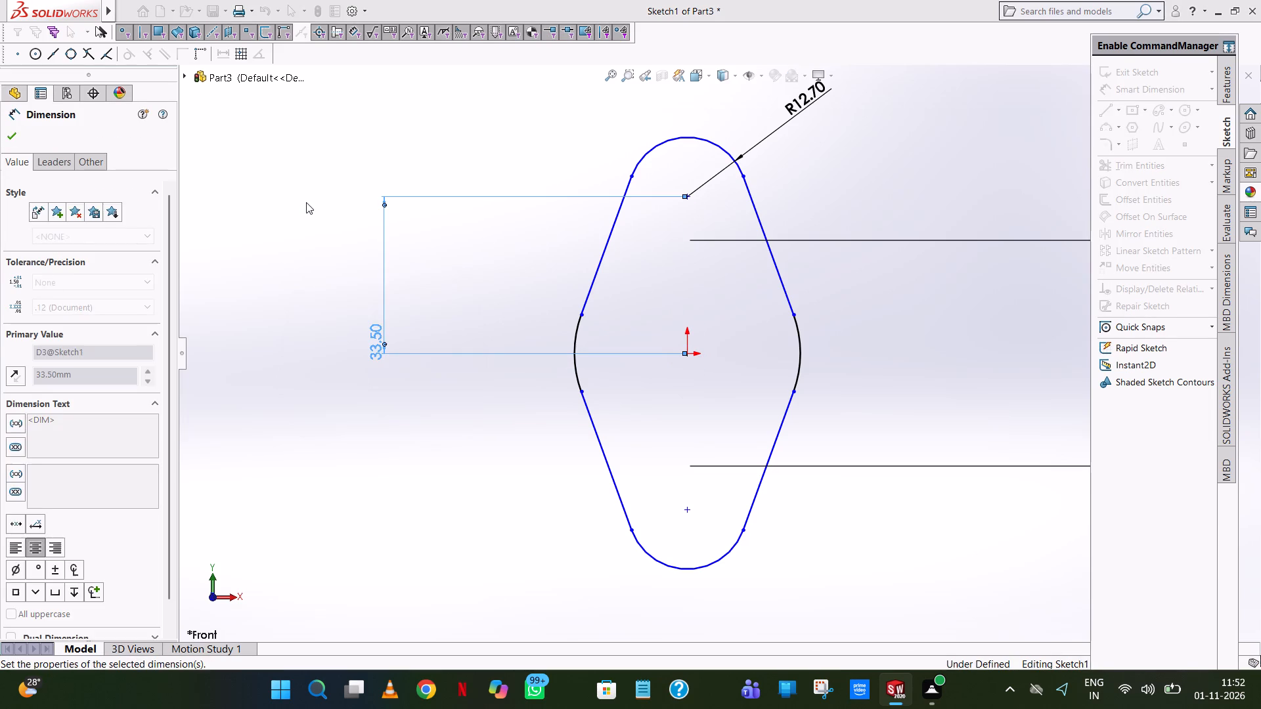
left_click(307, 202)
left_click(689, 354)
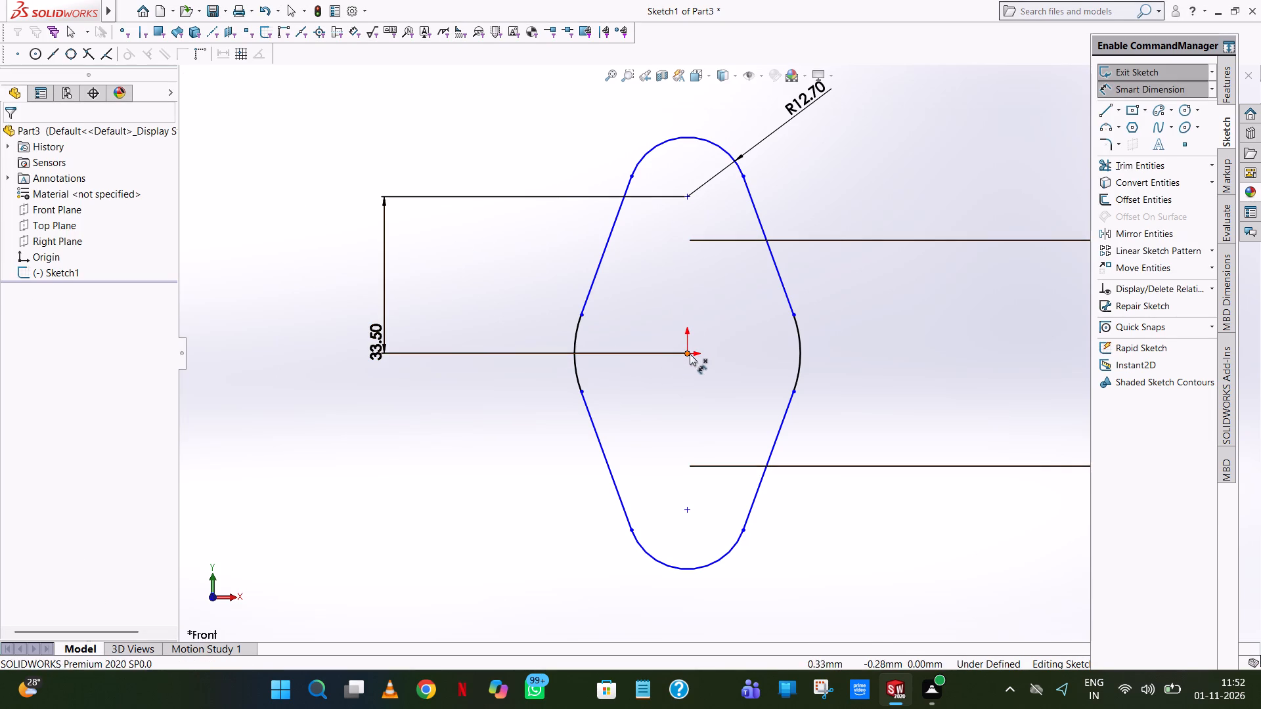
left_click(690, 513)
left_click(459, 494)
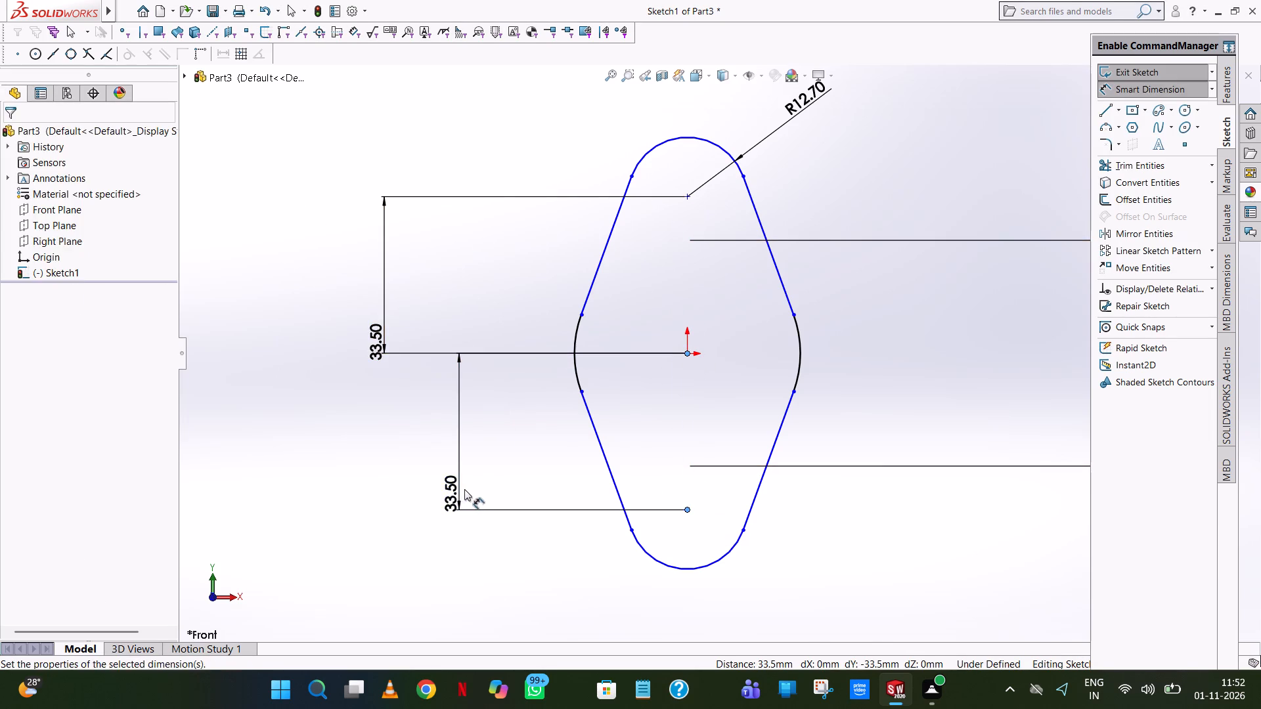
left_click(407, 469)
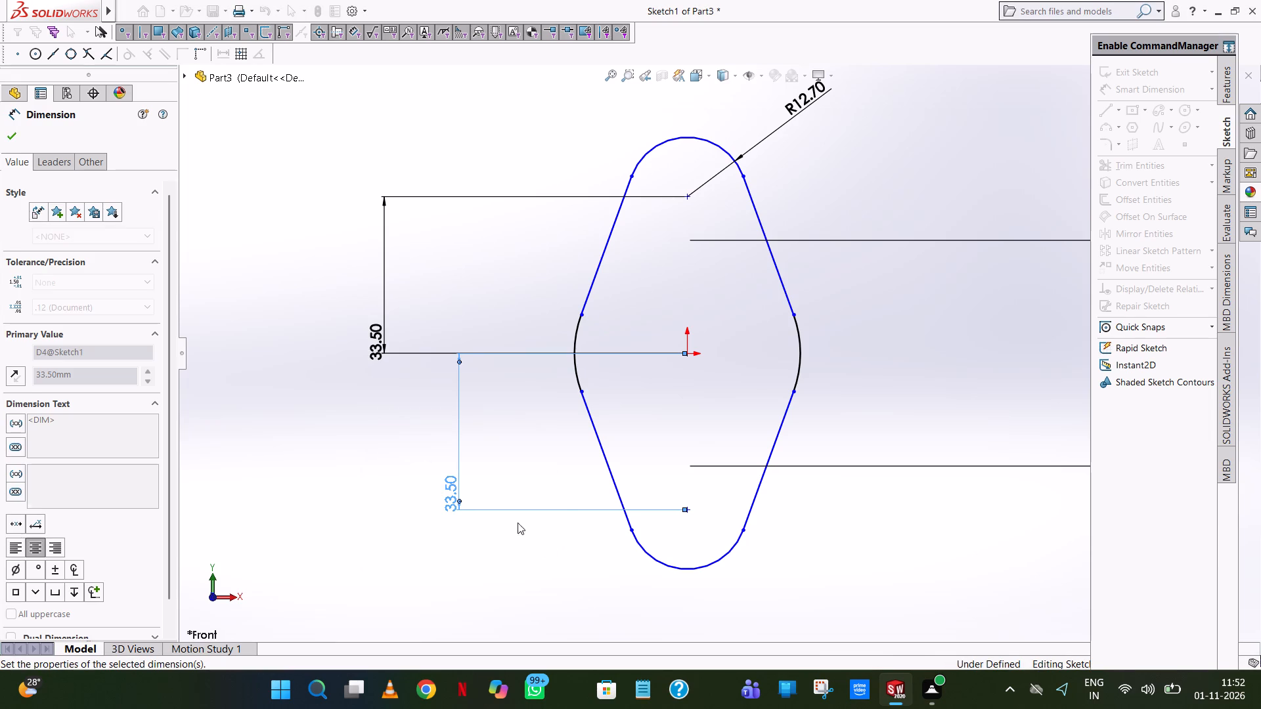
Dimension the radius of the lower lobe's arc.
left_click(653, 563)
left_click(655, 558)
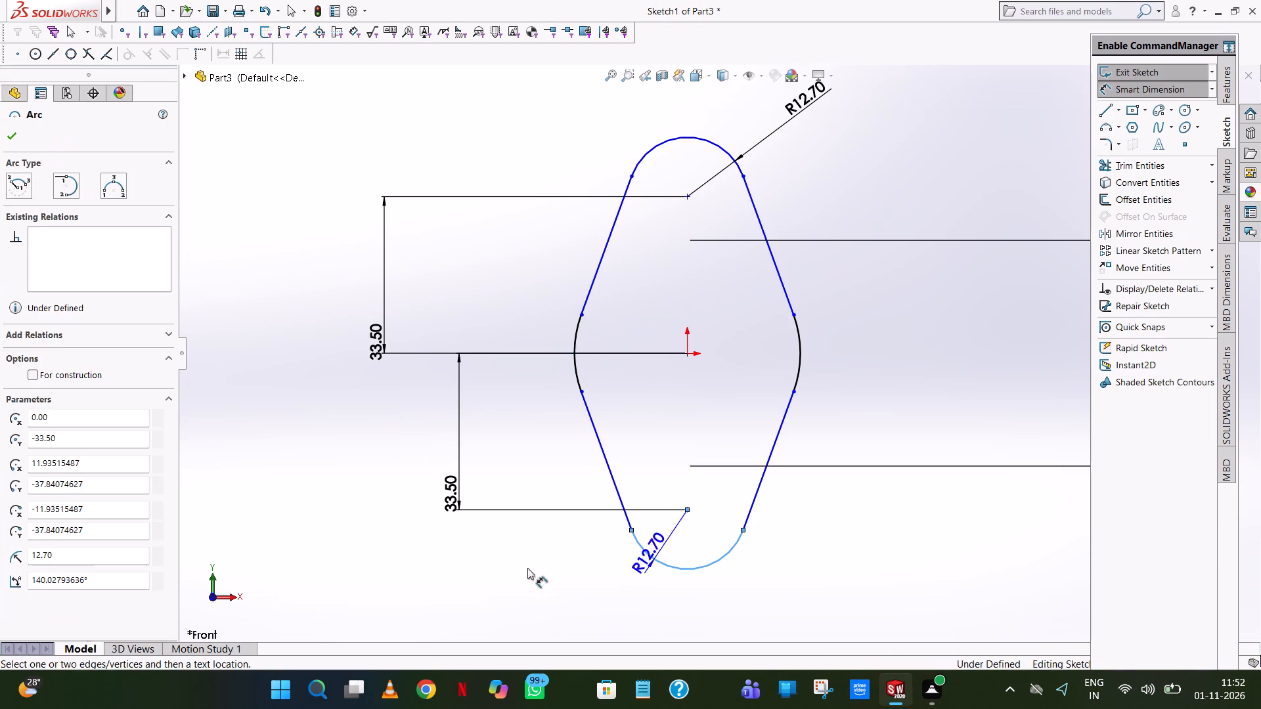
left_click(508, 572)
left_click(453, 549)
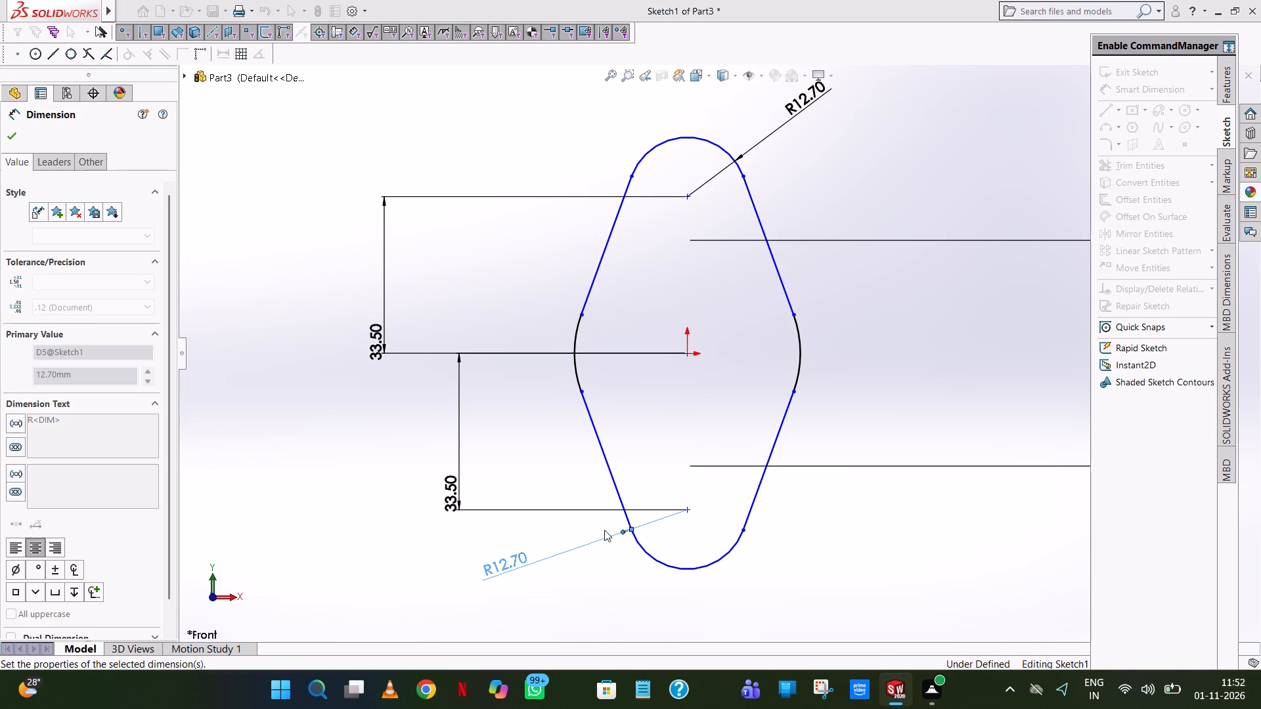
key("Escape")
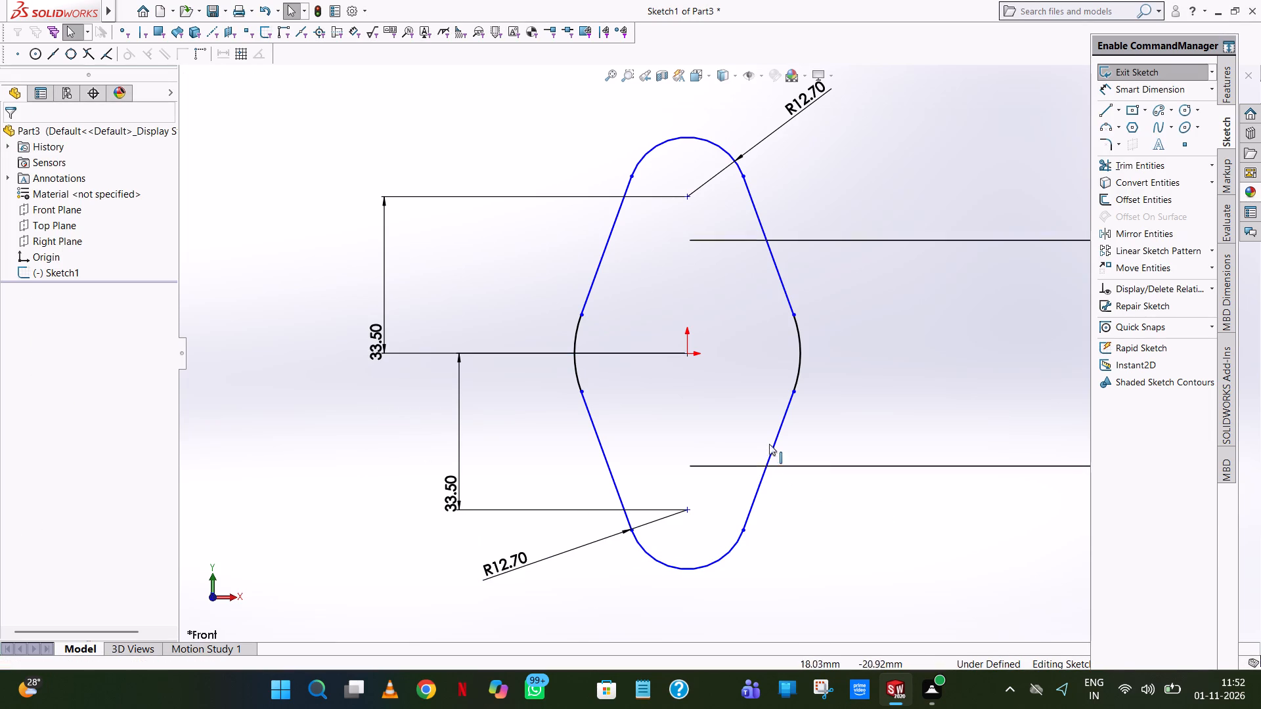
Add a Vertical relation between the lower lobe's arc centre and the origin.
left_click(689, 512, "ctrl")
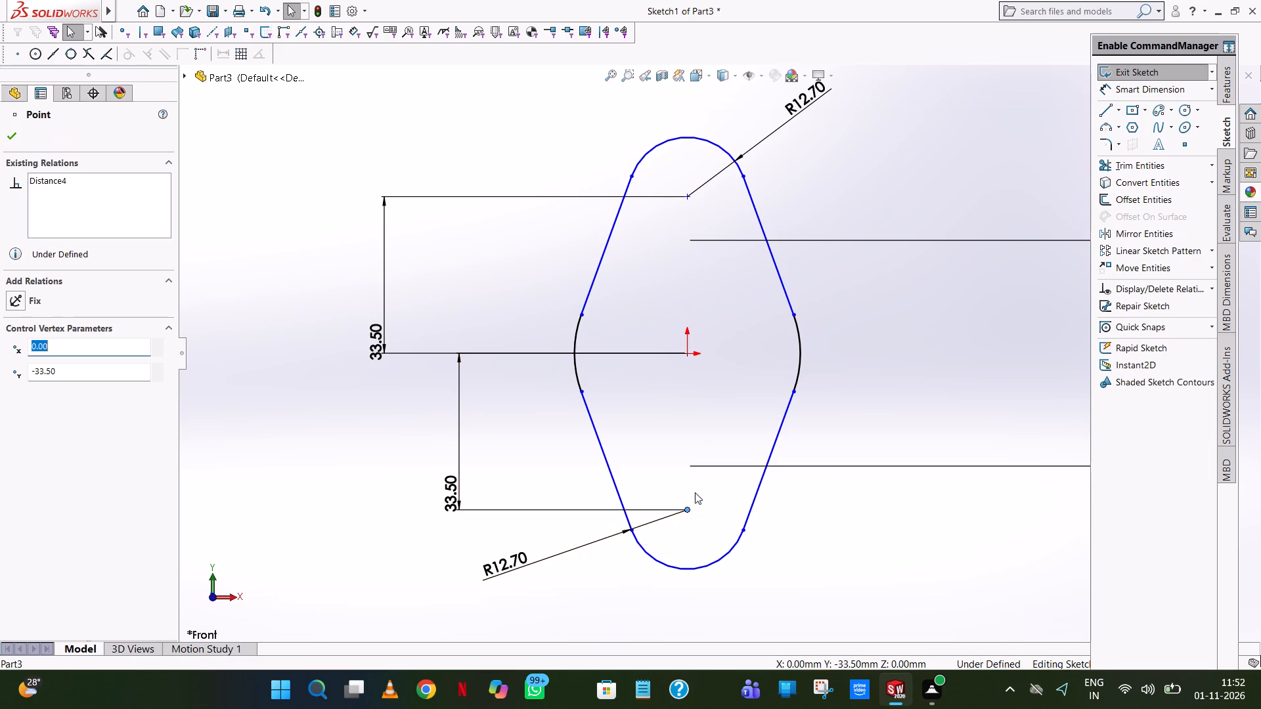
left_click(687, 353, "ctrl")
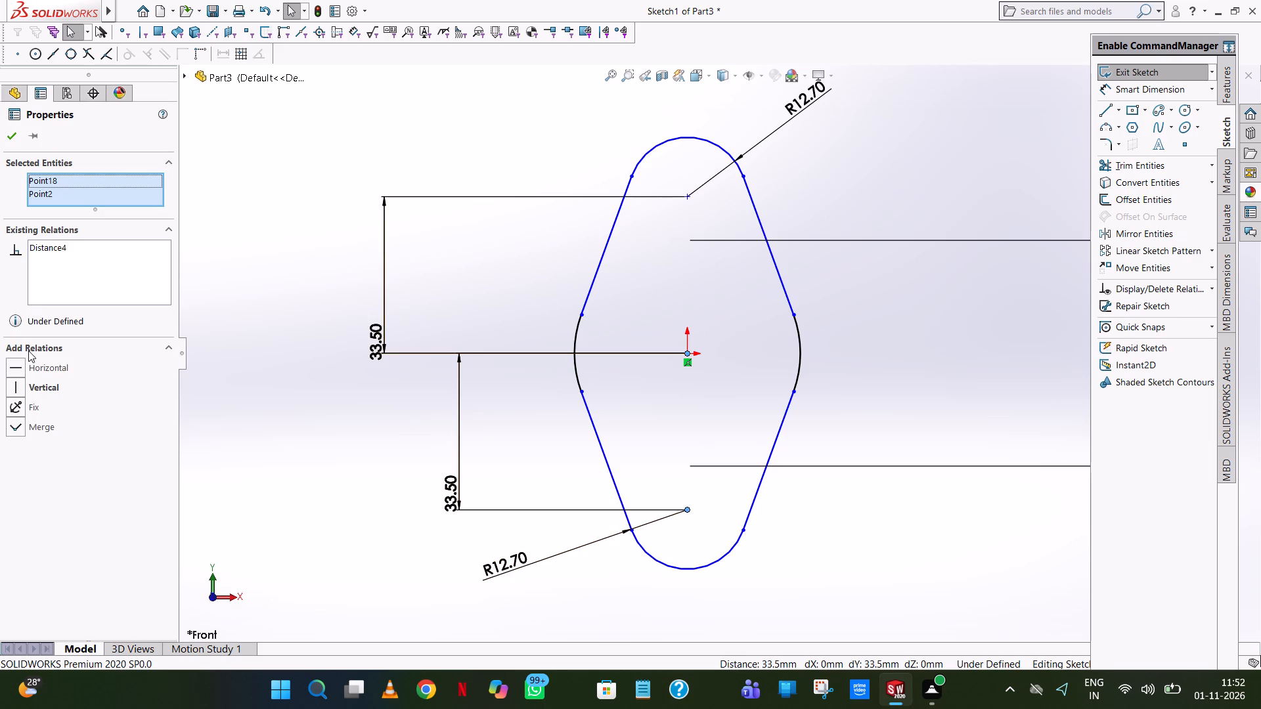
left_click(24, 392)
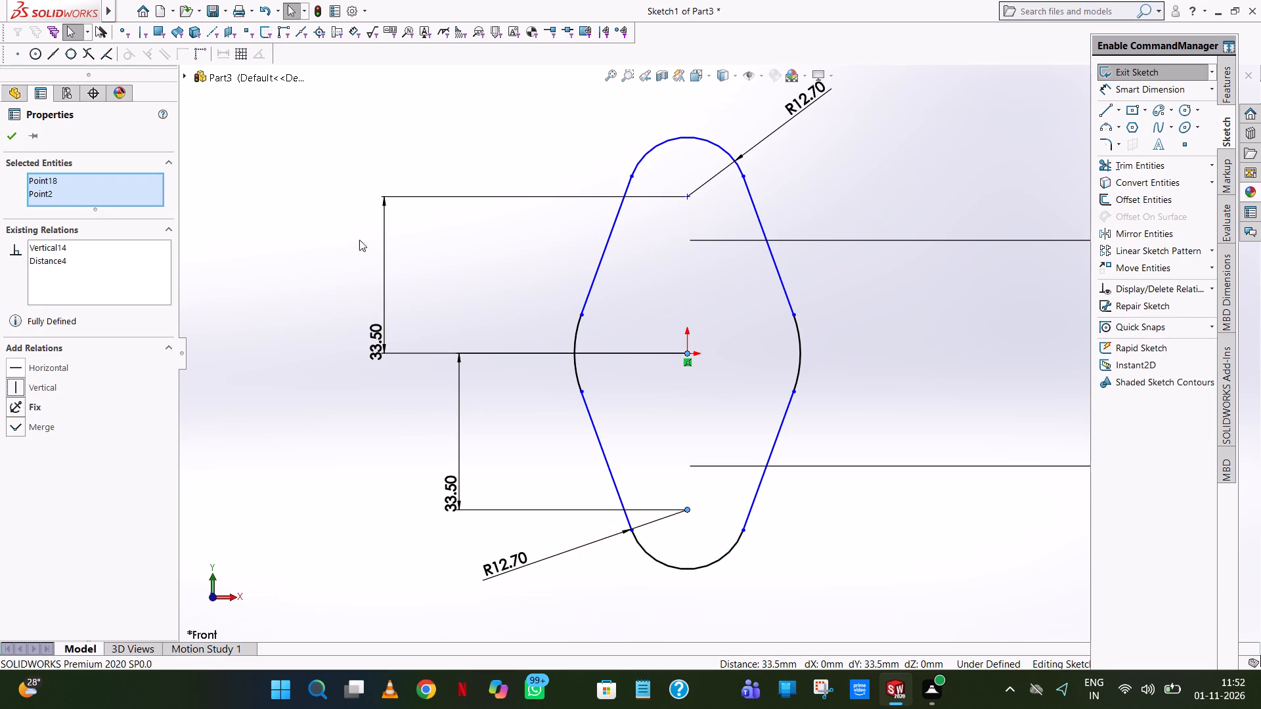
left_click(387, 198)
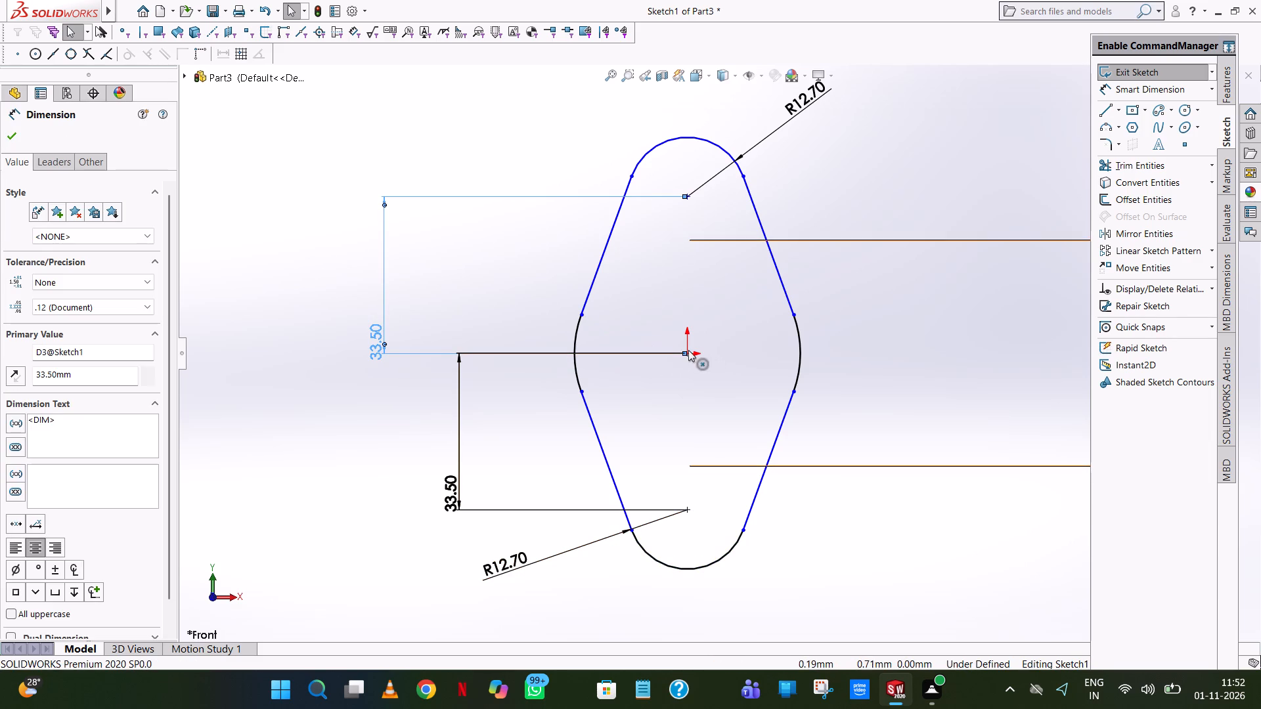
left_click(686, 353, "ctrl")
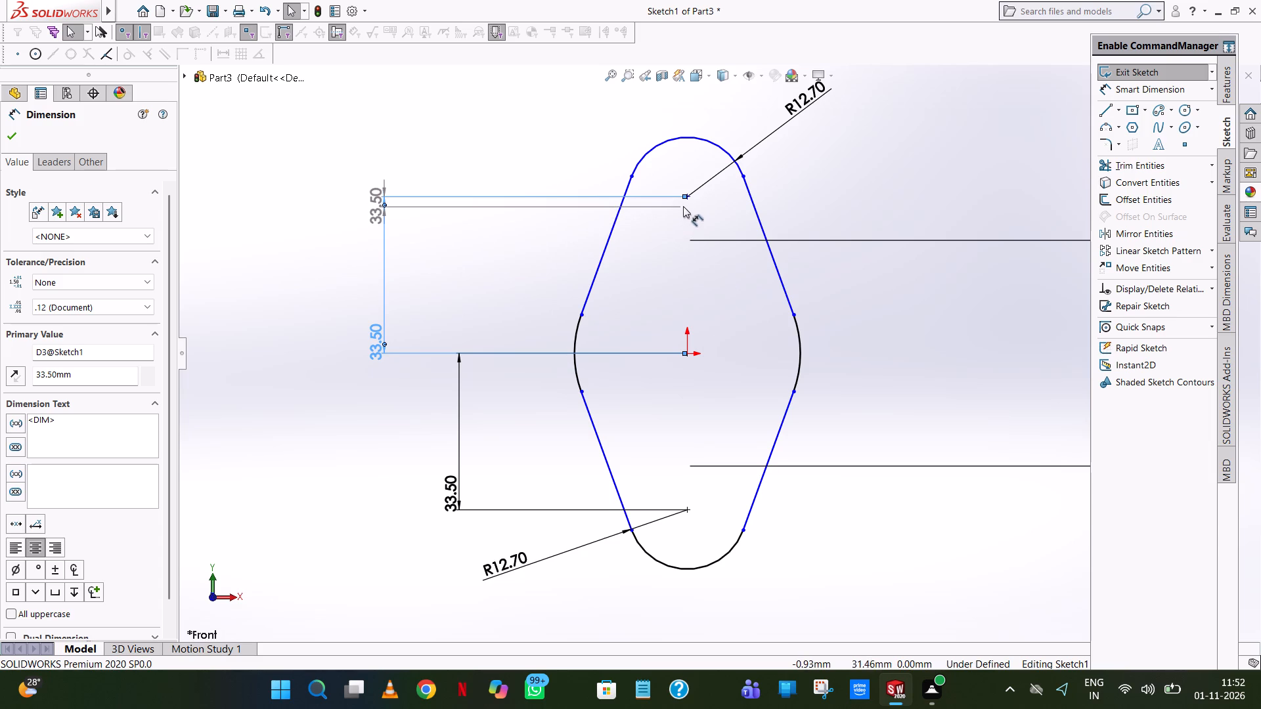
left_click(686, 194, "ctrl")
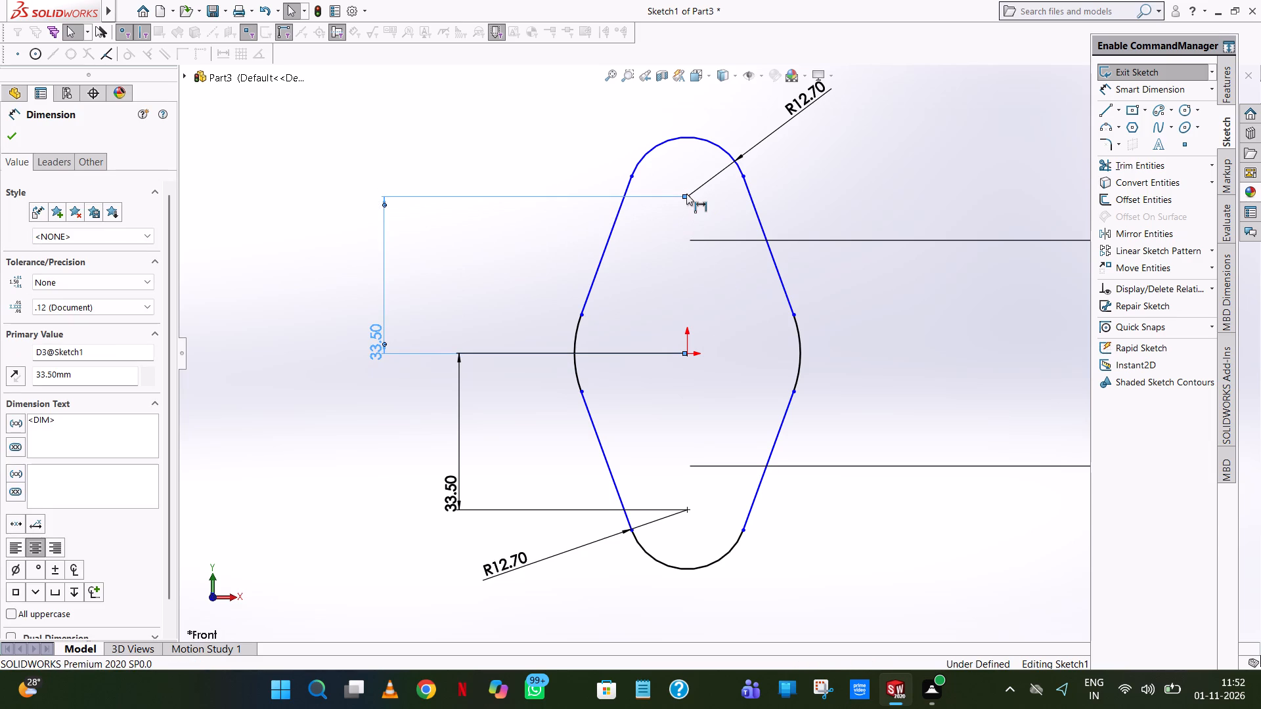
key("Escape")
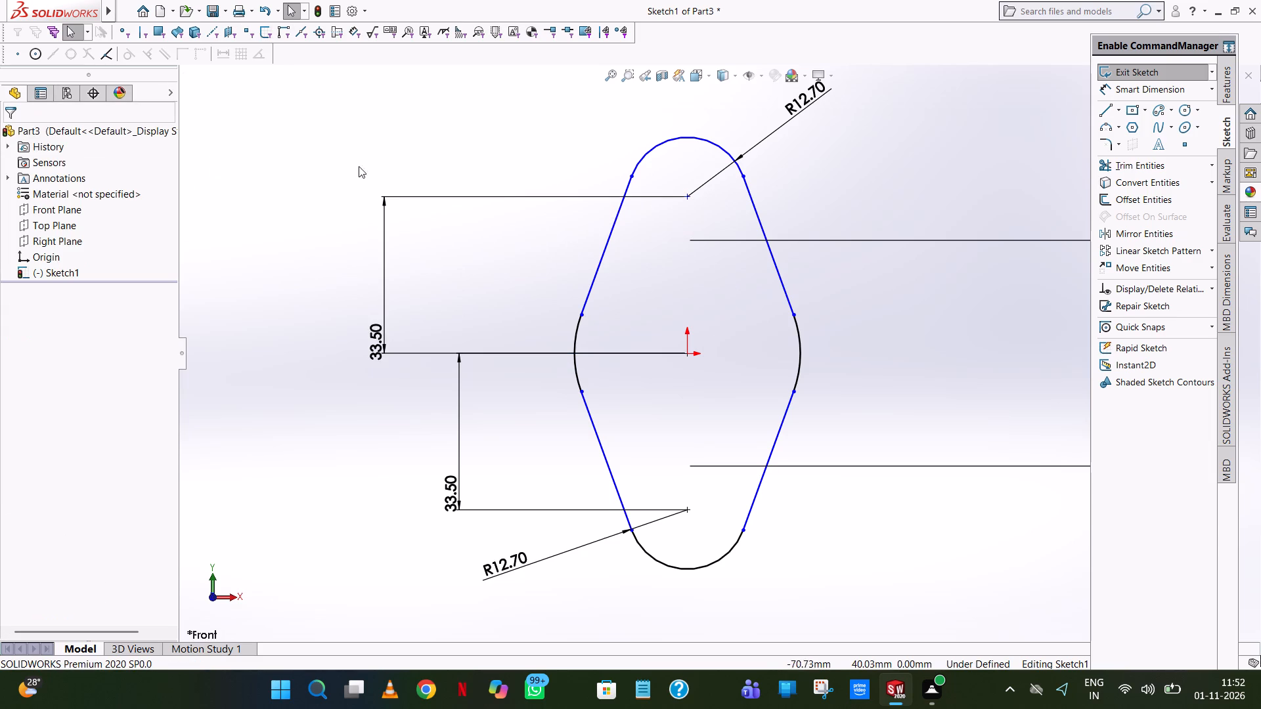
Add a Vertical relation between the upper lobe's arc centre and the origin.
left_click(686, 353, "ctrl")
left_click(687, 194, "ctrl")
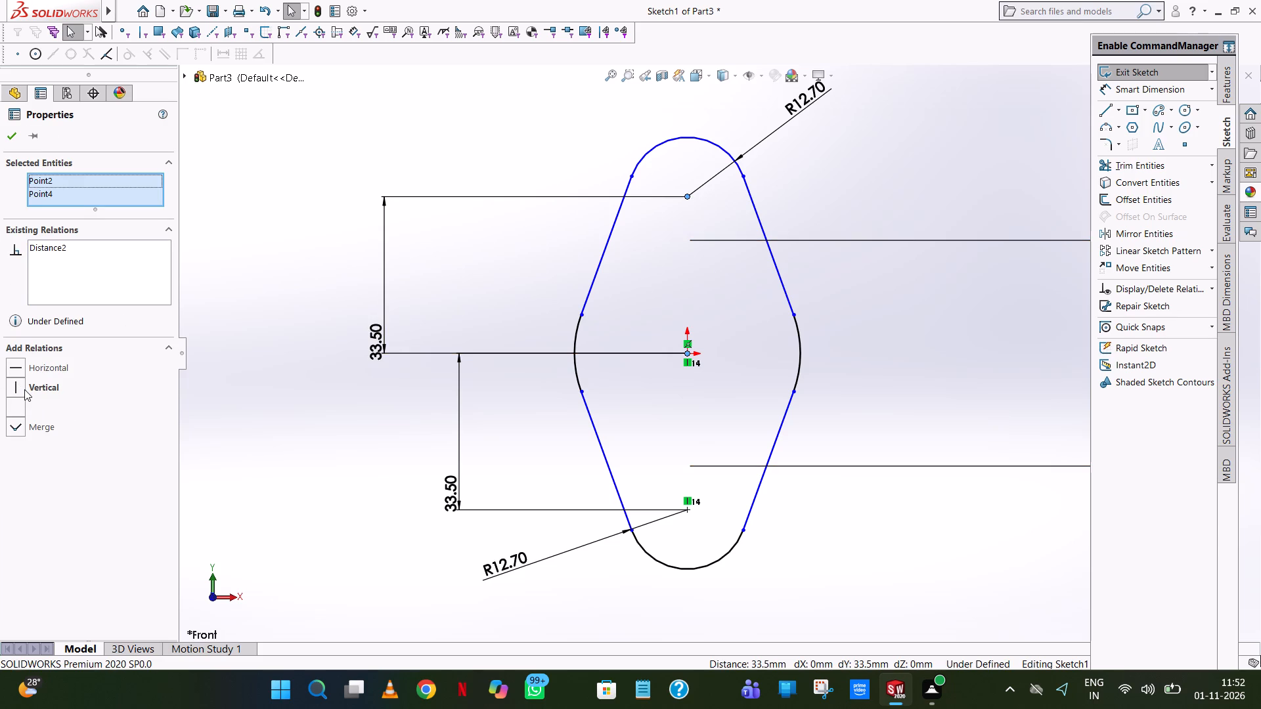
left_click(24, 389)
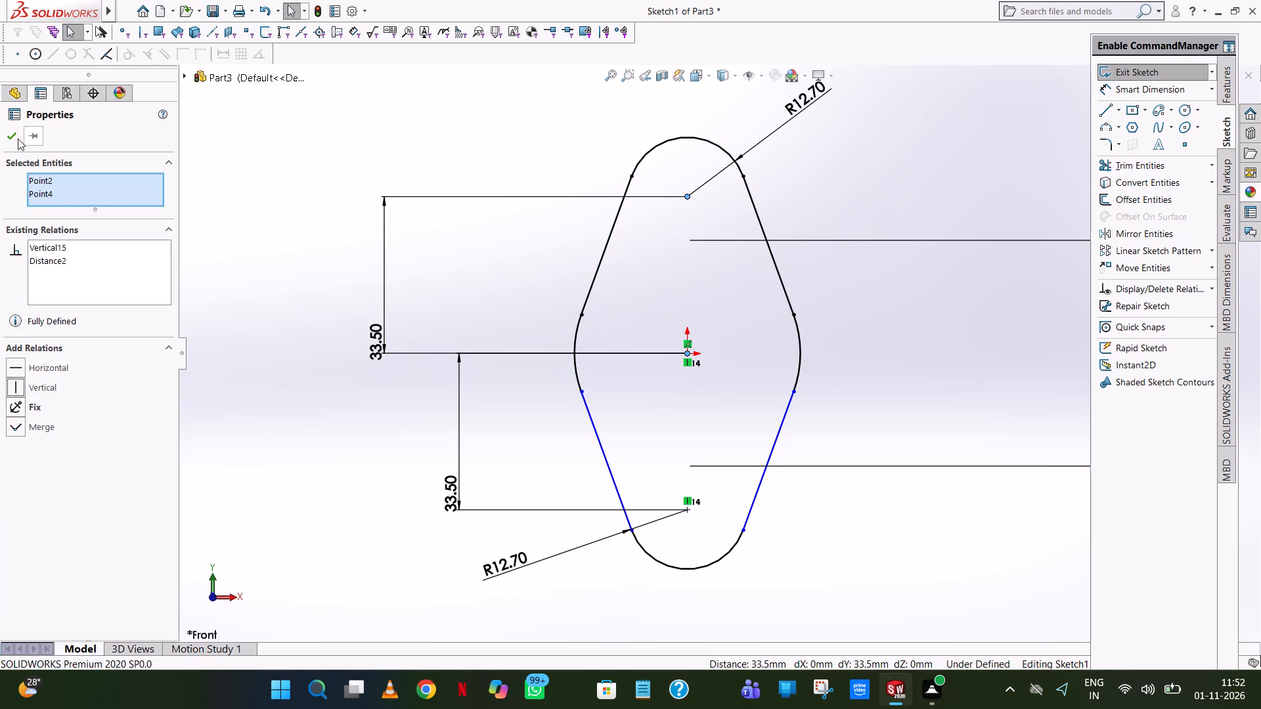
left_click(18, 139)
left_click(902, 188)
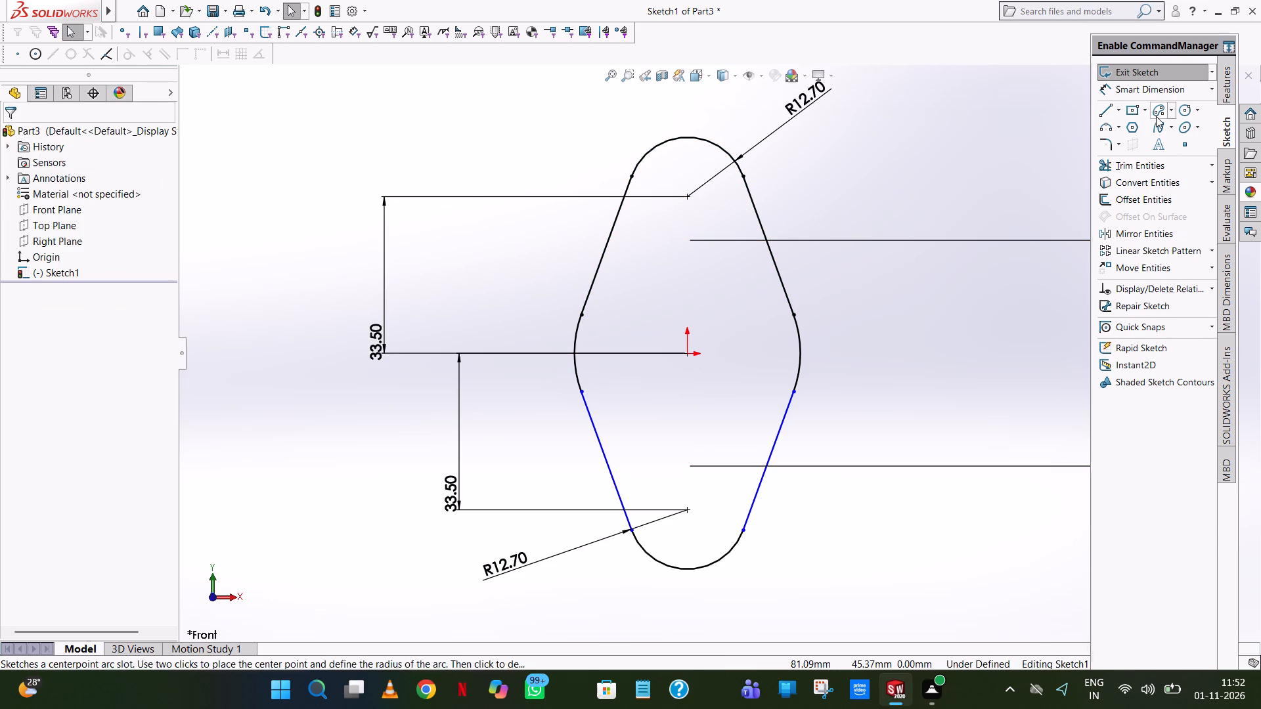
Dimension the vertical height of the slanted line on the lower lobe's right side.
left_click(1148, 98)
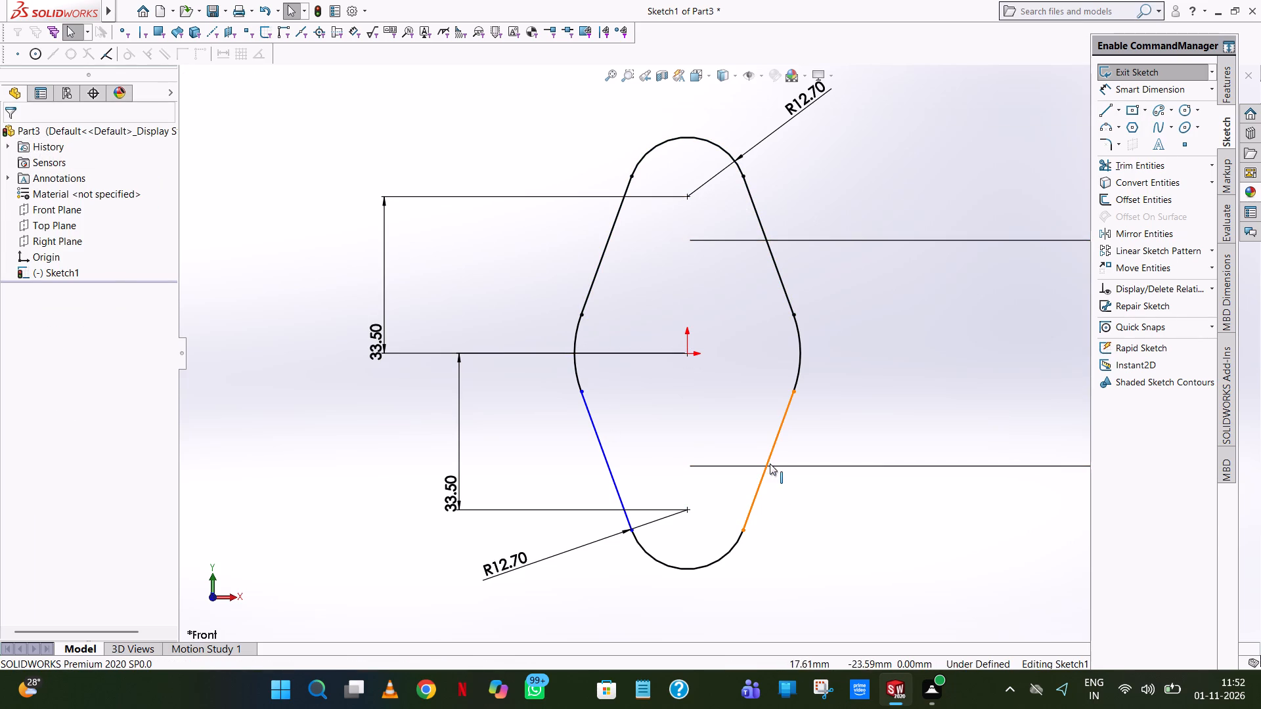
left_click(770, 463)
left_click(807, 525)
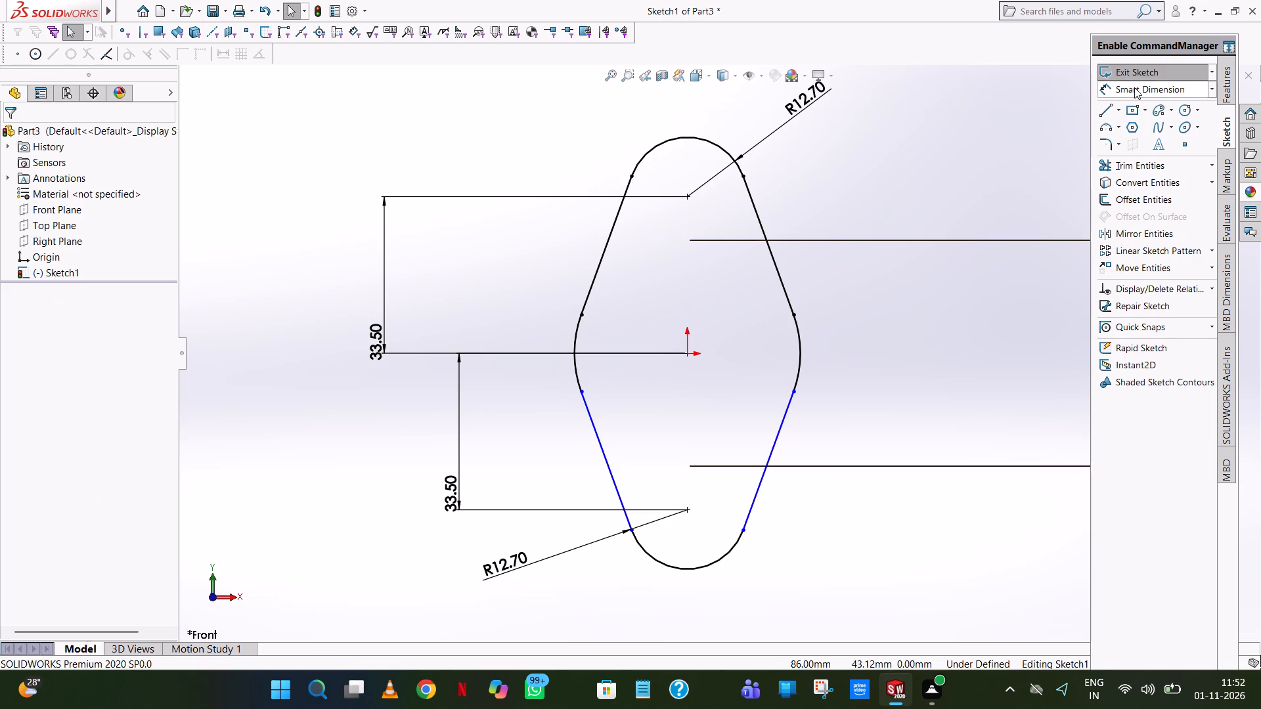
left_click(1134, 87)
left_click(770, 464)
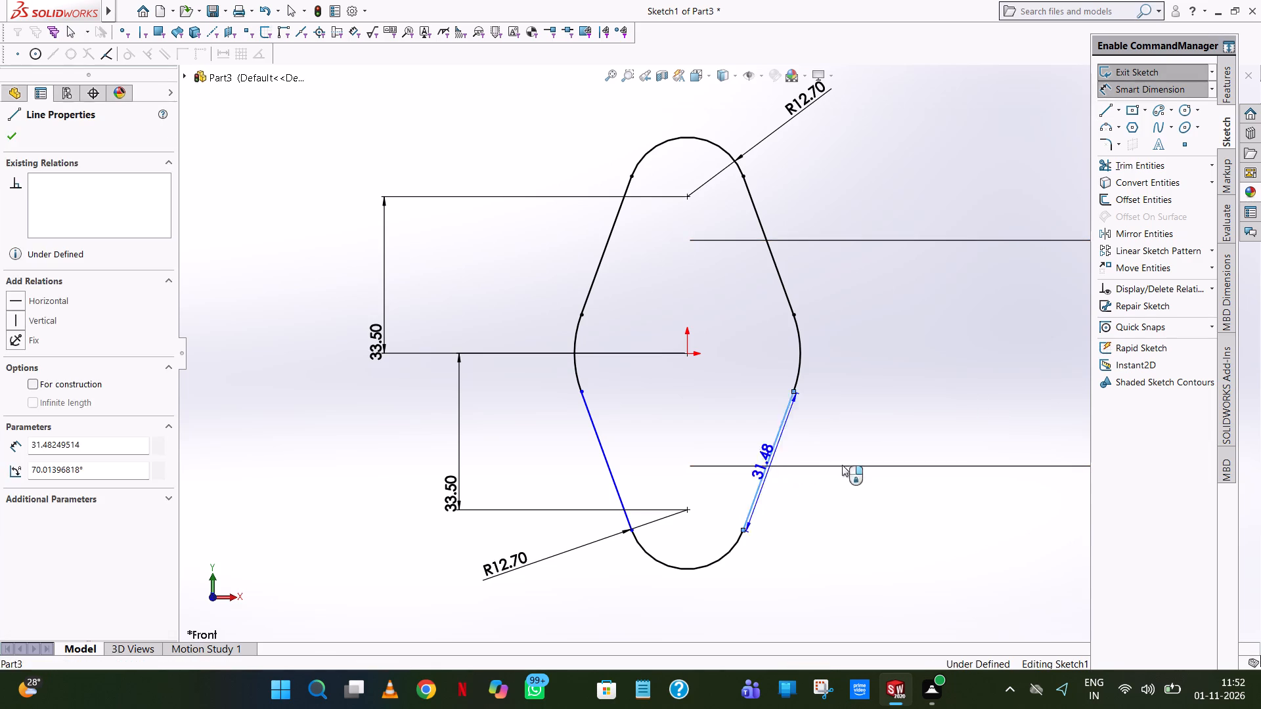
left_click(983, 458)
left_click(931, 436)
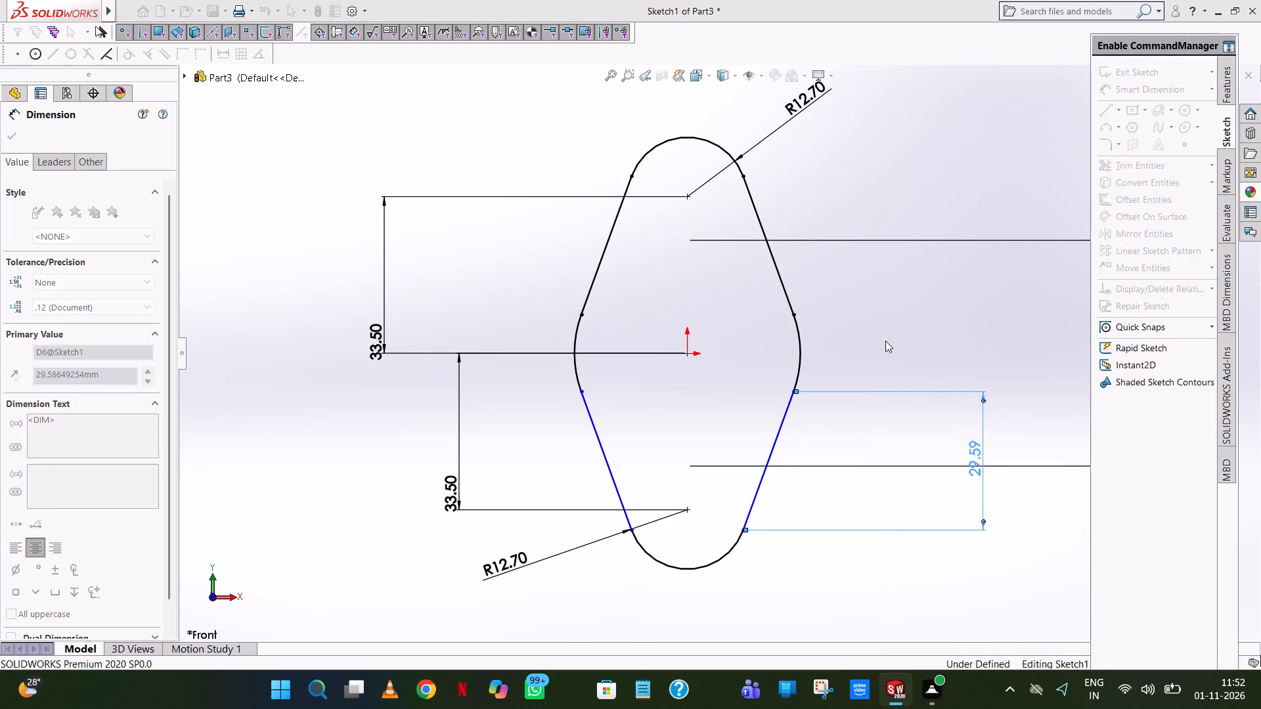
left_click(889, 295)
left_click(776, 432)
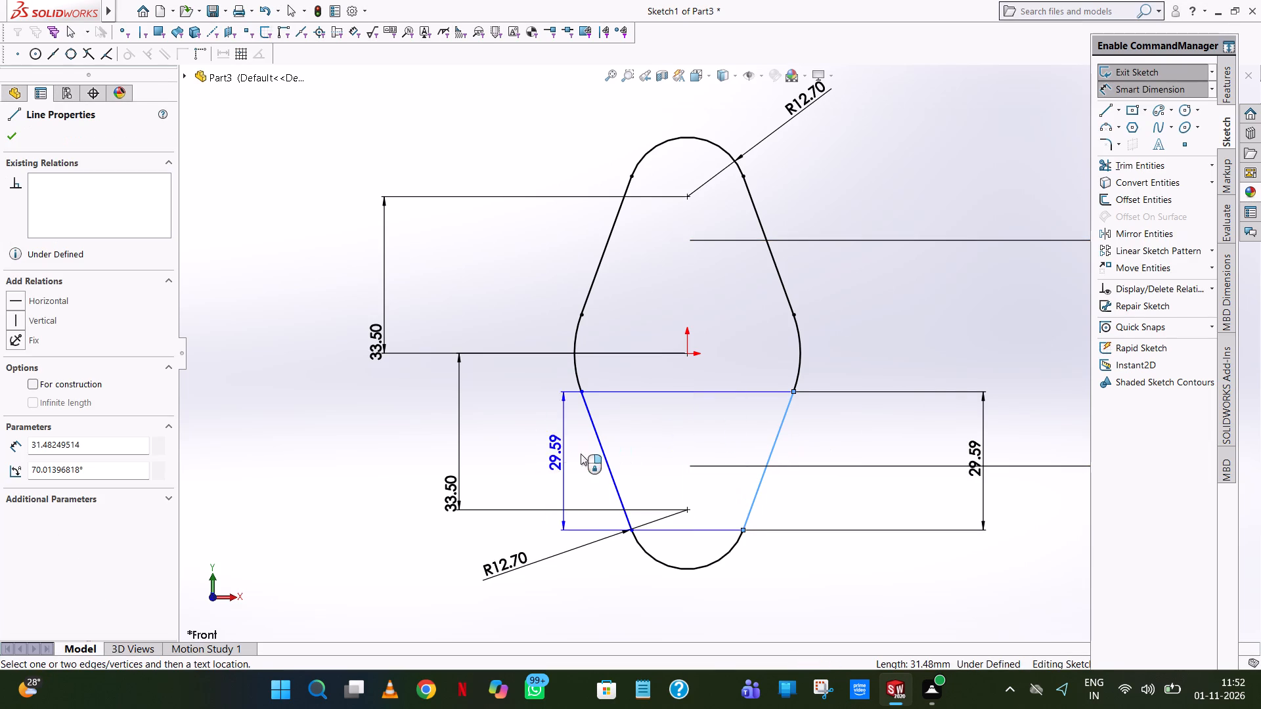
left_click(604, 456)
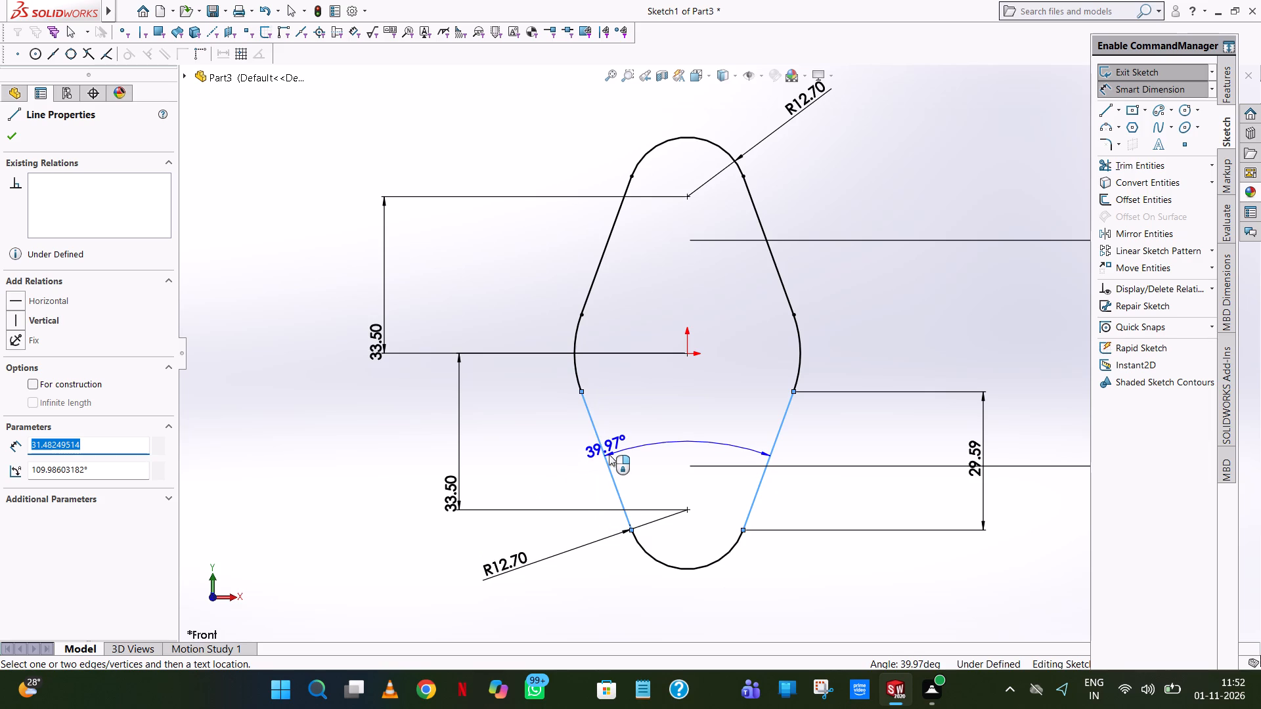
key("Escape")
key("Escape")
Dimension the vertical height of the slanted line on the lower lobe's left side.
left_click(604, 454)
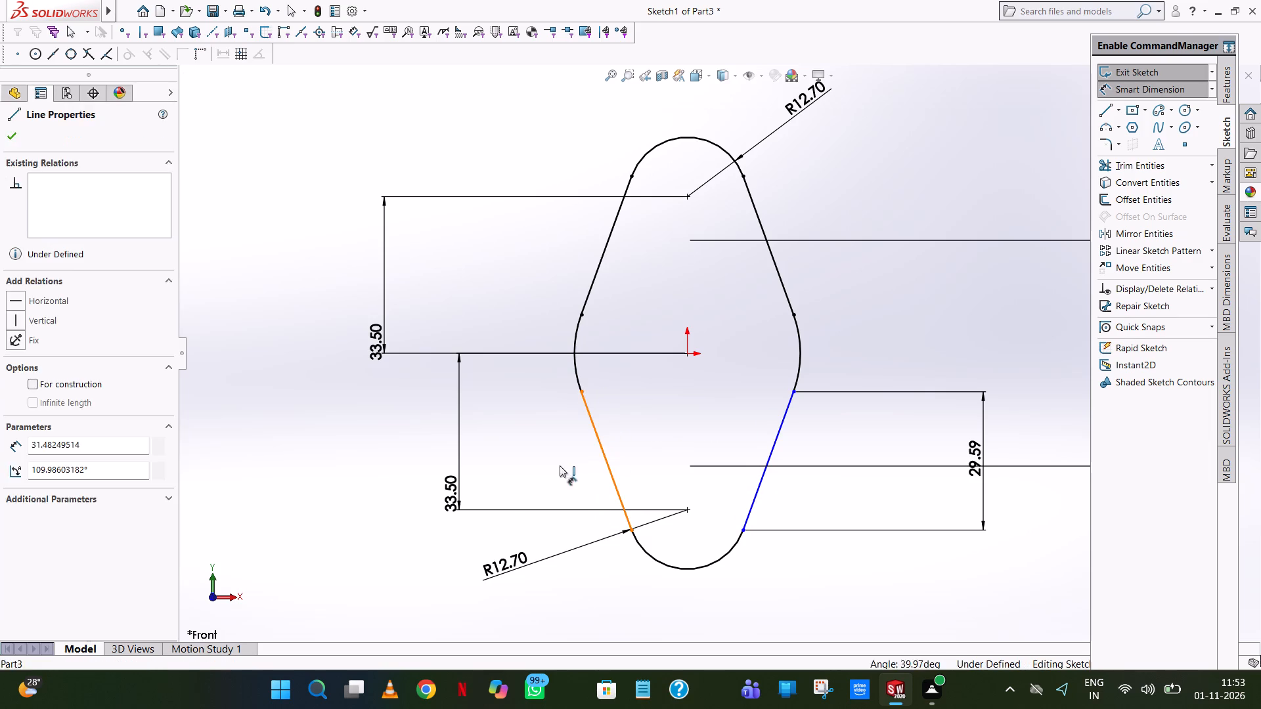
left_click(506, 467)
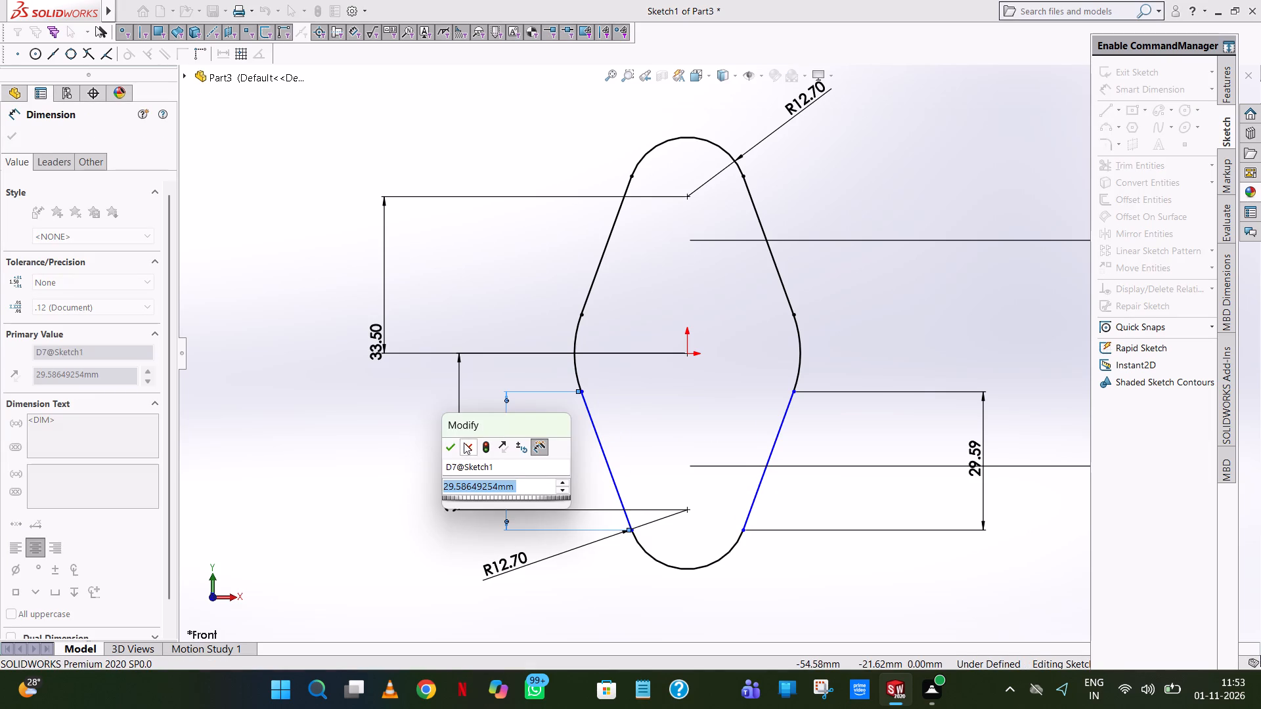
left_click(451, 446)
left_click(328, 425)
Dimension the true length of the slanted line on the lower lobe's left side.
left_click(606, 456)
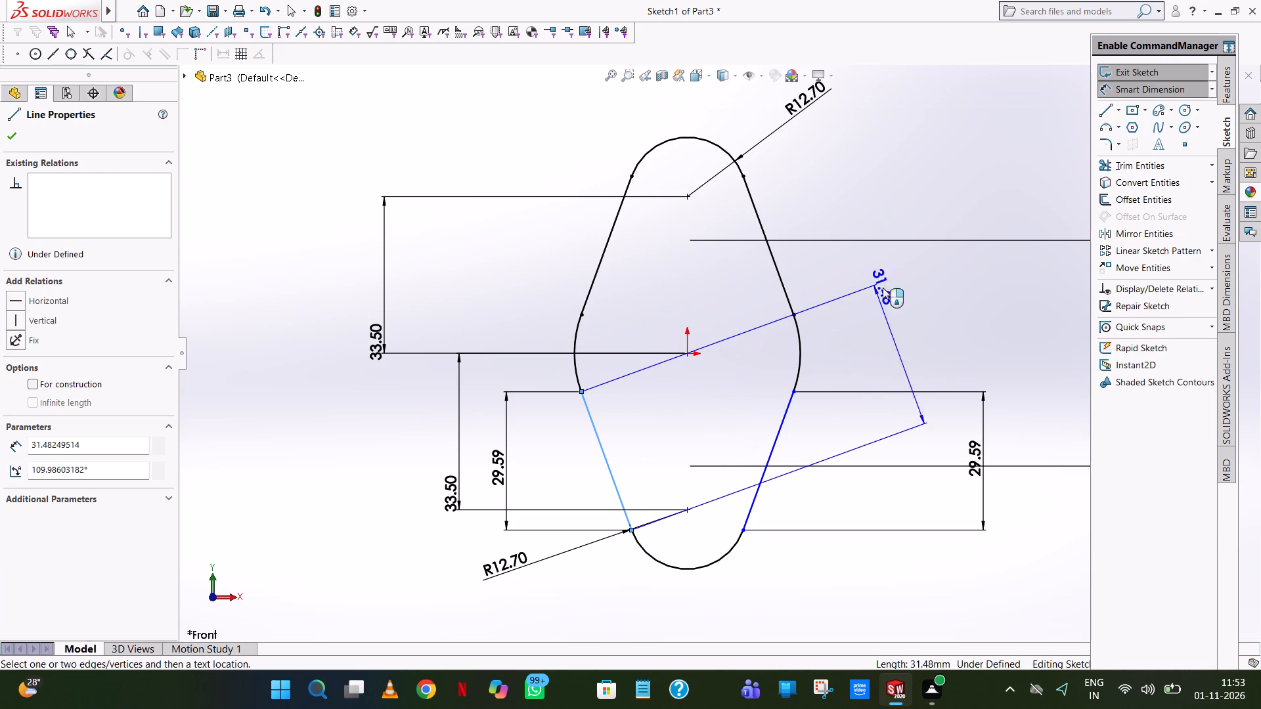
left_click(934, 274)
left_click(873, 256)
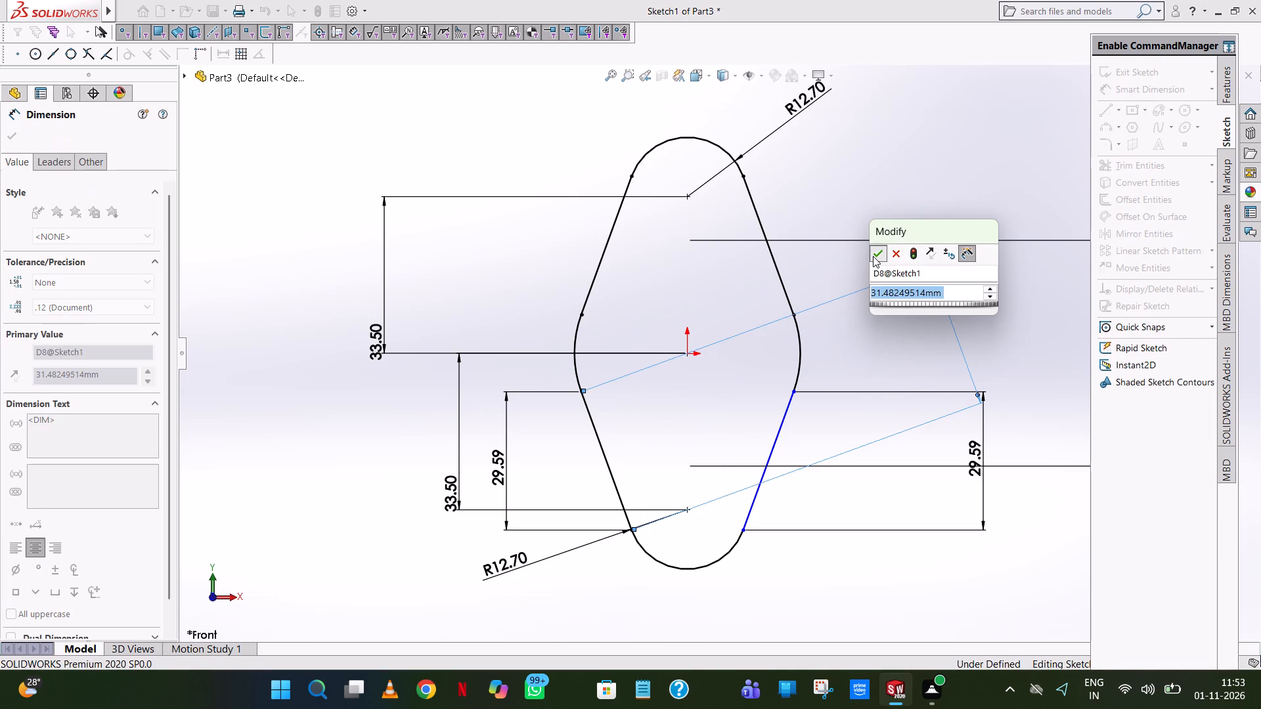
left_click(866, 255)
Dimension the true length of the slanted line on the lower lobe's right side.
left_click(774, 444)
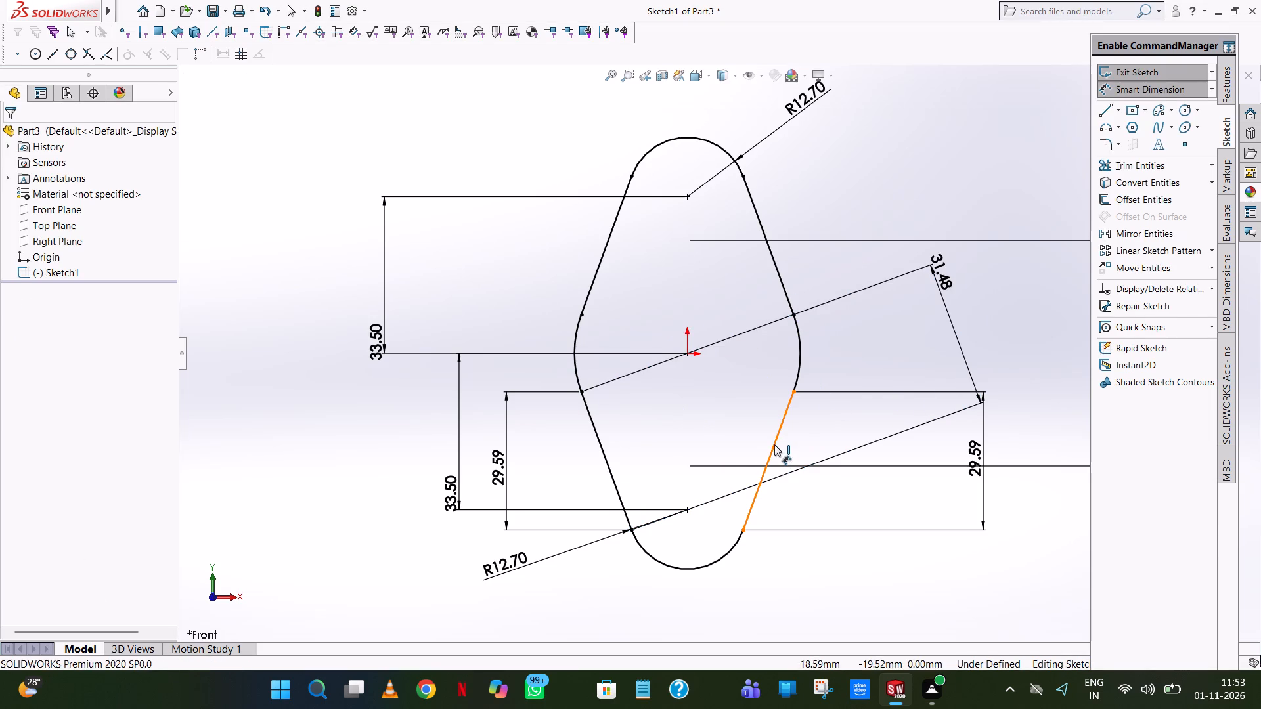
left_click(294, 336)
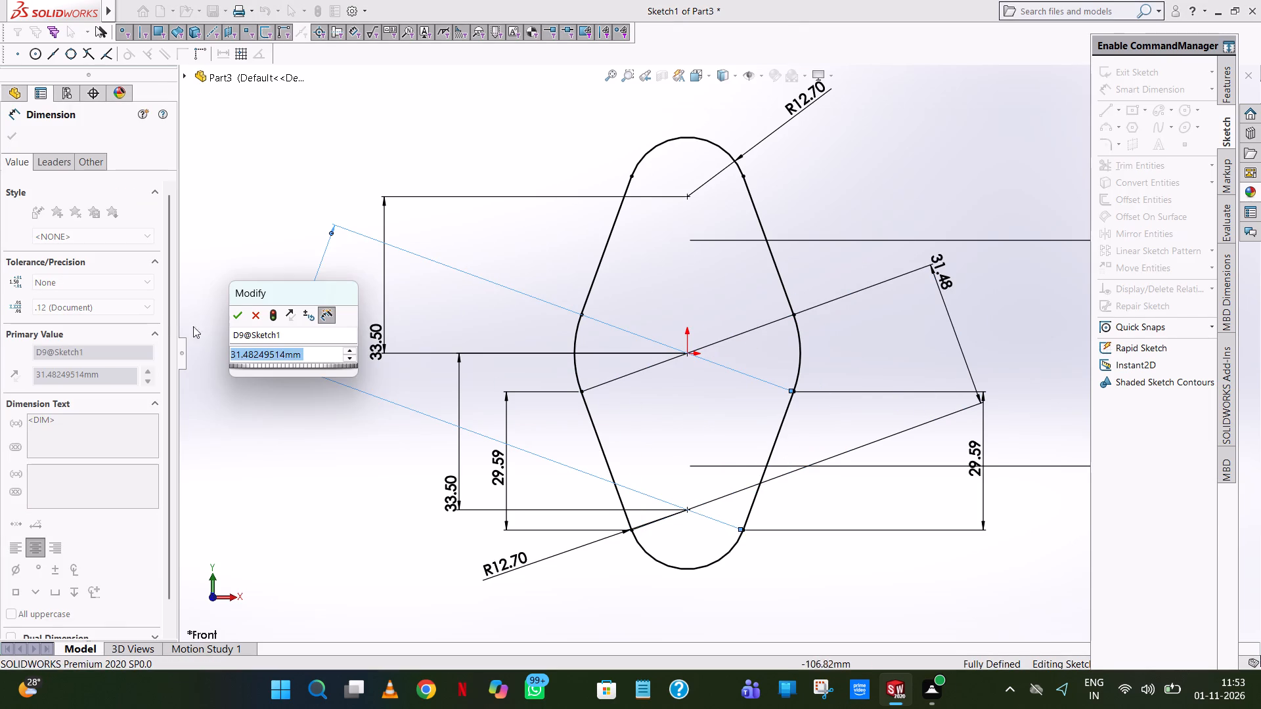
left_click(232, 314)
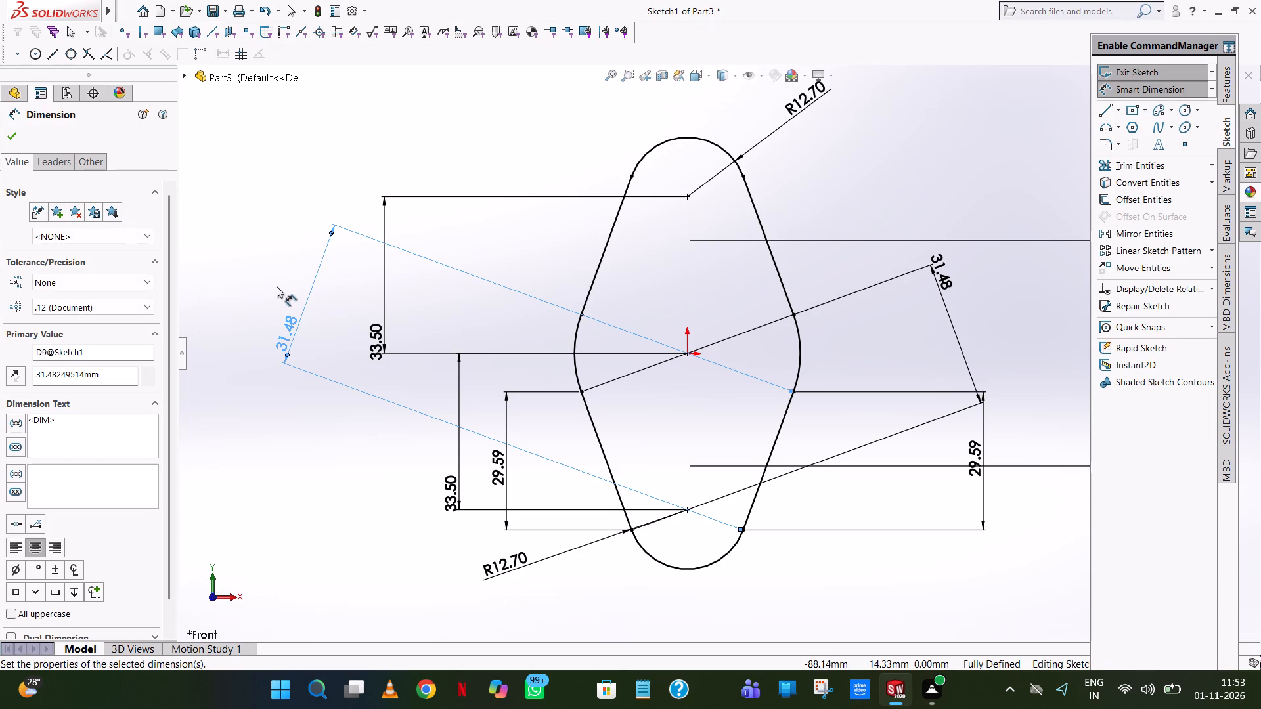
Extrude the flange outline as a blind boss 10.9 mm deep.
left_click(1222, 63)
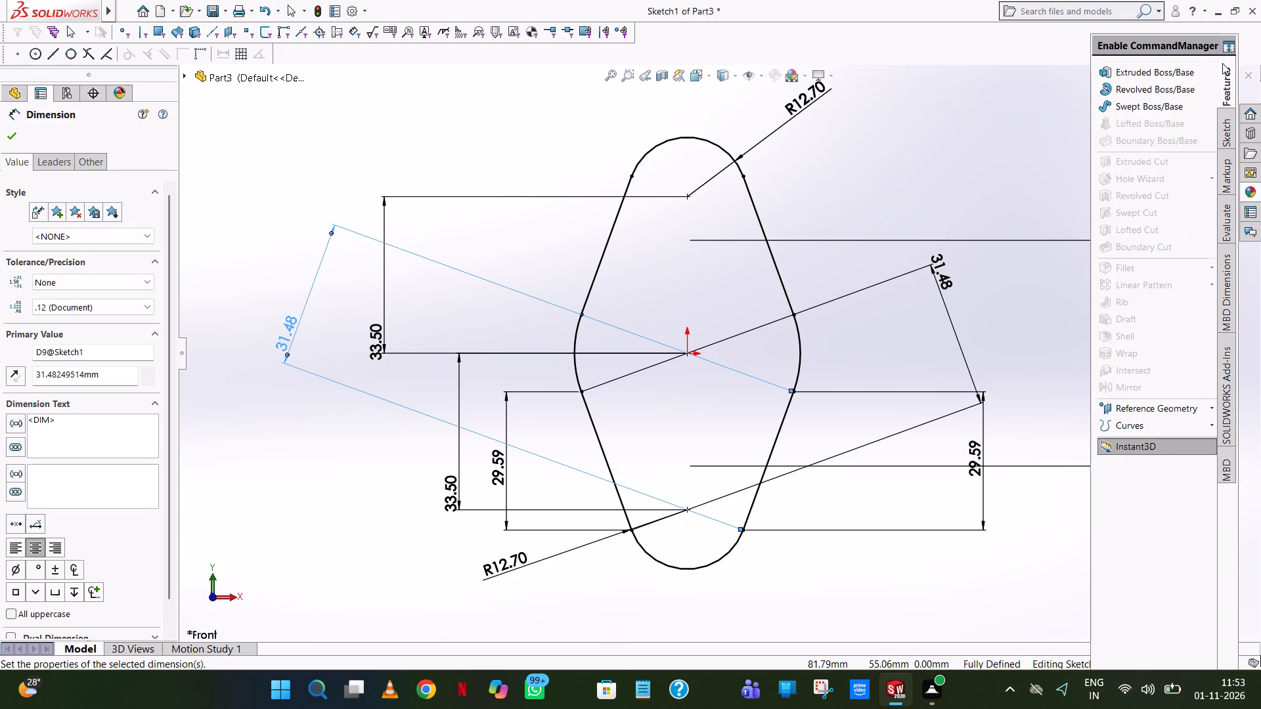
left_click(1202, 73)
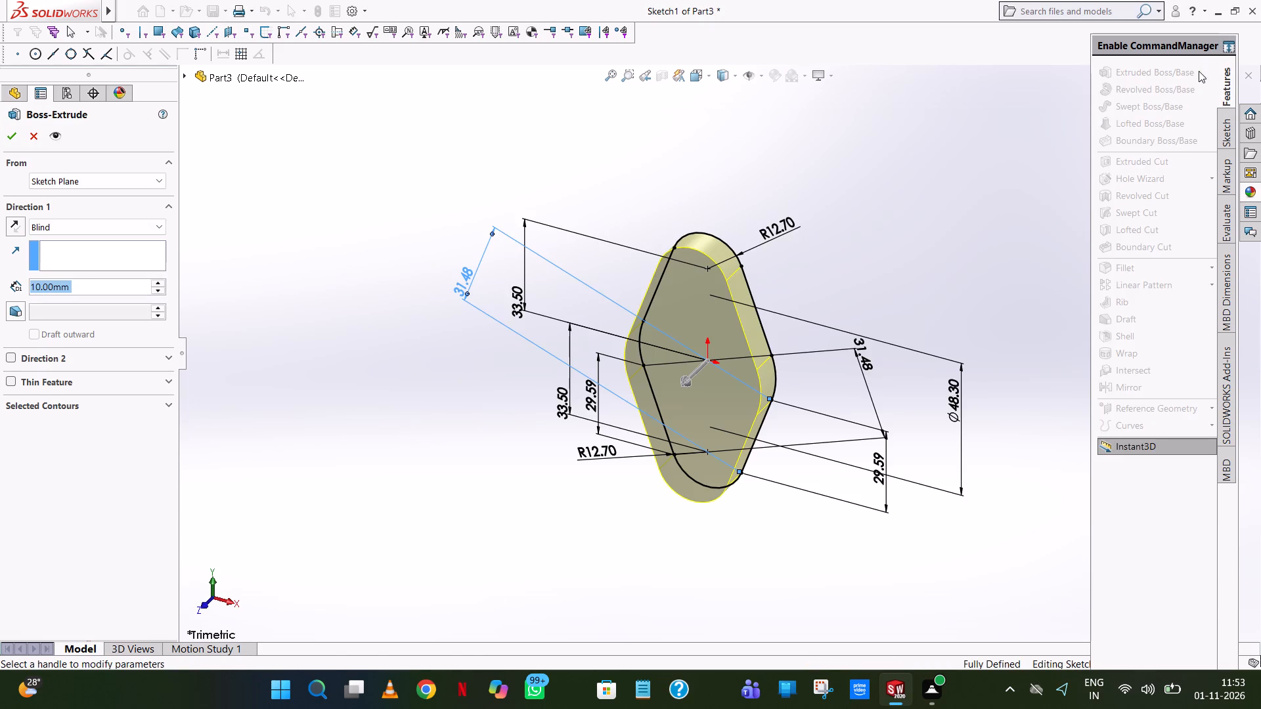
type("10.9")
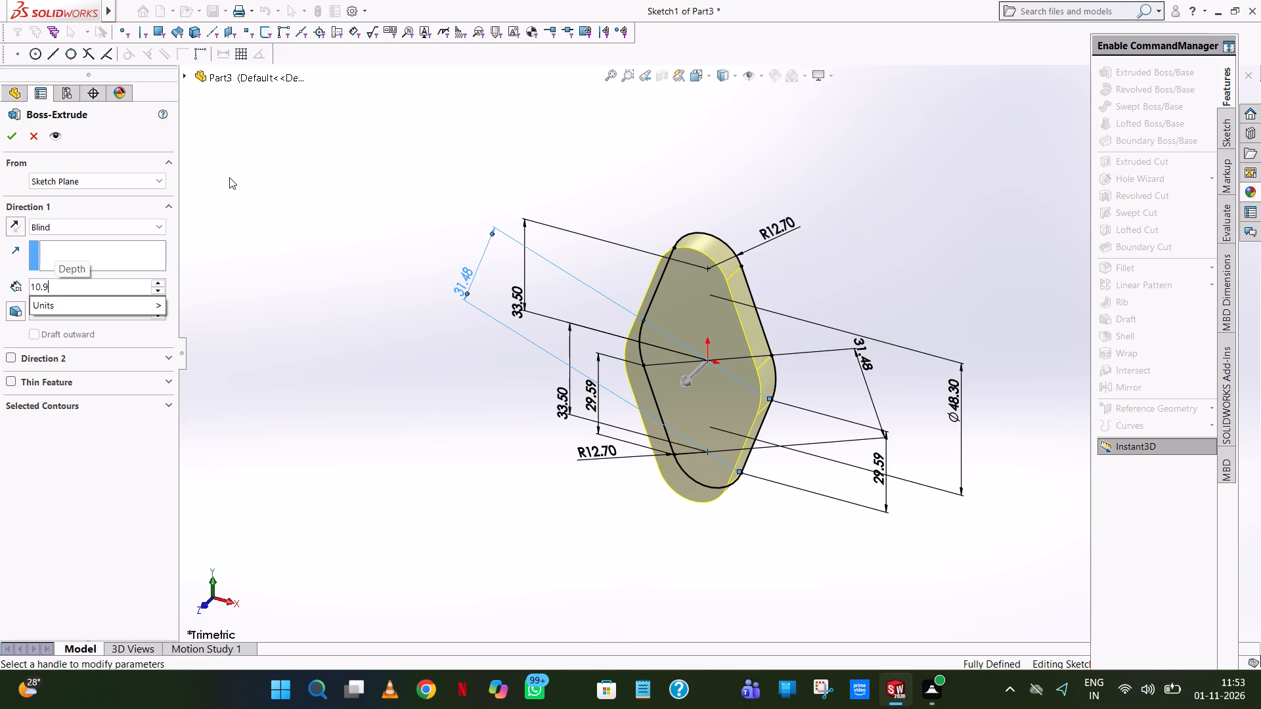
key("Return")
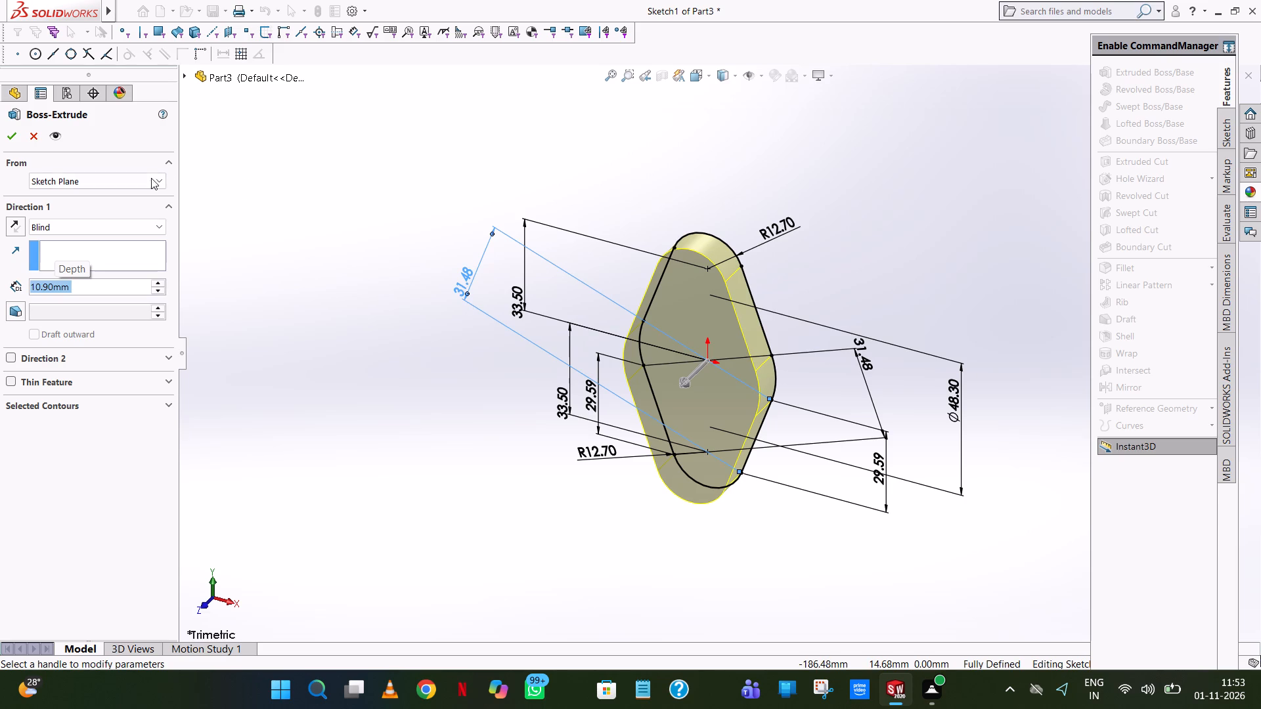
left_click(3, 136)
left_click(879, 327)
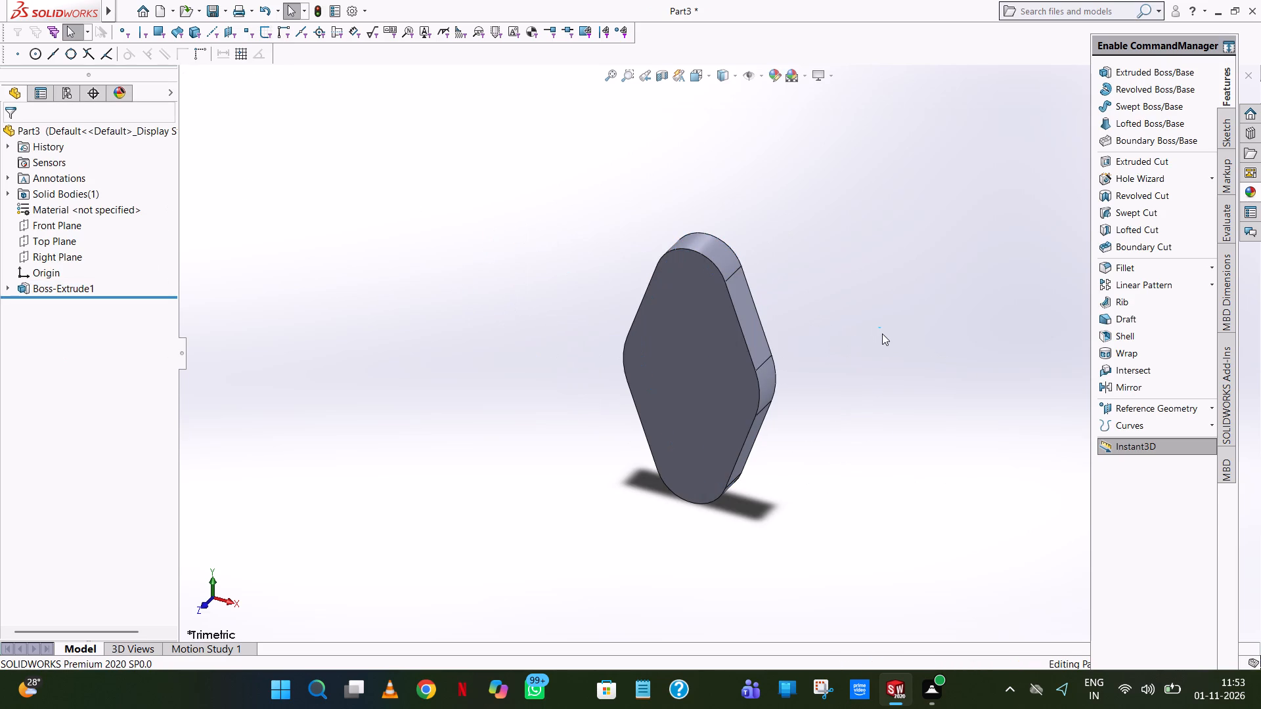
In a new Extruded Cut sketch on the flange's front face, draw a circle of radius 9.7/2 mm centred on the upper lobe's arc.
left_click(1138, 160)
left_click(707, 323)
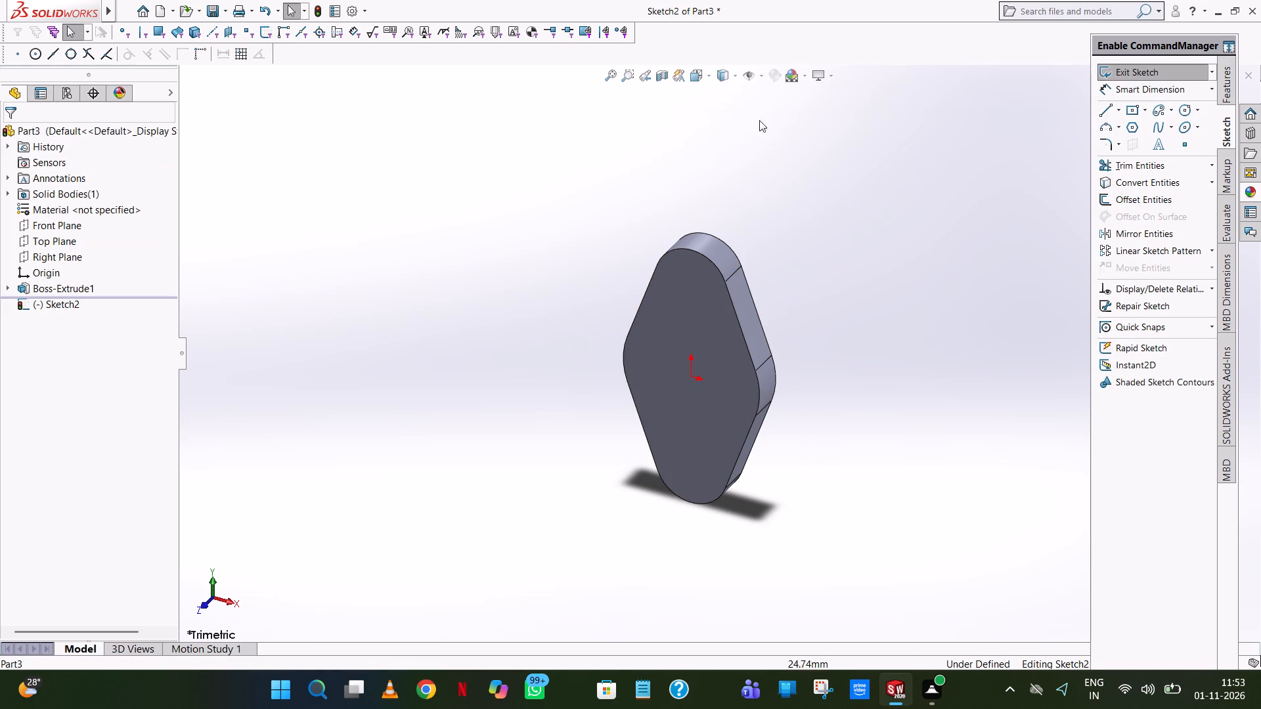
left_click(713, 74)
left_click(772, 144)
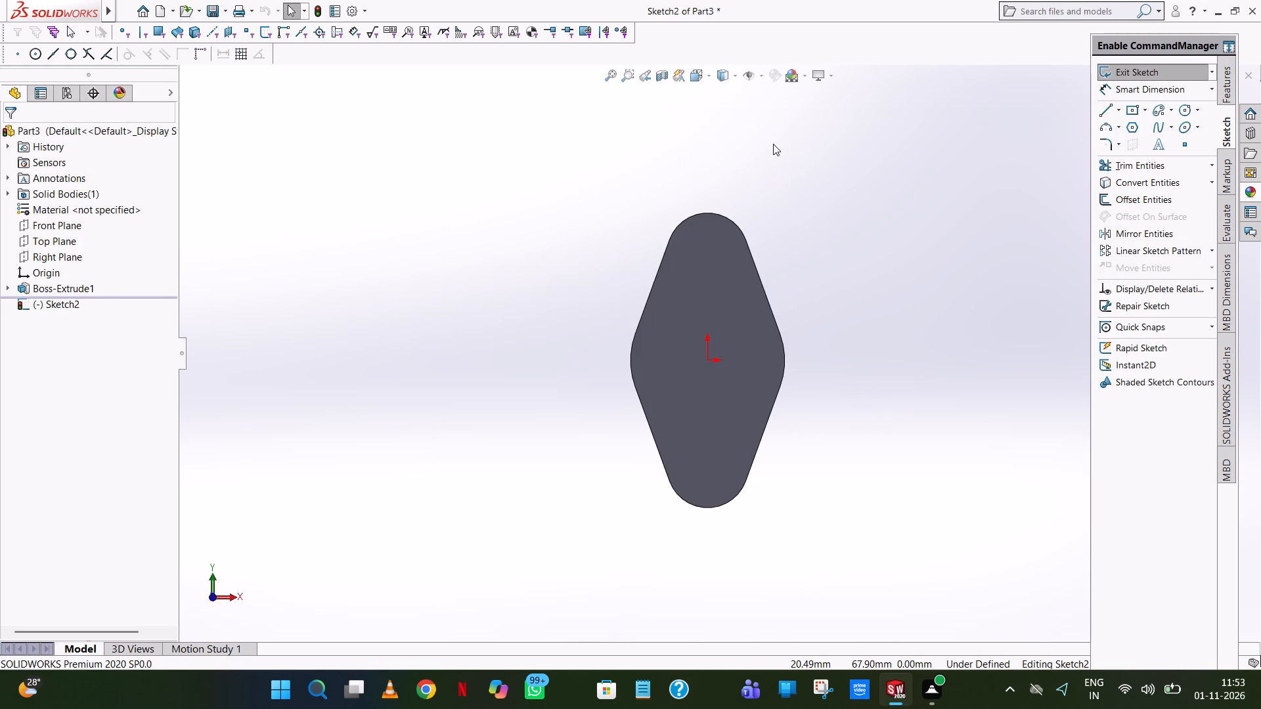
left_click(1180, 114)
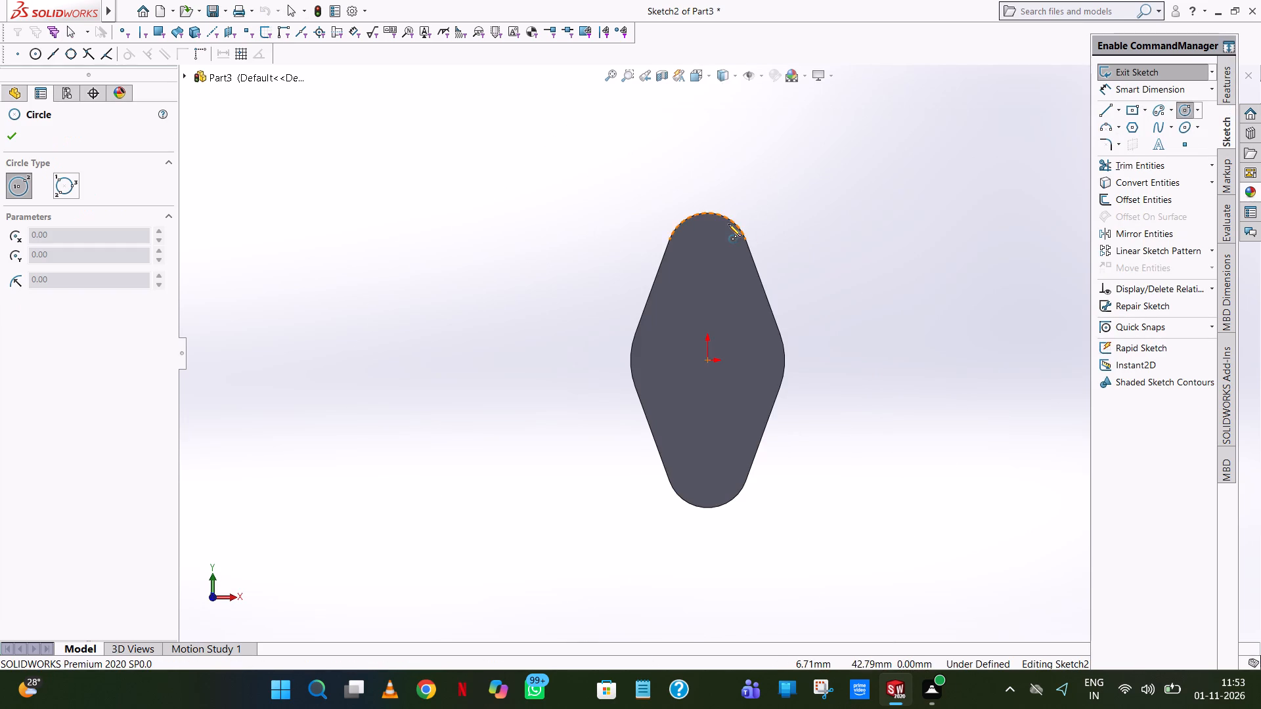
scroll(724, 233, "down", 4)
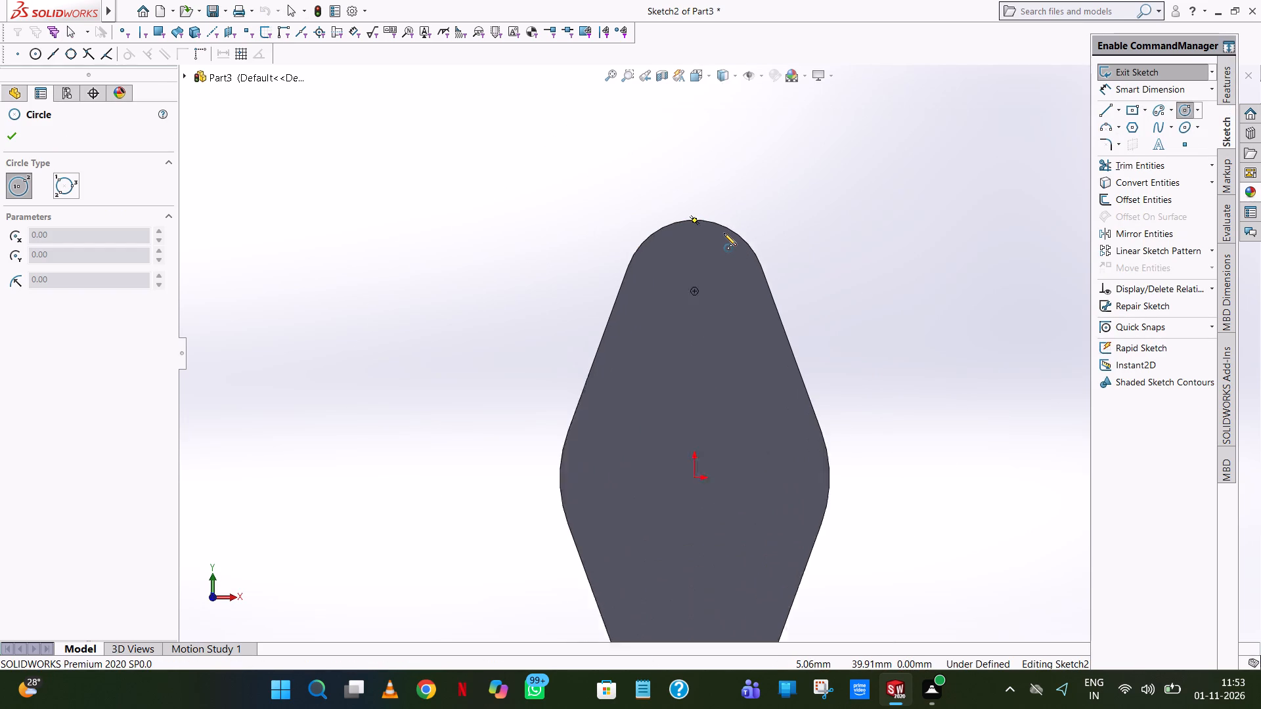
scroll(724, 233, "down", 2)
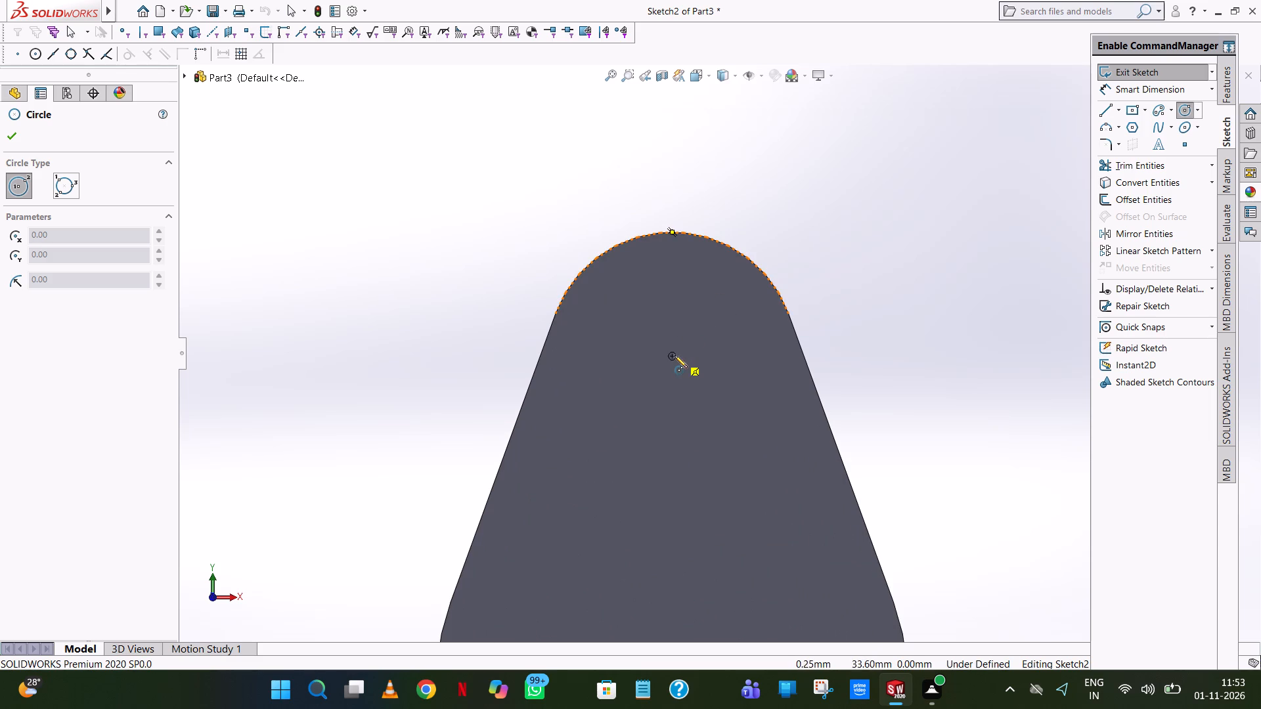
left_click(673, 355)
left_click(705, 305)
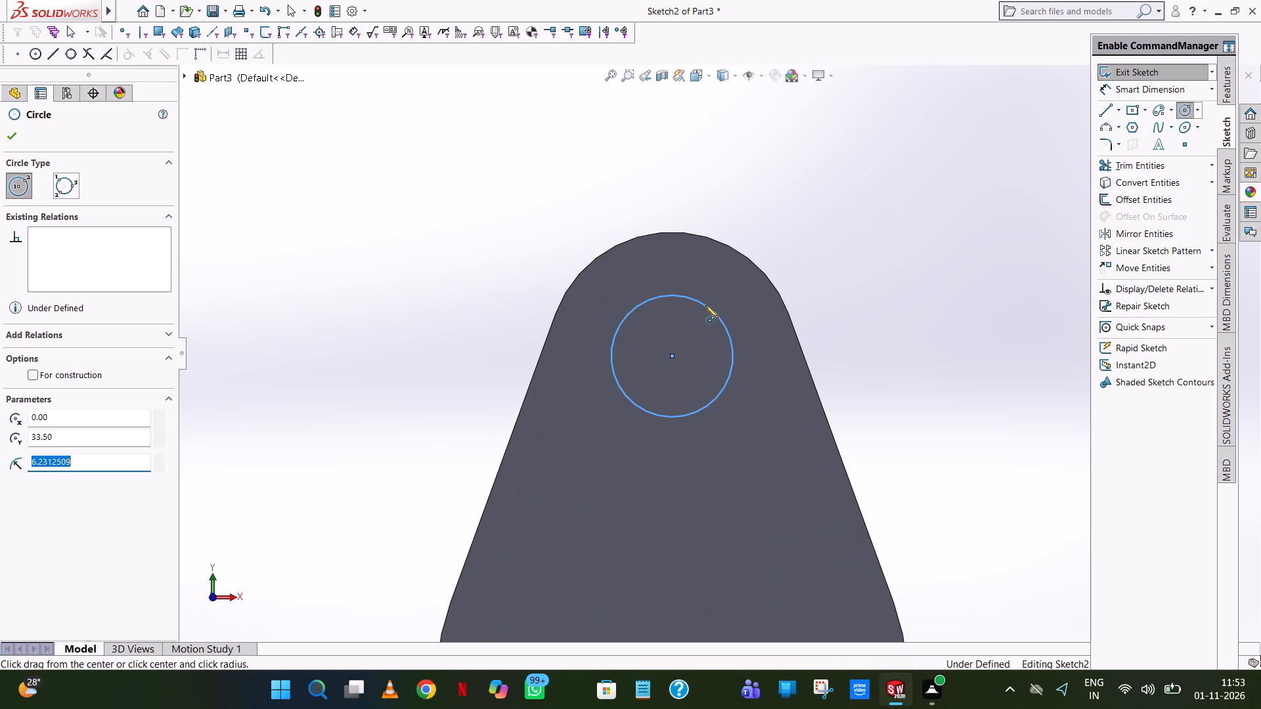
type("9.")
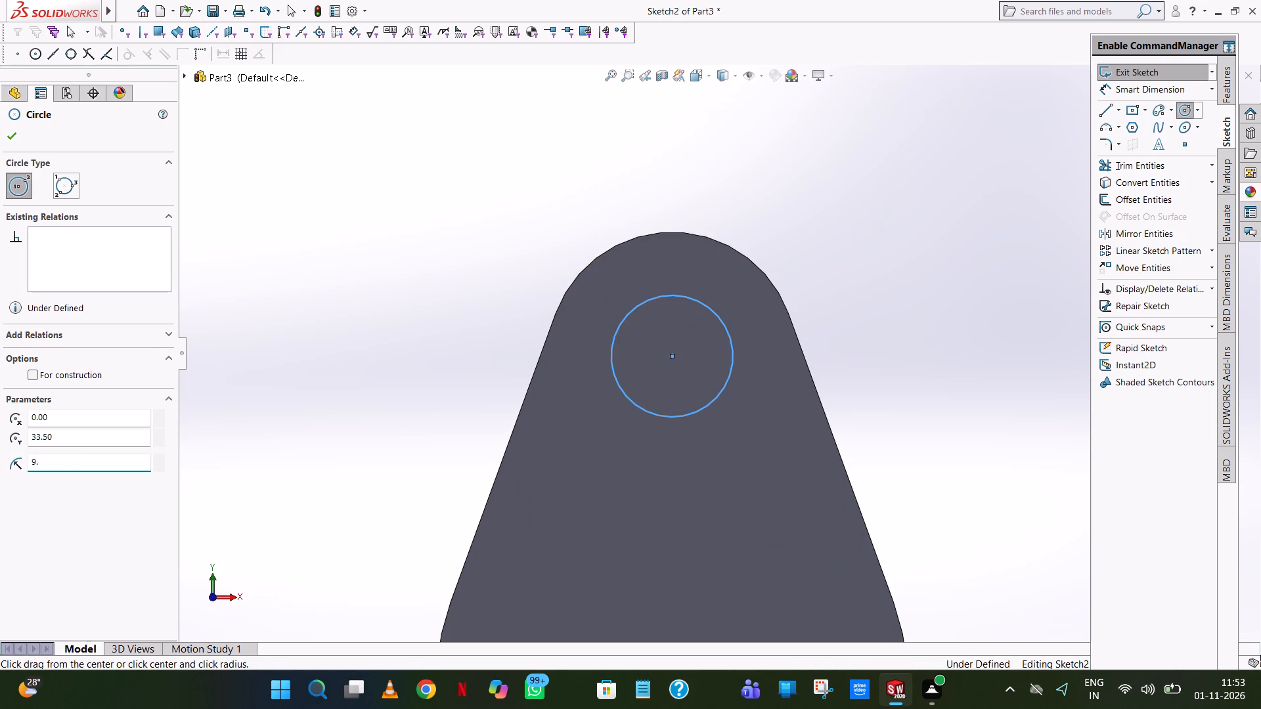
type("7/")
key("2")
key("Return")
Draw a circle of radius 9.7/2 mm centred on the lower lobe's arc.
scroll(705, 305, "up", 4)
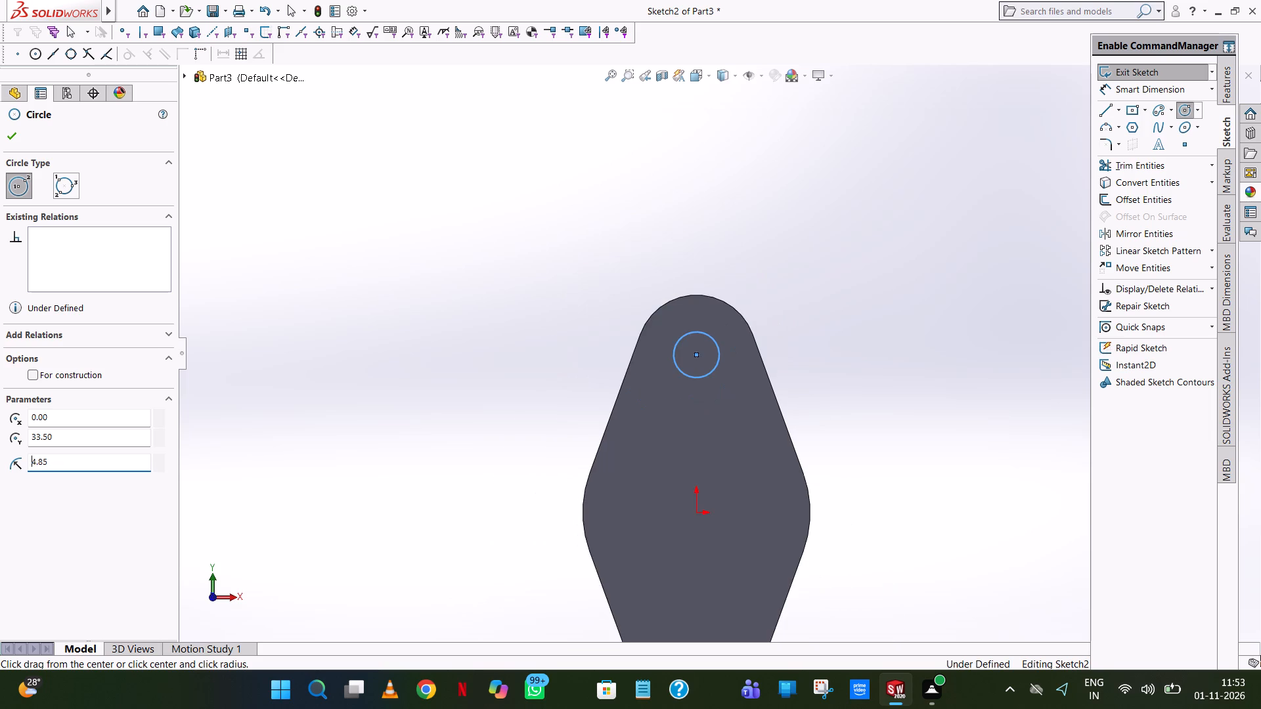
scroll(705, 305, "up", 5)
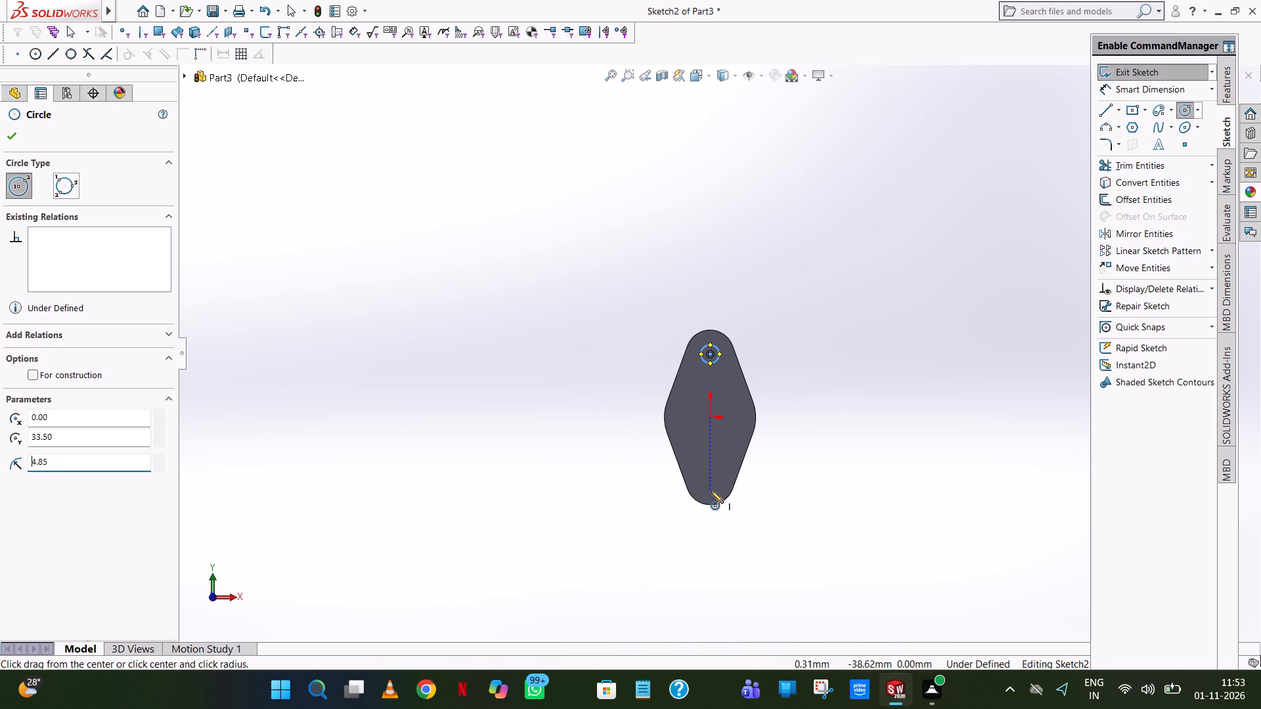
scroll(712, 504, "down", 7)
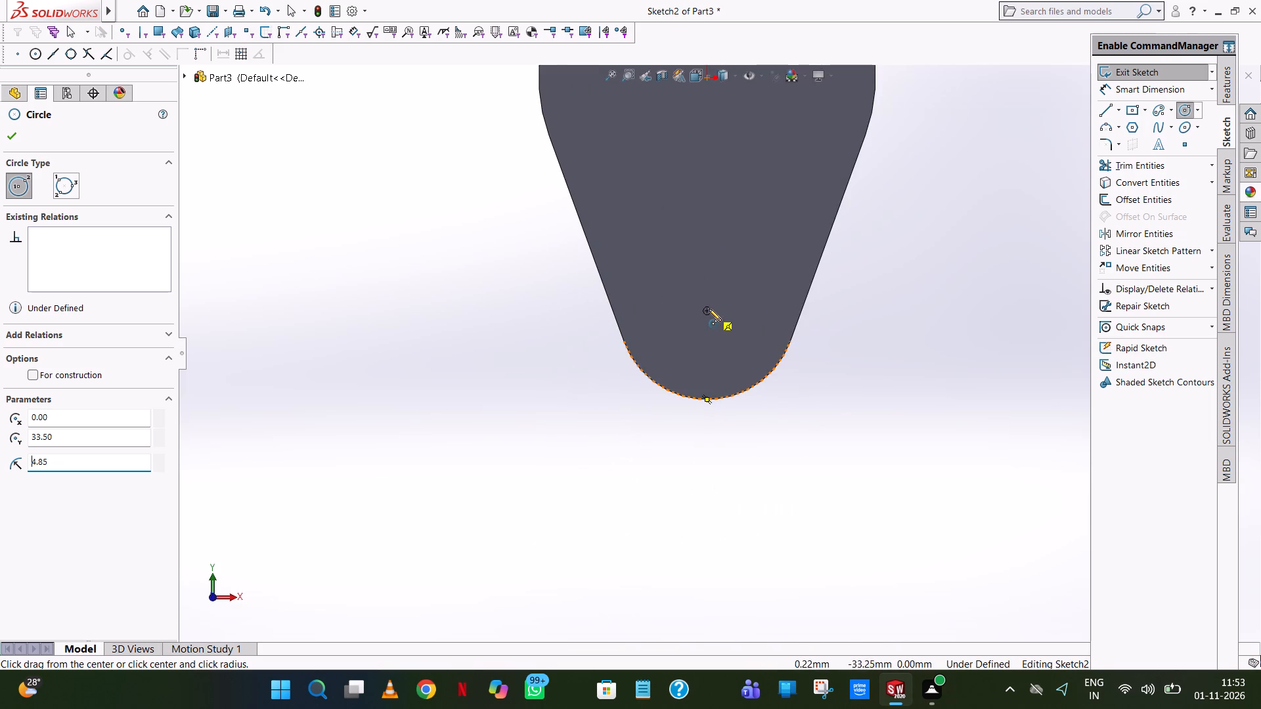
scroll(707, 309, "down", 8)
left_click(717, 343)
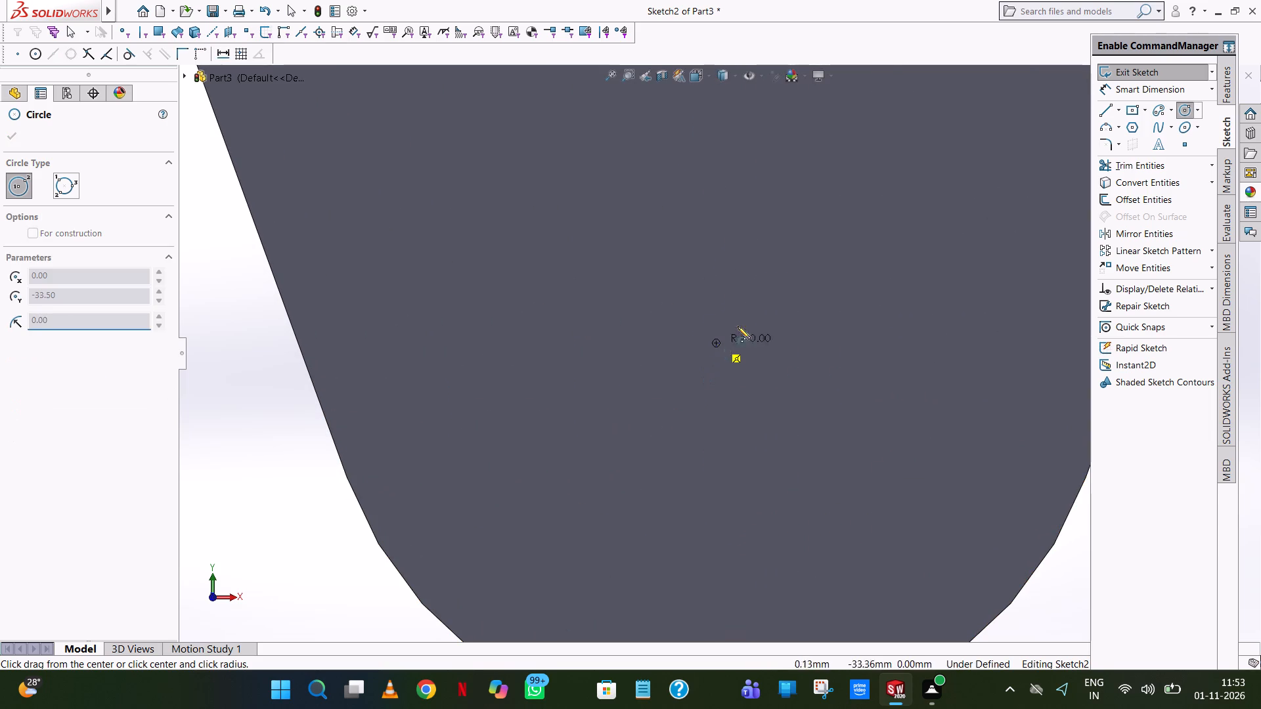
left_click(775, 315)
type("9.7/2")
key("Return")
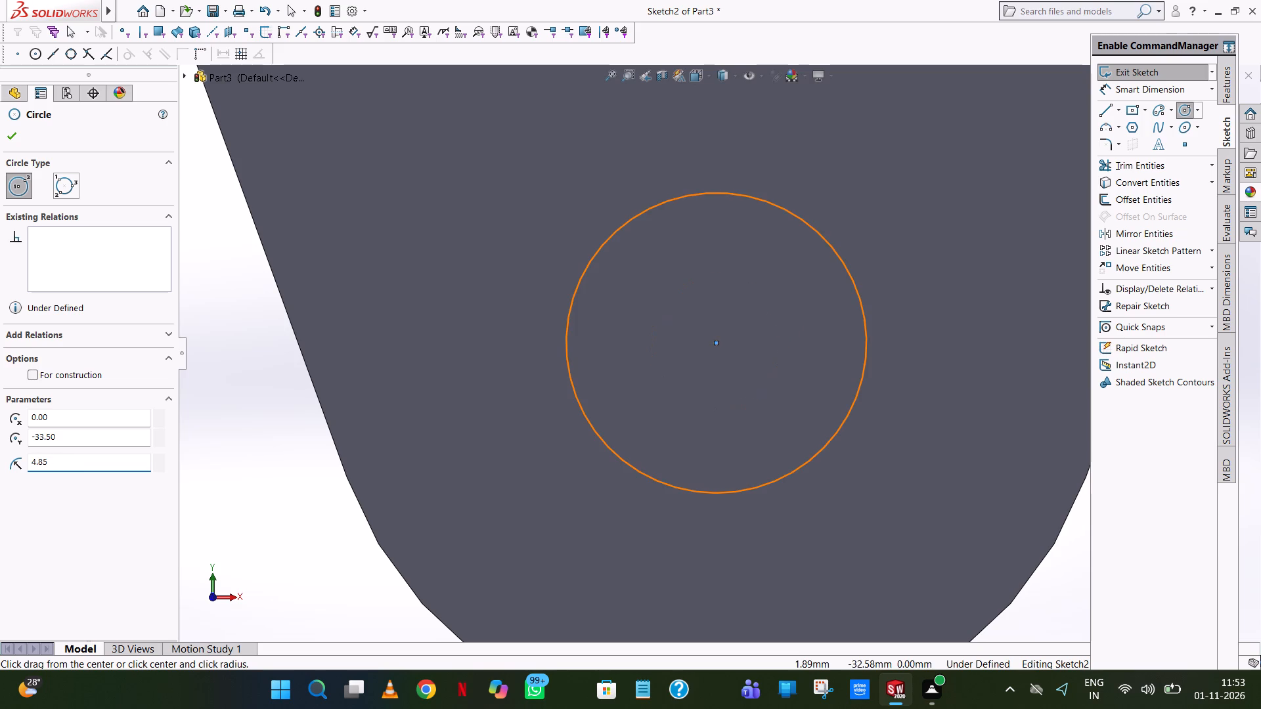
Draw a circle of radius 25.4/2 mm centred on the origin and finish the Circle command.
scroll(775, 314, "up", 10)
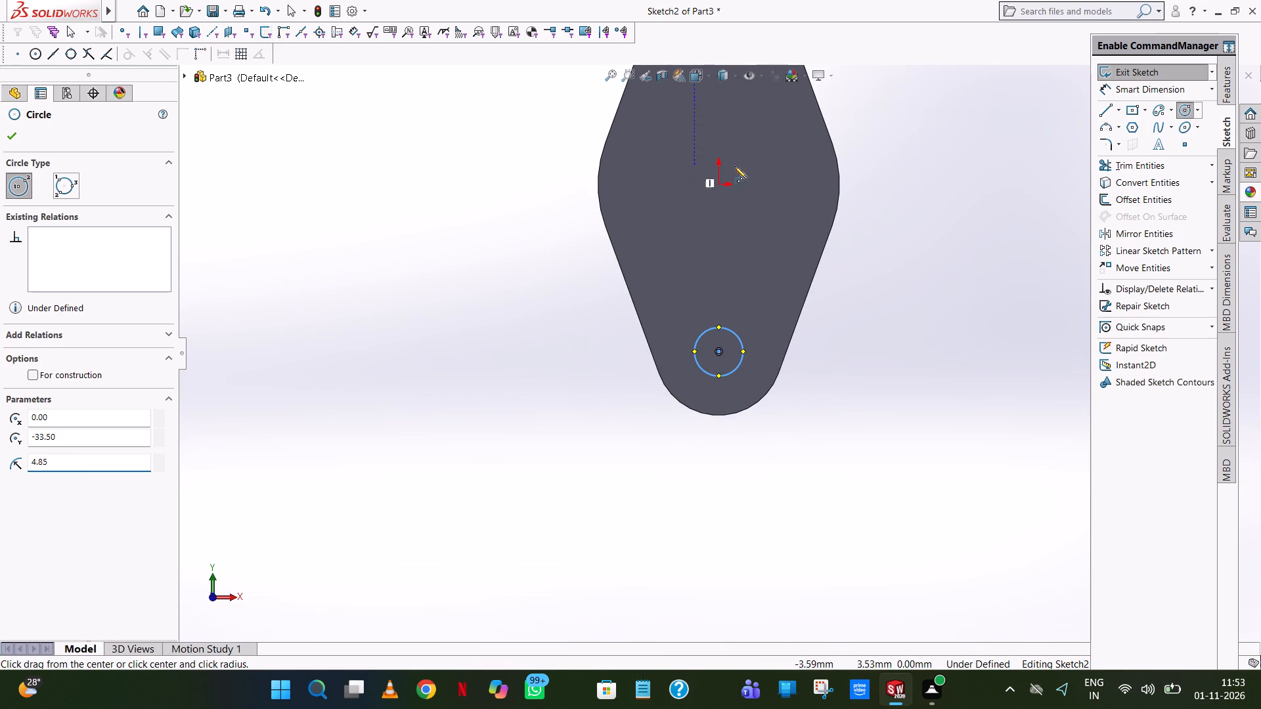
scroll(719, 182, "down", 8)
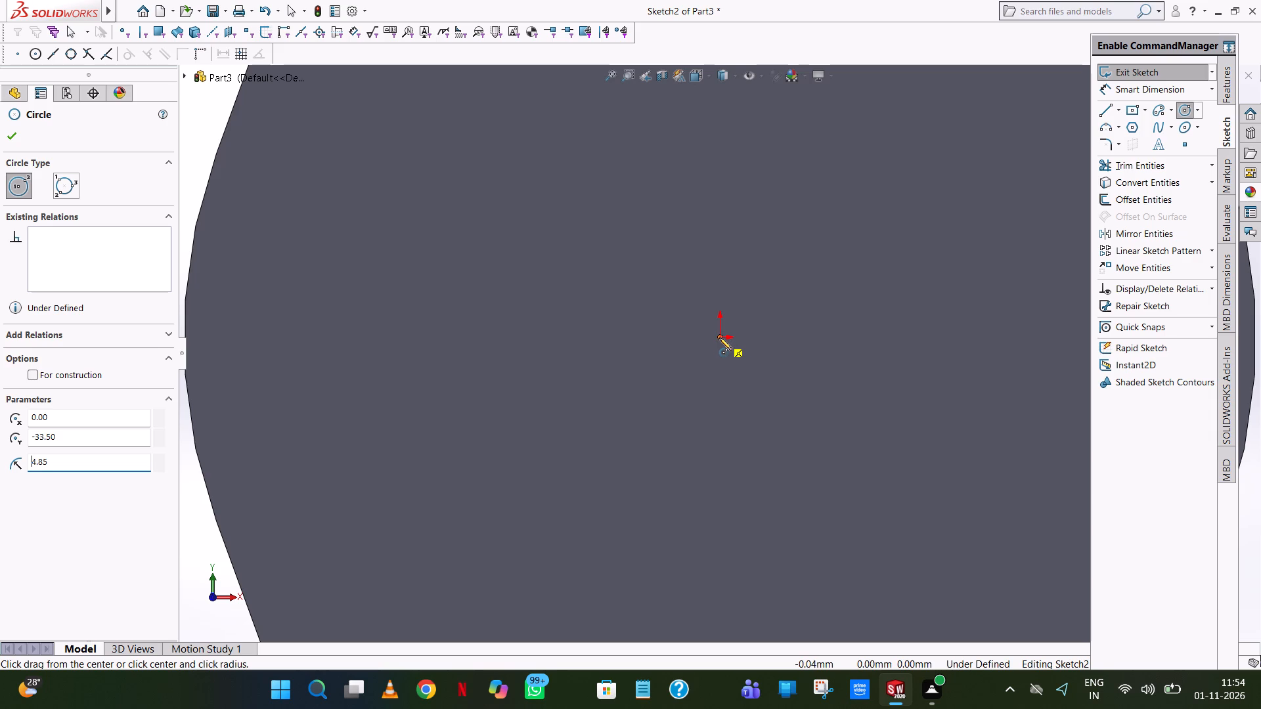
left_click(719, 337)
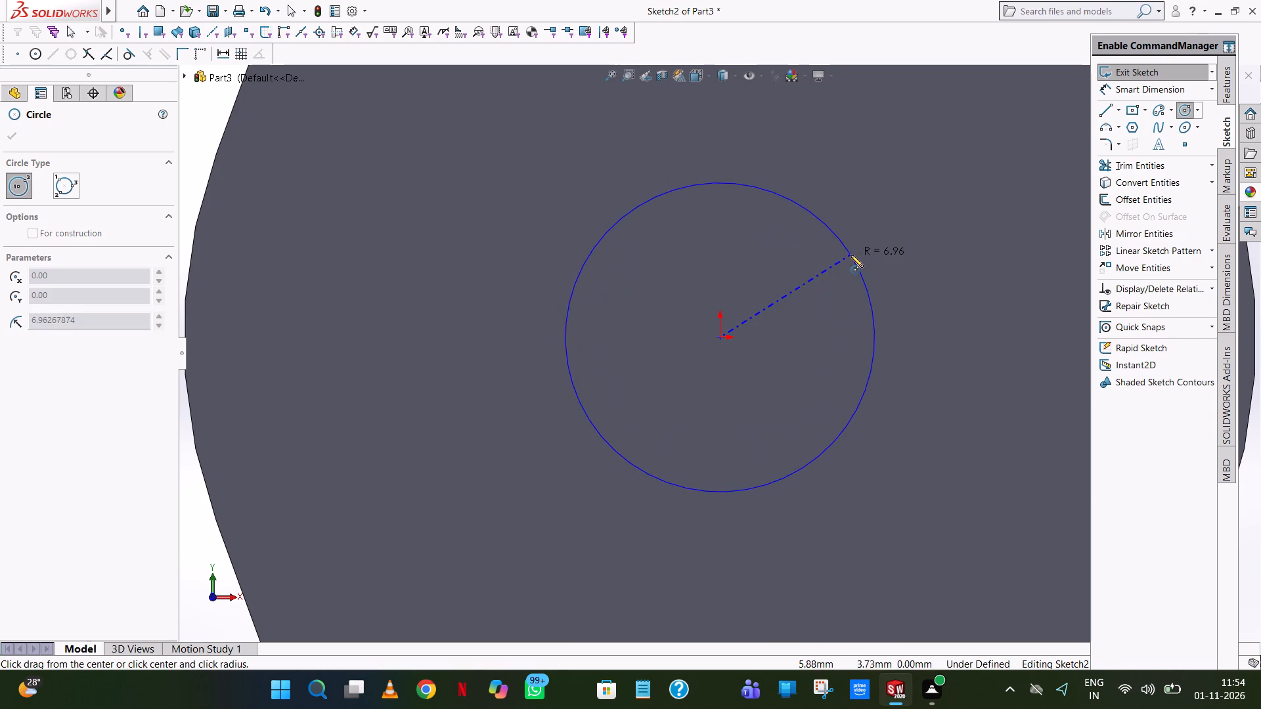
left_click(851, 255)
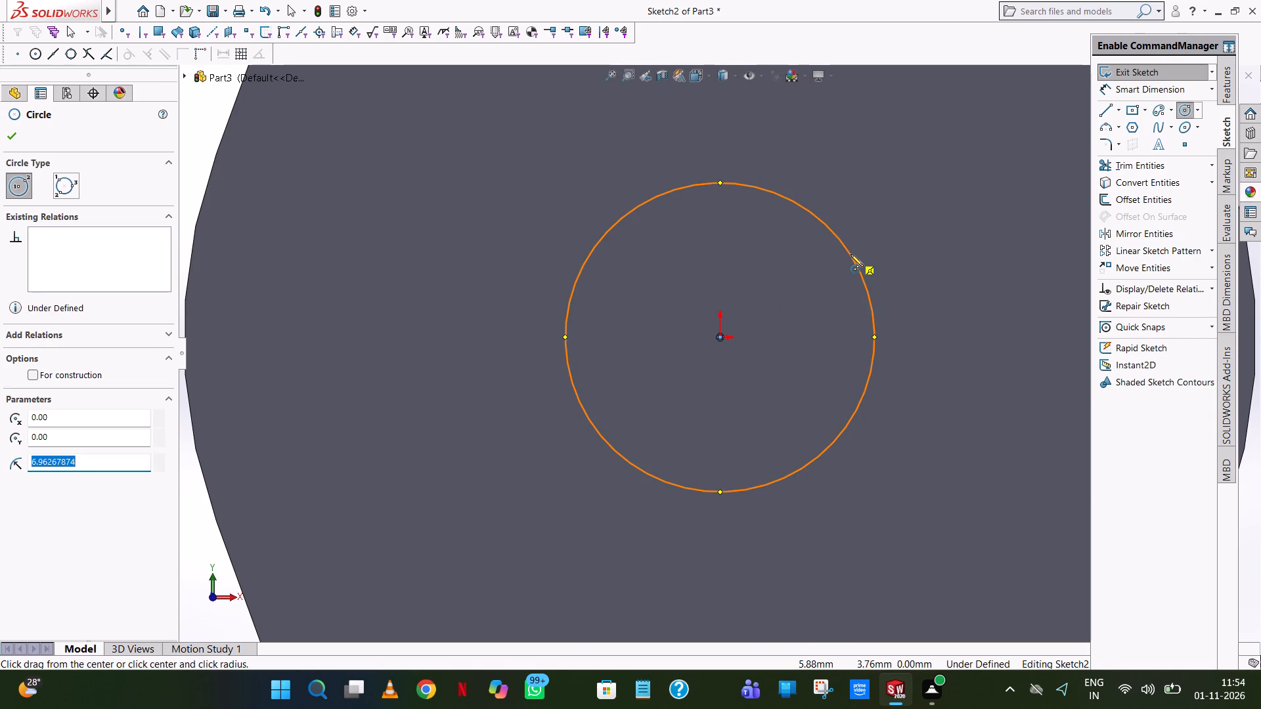
type("25.4/2")
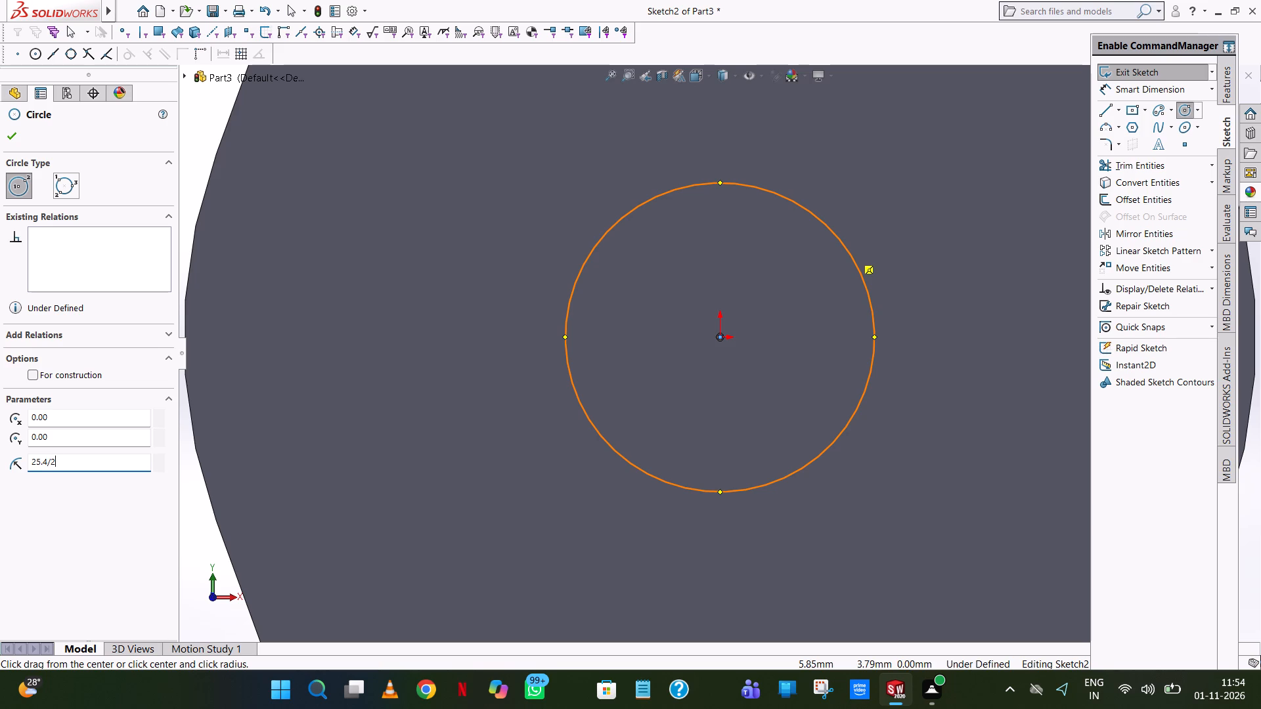
key("Return")
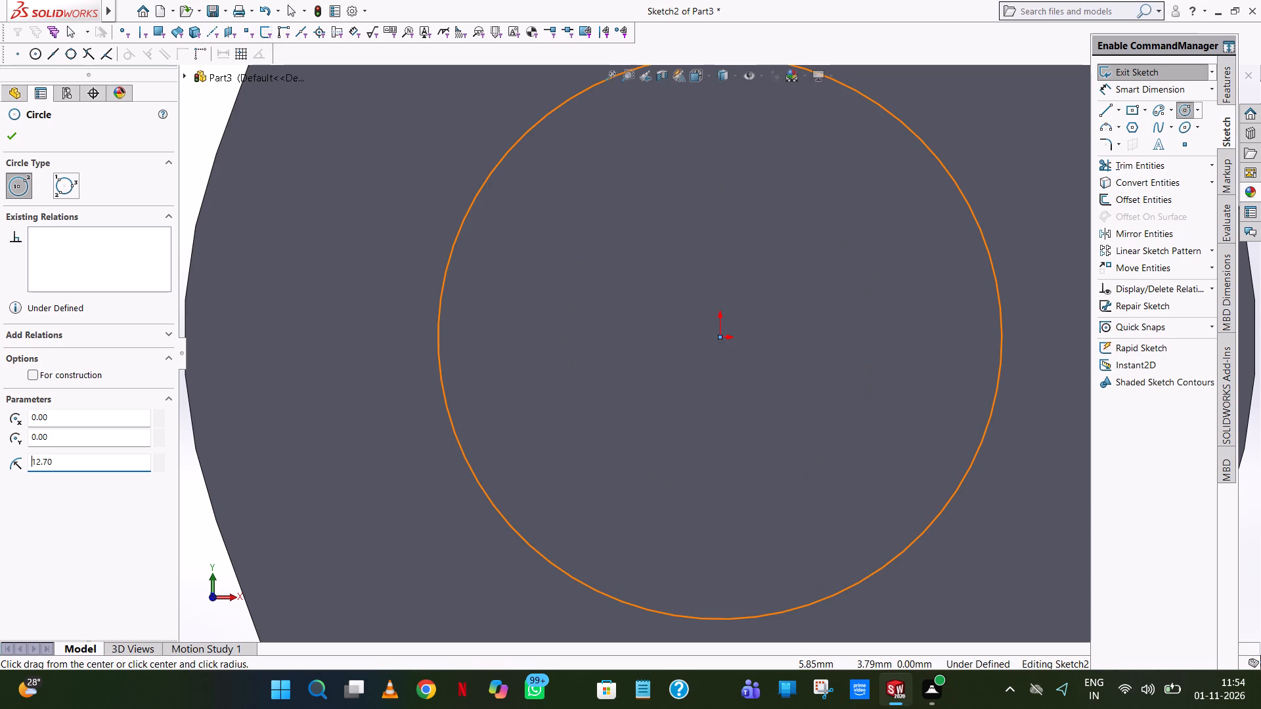
right_click(850, 253)
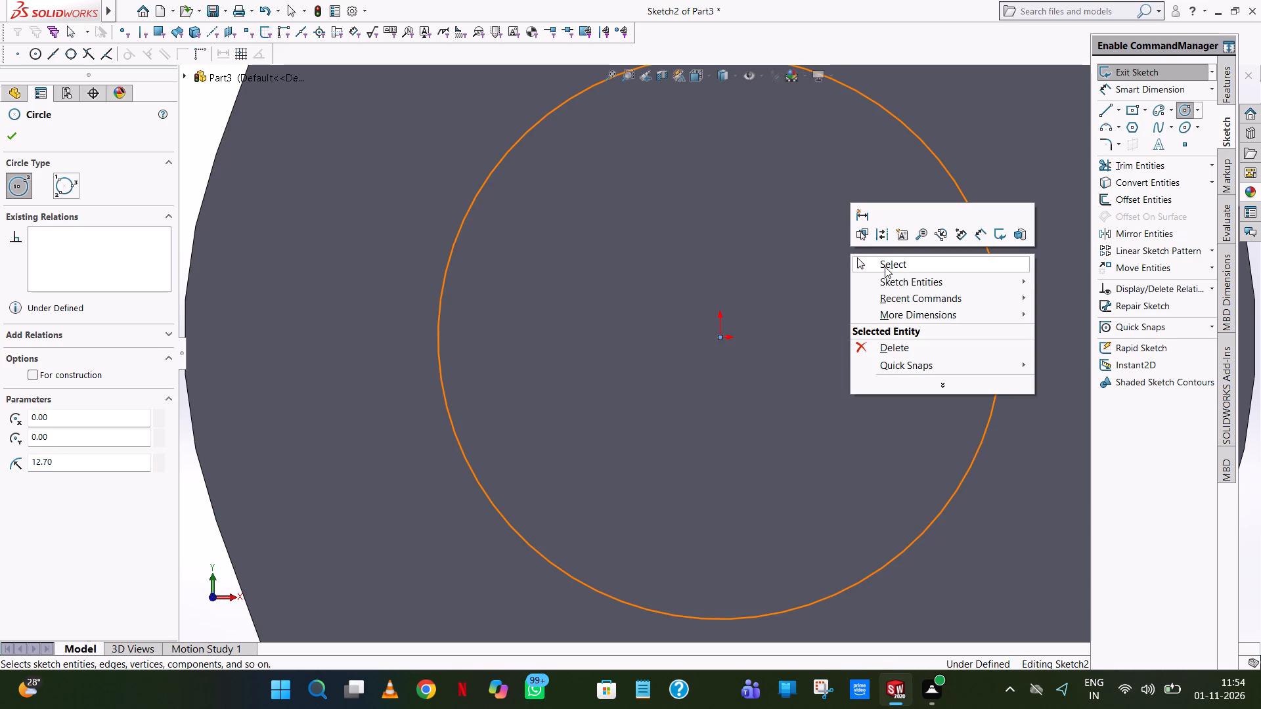
left_click(885, 267)
Dimension the diameter of the upper lobe's bolt-hole circle.
scroll(885, 267, "up", 7)
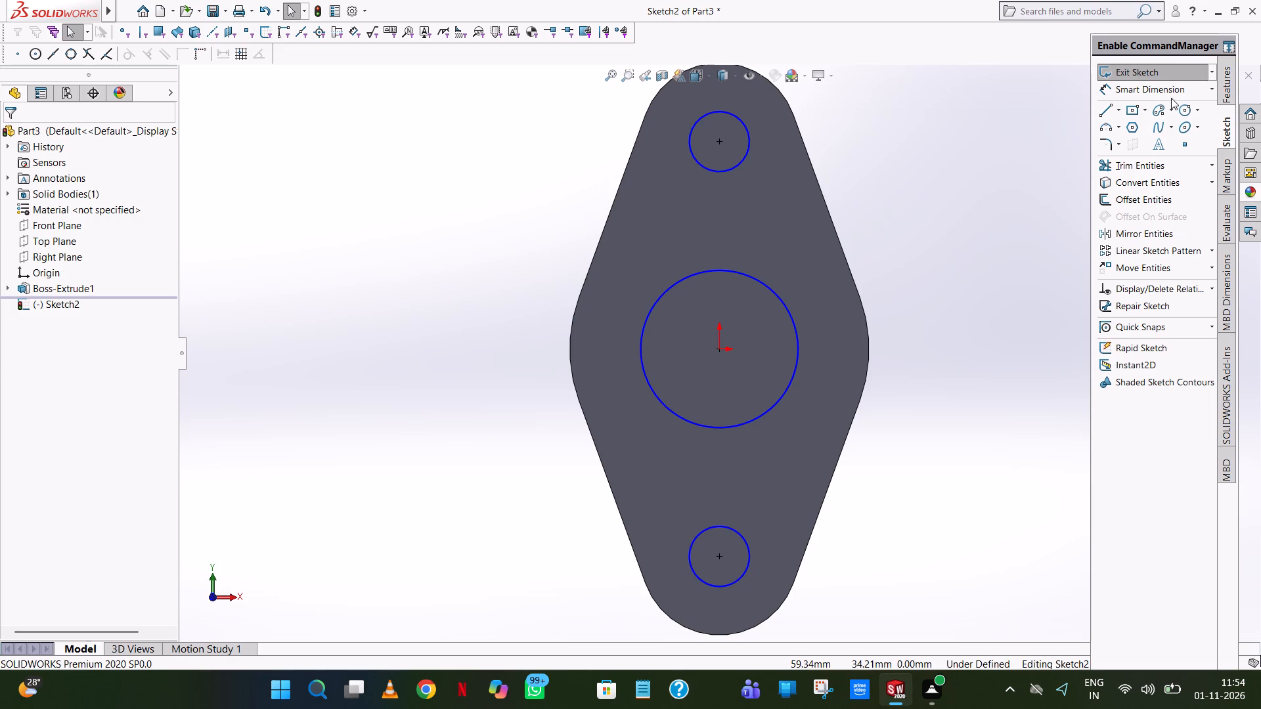
left_click(1175, 93)
left_click(723, 114)
left_click(966, 111)
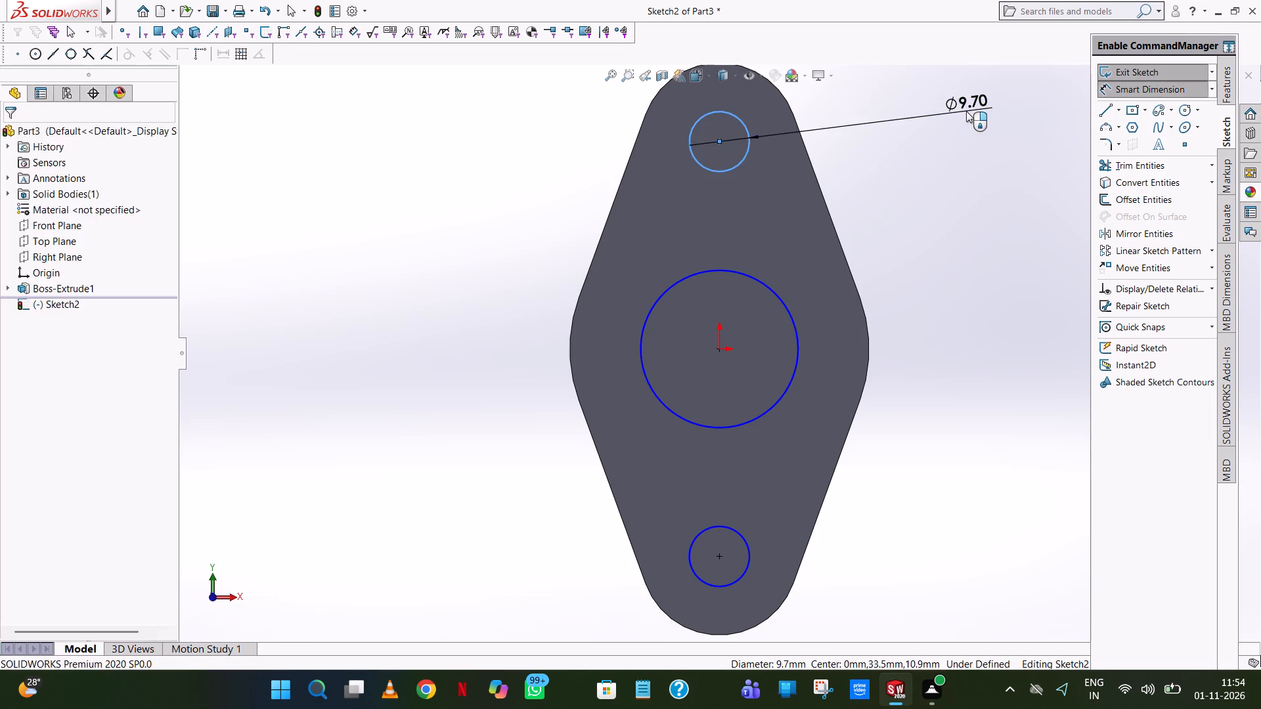
left_click(910, 93)
left_click(949, 219)
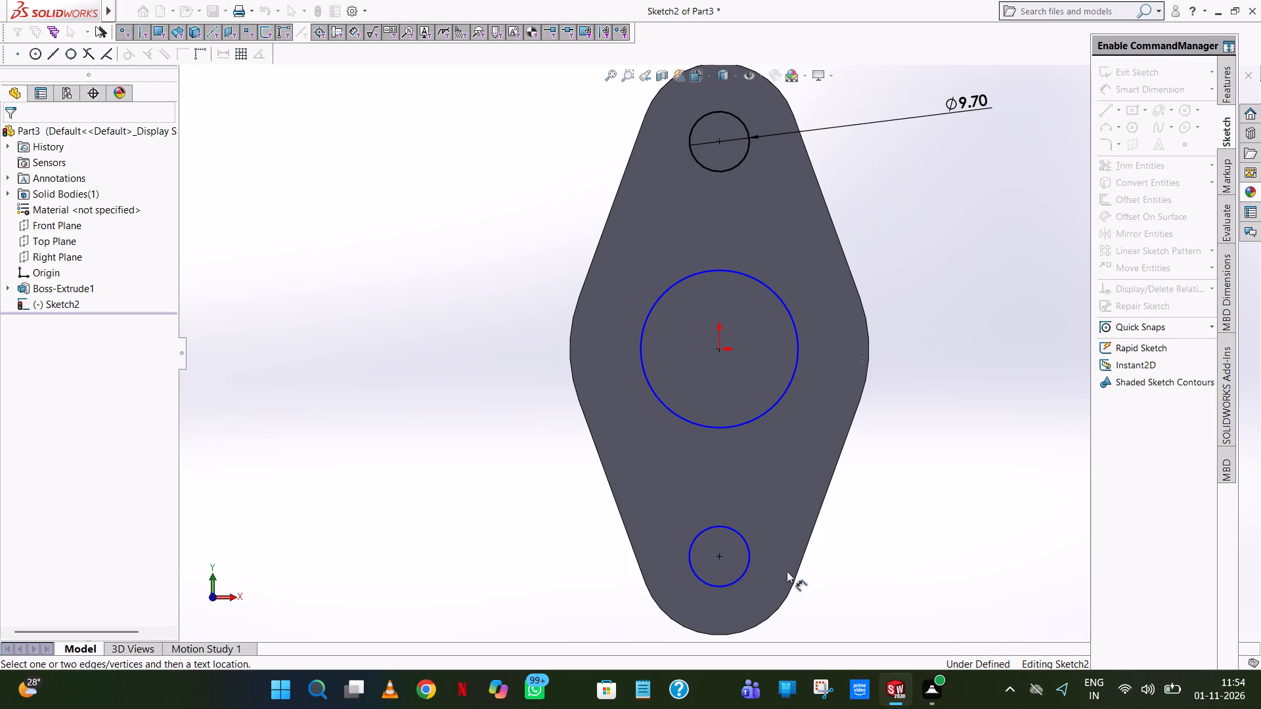
Dimension the diameters of the lower bolt-hole circle and the central bore circle.
left_click(745, 562)
left_click(941, 534)
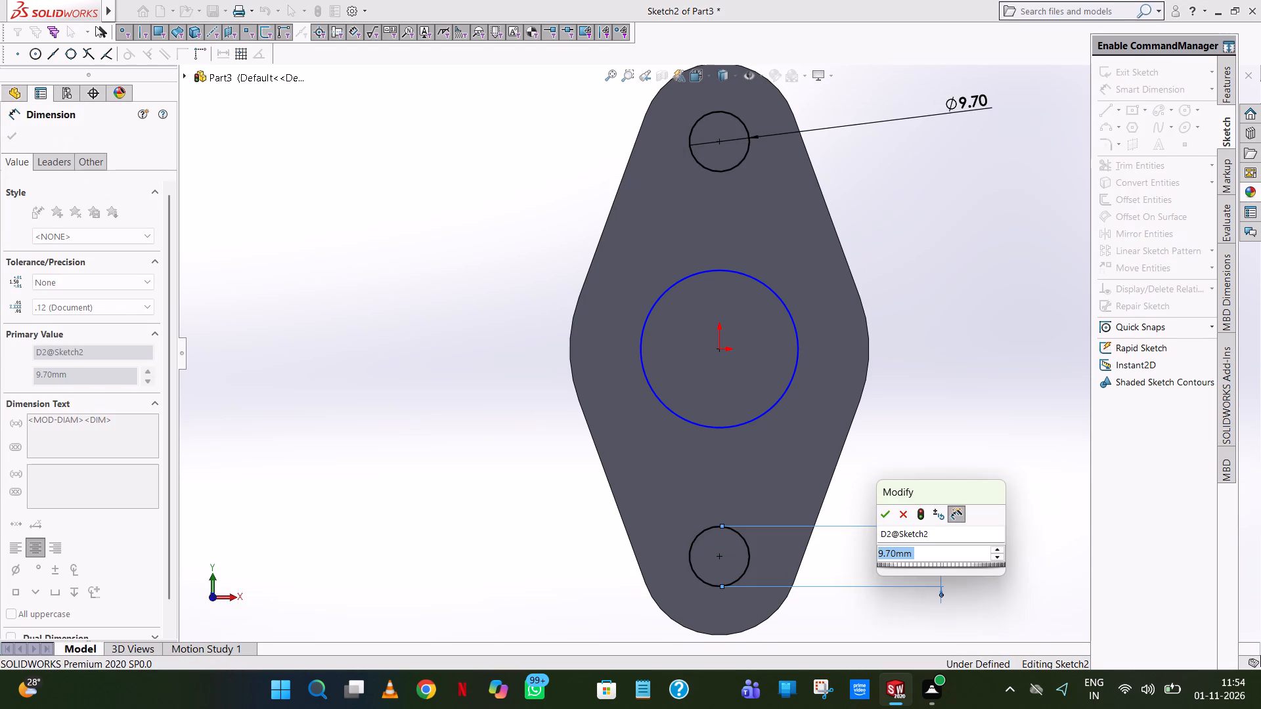
left_click(891, 511)
left_click(975, 332)
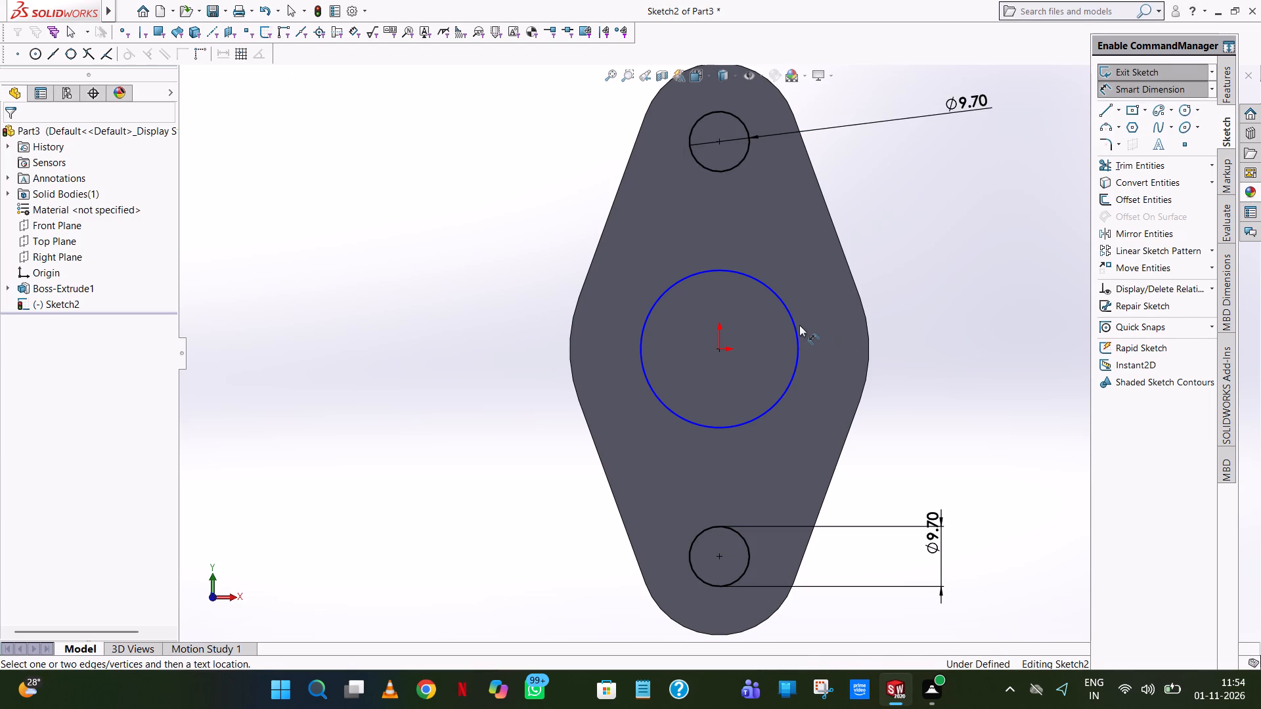
left_click(797, 324)
left_click(995, 278)
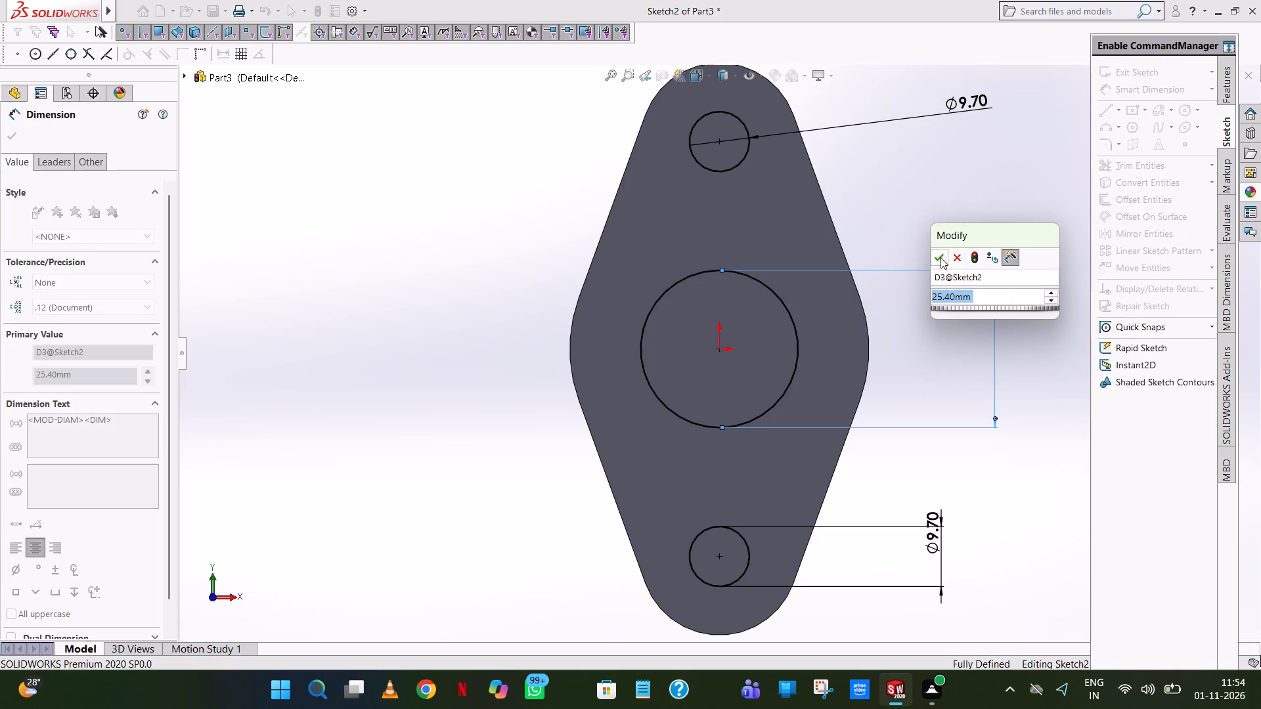
left_click(940, 257)
left_click(995, 62)
left_click(922, 163)
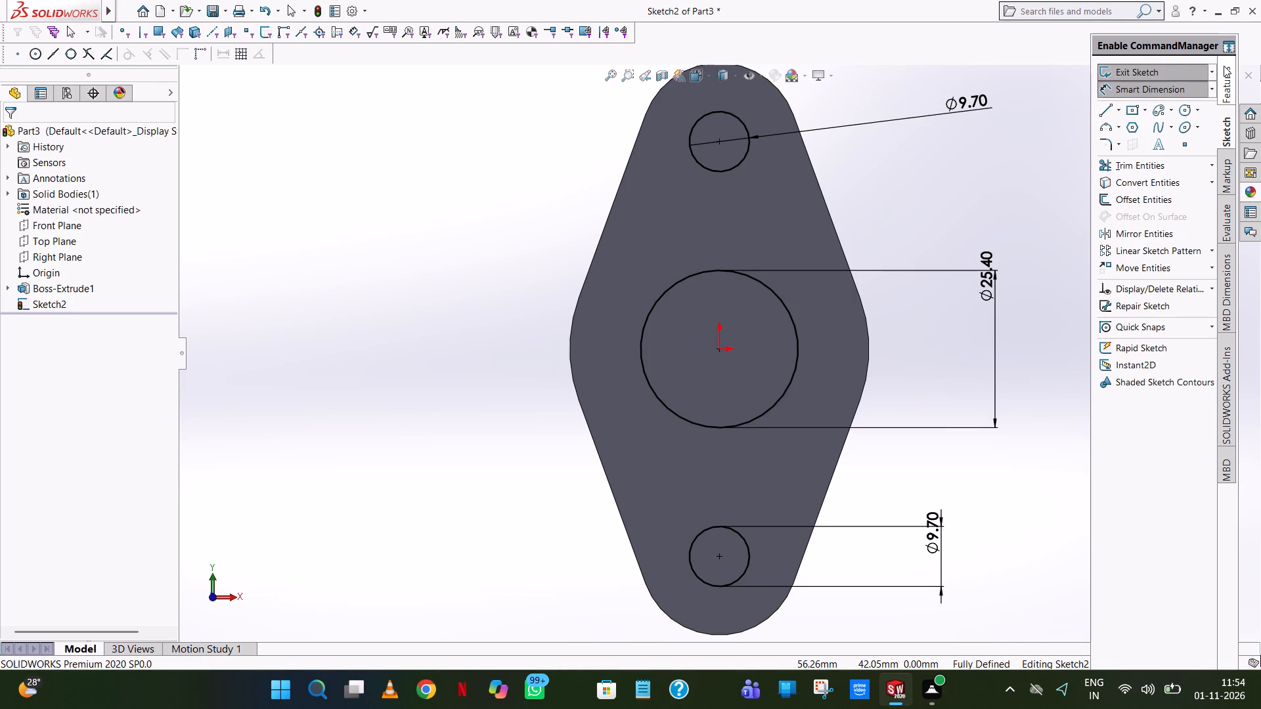
Extrude-cut the three circles completely through the flange, pulling the blind depth to 49.90 mm.
left_click(1224, 66)
left_click(1119, 158)
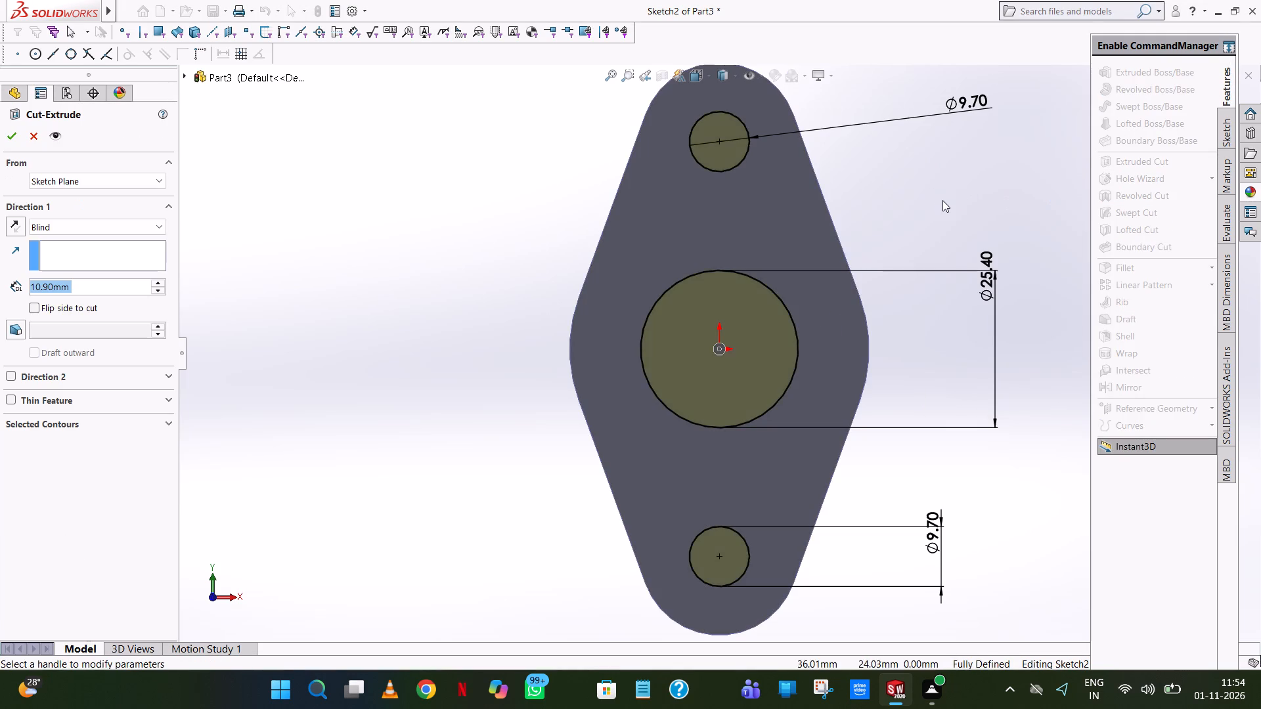
middle_click_drag(942, 200, 799, 255)
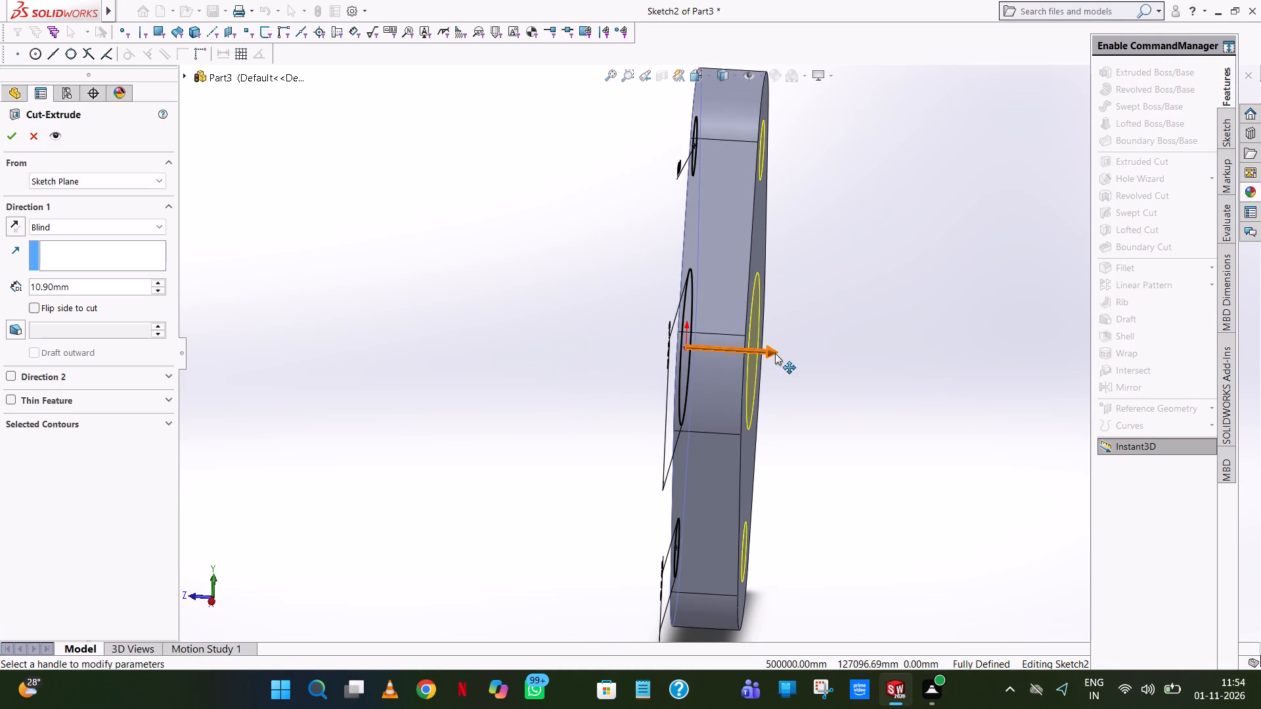
left_click_drag(775, 353, 991, 382)
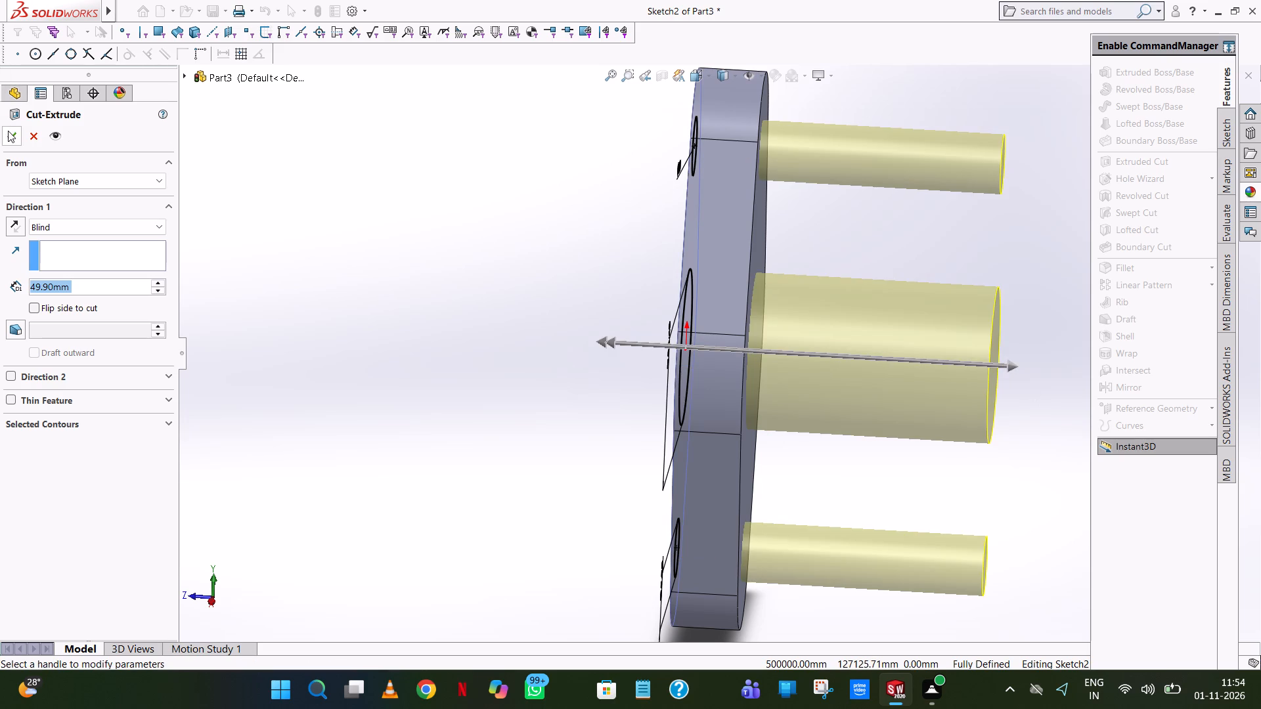
left_click(8, 131)
middle_click_drag(499, 286, 653, 252)
left_click(398, 194)
Colour the whole flange part mid-grey from the standard palette, with red 128 and green 128.
middle_click_drag(696, 309, 699, 353)
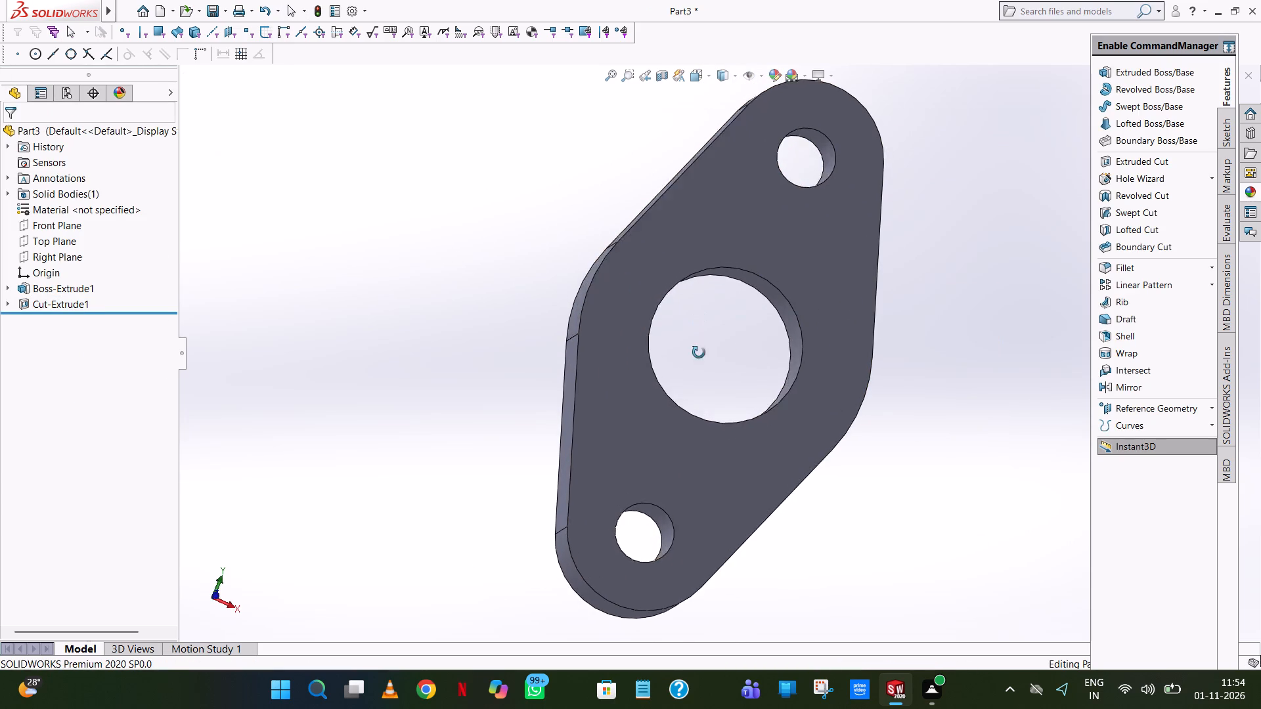
middle_click_drag(699, 353, 719, 278)
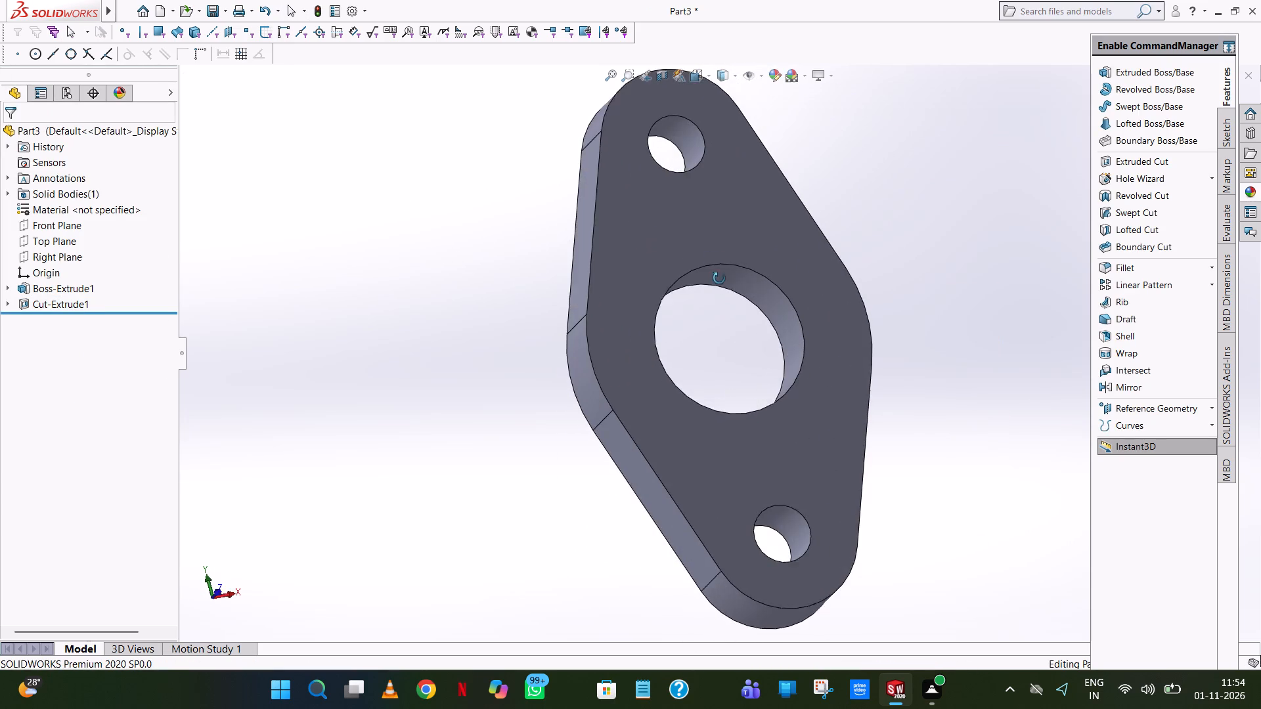
middle_click_drag(719, 278, 717, 307)
right_click(740, 203)
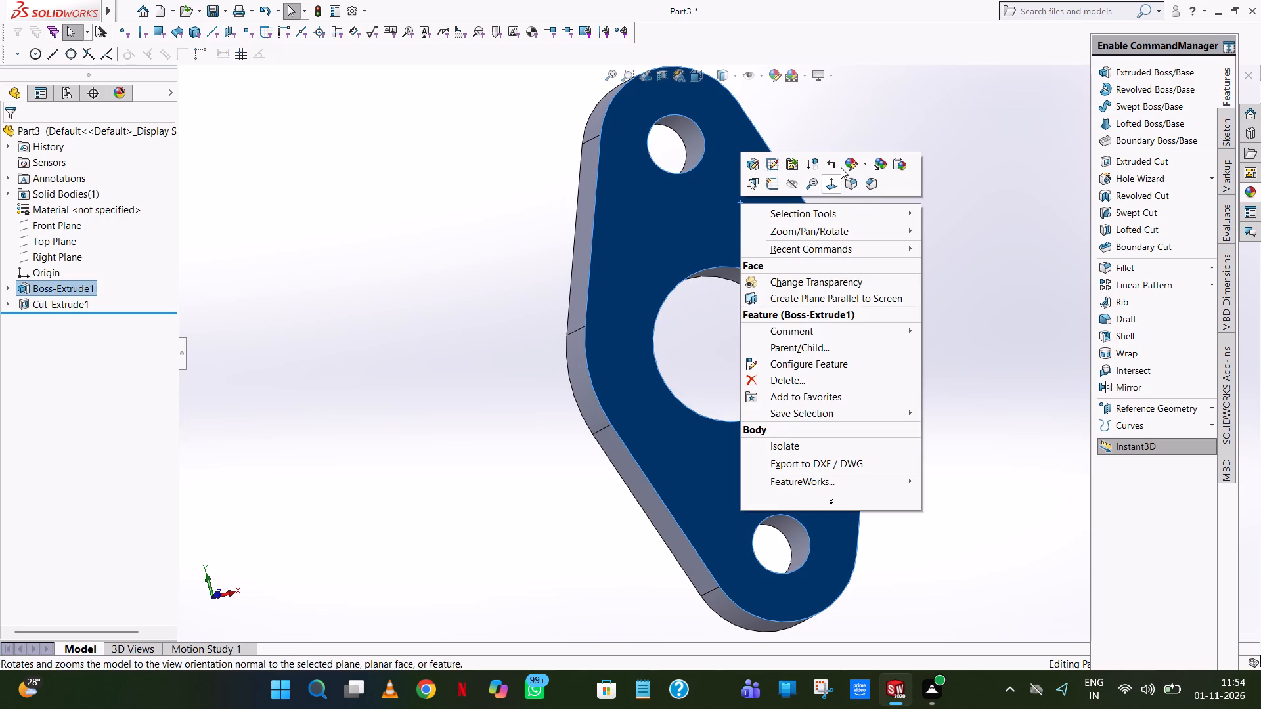
left_click(847, 164)
left_click(867, 238)
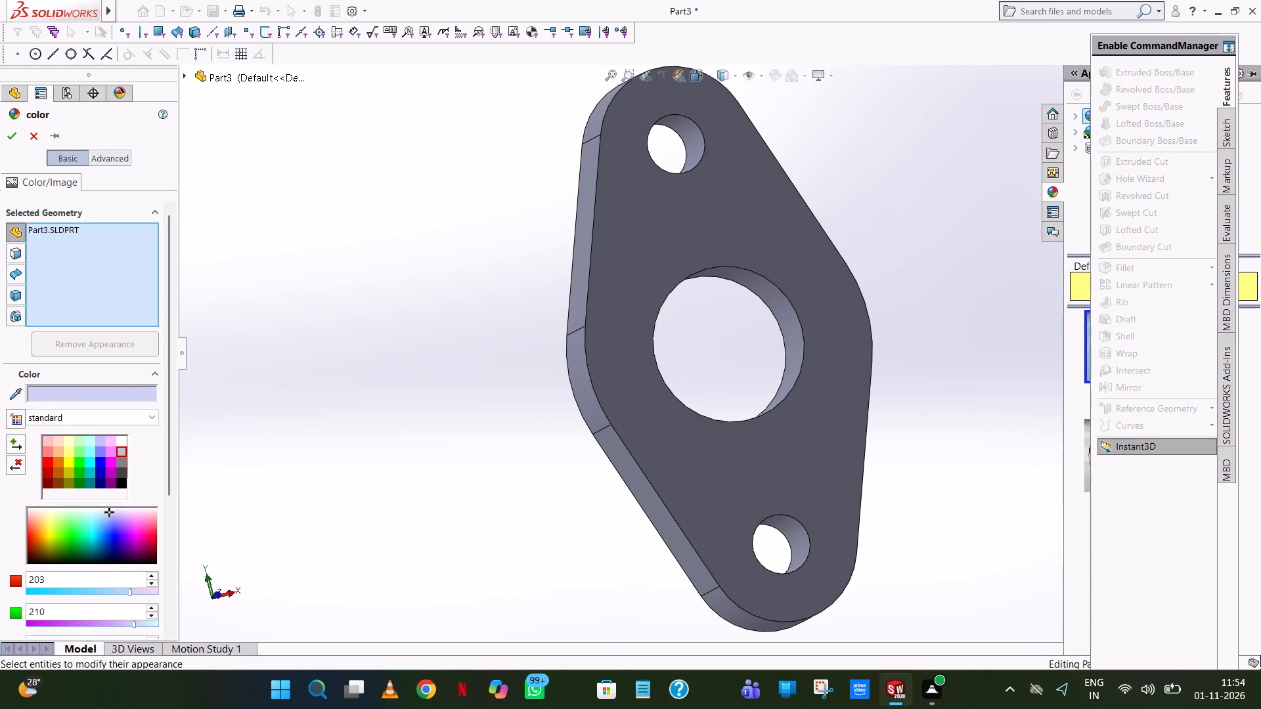
left_click(118, 460)
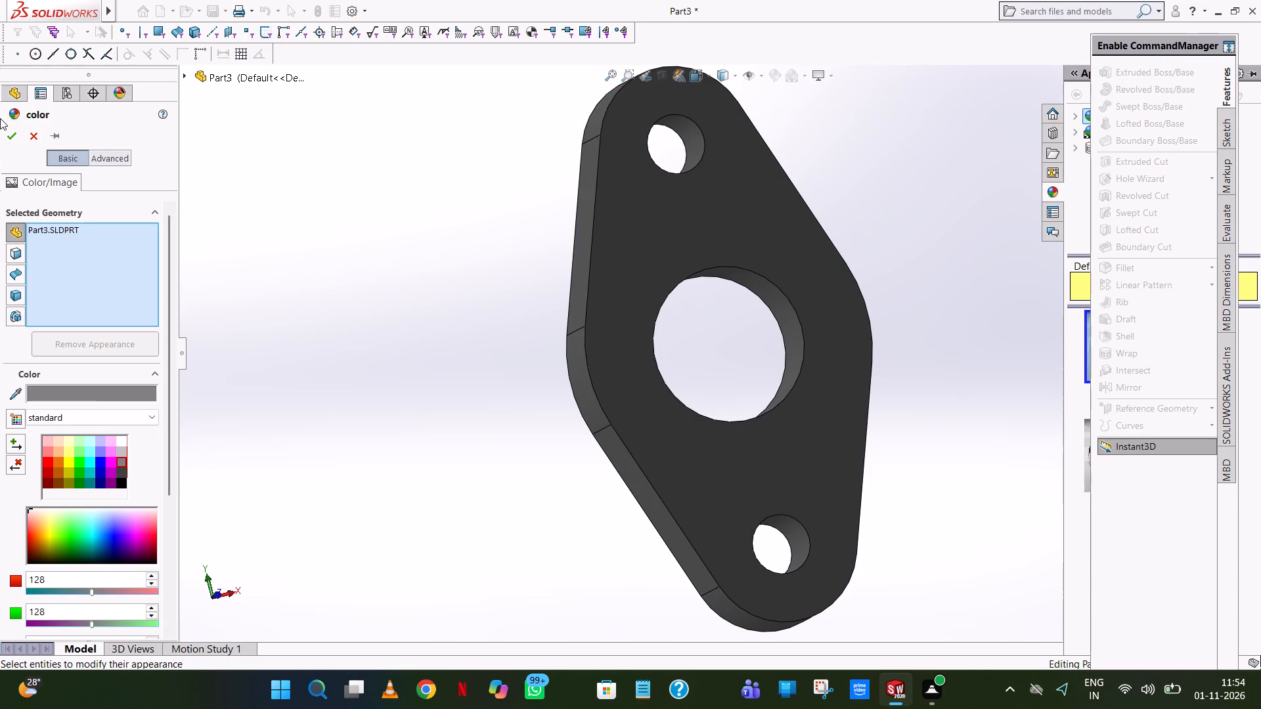
left_click(7, 133)
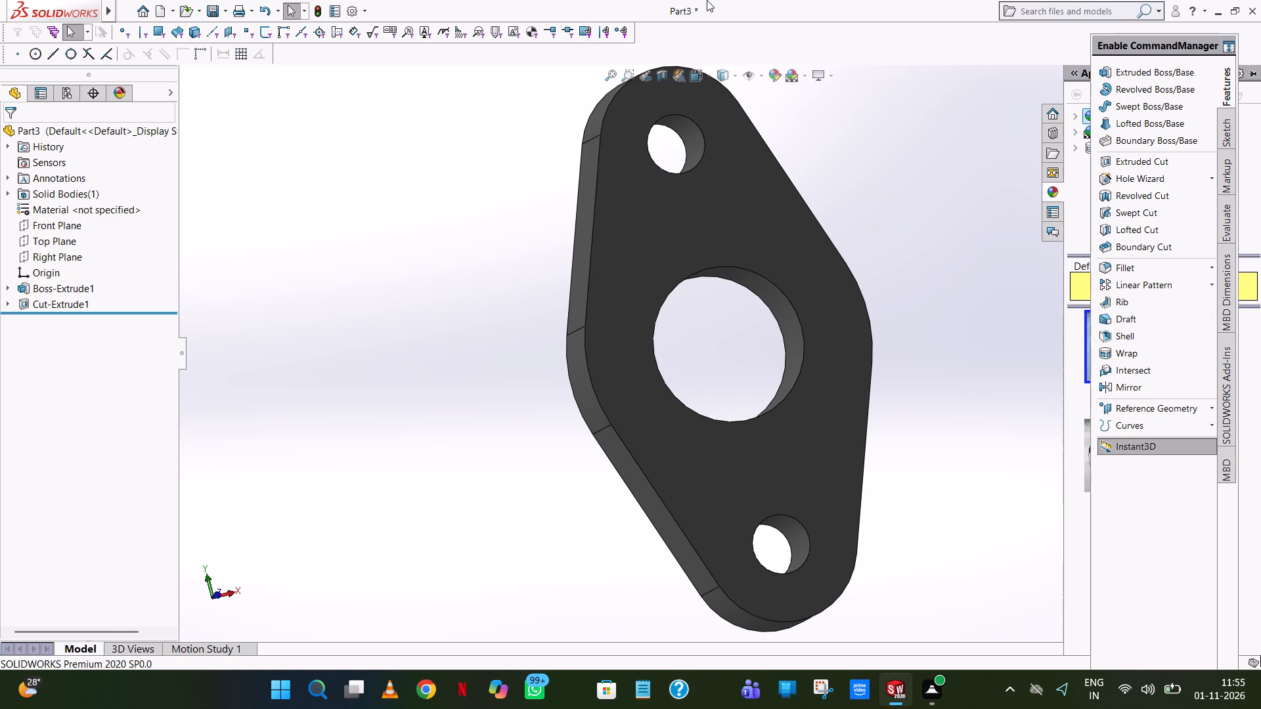
Save the part as "thermostat flenge" in the water control valve folder.
left_click(211, 11)
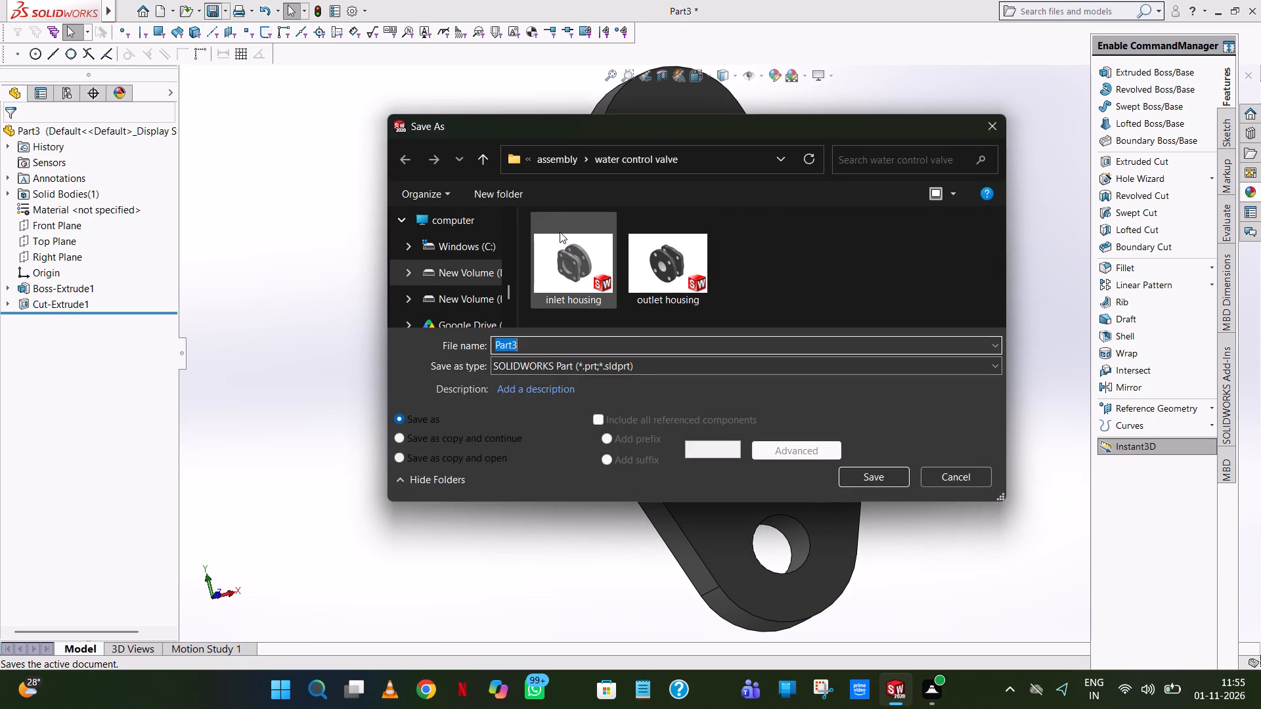
type("th")
type("er")
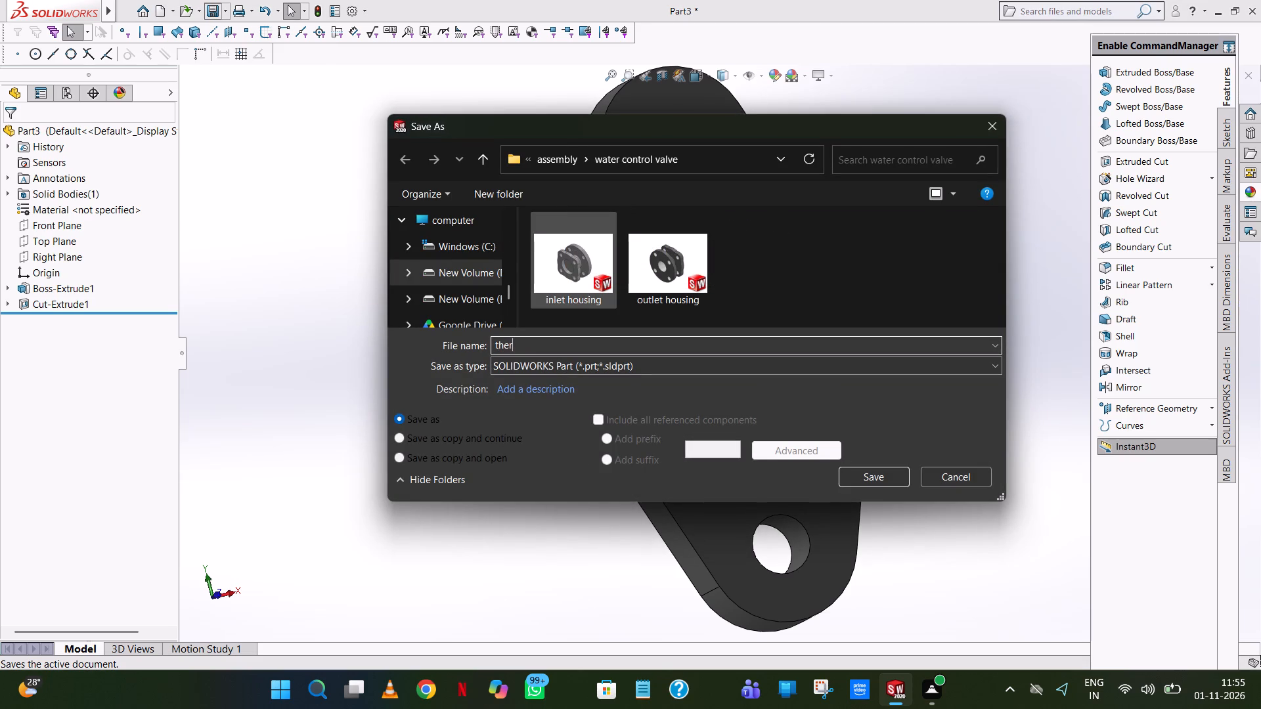
type("mo")
type("stat")
key("space")
type("fl")
key("e")
type("nge")
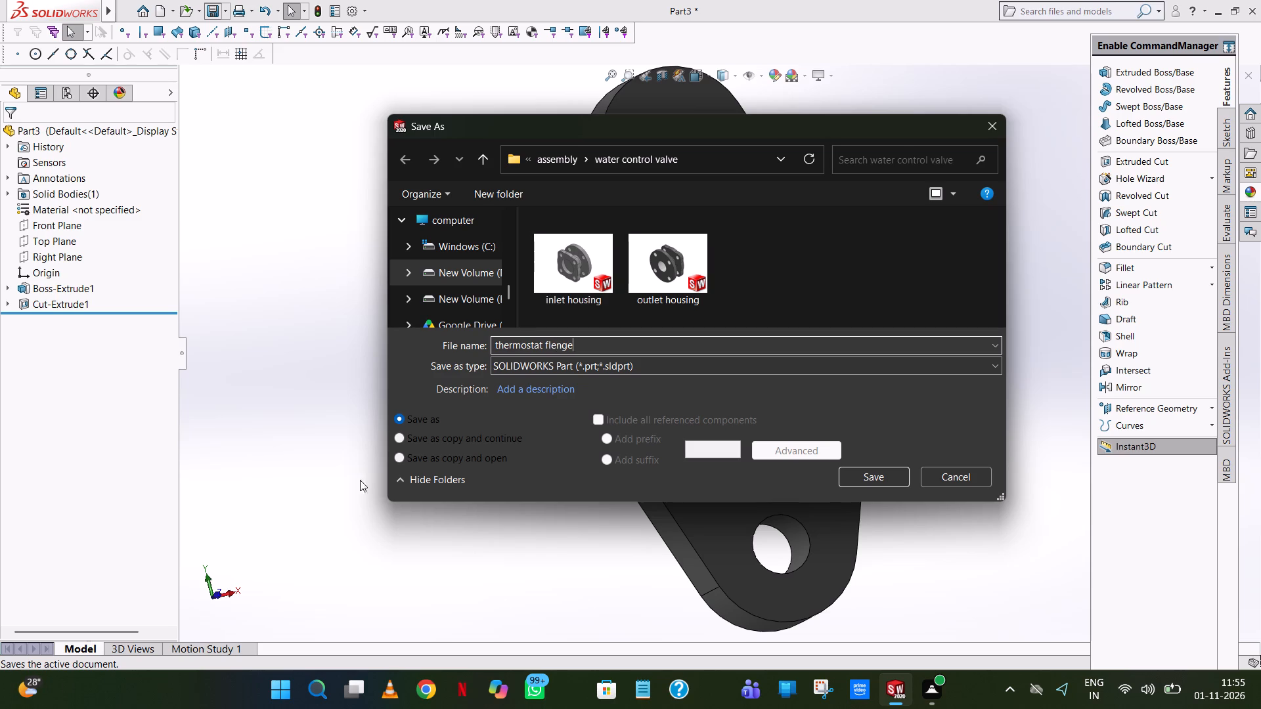
left_click(885, 476)
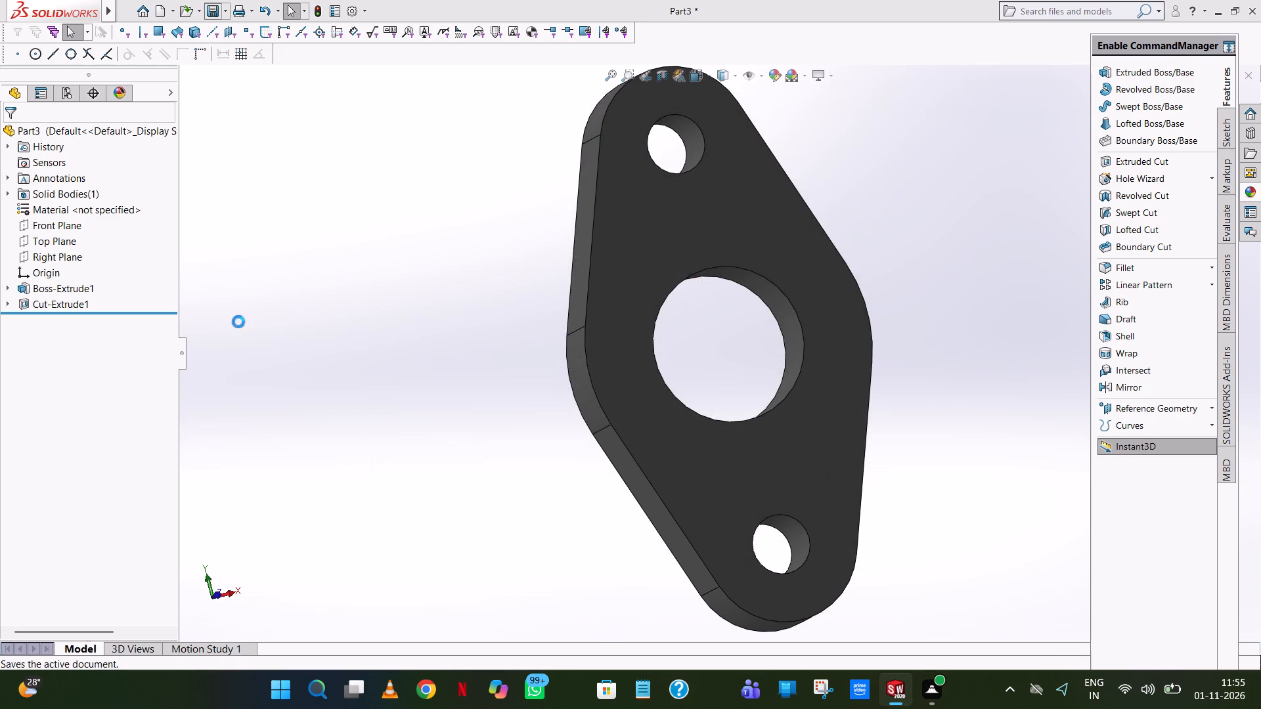
Save a PDF copy of the thermostat flenge part in the water control valve folder.
left_click(221, 9)
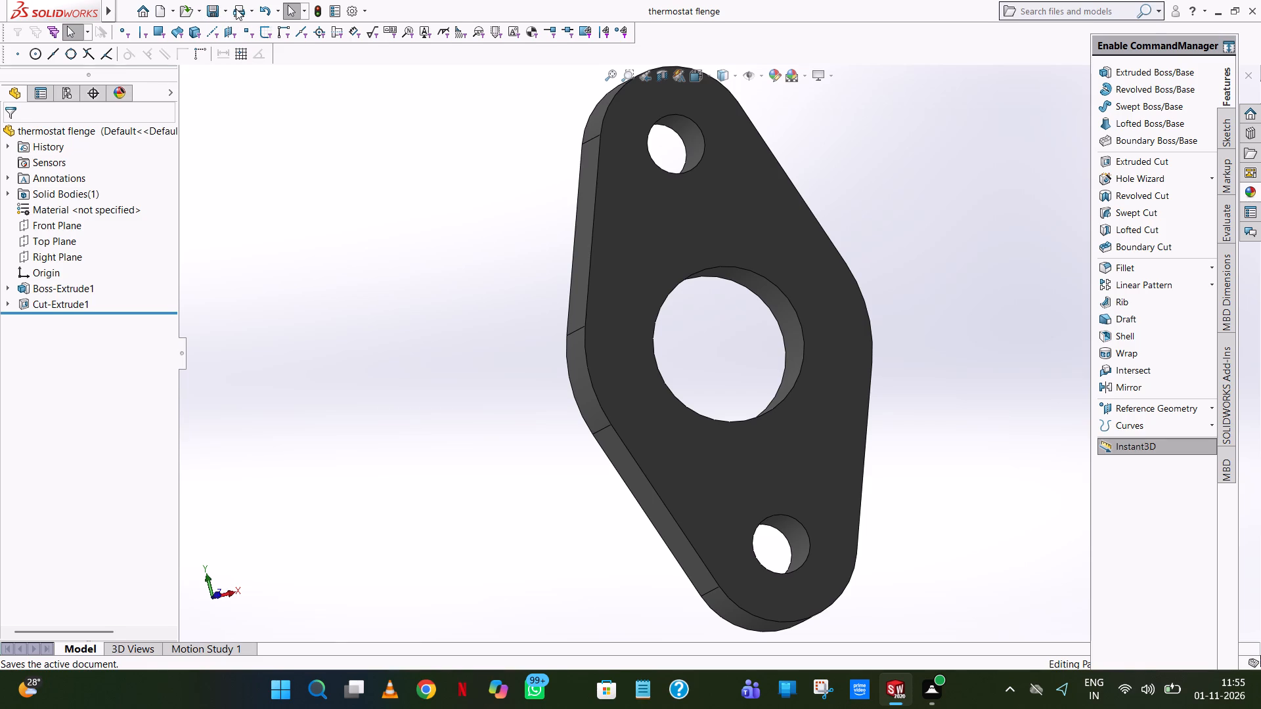
left_click(225, 1)
left_click(232, 11)
left_click(246, 53)
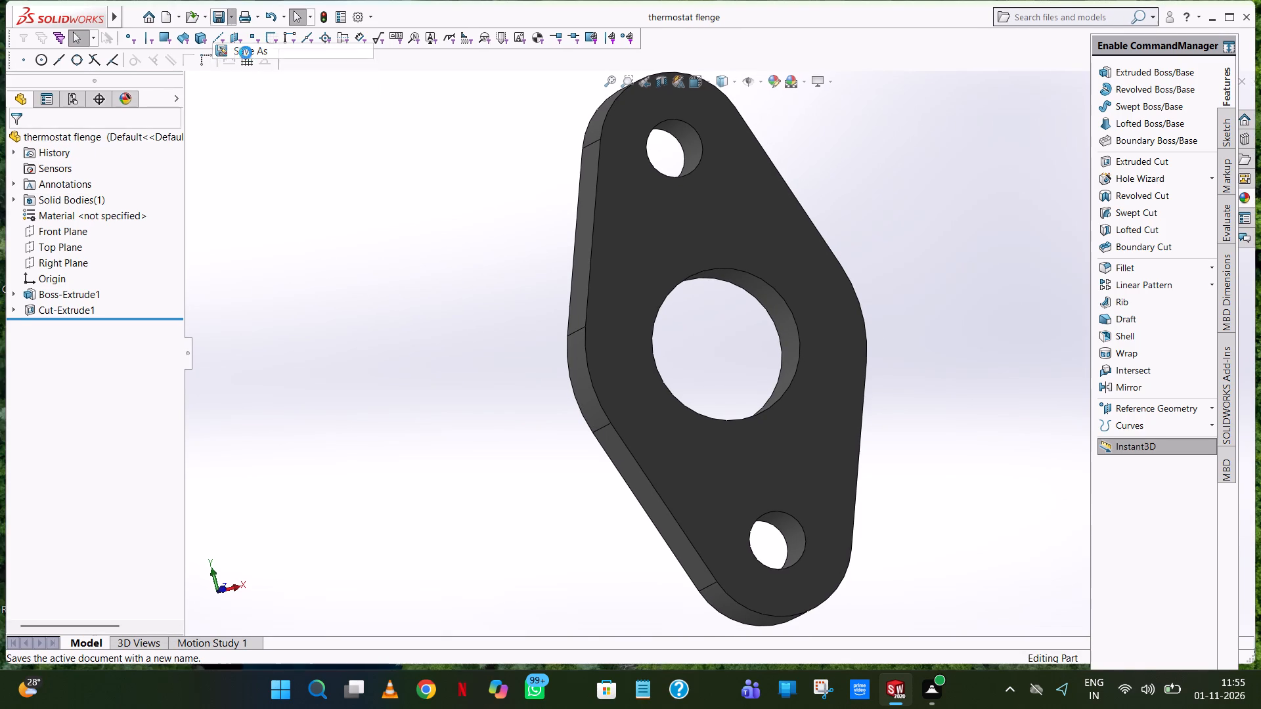
left_click(803, 364)
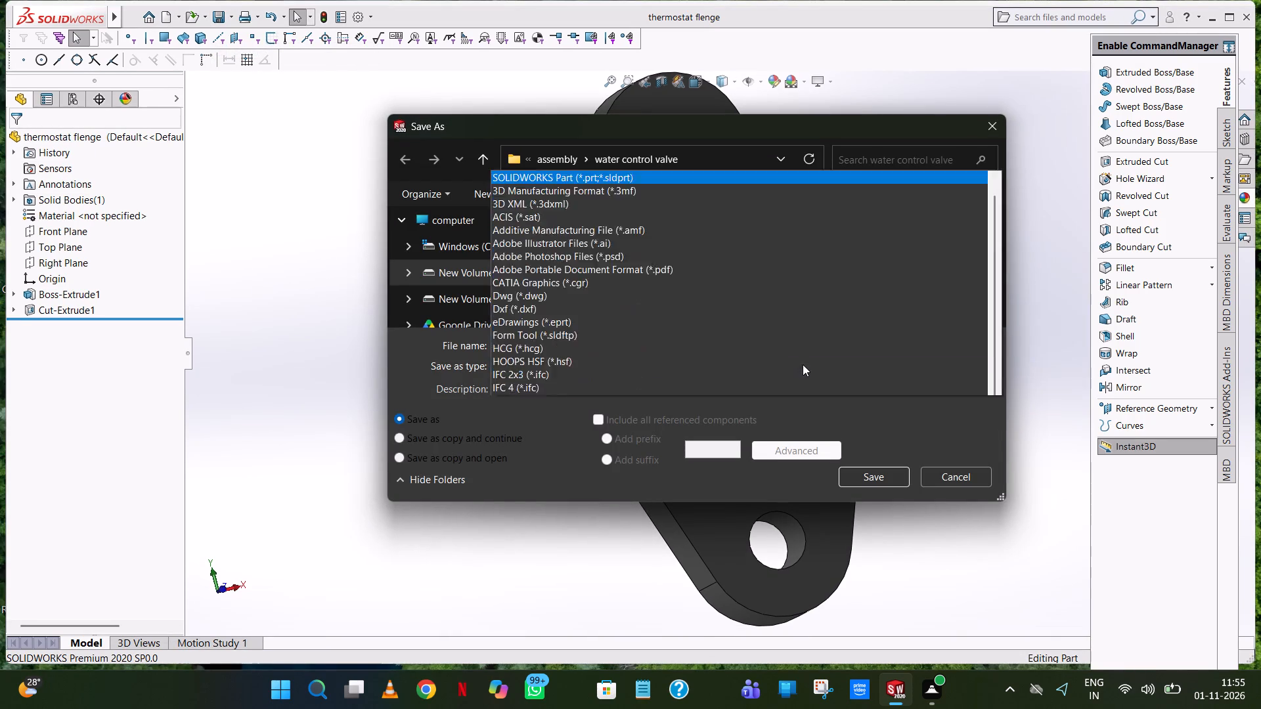
left_click(793, 103)
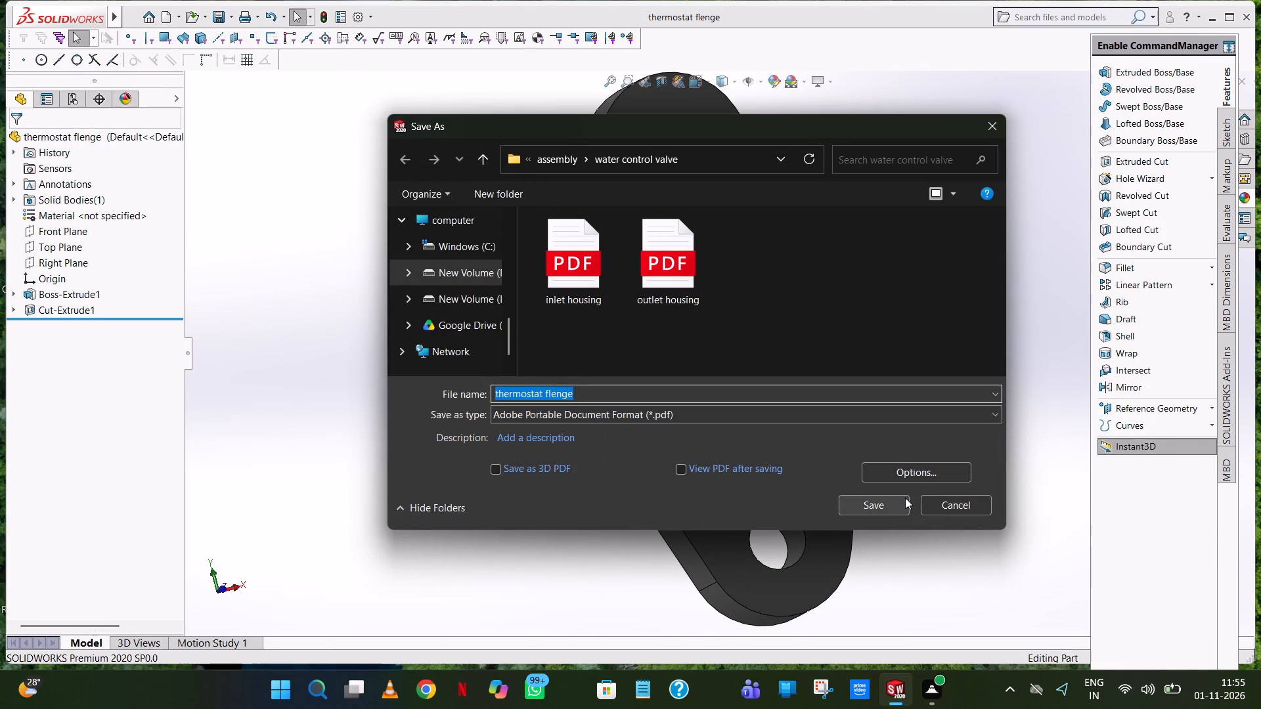
left_click(877, 498)
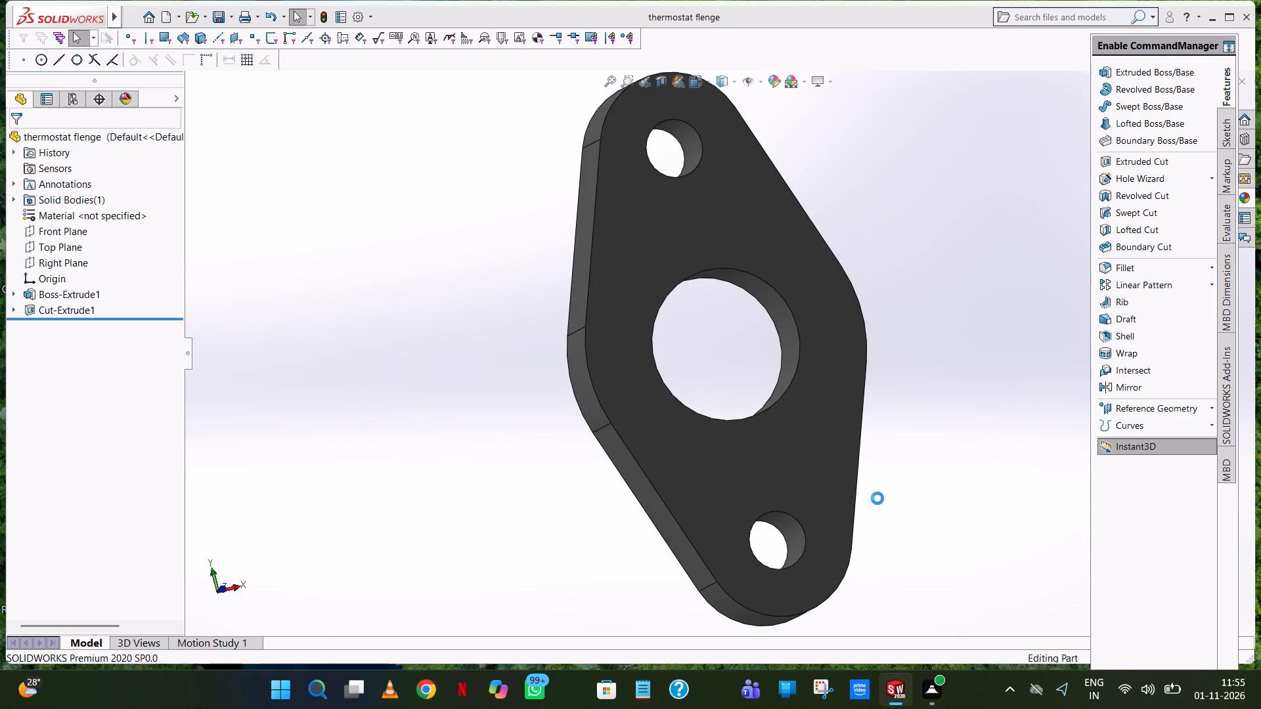
left_click(1226, 14)
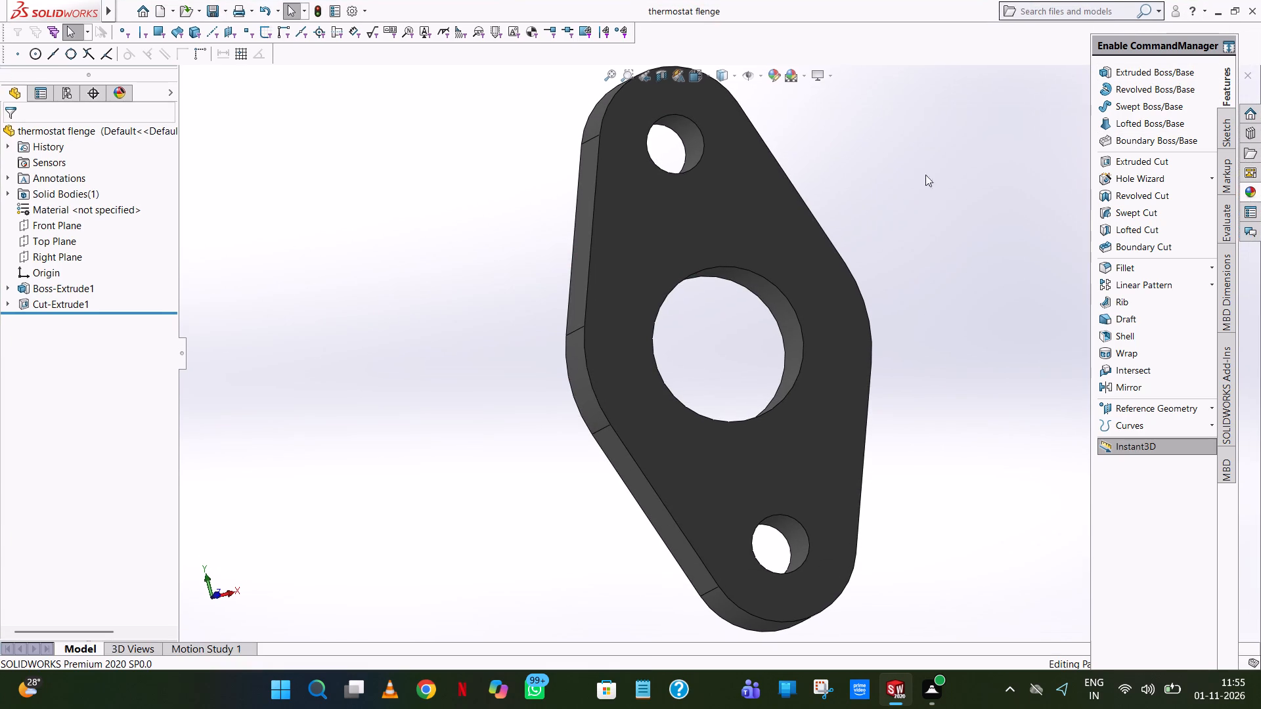
Create a new part document.
left_click(159, 8)
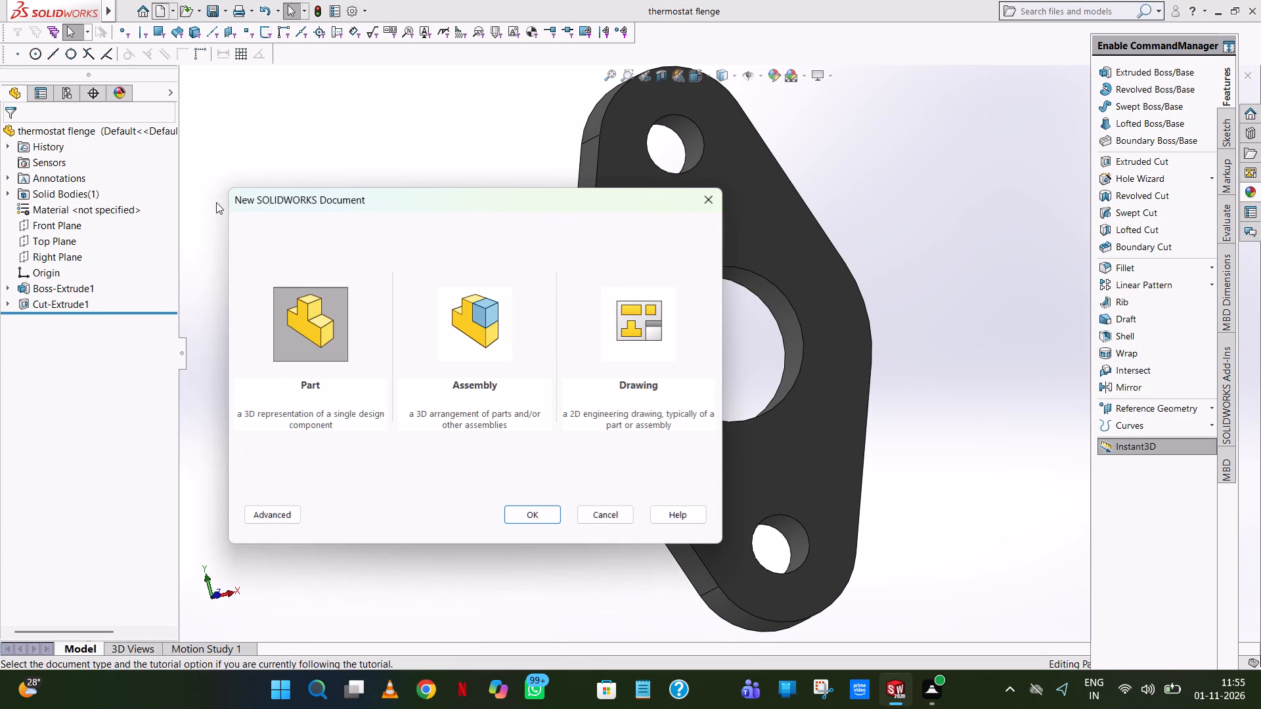
double_click(317, 330)
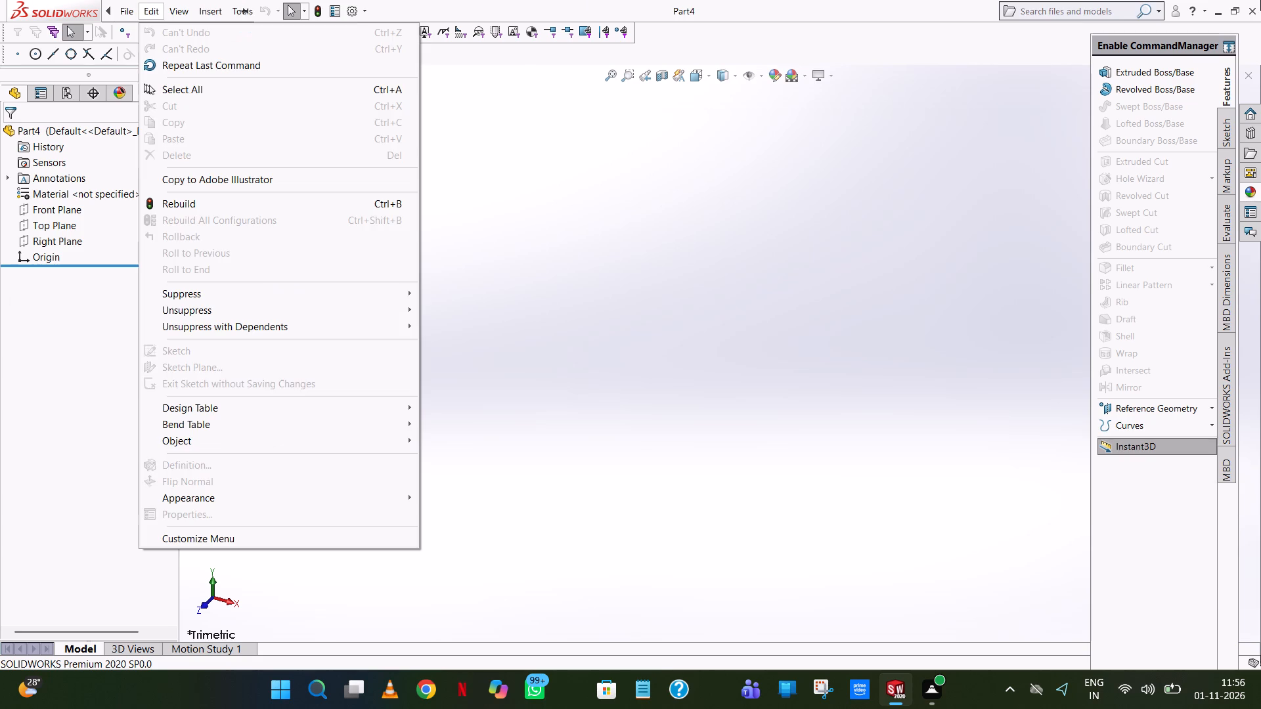
left_click(791, 317)
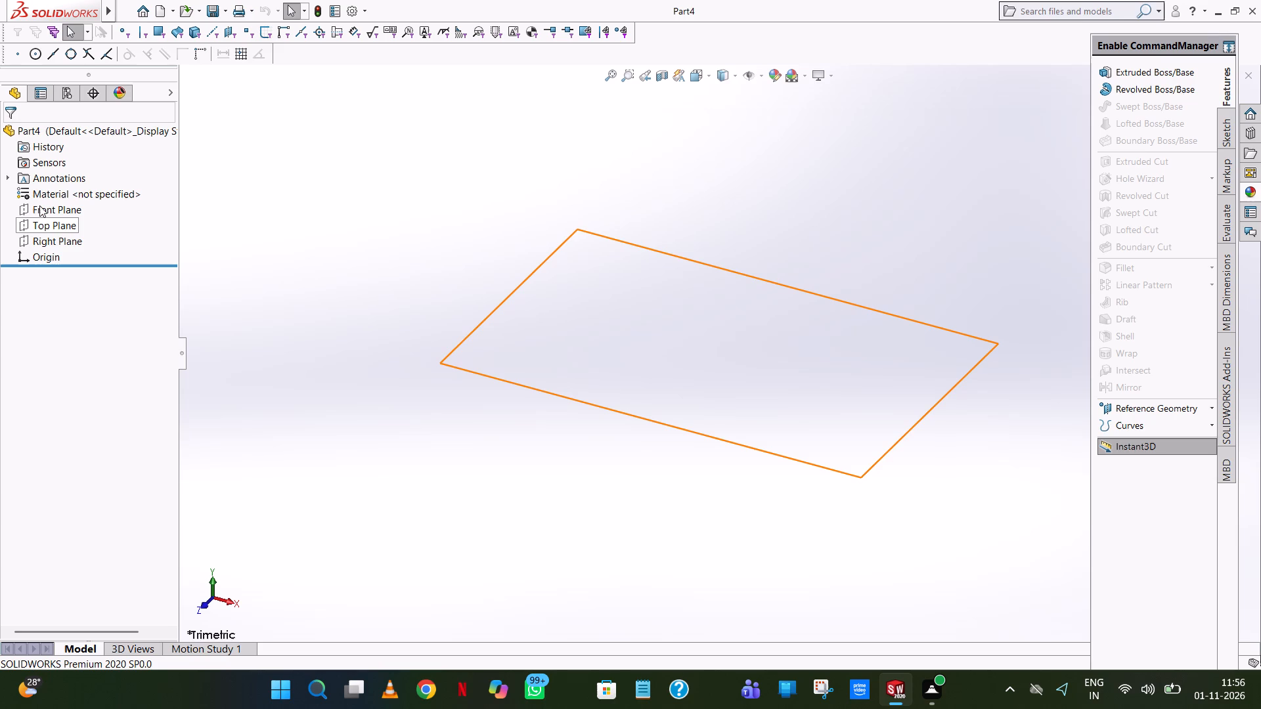
In a new sketch on the Top Plane, draw a circle of radius 25.4/2 mm centred on the origin.
left_click(47, 232)
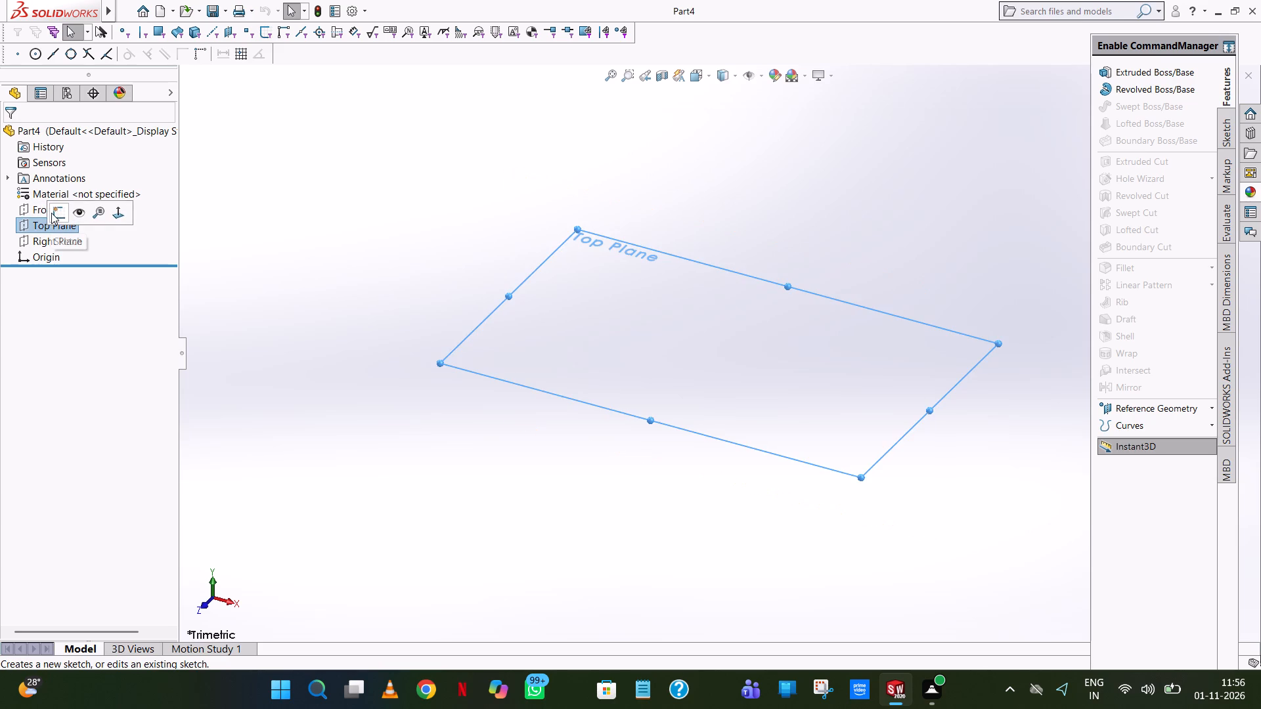
left_click(52, 212)
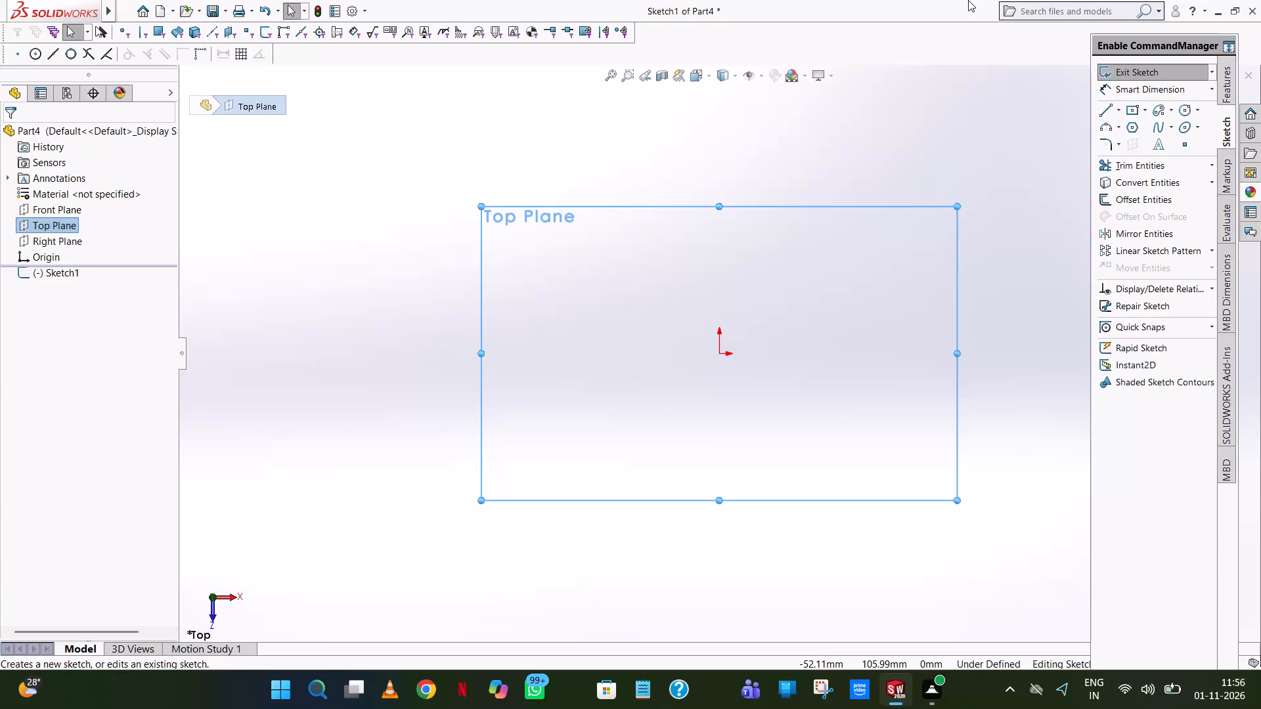
left_click_drag(975, 0, 998, 1)
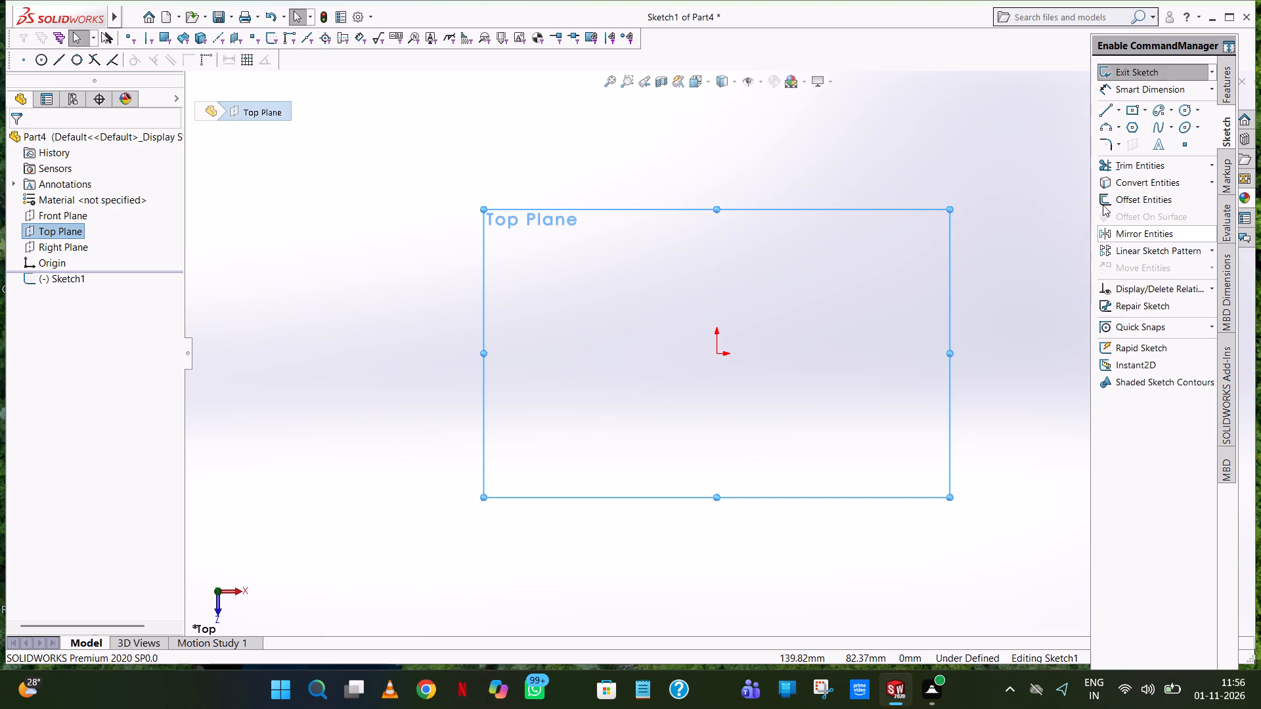
left_click(1187, 107)
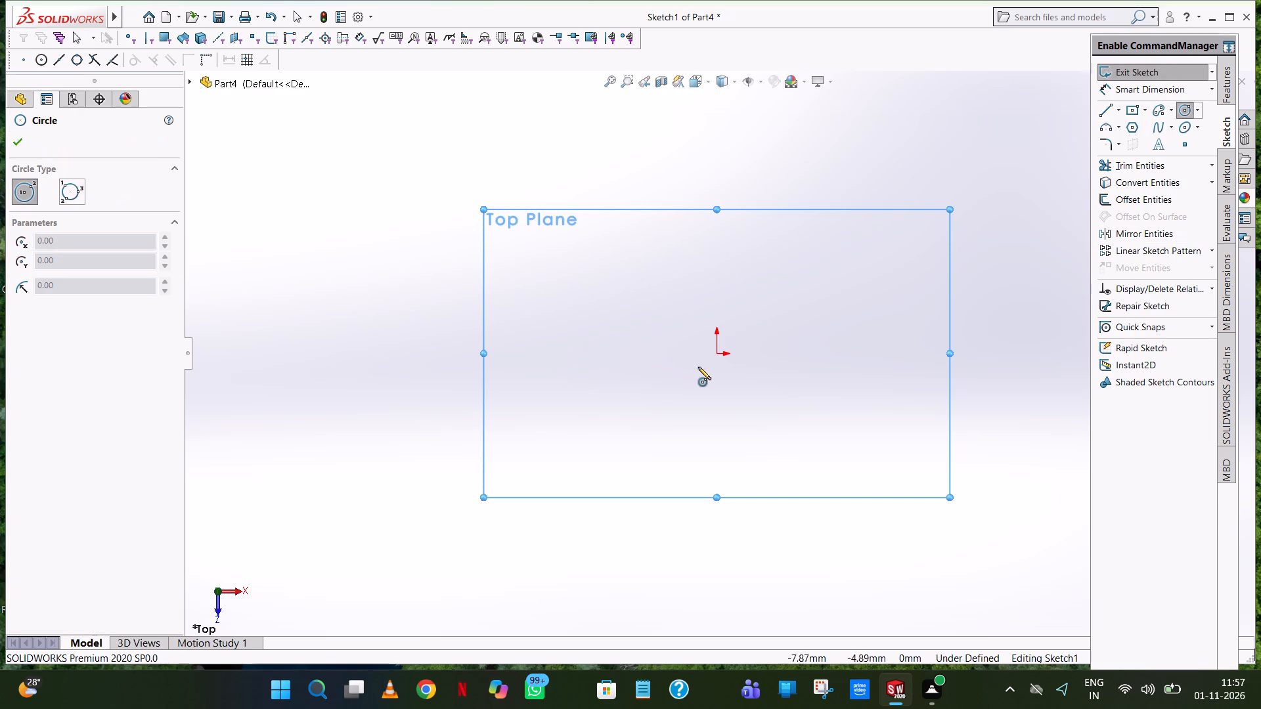
left_click(719, 356)
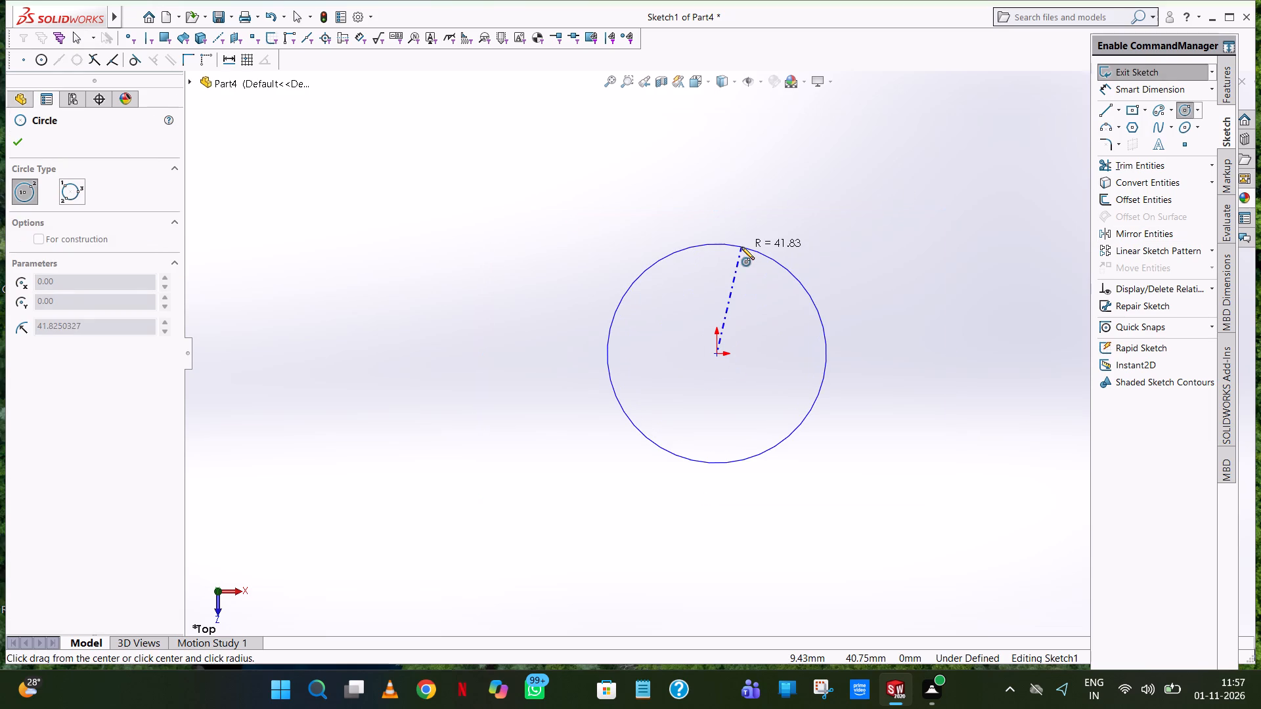
left_click(742, 246)
type("25.4/2")
key("Return")
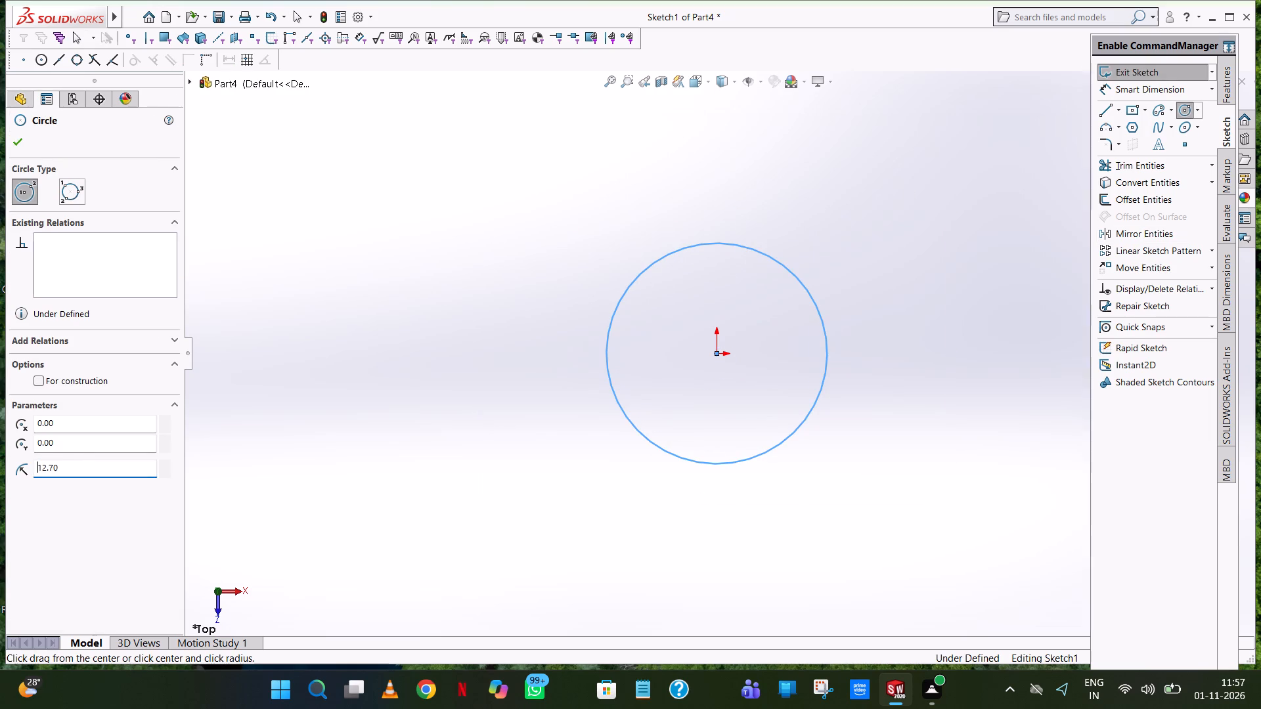
Dimension the circle's diameter in the base sketch.
right_click(742, 246)
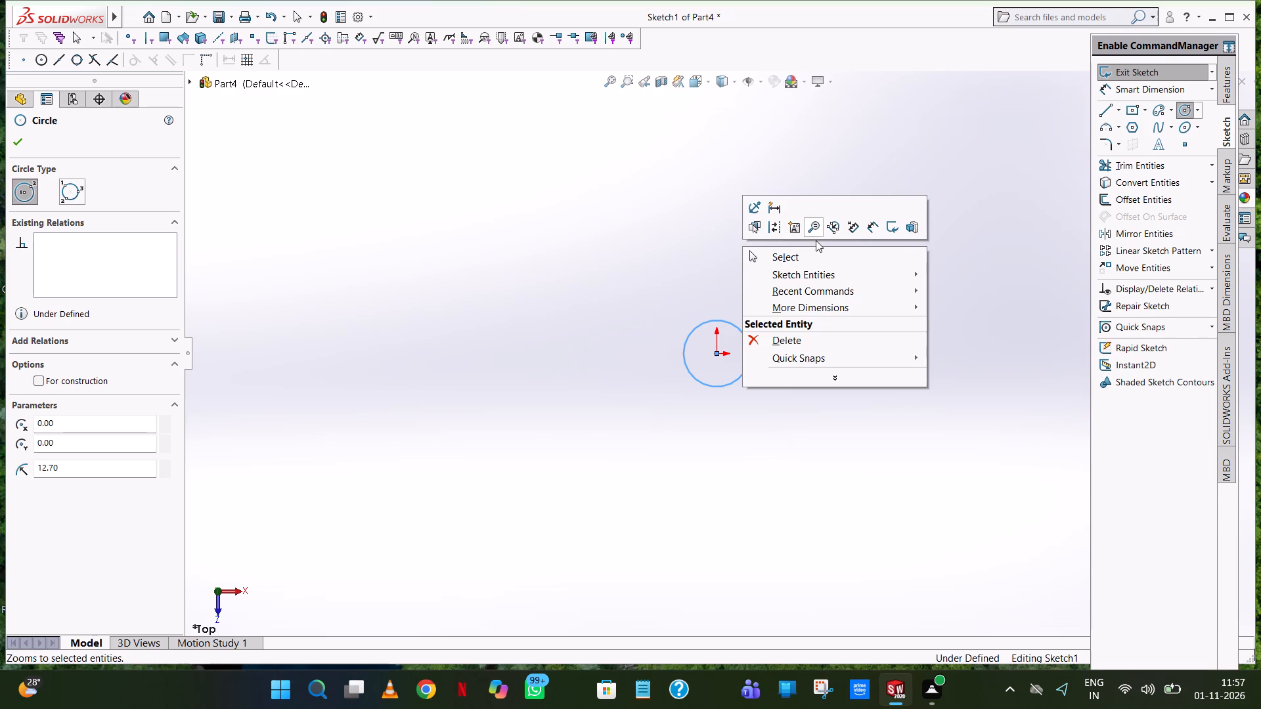
double_click(808, 251)
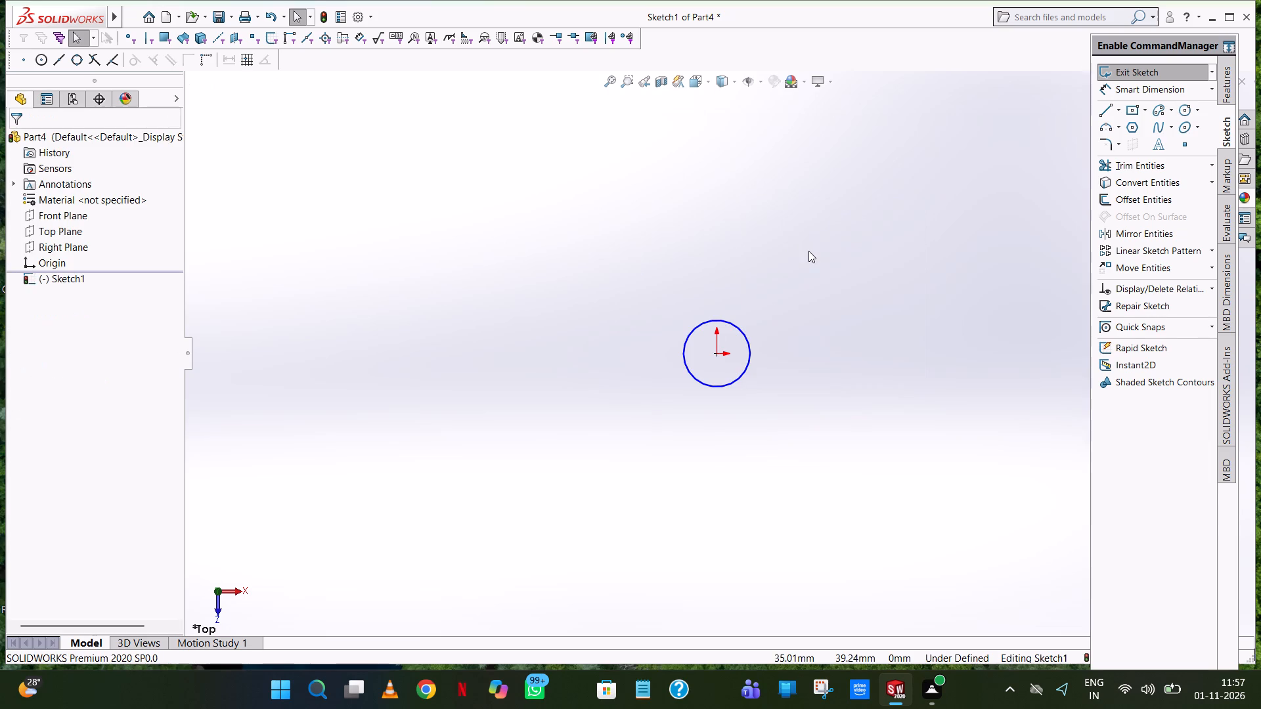
left_click(1161, 89)
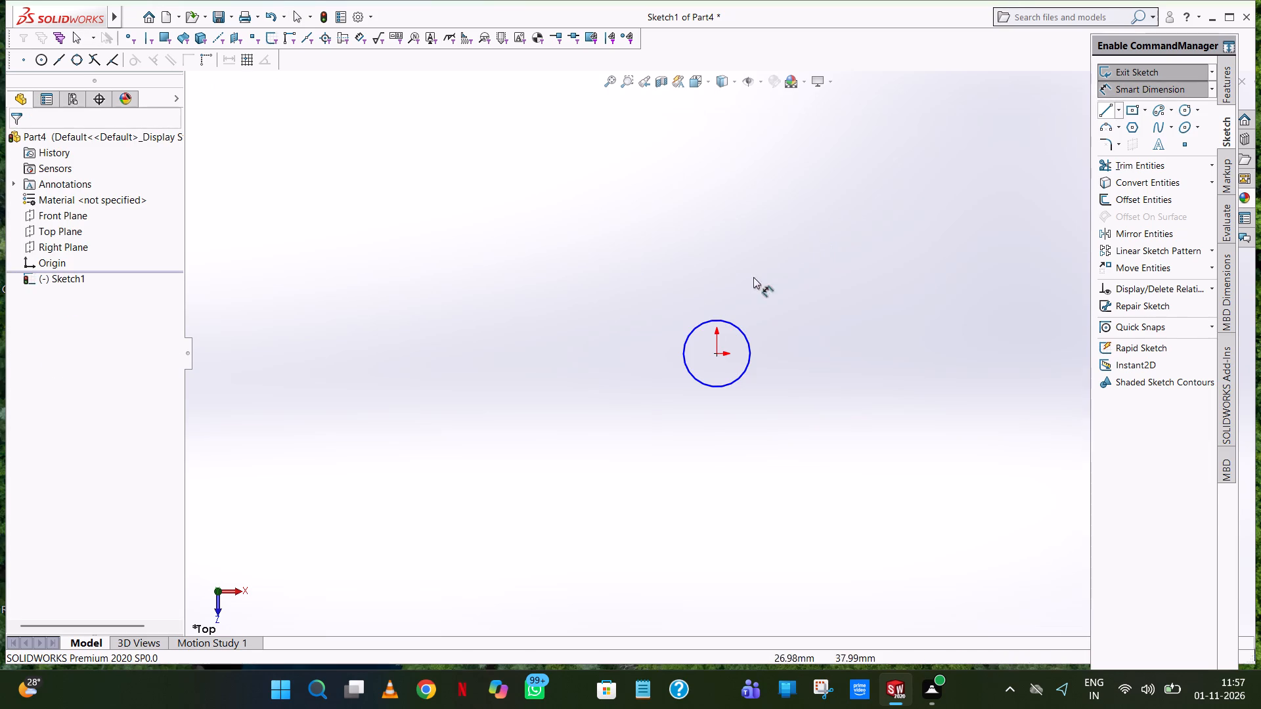
left_click(686, 333)
left_click(691, 338)
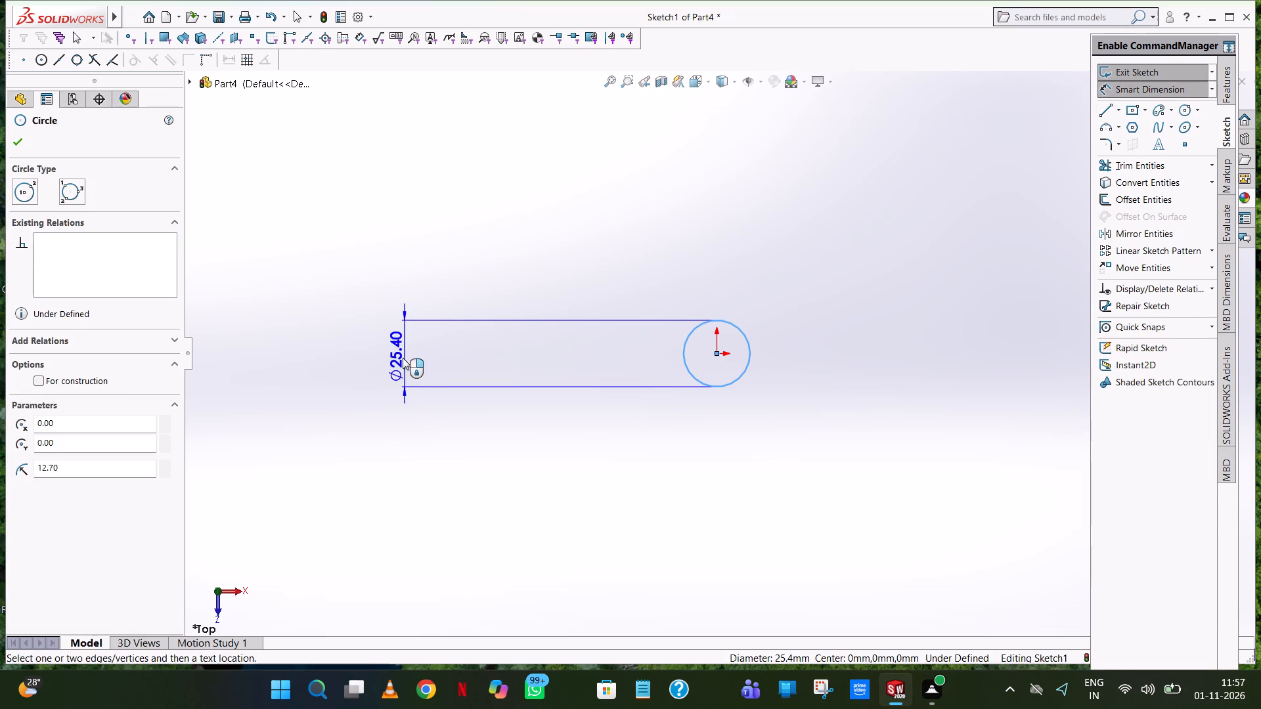
left_click(402, 358)
left_click(354, 339)
left_click(650, 231)
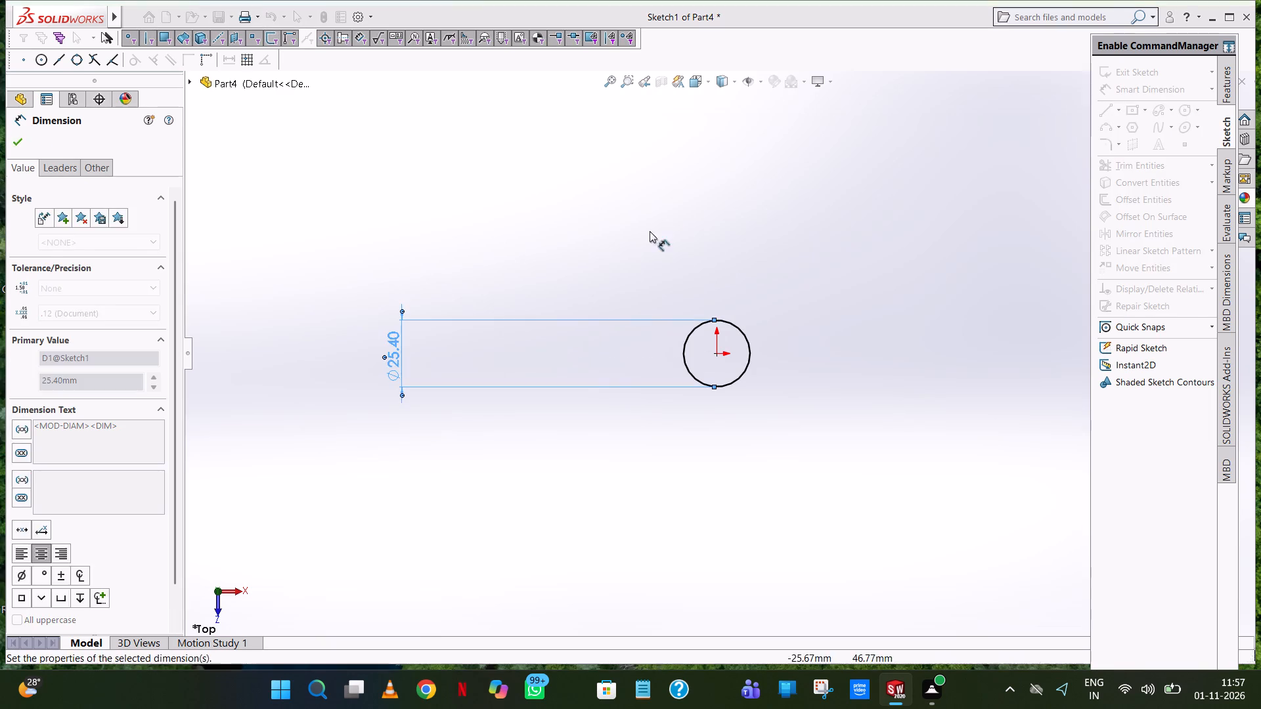
Extrude the circle as a blind boss with a depth of 59.3+31.0 mm.
left_click(1226, 77)
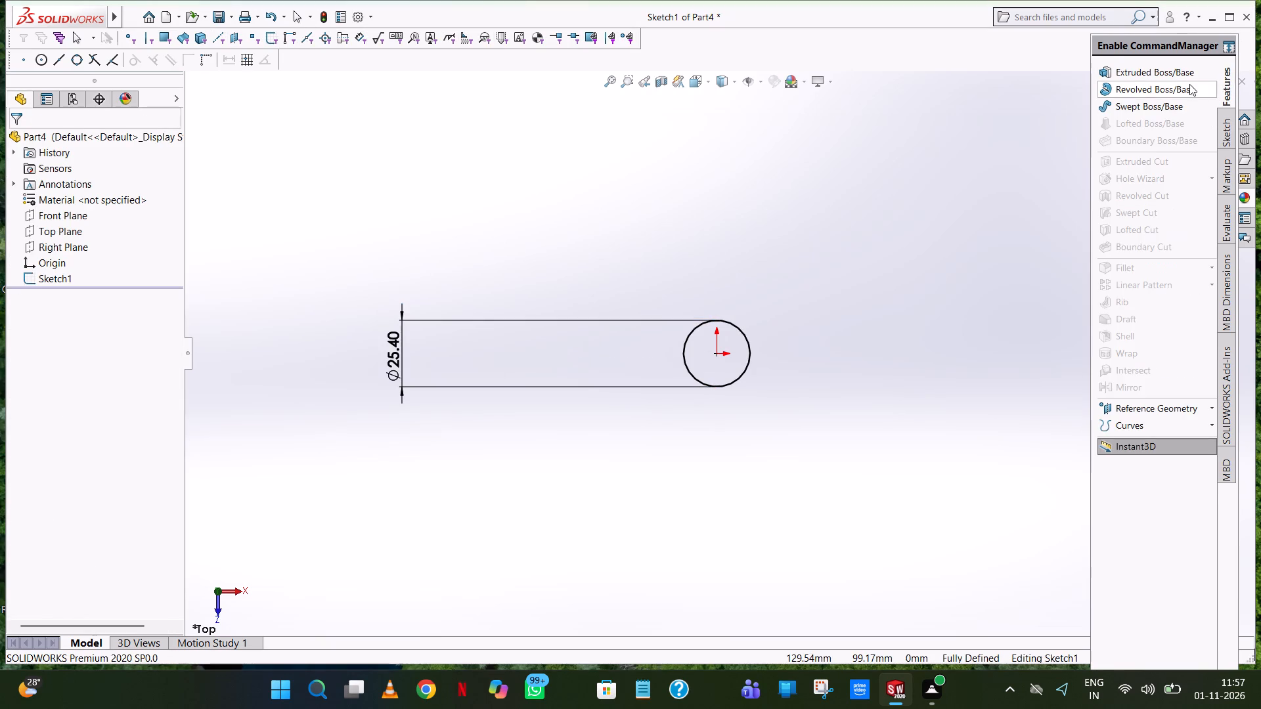
left_click(1187, 75)
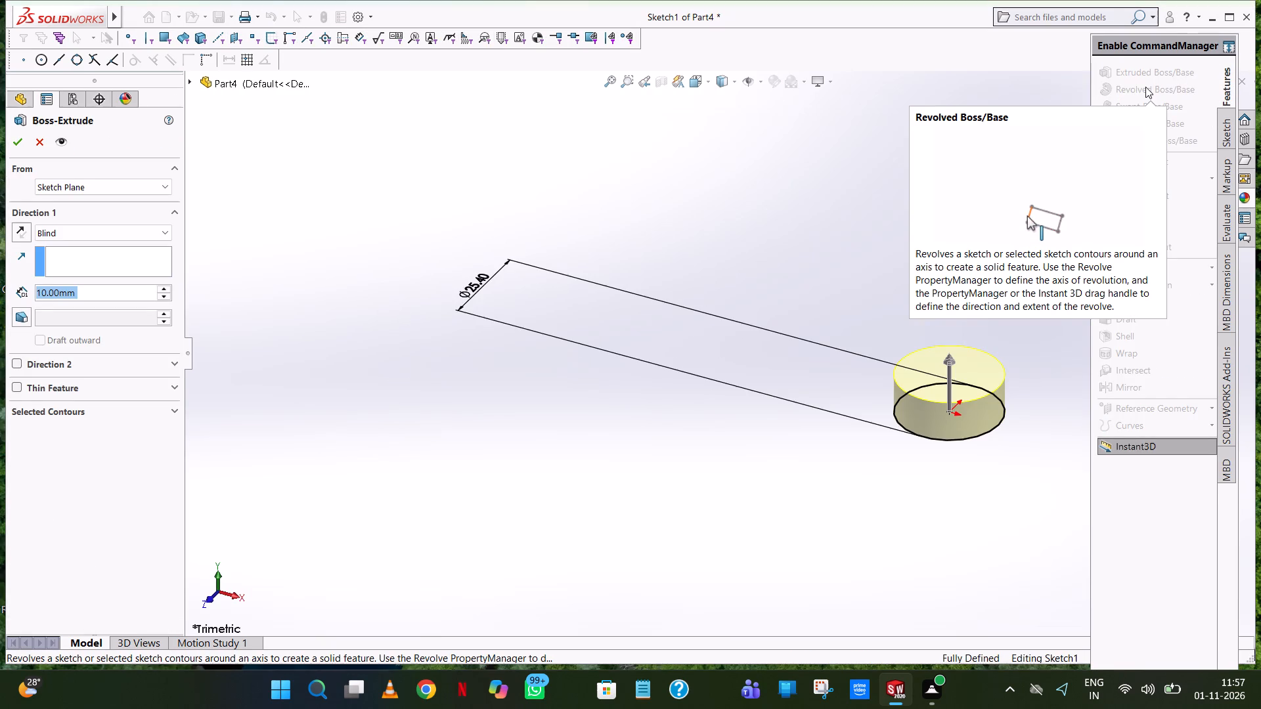
type("59.3")
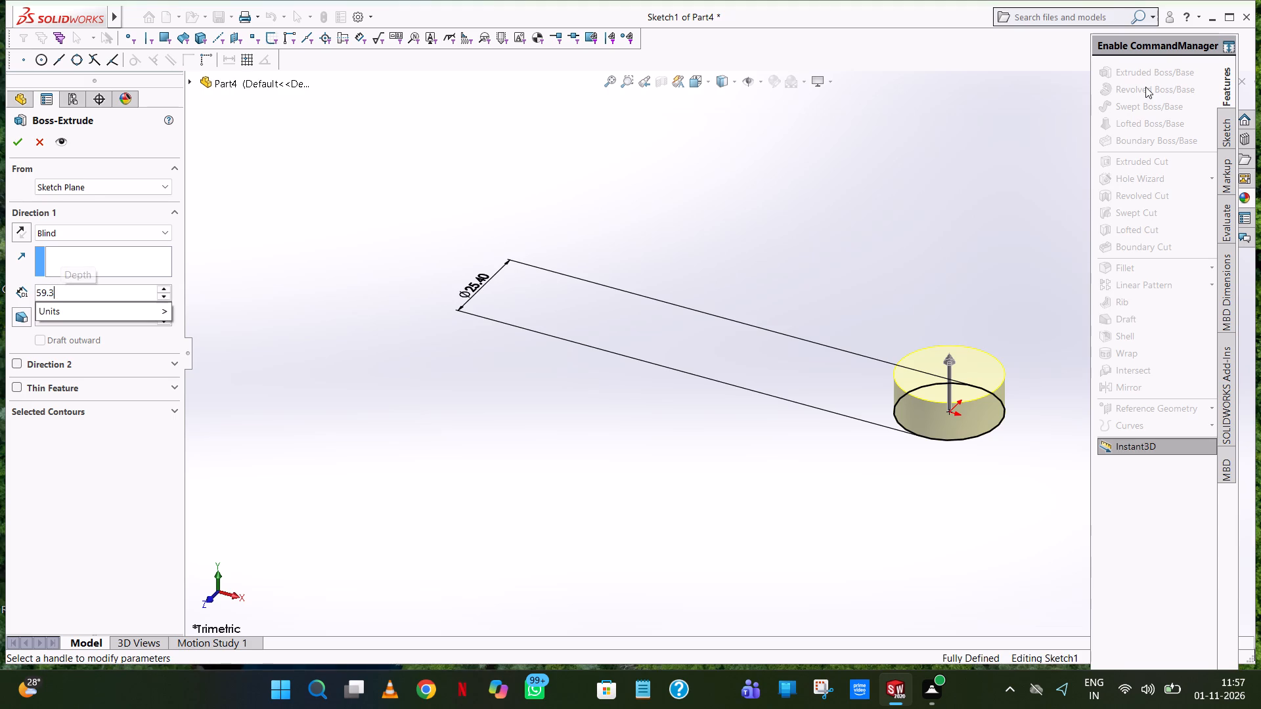
key("plus")
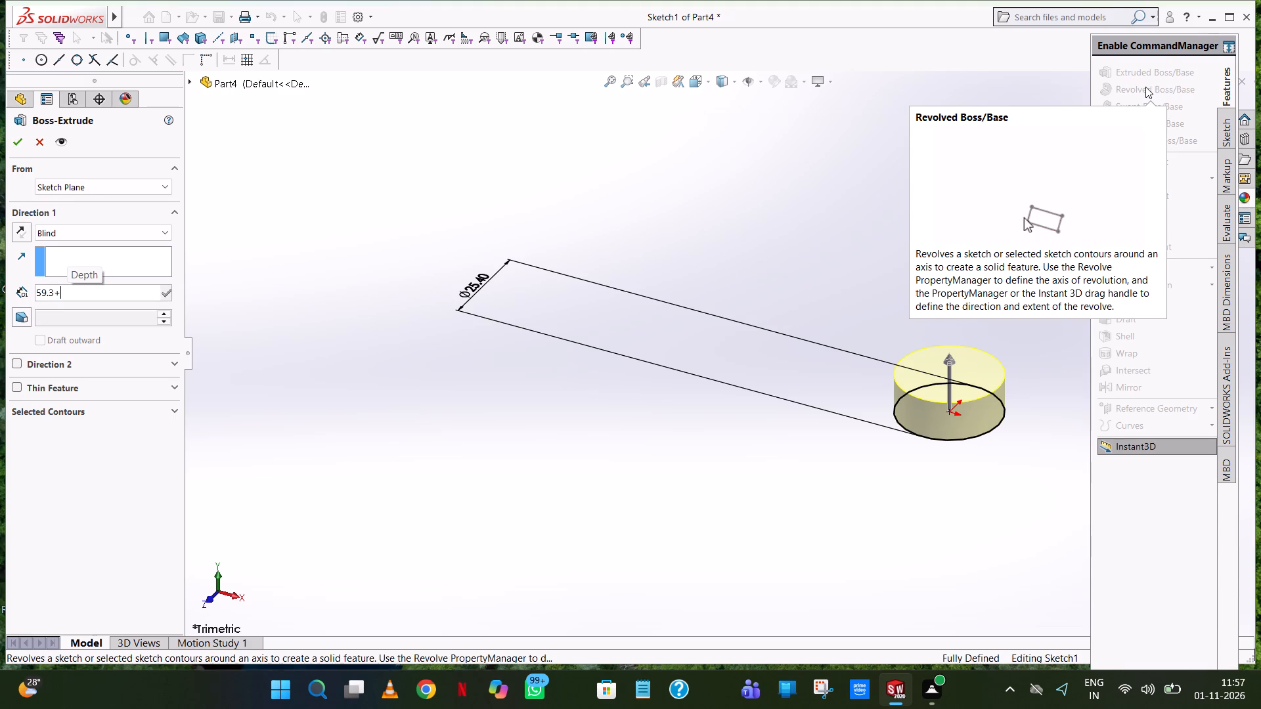
type("31.")
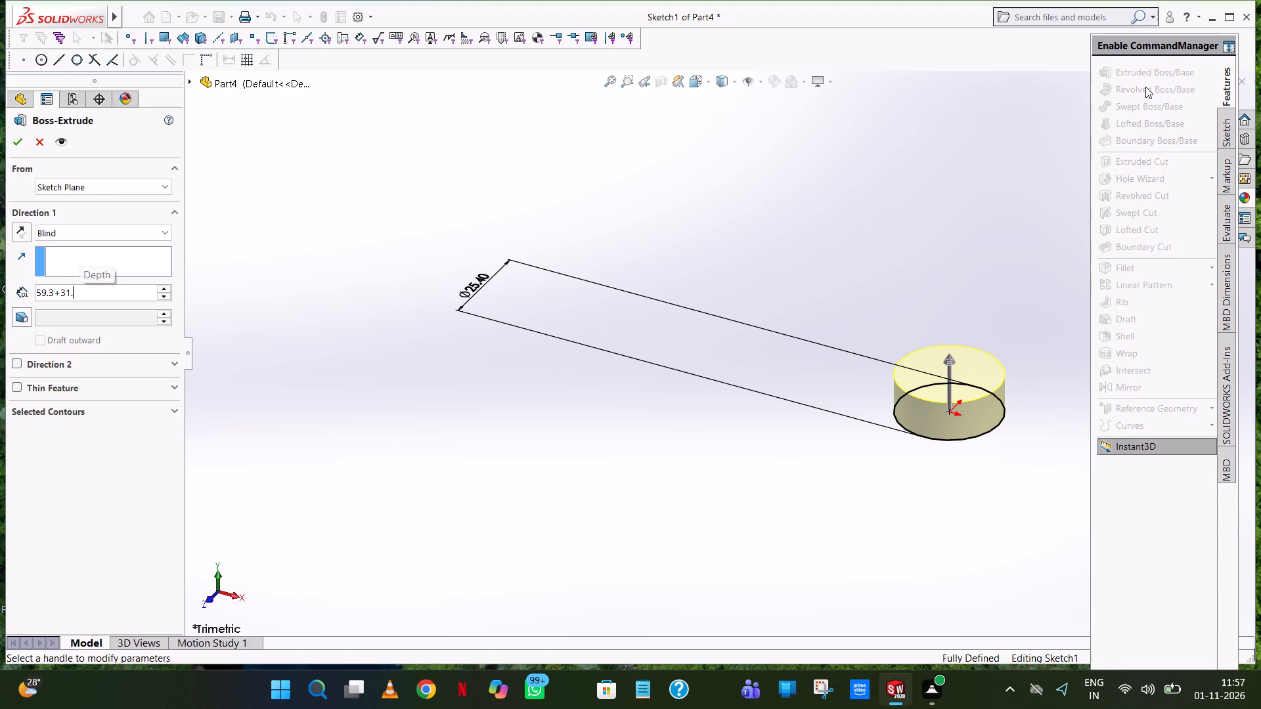
key("0")
key("Return")
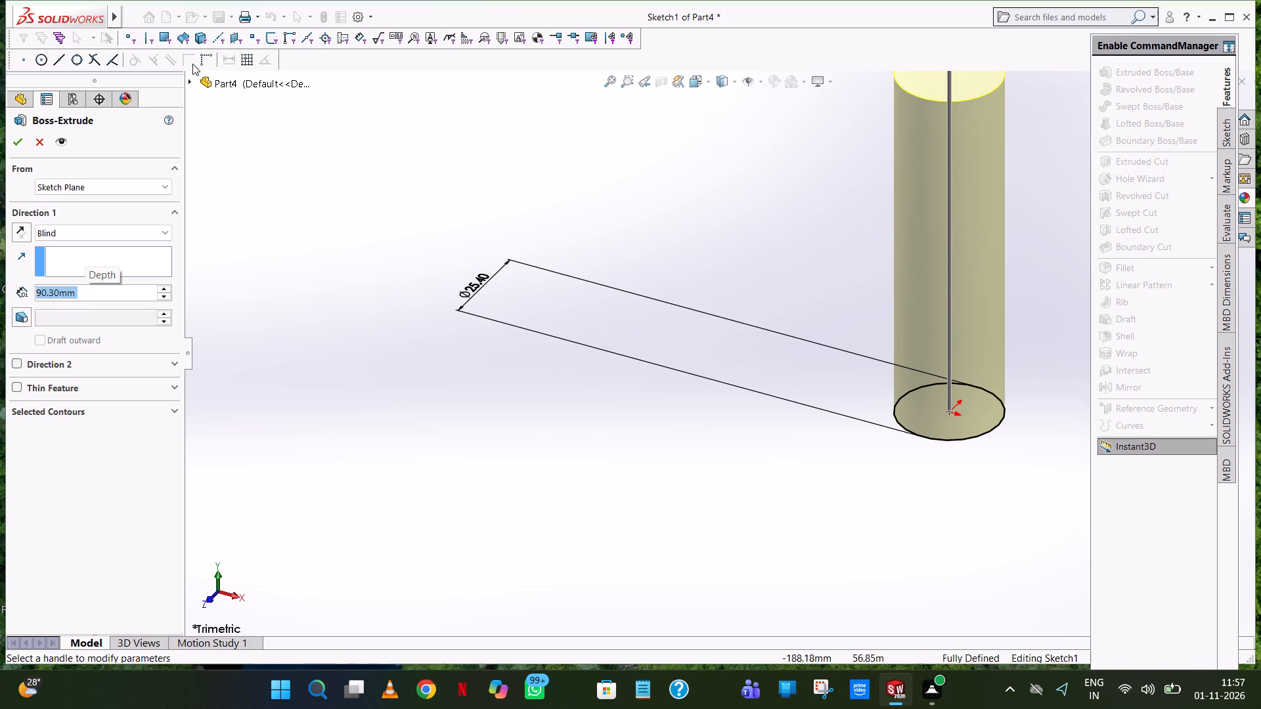
left_click(14, 134)
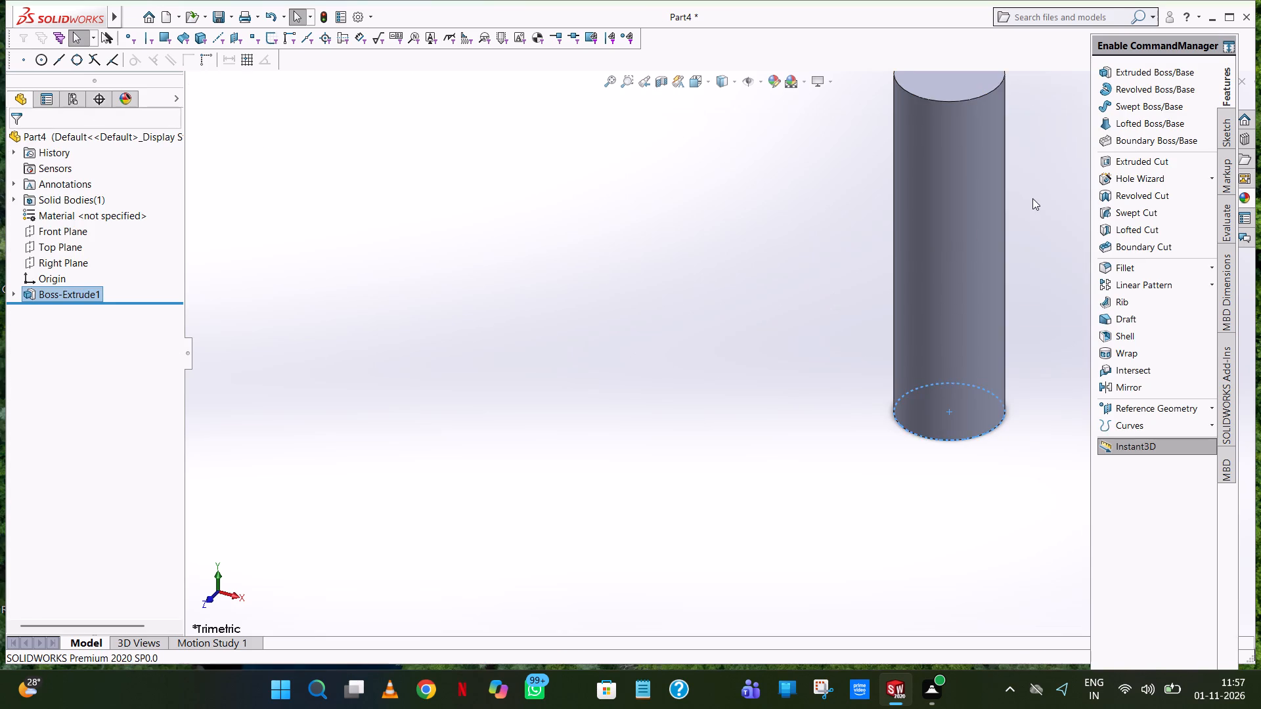
left_click(1032, 198)
Start an extruded cut sketch on the cylinder's top face and draw a circle of radius 25.4/2 mm centred on the origin.
scroll(1030, 196, "up", 5)
left_click(805, 180)
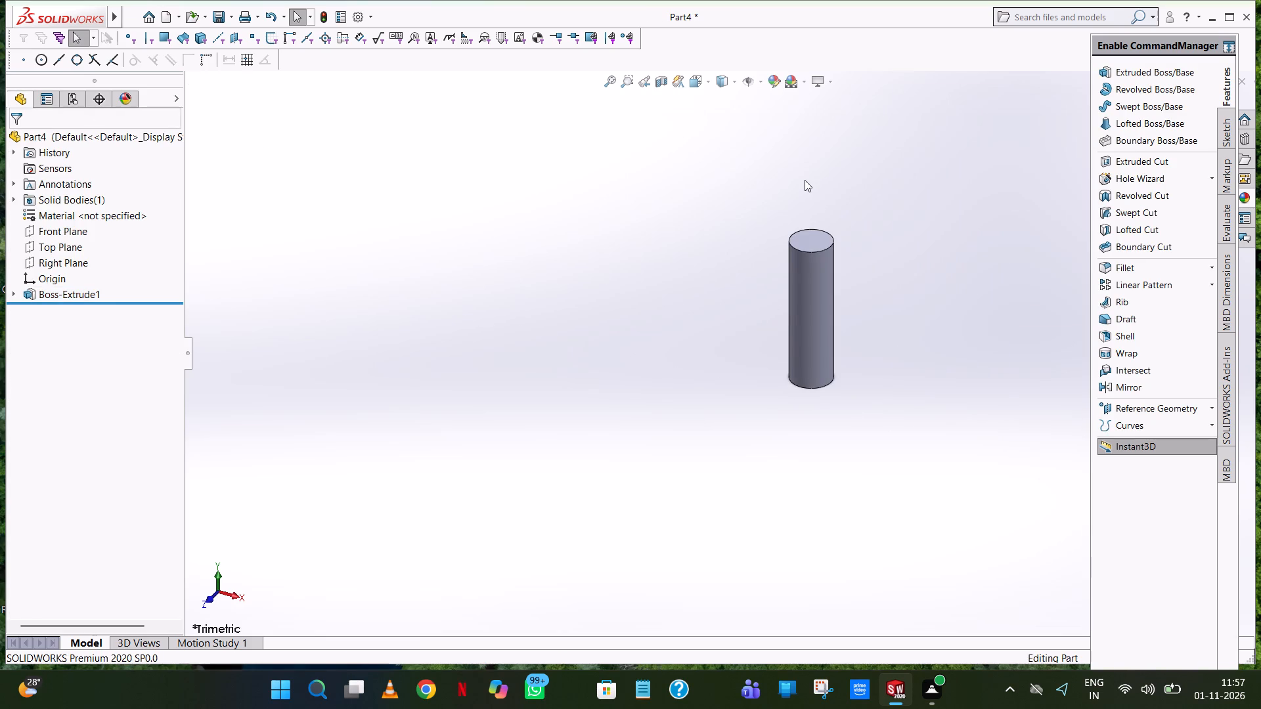
left_click(811, 274)
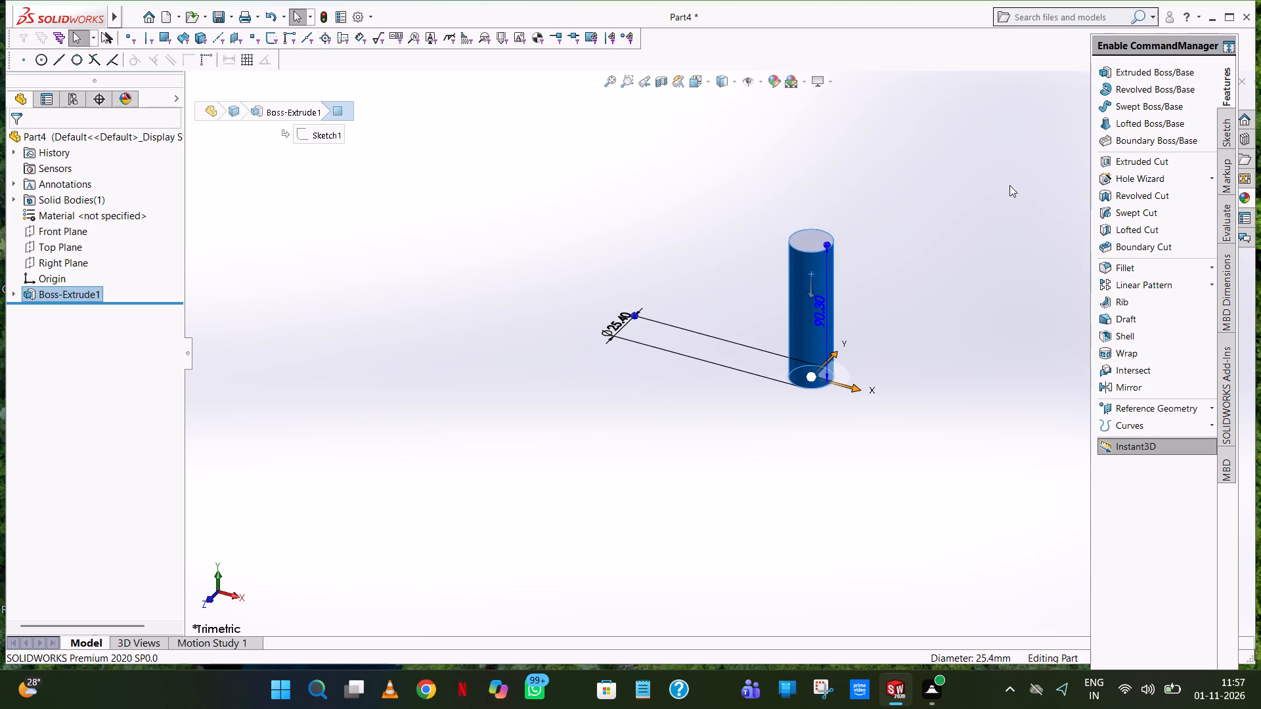
left_click(1008, 185)
left_click(1161, 165)
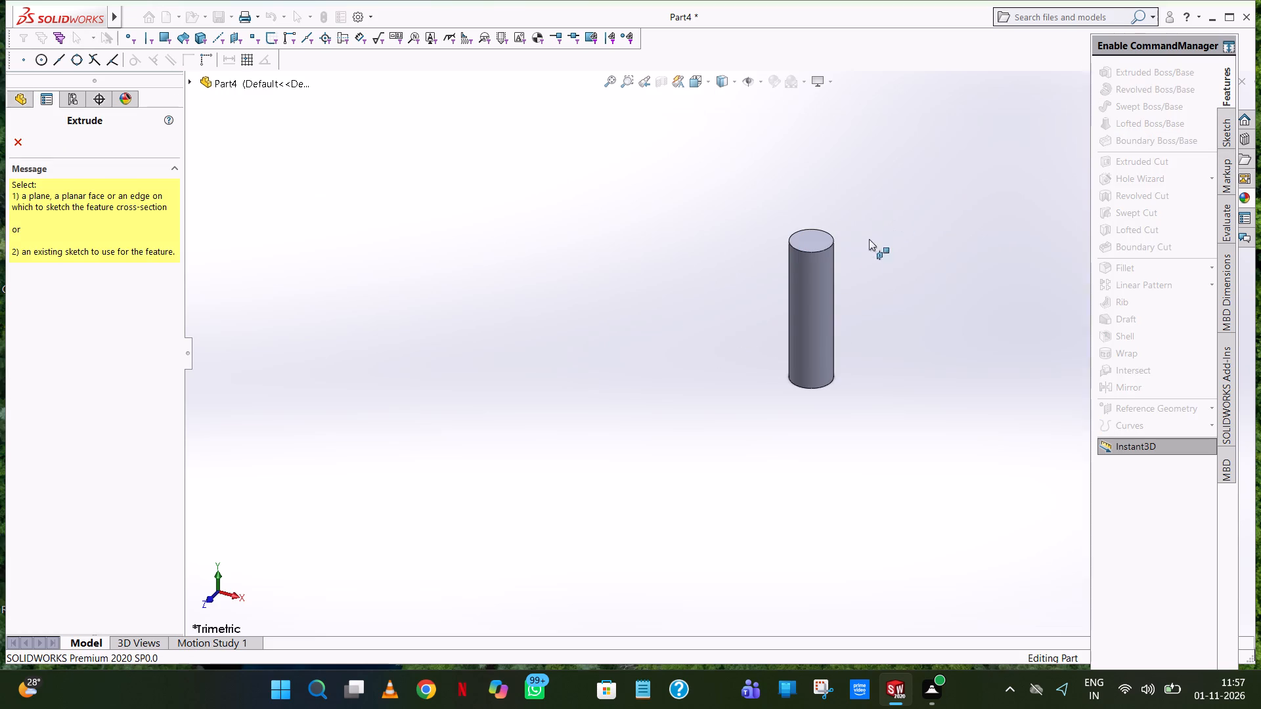
middle_click_drag(860, 268, 872, 389)
left_click(830, 279)
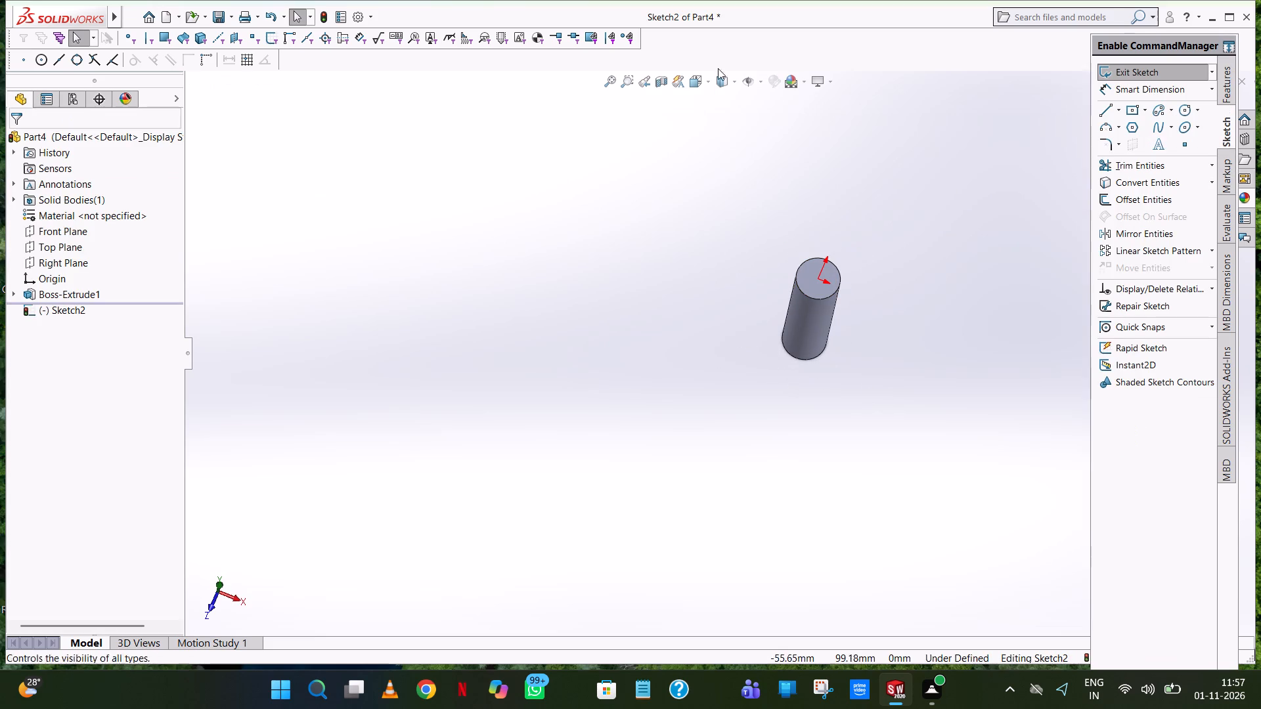
left_click(707, 81)
left_click(776, 157)
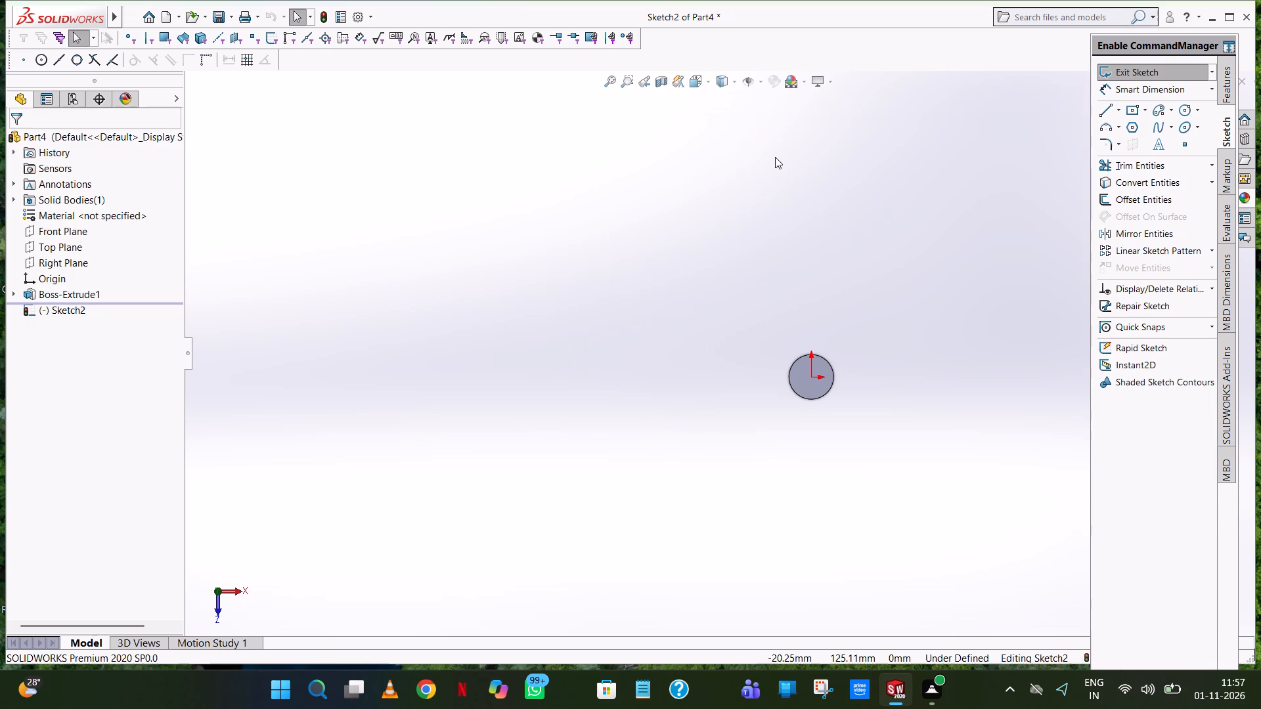
scroll(833, 384, "down", 8)
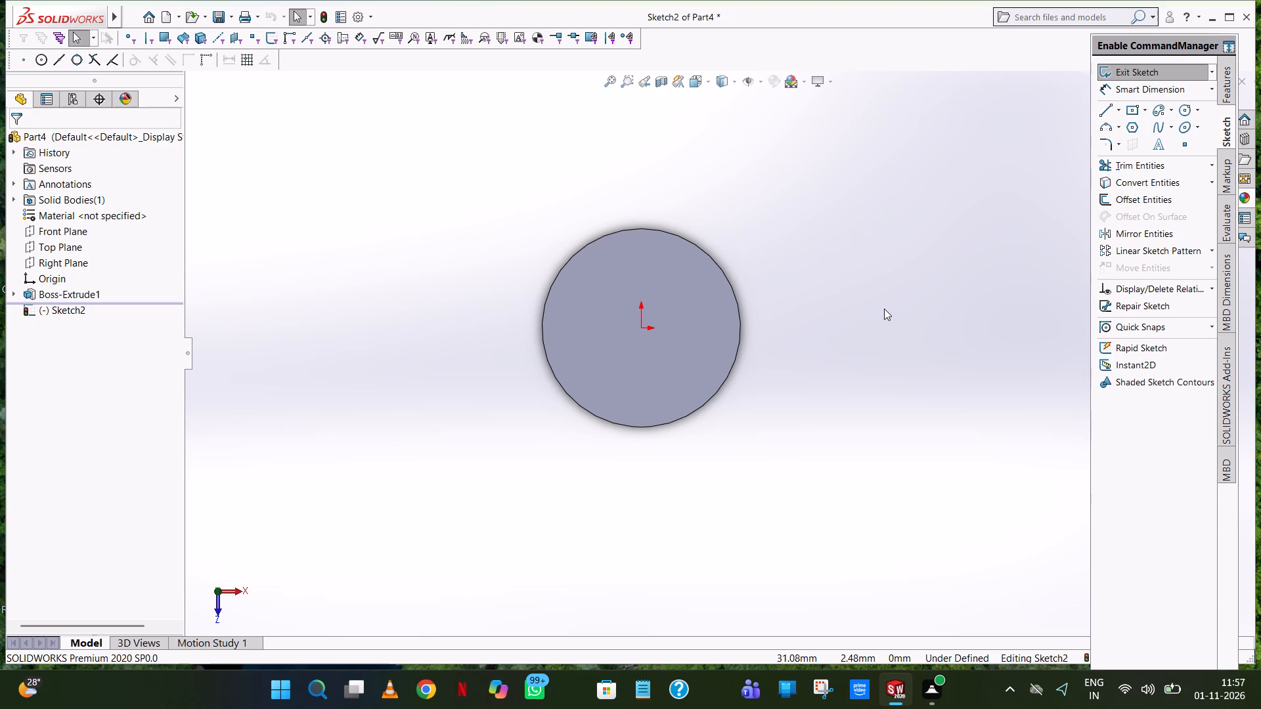
left_click(1188, 106)
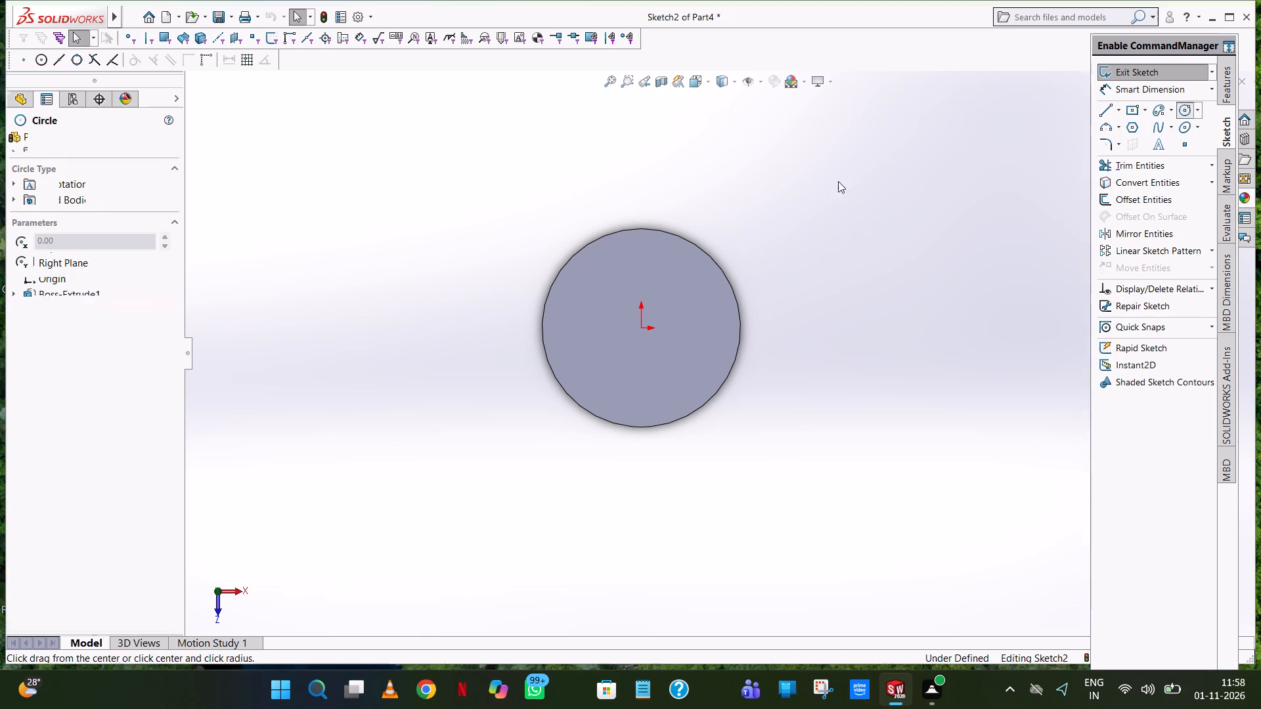
left_click(640, 328)
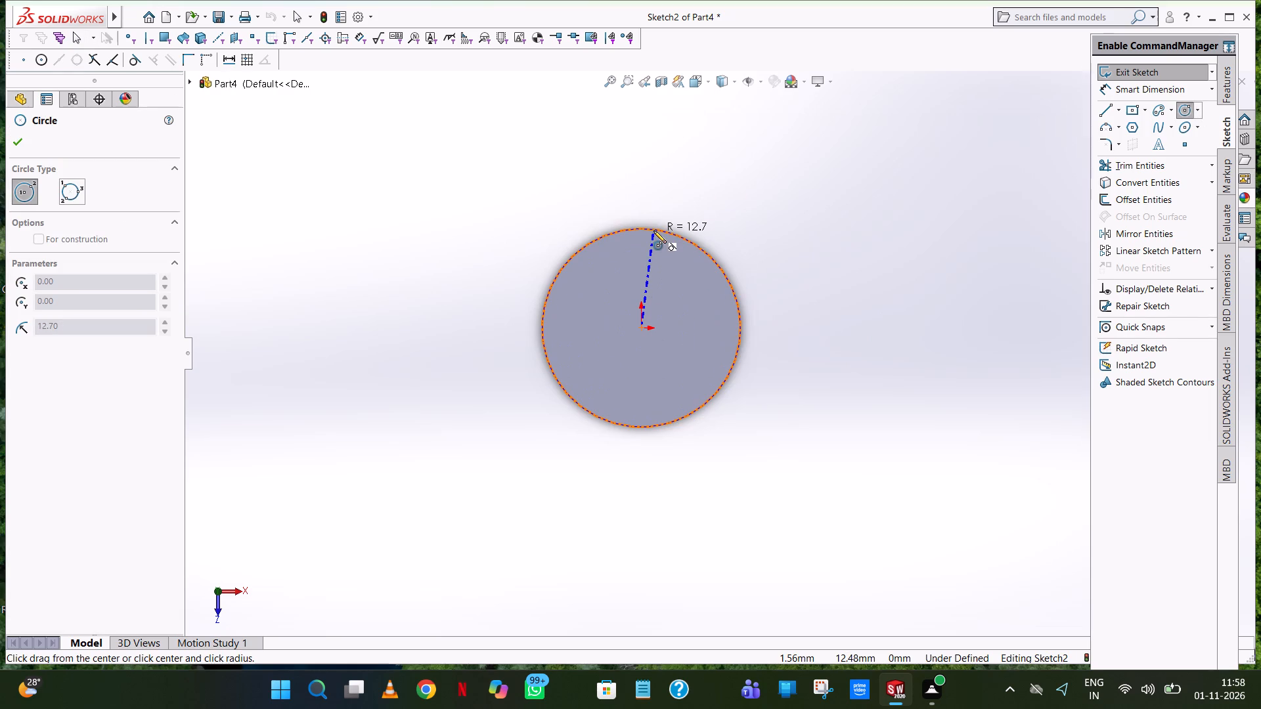
left_click(653, 247)
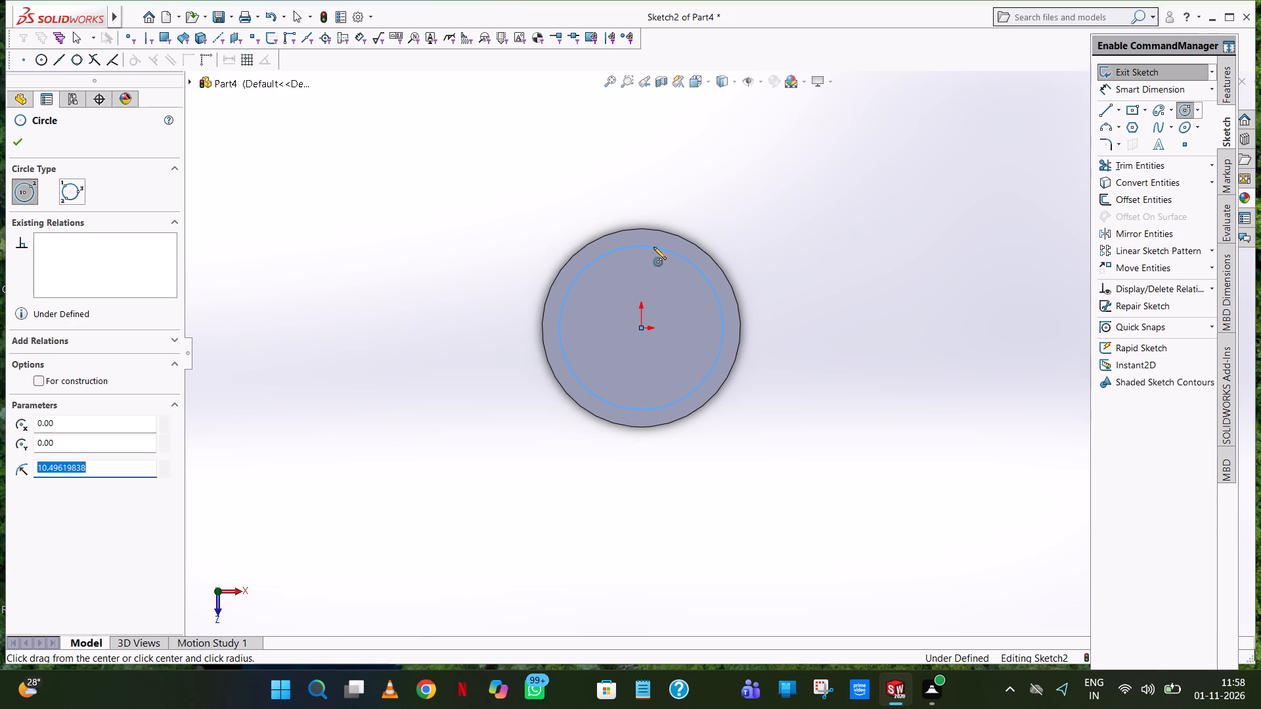
type("25.4/2")
key("Return")
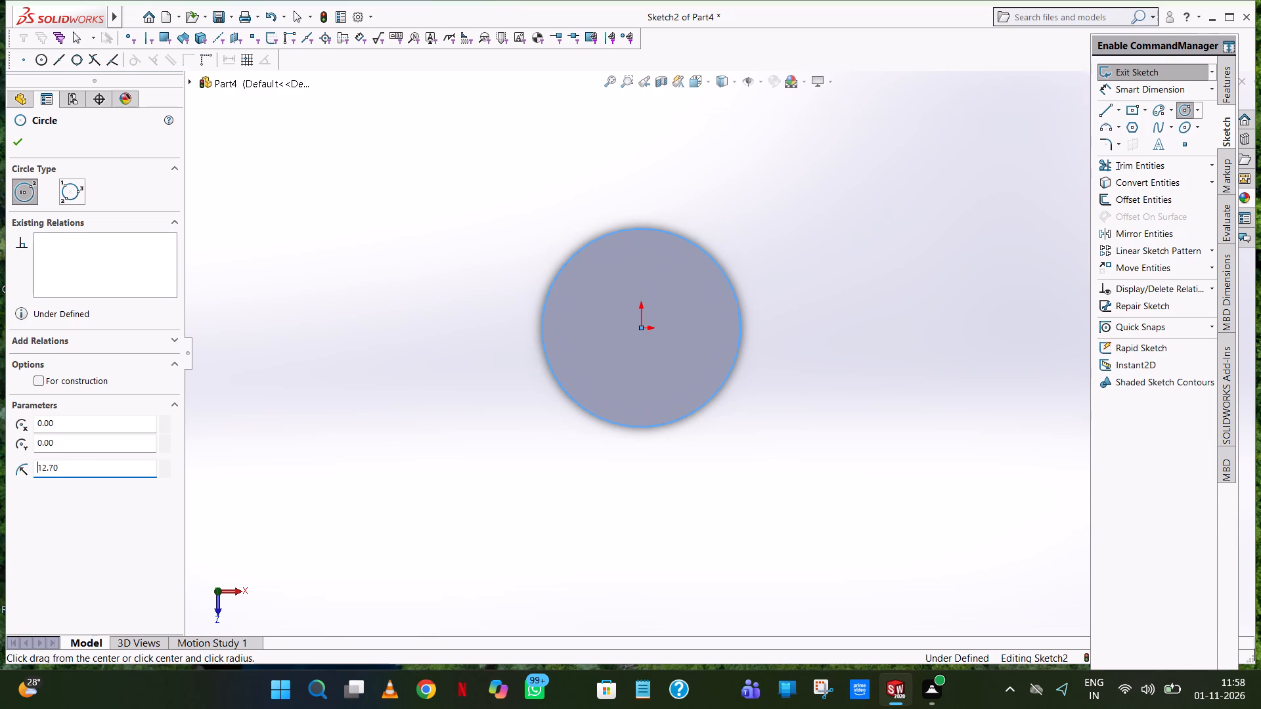
right_click(653, 247)
left_click(697, 263)
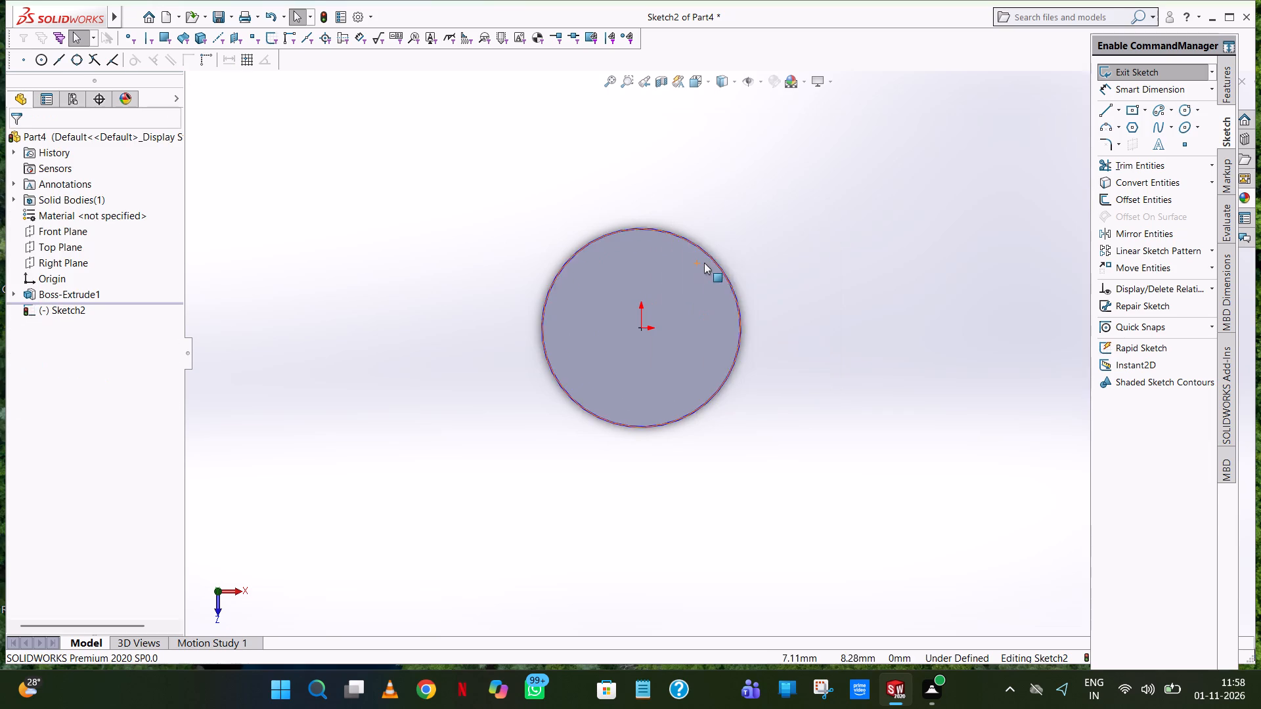
Draw a horizontal line of 20.9/2 mm from the origin, then a vertical line of 20.9/2 mm upward from its outer end.
left_click(1108, 110)
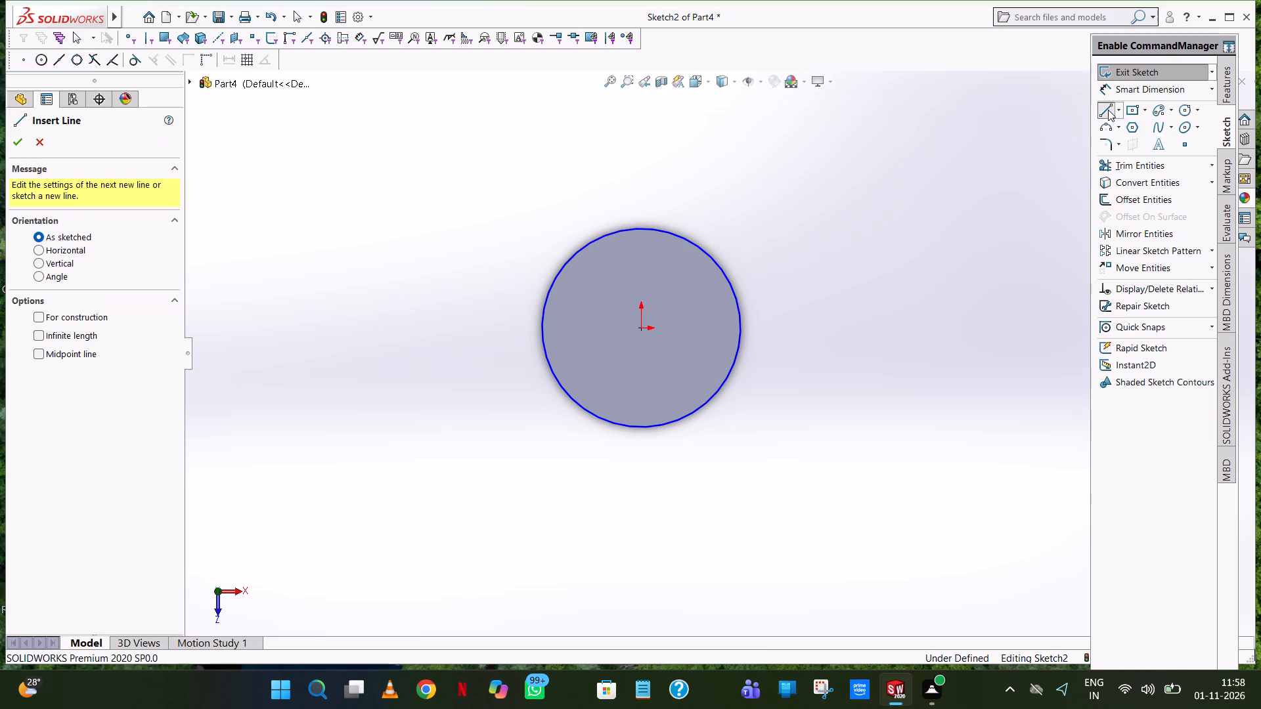
left_click(641, 326)
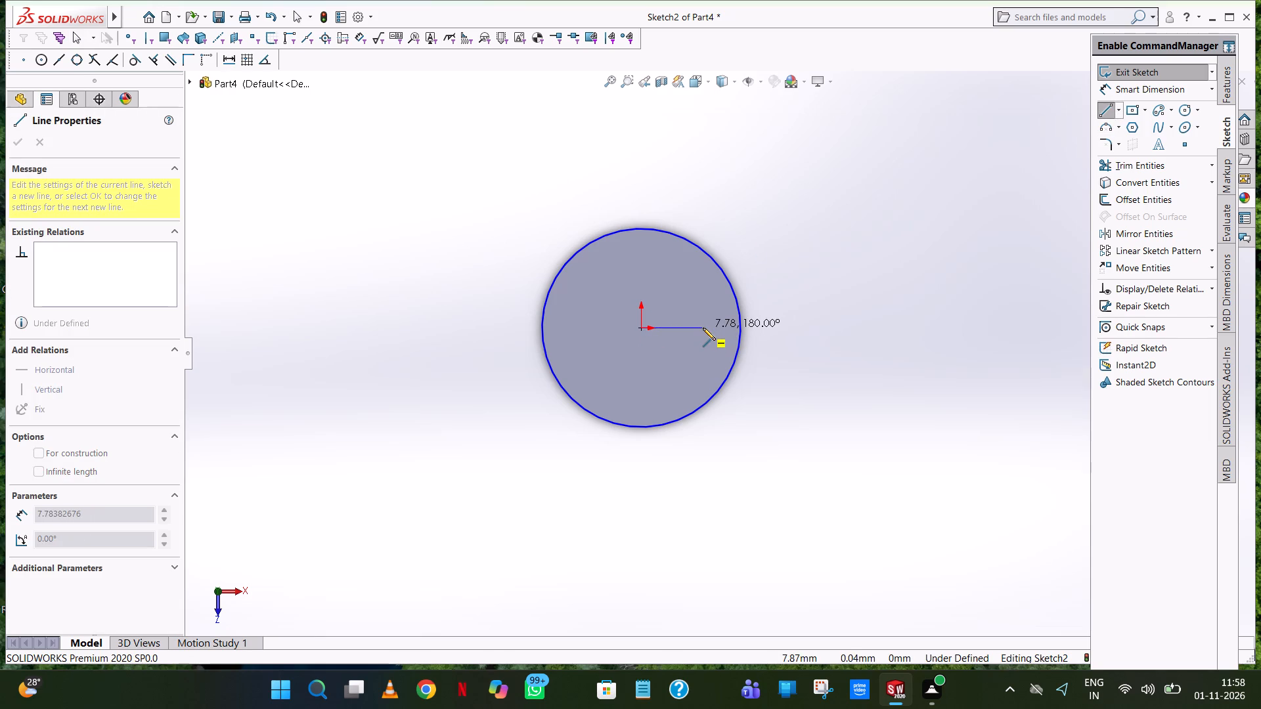
left_click(703, 328)
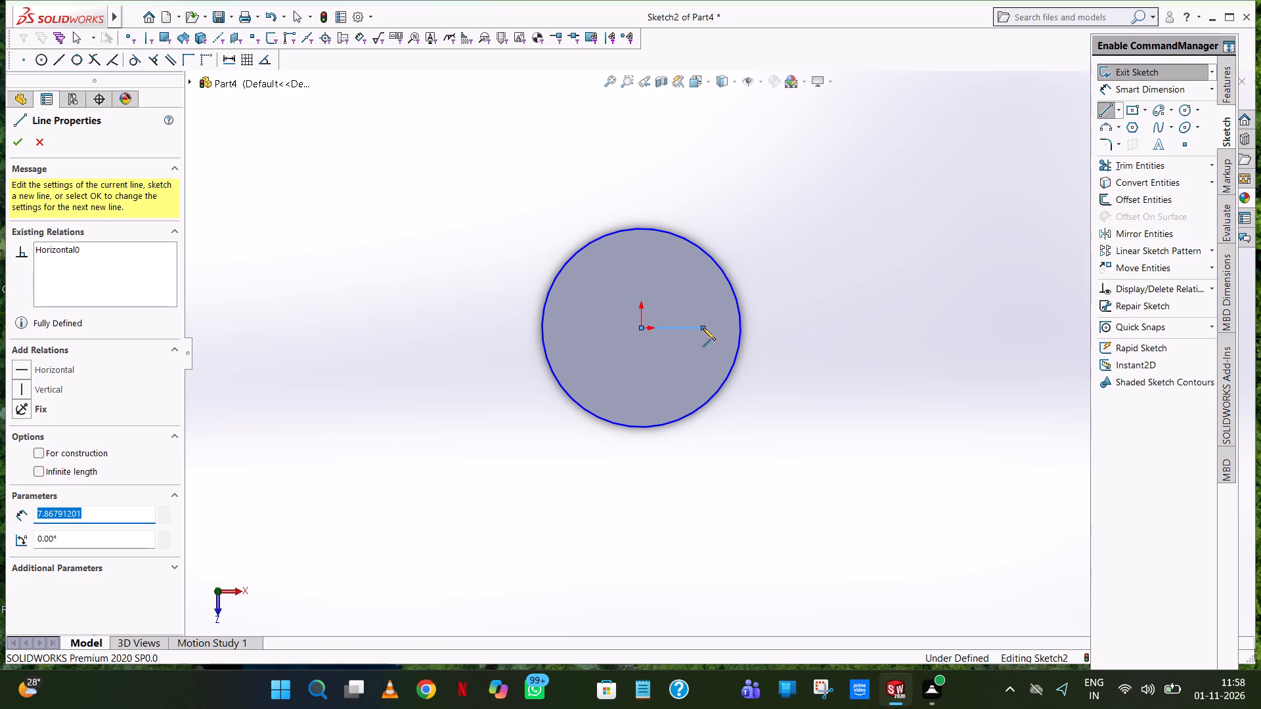
type("20.9/")
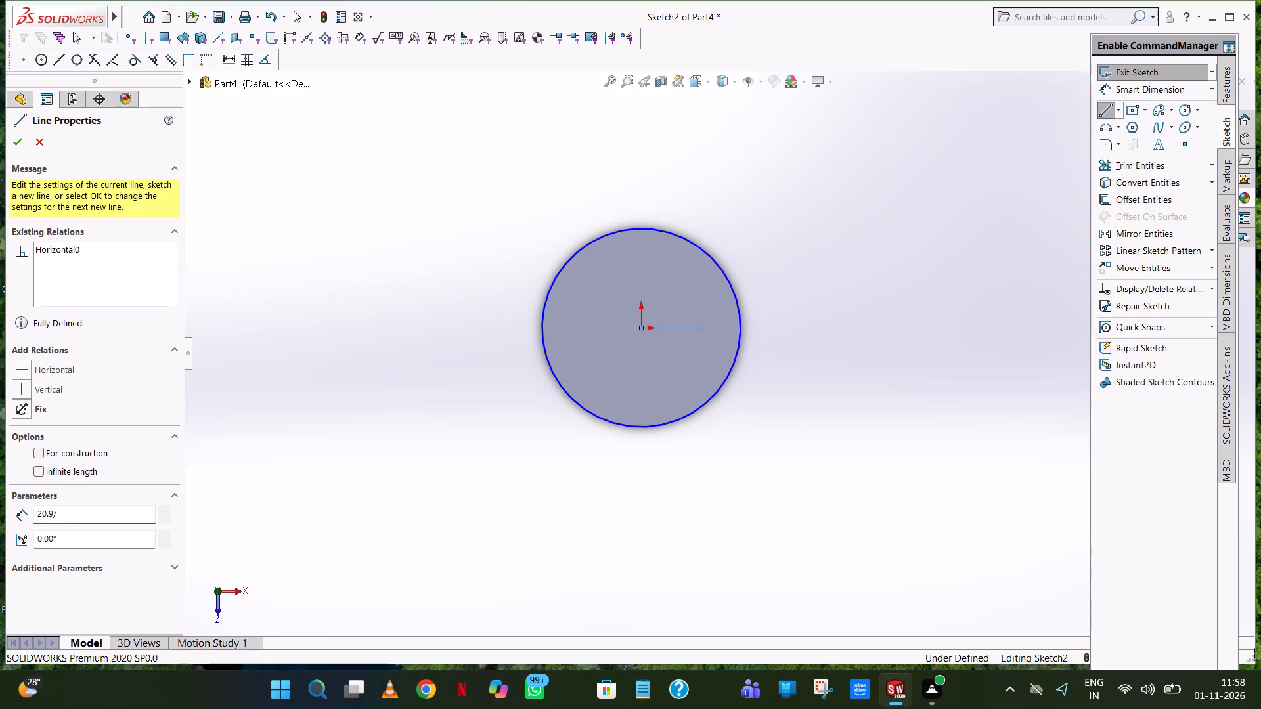
key("2")
key("Return")
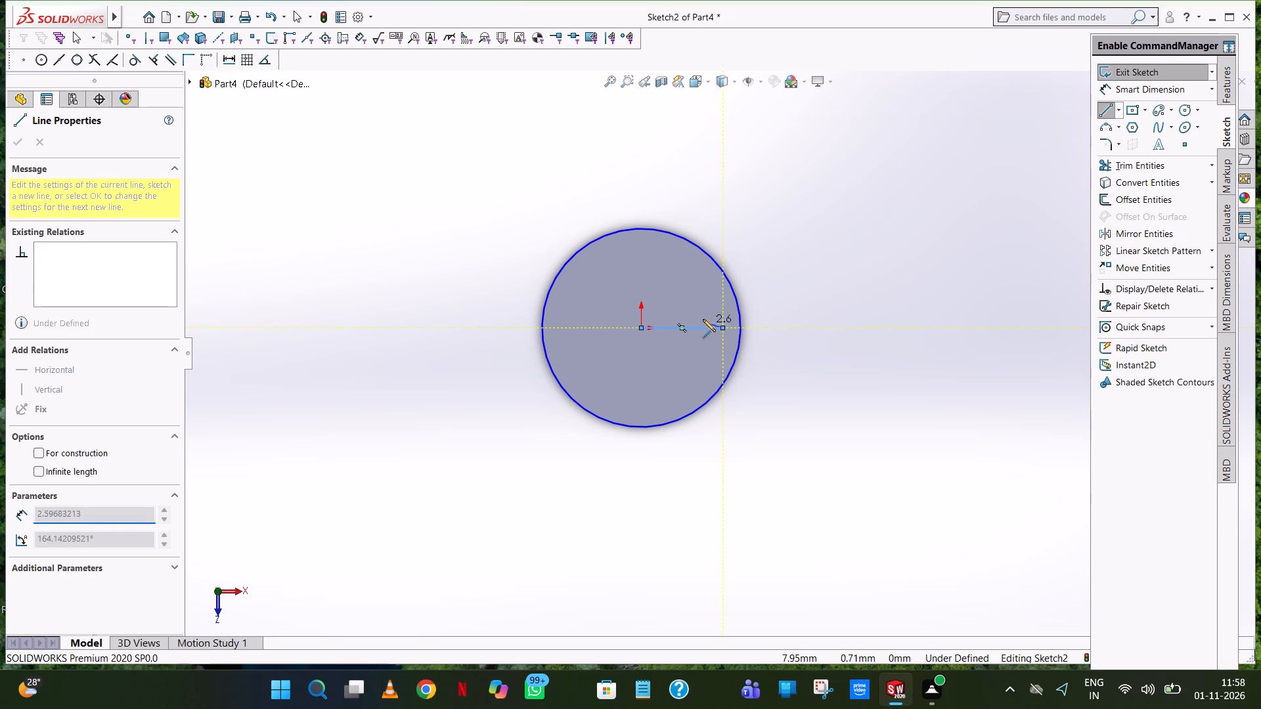
left_click(724, 239)
type("20.9/2")
key("Return")
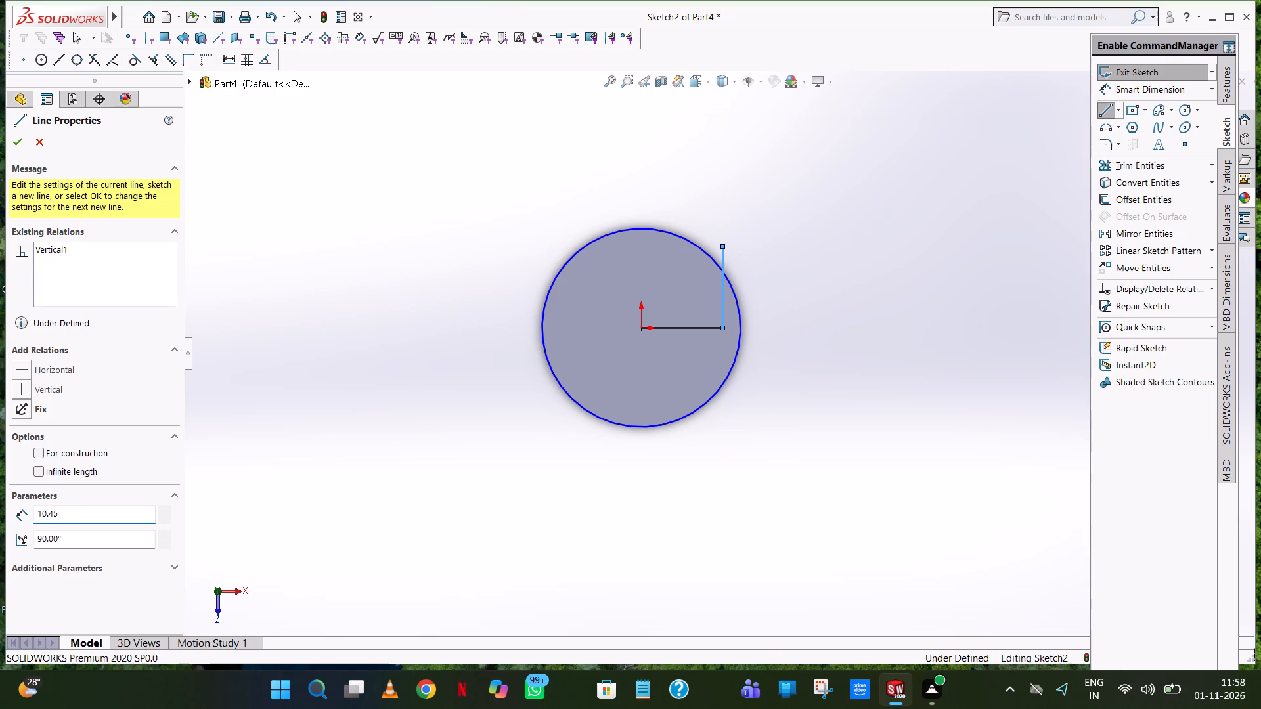
Complete the centred square with 20.9 mm top, left and bottom sides, closing it at the outer end of the horizontal line.
left_click(534, 244)
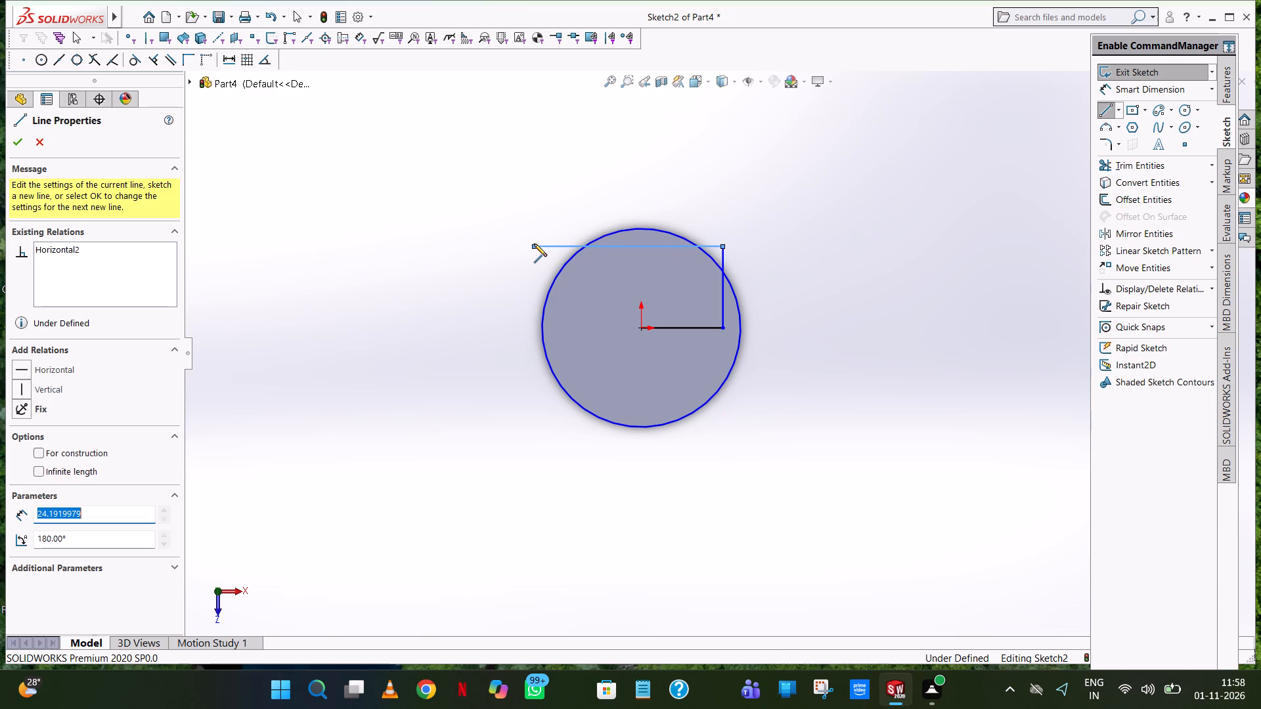
type("20.9")
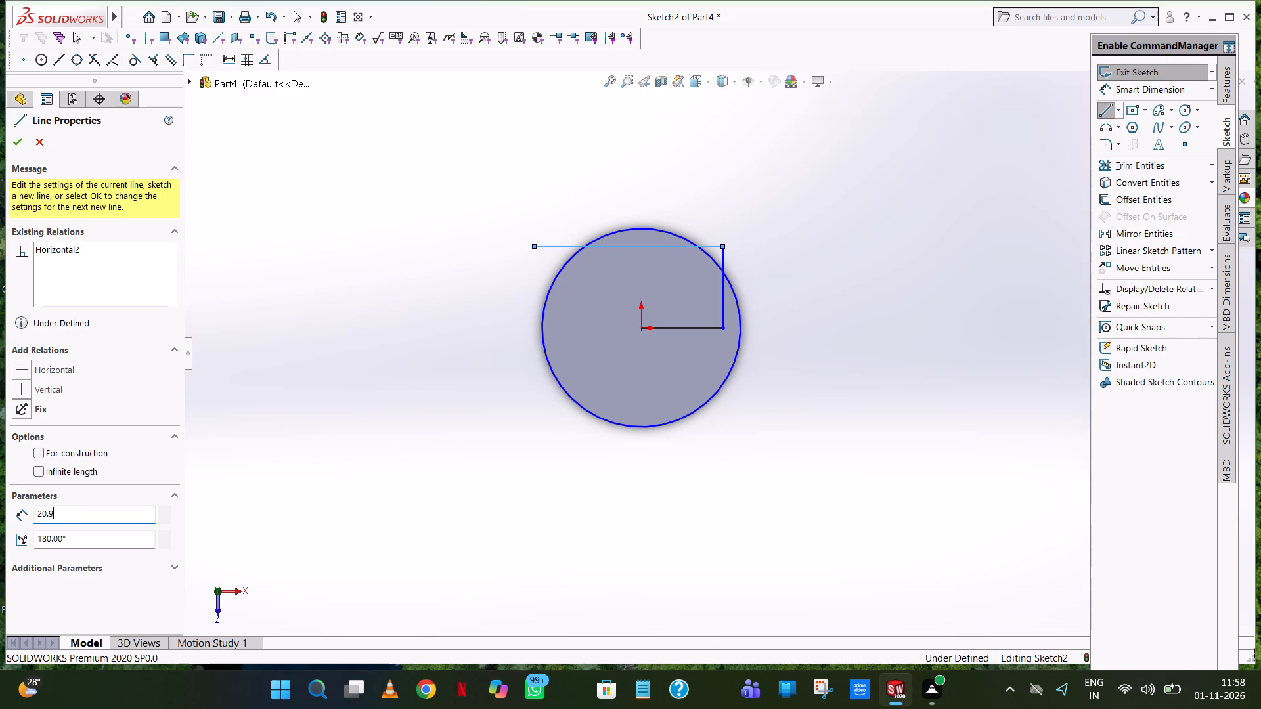
key("Return")
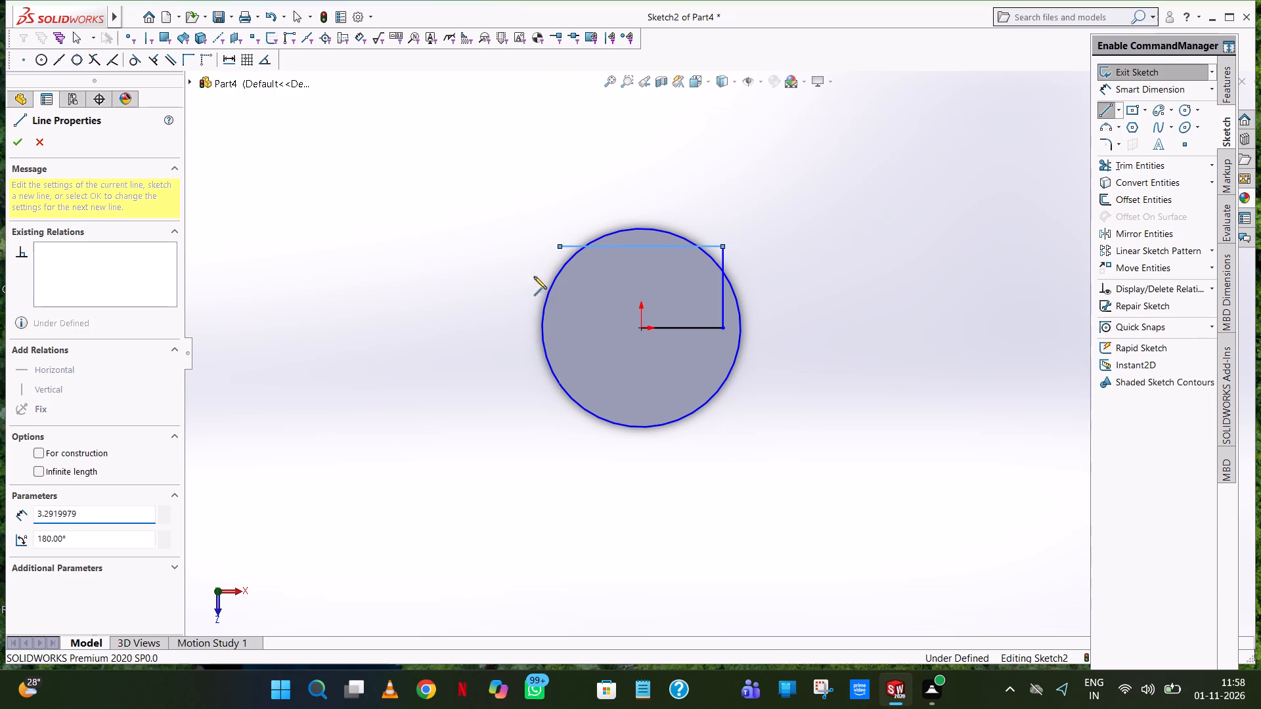
left_click(560, 426)
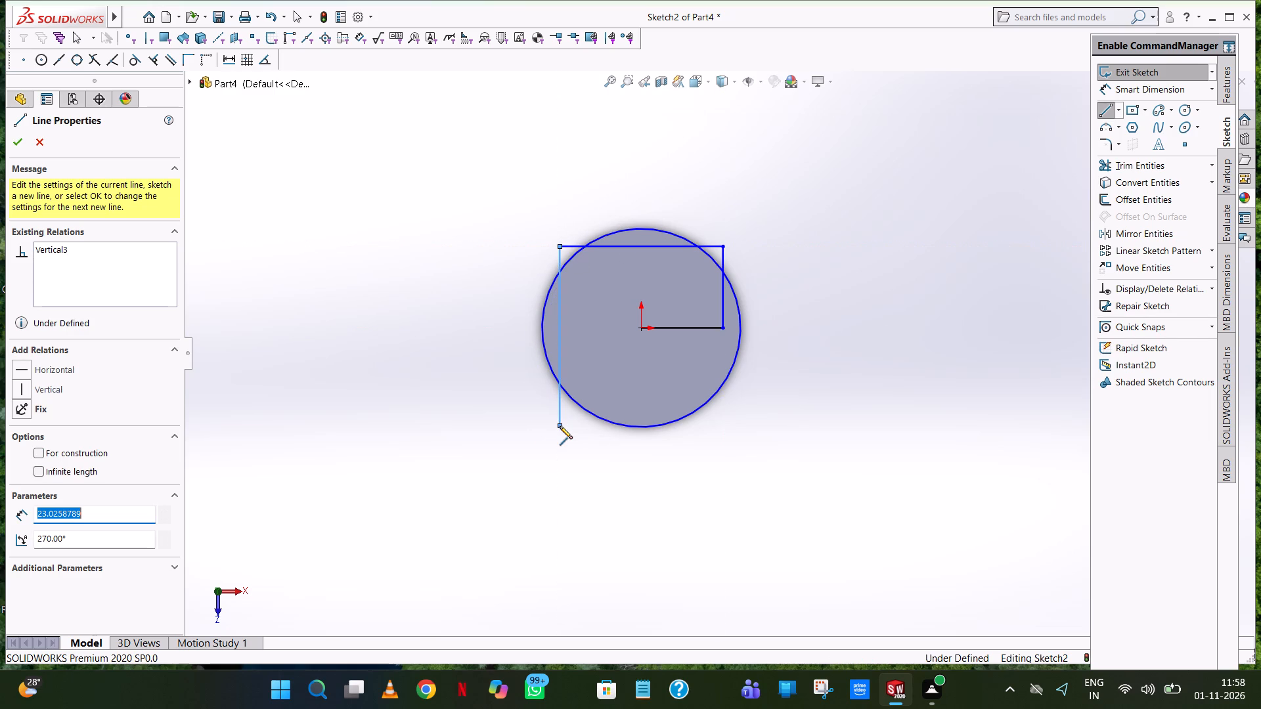
type("20.9")
key("Return")
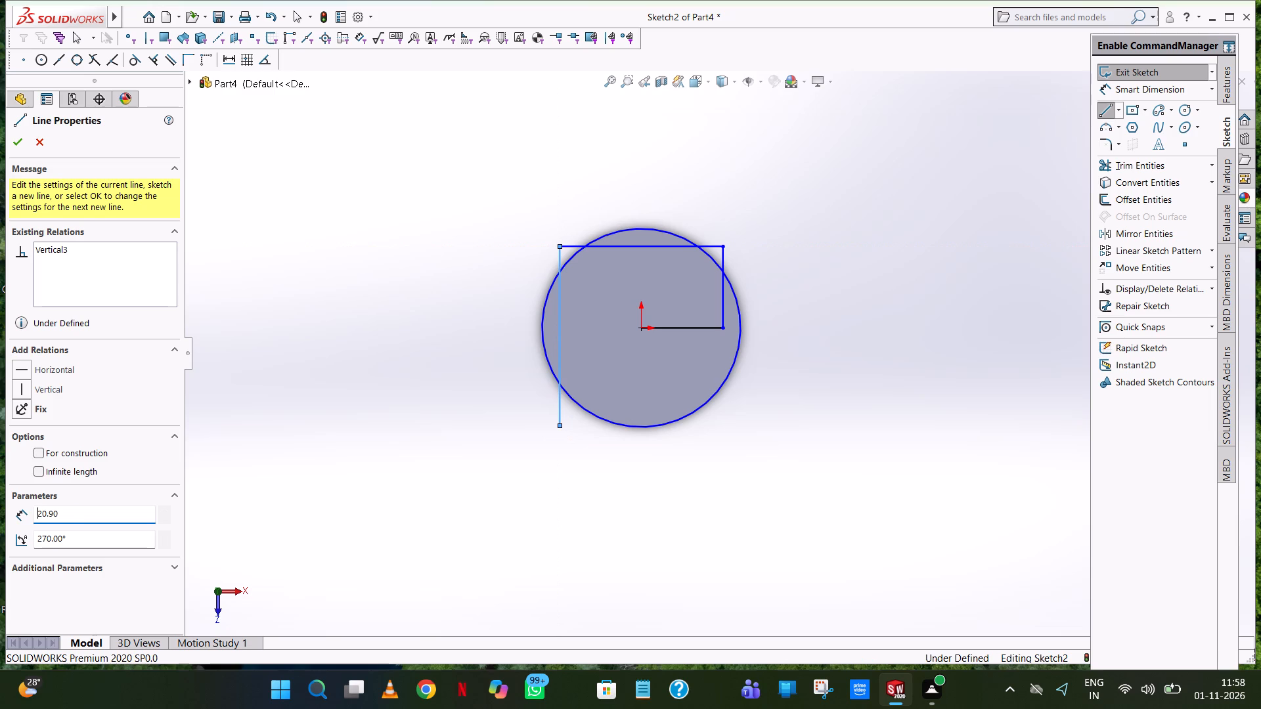
left_click(820, 409)
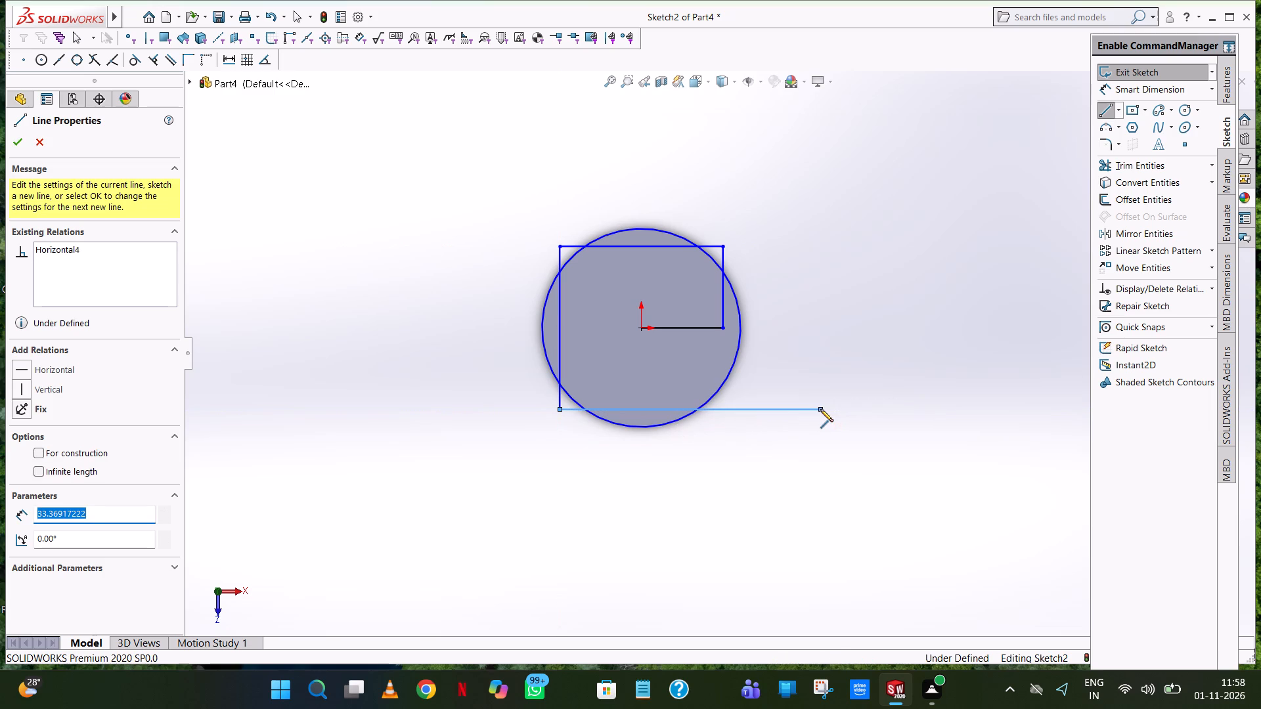
type("20.9")
key("Return")
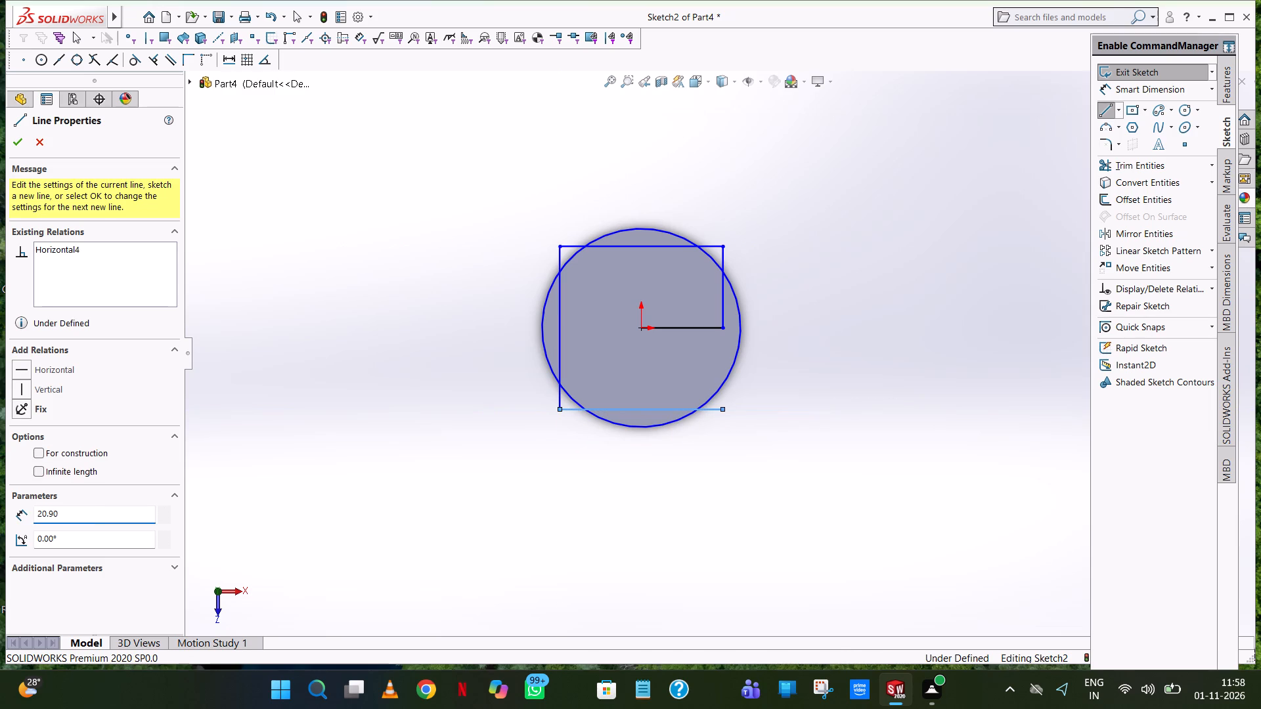
left_click(721, 327)
right_click(721, 327)
left_click(751, 335)
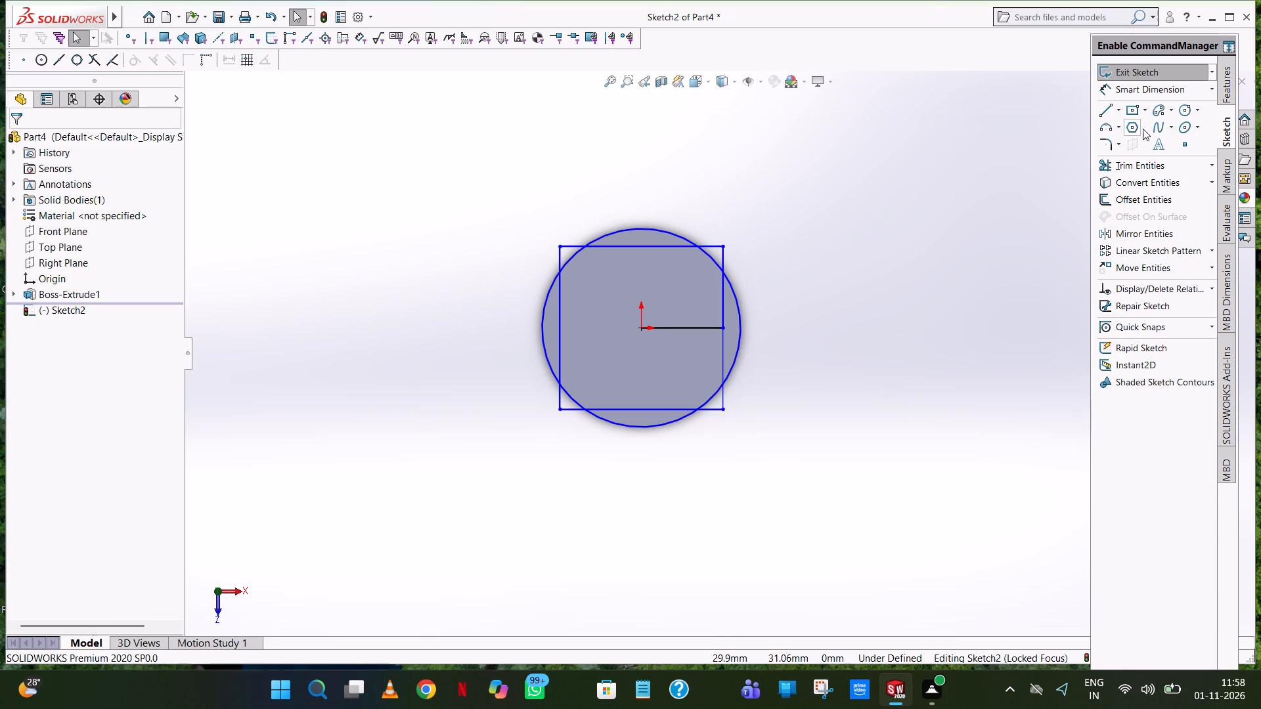
Trim away the horizontal helper line between the origin and the square's right side.
left_click(1131, 161)
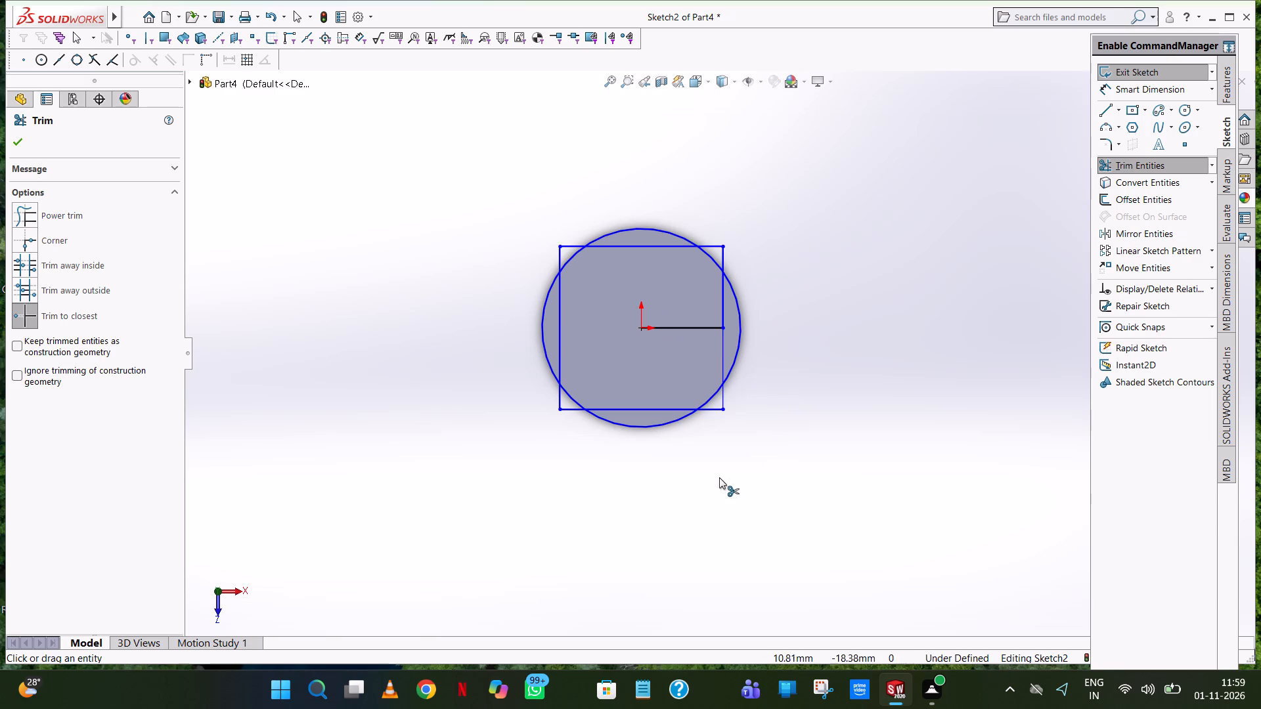
scroll(718, 479, "up", 1)
middle_click_drag(717, 479, 705, 442)
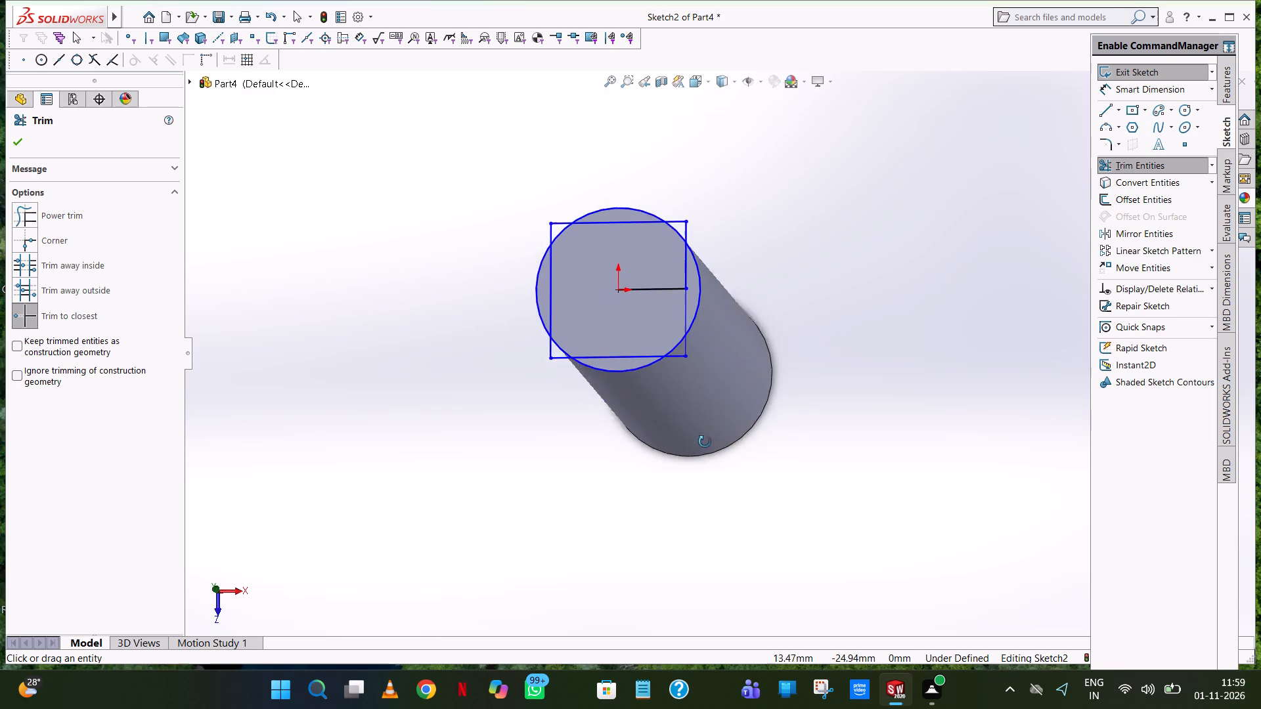
middle_click_drag(705, 442, 717, 472)
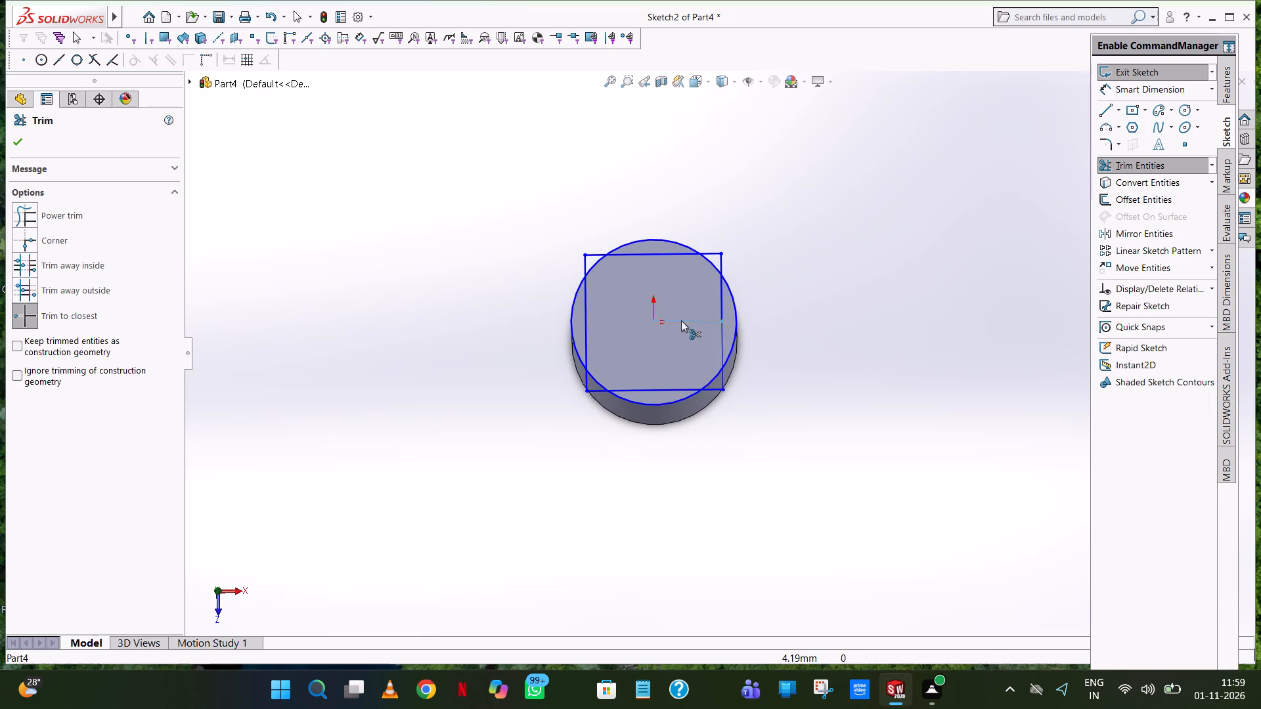
left_click(681, 320)
Cut-extrude the four circle segments outside the square as a blind cut 31 mm deep.
scroll(760, 404, "up", 1)
middle_click_drag(760, 404, 764, 240)
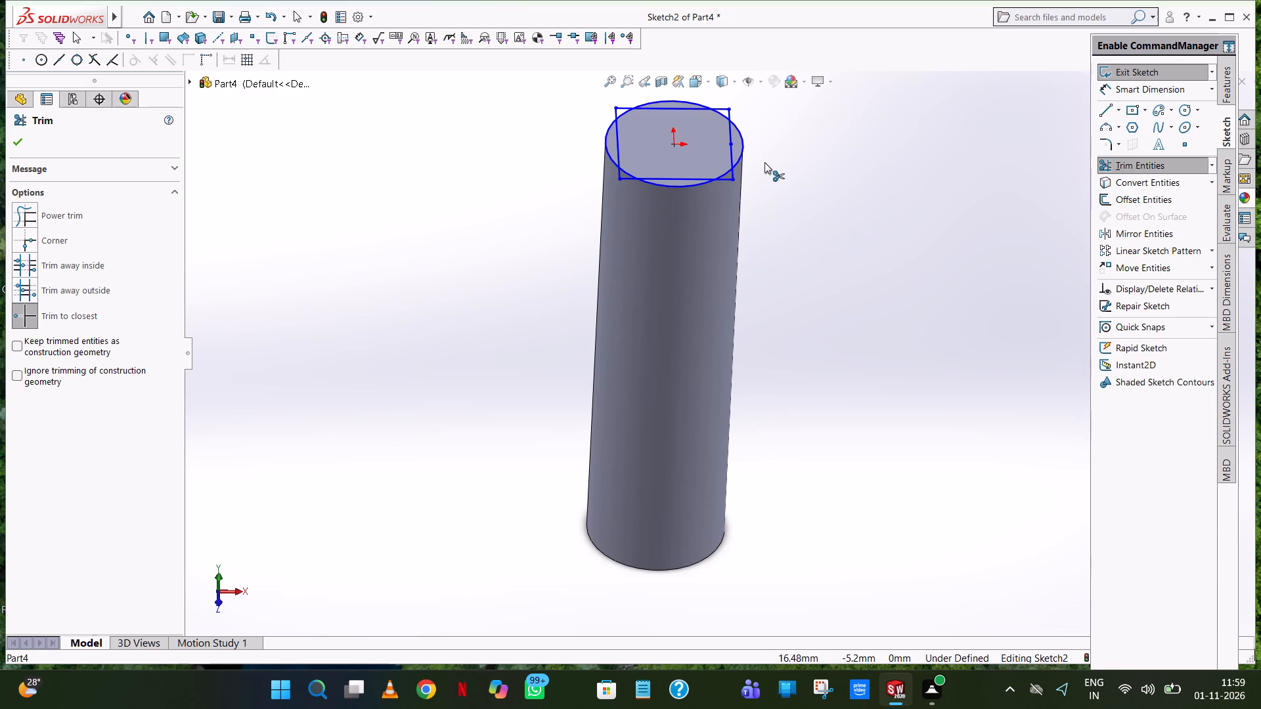
scroll(766, 162, "down", 2)
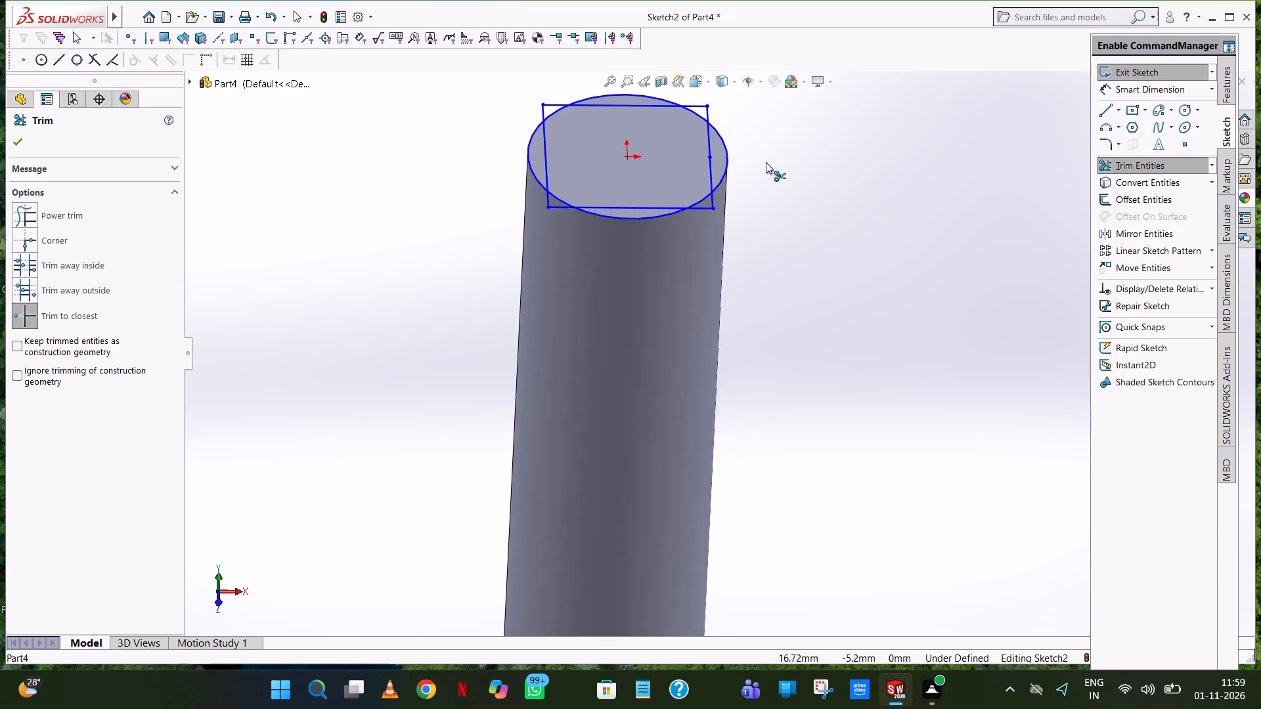
left_click(1228, 89)
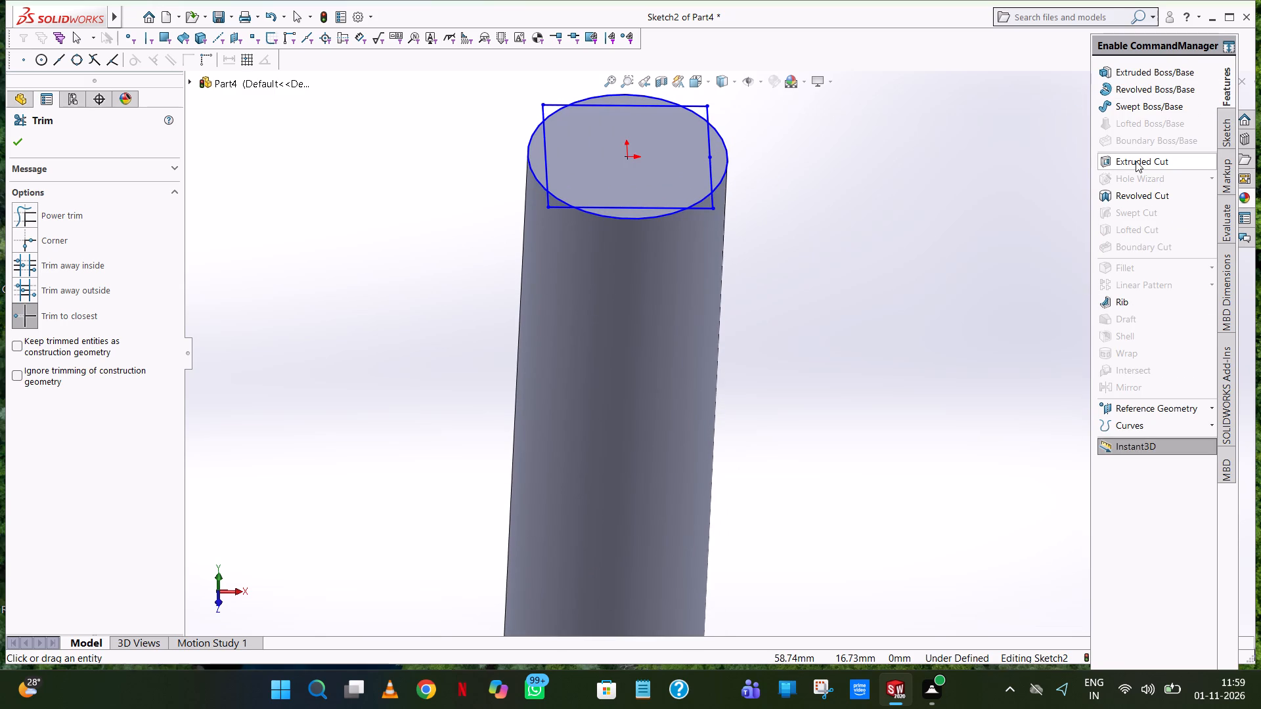
left_click(1136, 161)
middle_click_drag(956, 128, 960, 184)
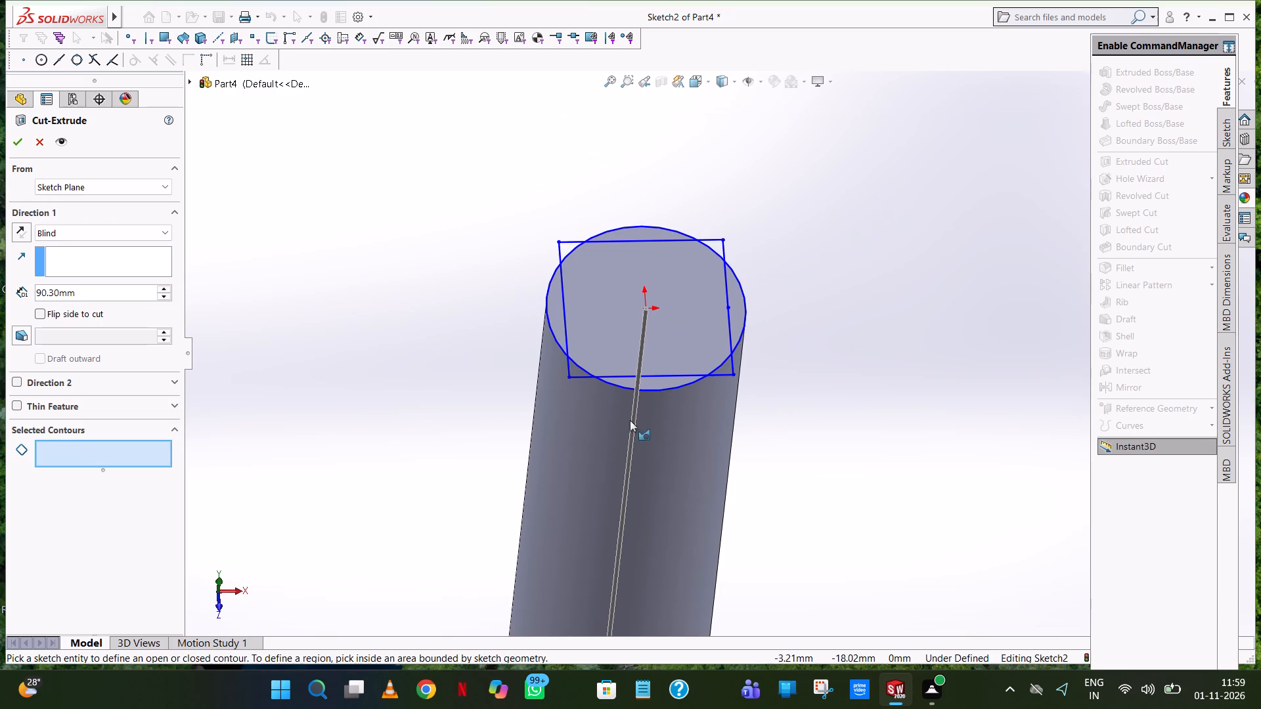
left_click(659, 381)
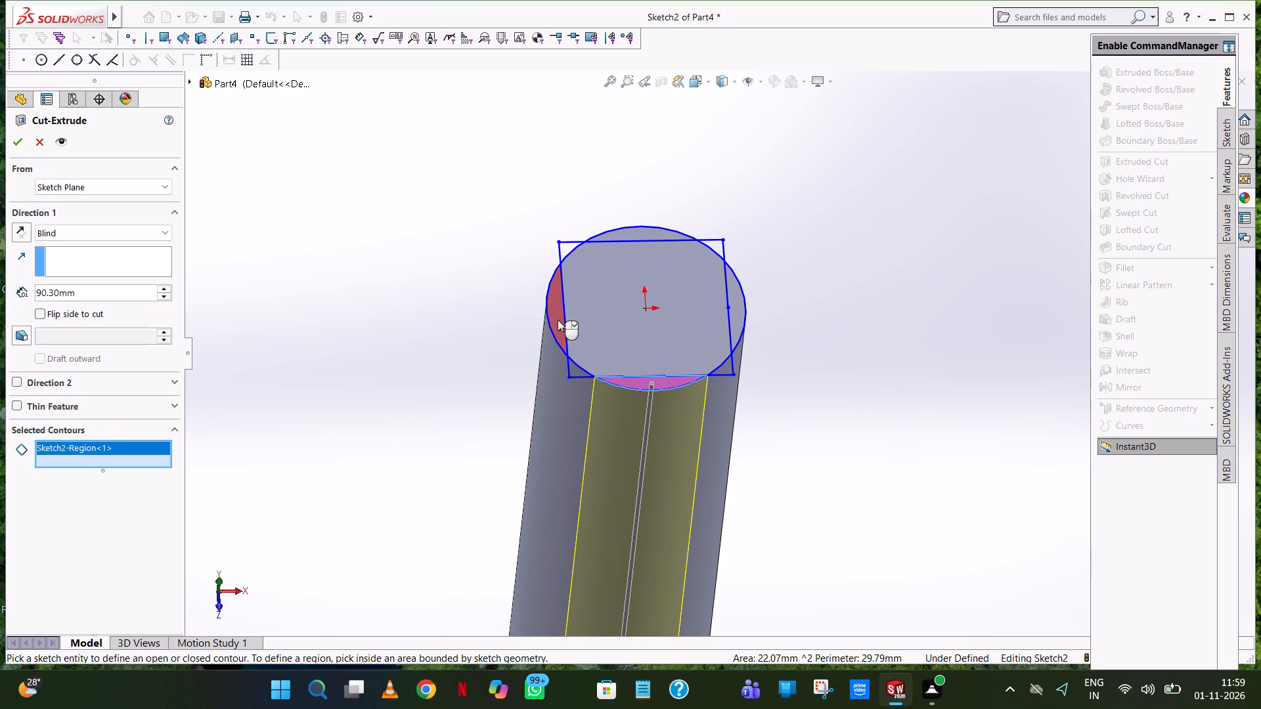
left_click(556, 317)
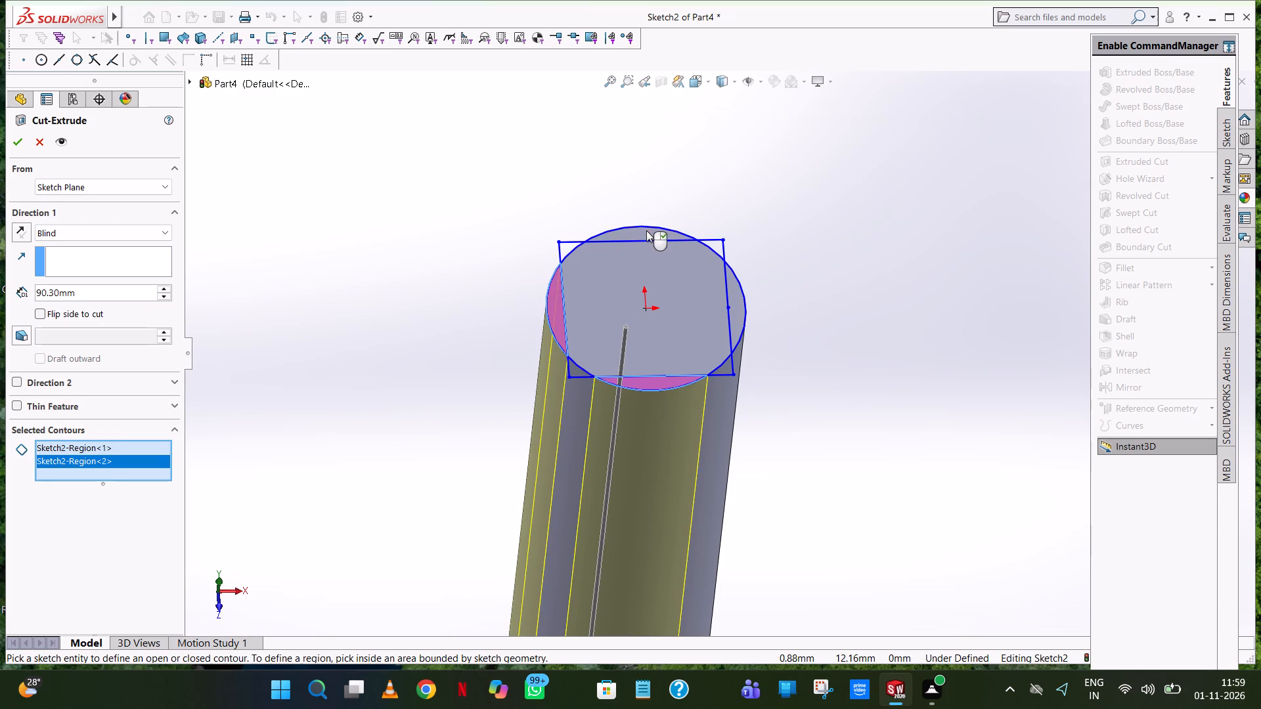
left_click(646, 230)
left_click(736, 290)
double_click(91, 293)
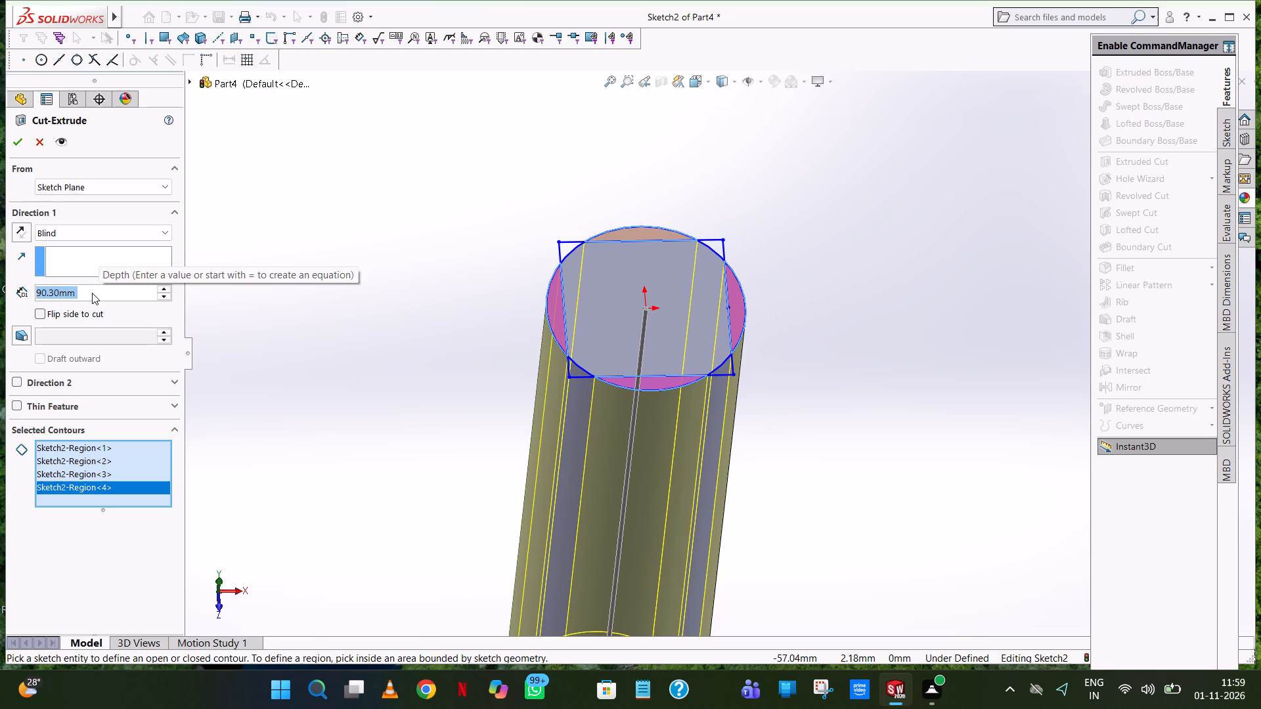
type("31")
key("Return")
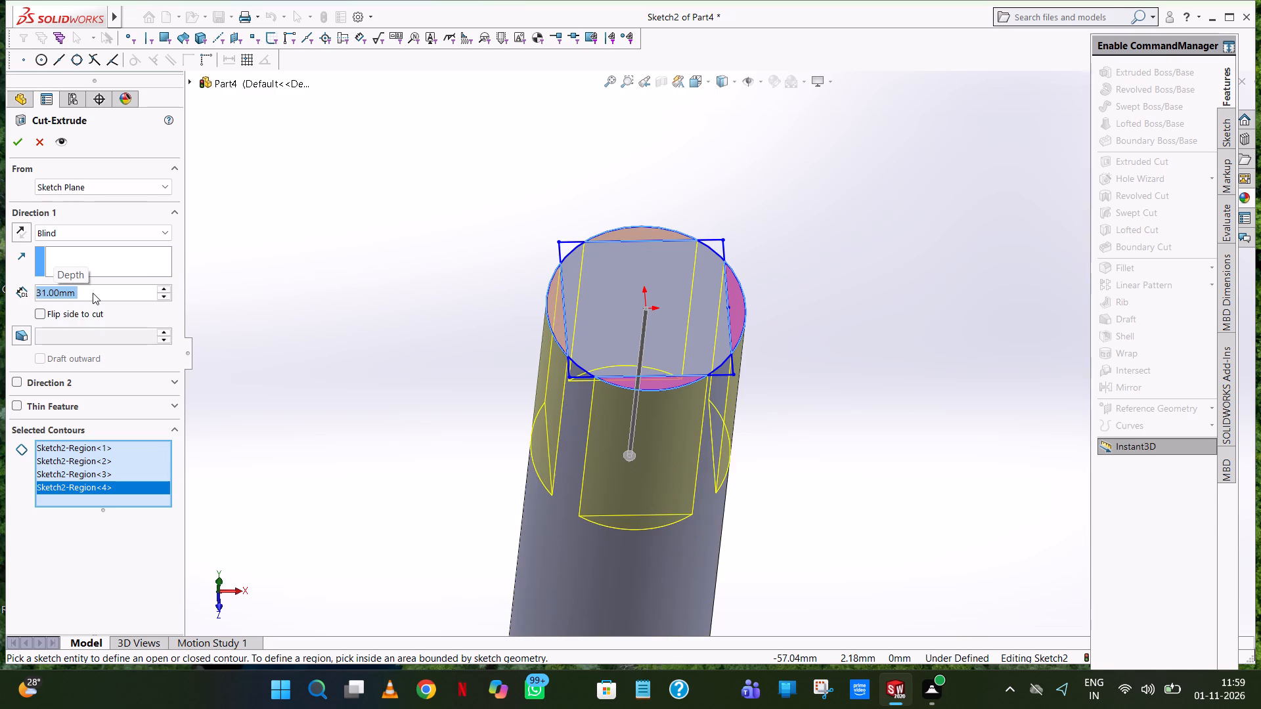
left_click(19, 144)
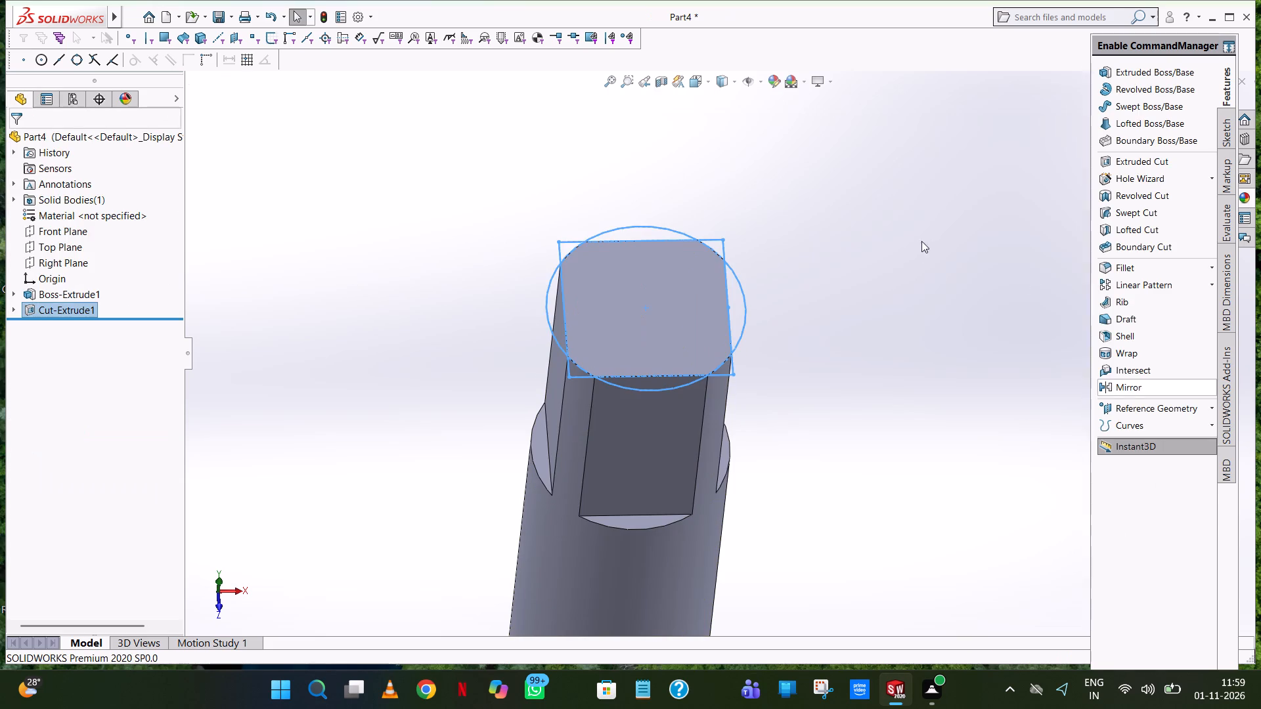
Examine the shaft's squared end and its opposite round end from several angles.
left_click(900, 246)
middle_click_drag(900, 246, 892, 264)
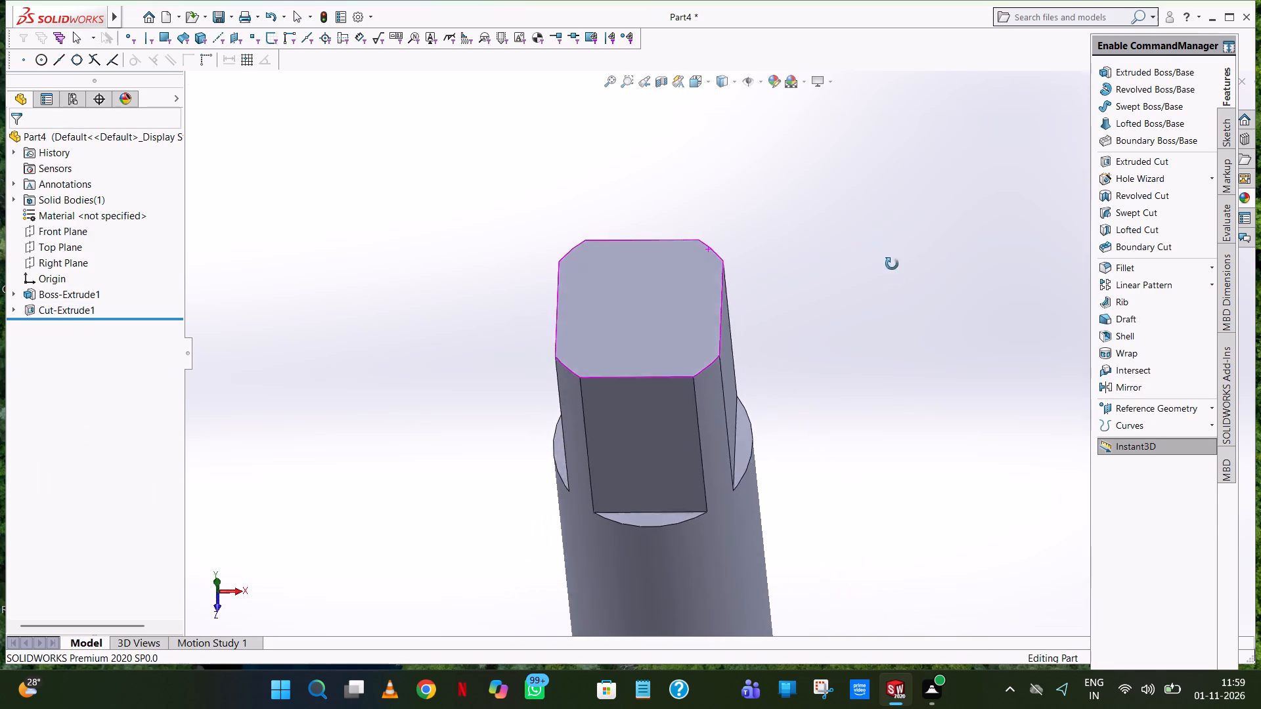
middle_click_drag(892, 264, 906, 301)
middle_click_drag(897, 253, 875, 196)
scroll(891, 239, "up", 1)
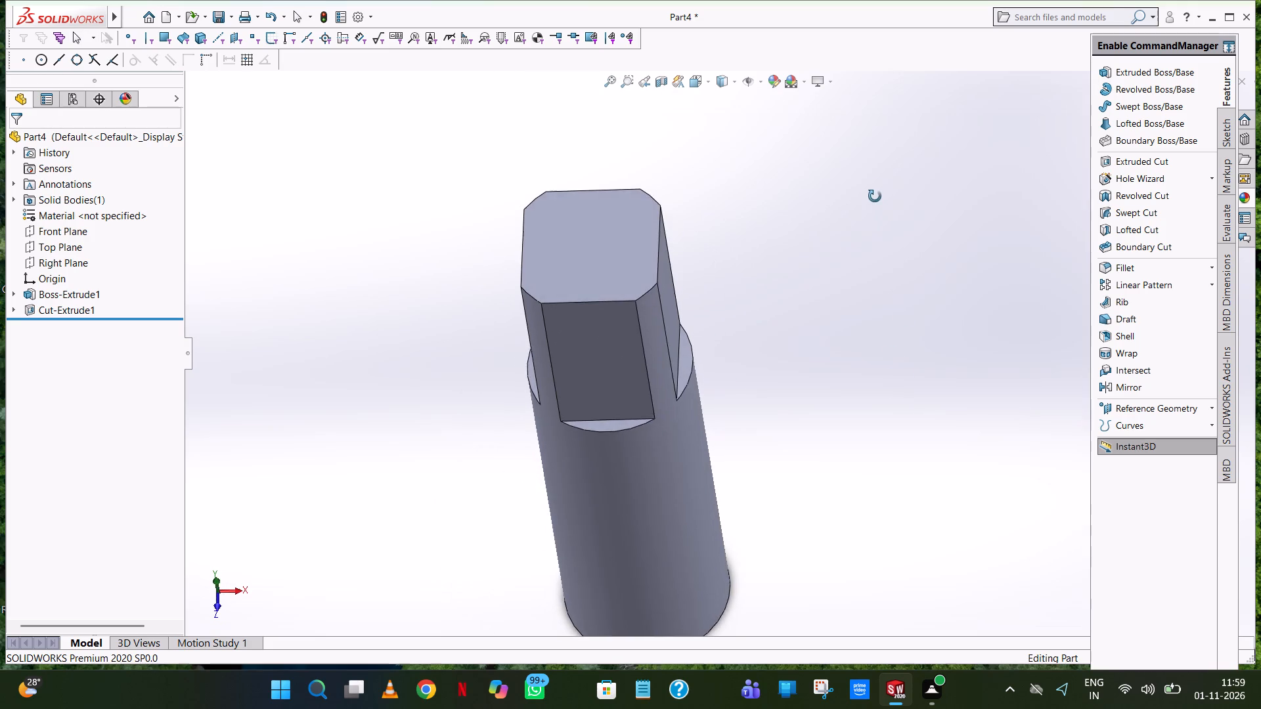
middle_click_drag(875, 196, 875, 169)
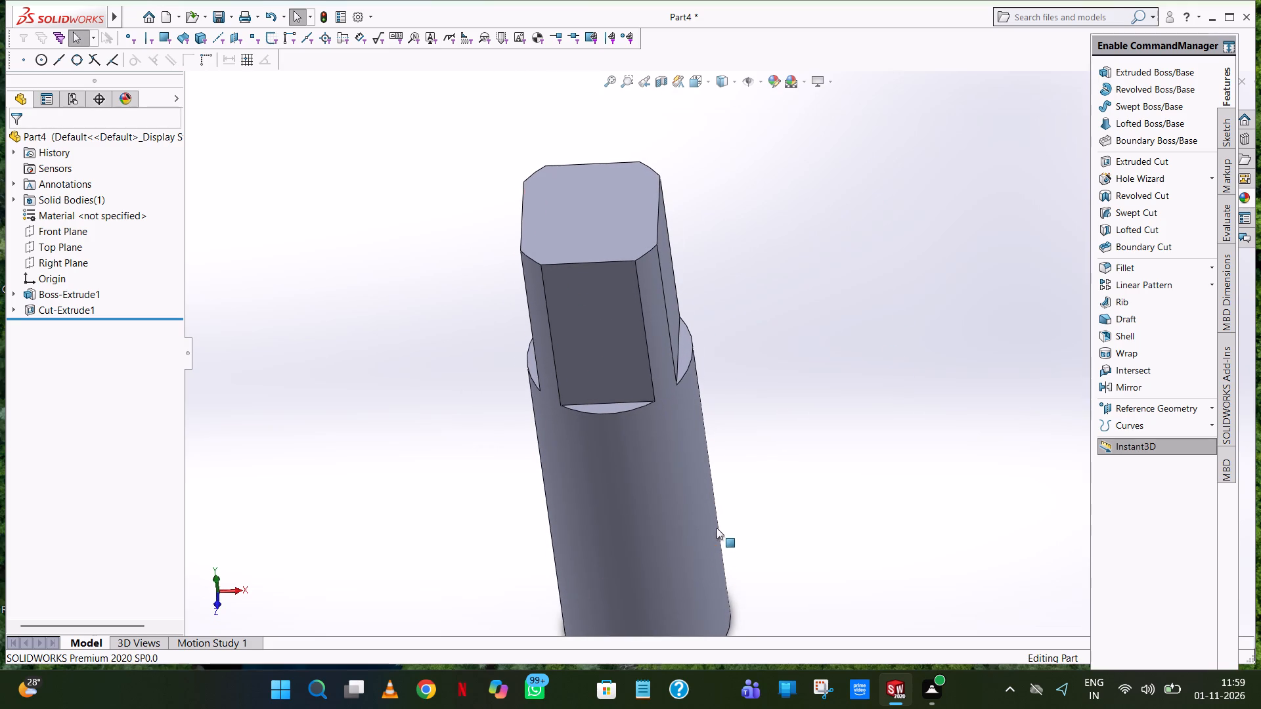
scroll(717, 528, "up", 5)
middle_click_drag(716, 521, 694, 55)
middle_click_drag(694, 416, 694, 416)
scroll(694, 416, "up", 1)
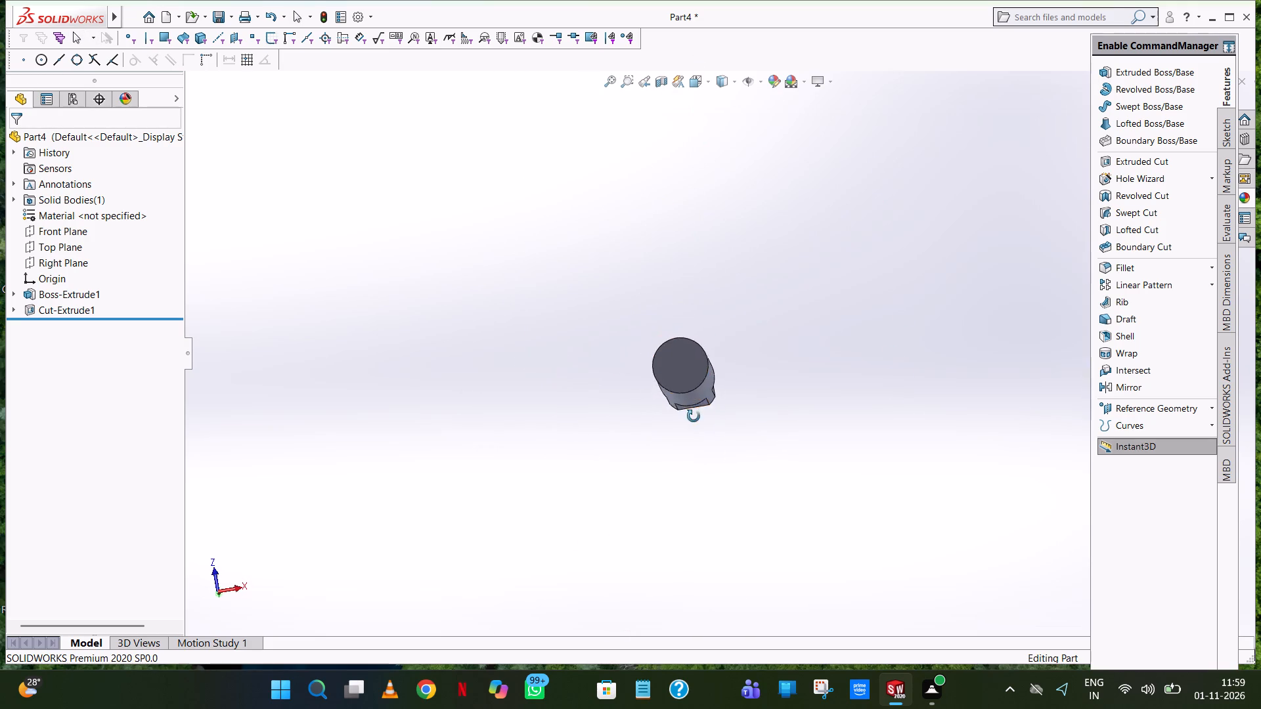
middle_click_drag(694, 416, 688, 211)
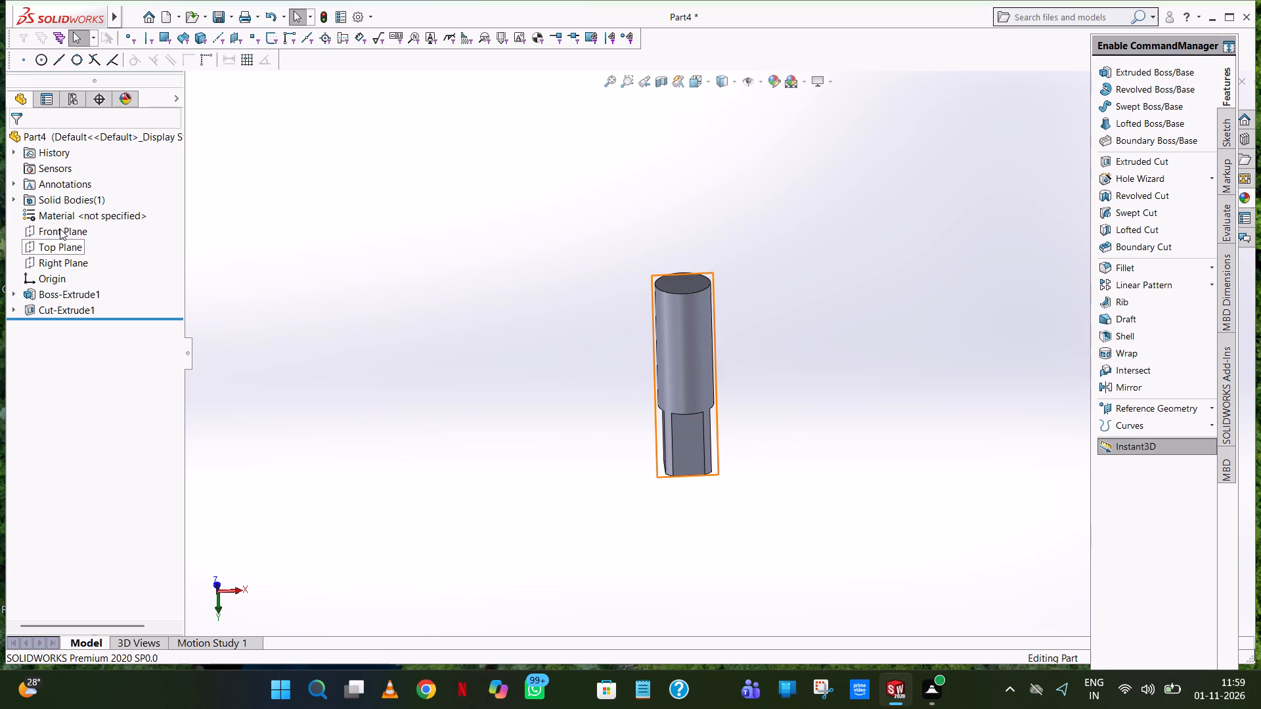
Open a new sketch on the Front Plane and view it face-on at the shaft's round end.
left_click(60, 228)
middle_click_drag(533, 347, 638, 411)
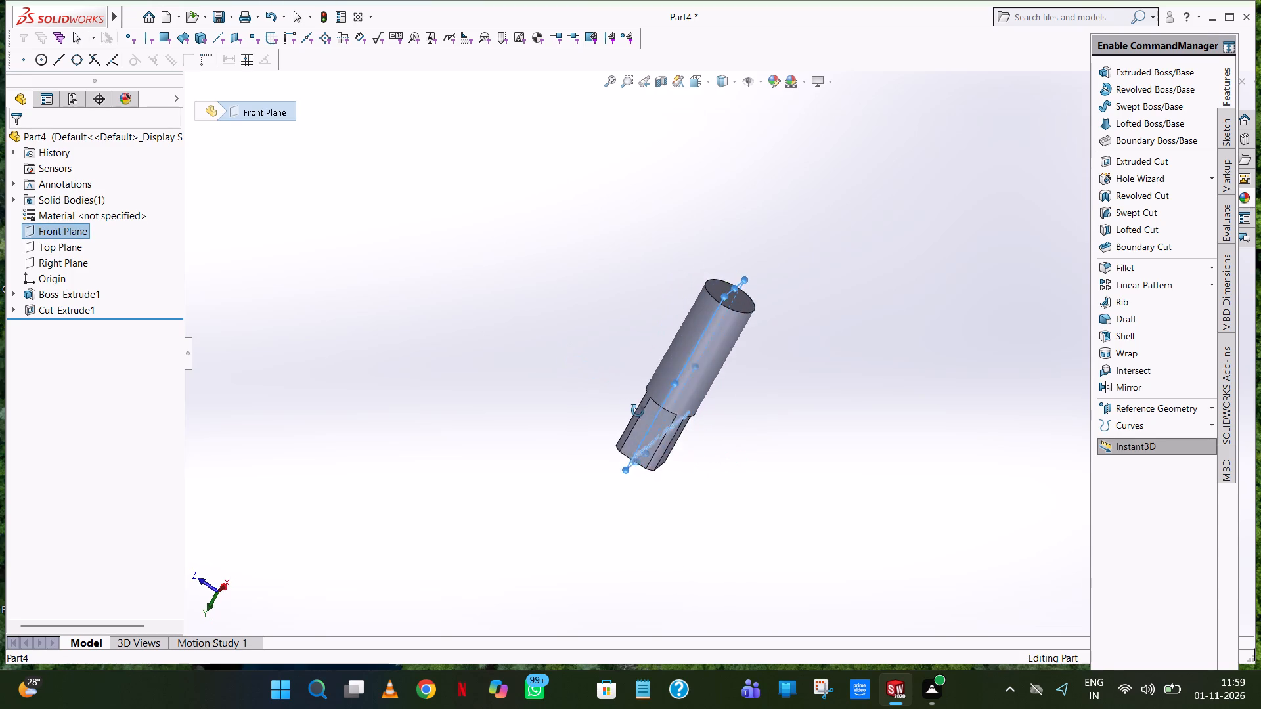
middle_click_drag(638, 411, 638, 412)
scroll(638, 412, "up", 1)
scroll(755, 322, "down", 5)
middle_click_drag(748, 320, 645, 204)
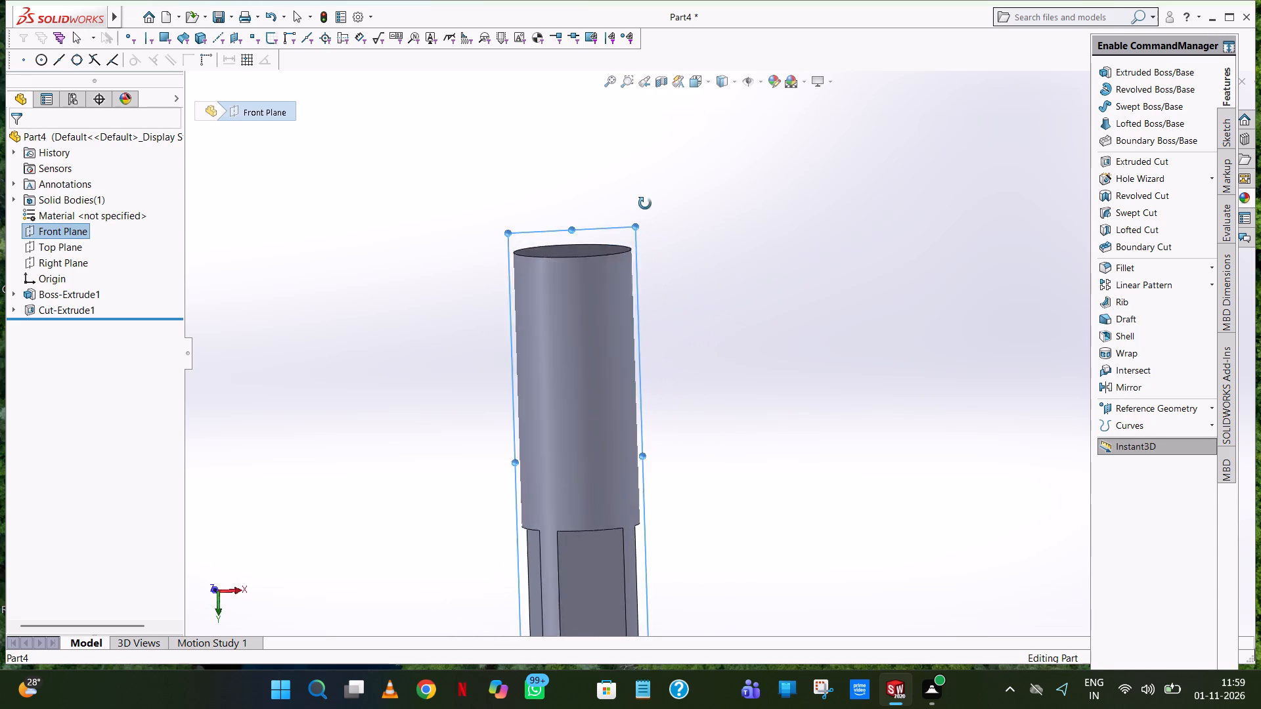
middle_click_drag(645, 204, 673, 226)
left_click(33, 234)
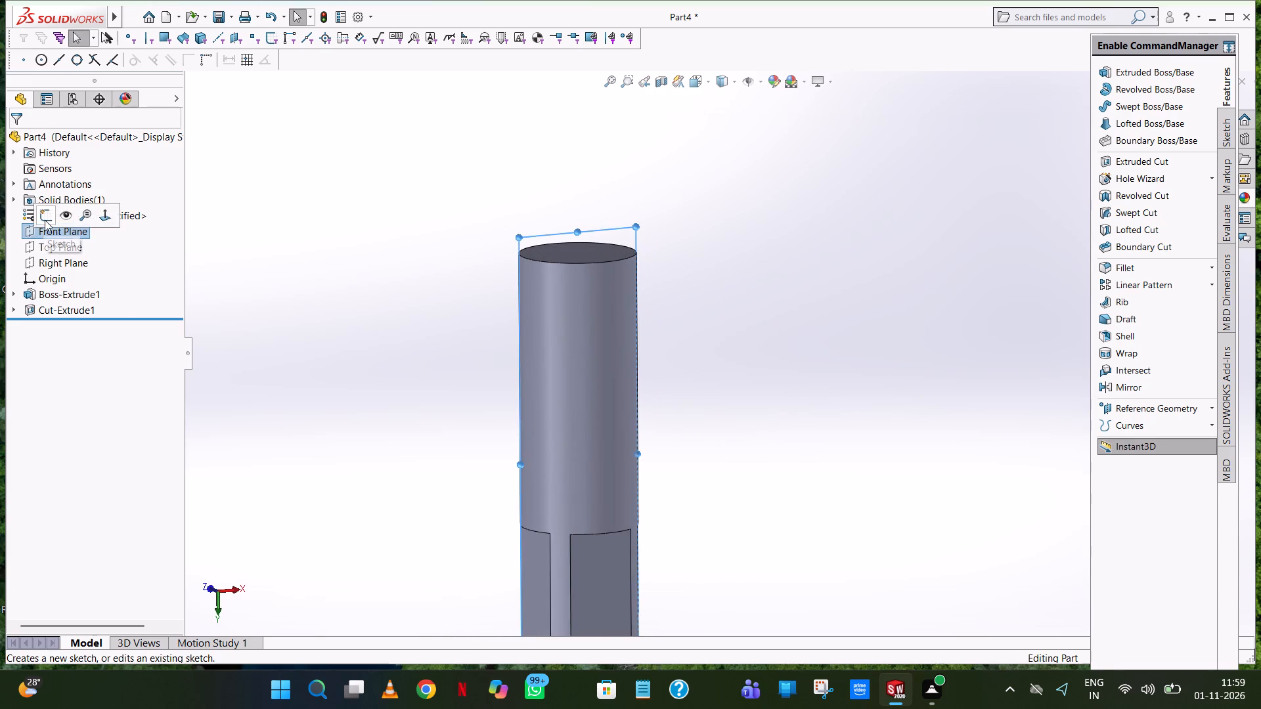
left_click(45, 220)
left_click(707, 85)
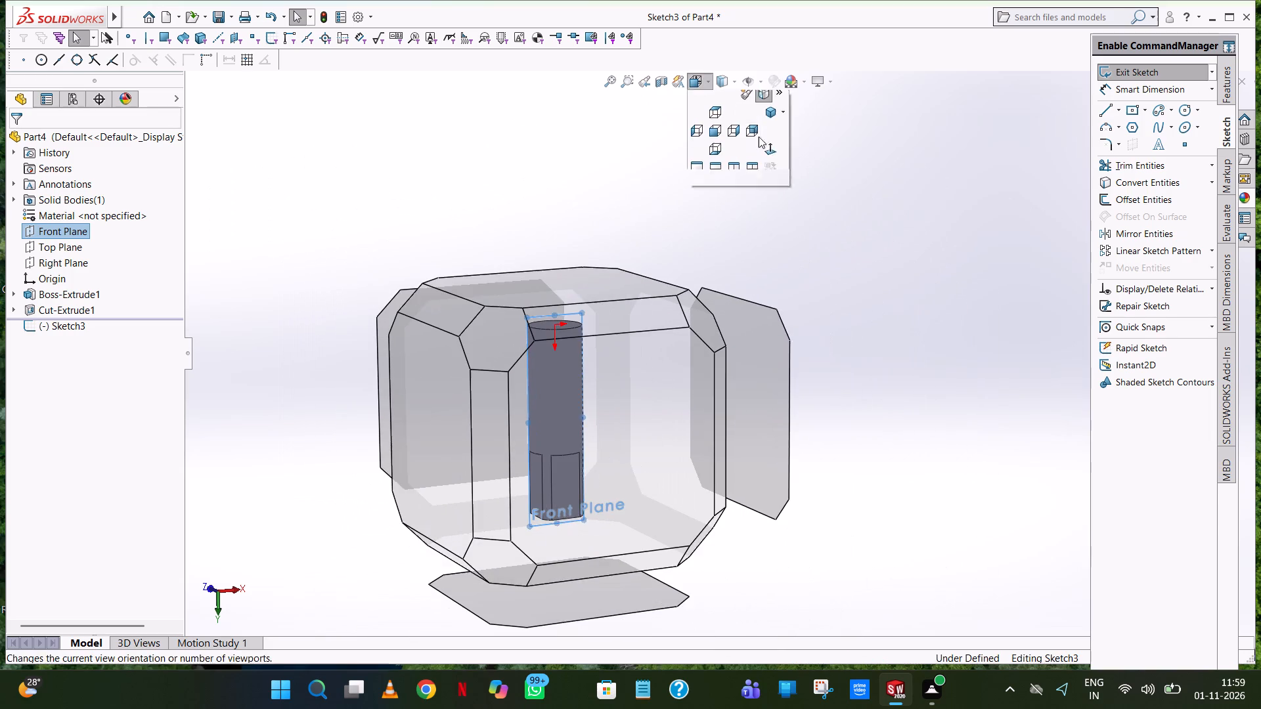
left_click(776, 150)
scroll(761, 506, "up", 5)
scroll(671, 447, "down", 5)
left_click(933, 232)
right_click(933, 232)
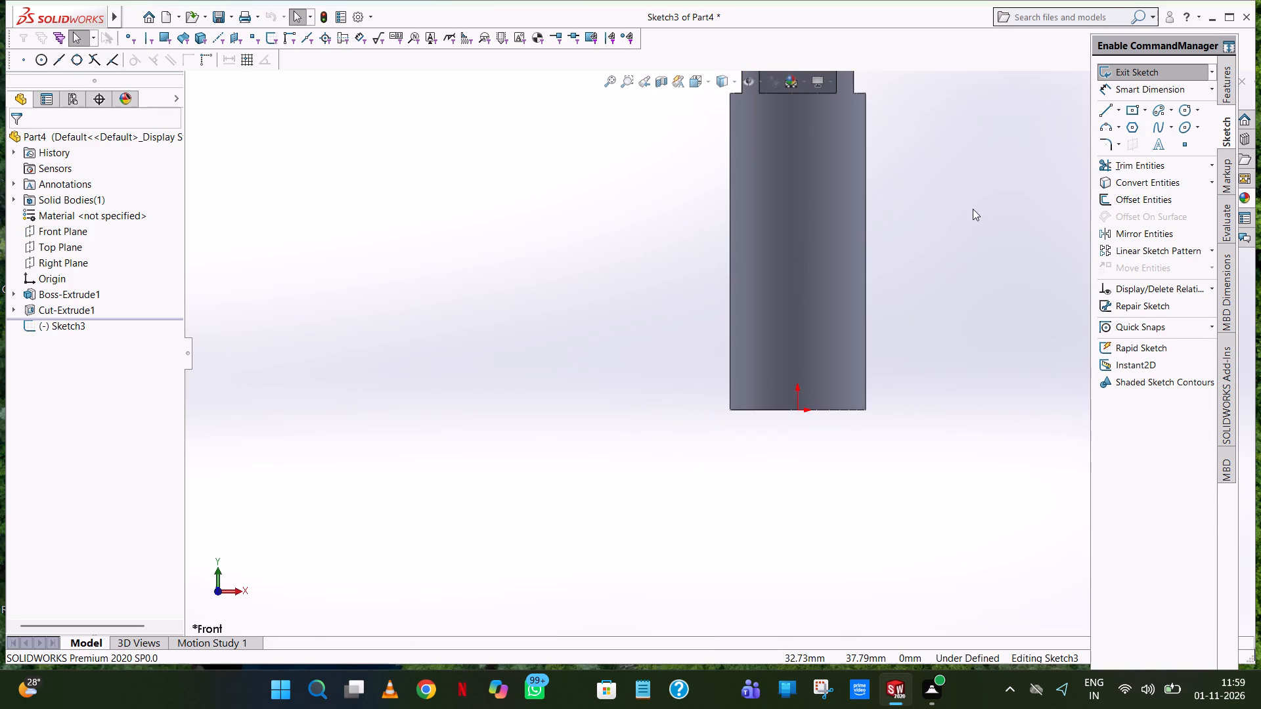
Sketch a vertical line from the origin outward past the shaft's round end face, with a length of 50.8/2 mm.
left_click(1108, 106)
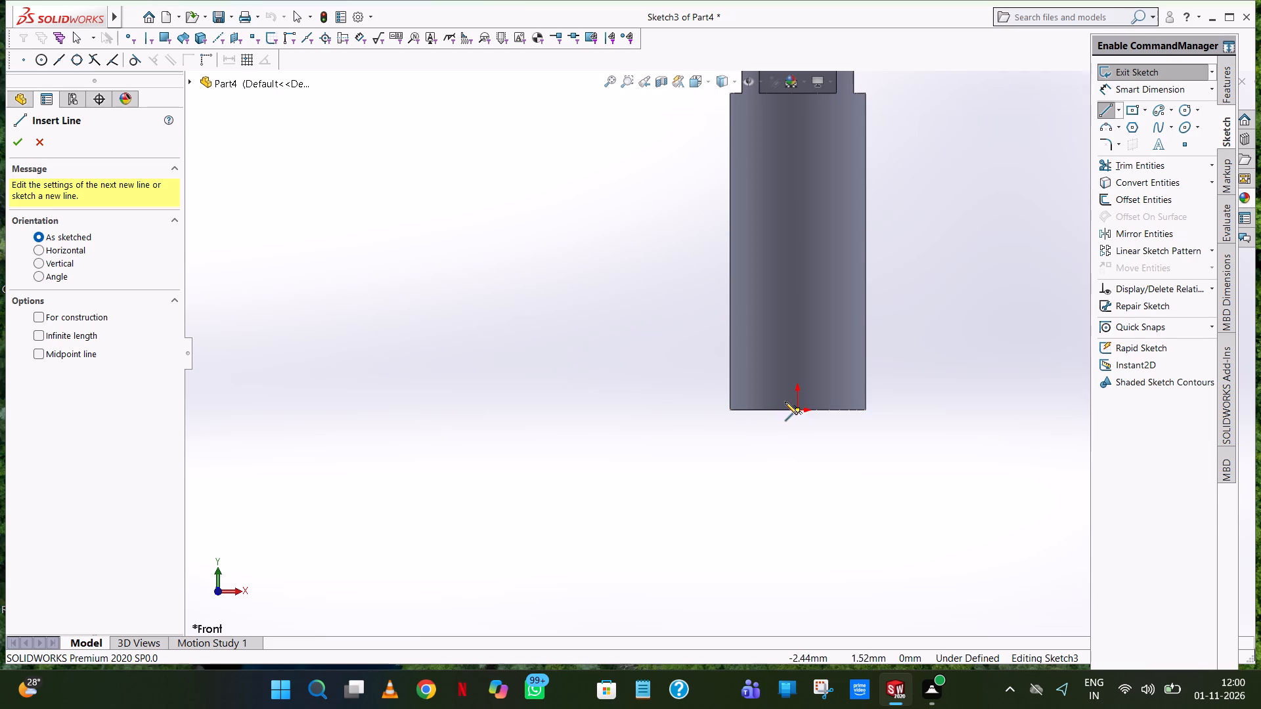
left_click(797, 411)
left_click(799, 532)
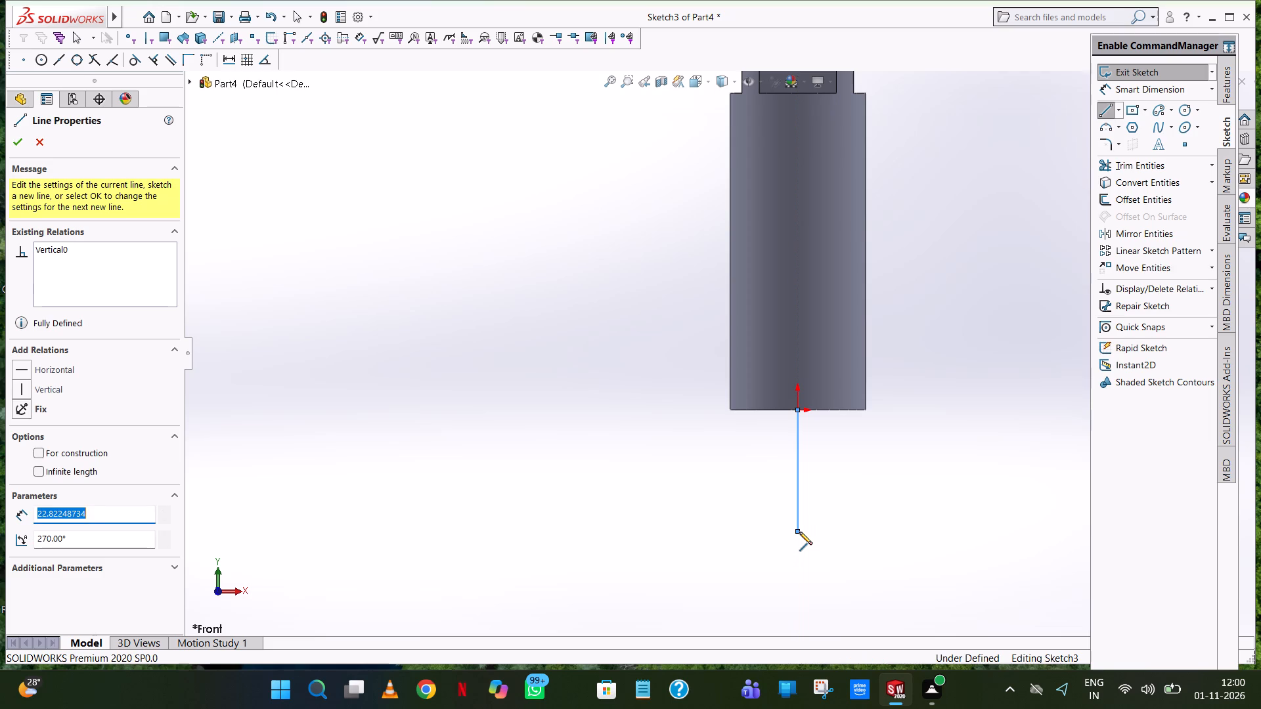
key("5")
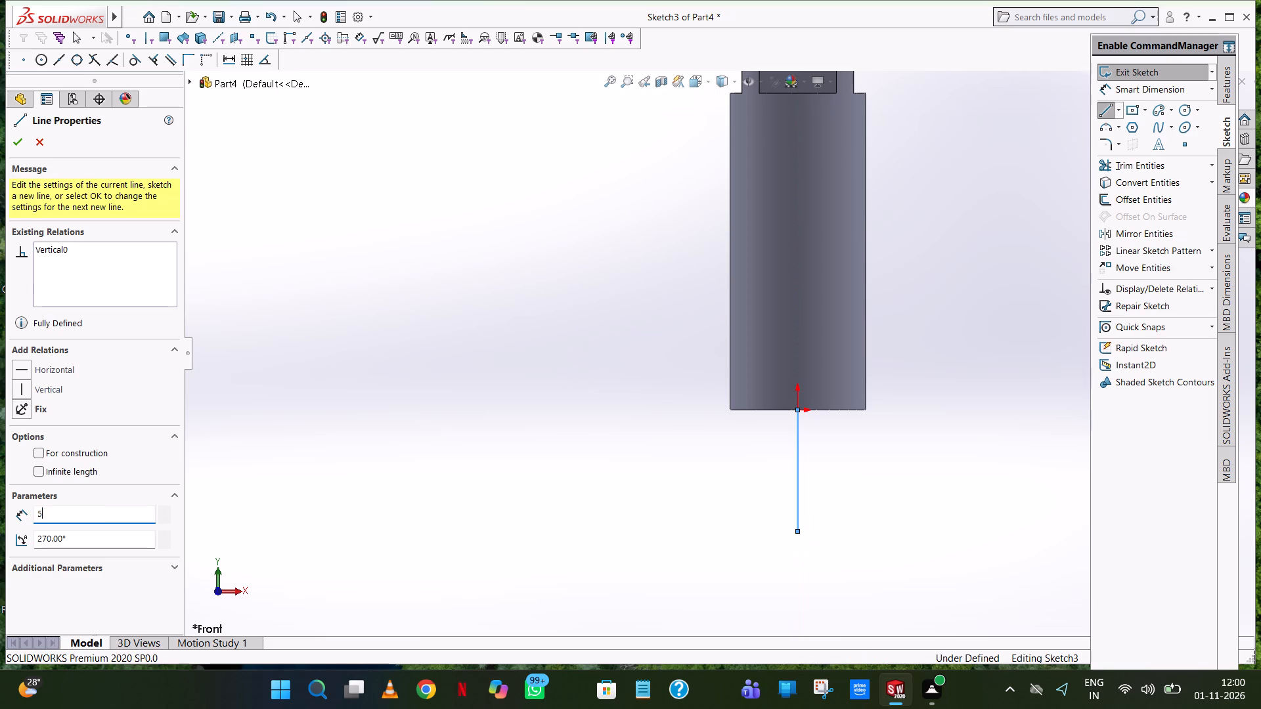
type("0.")
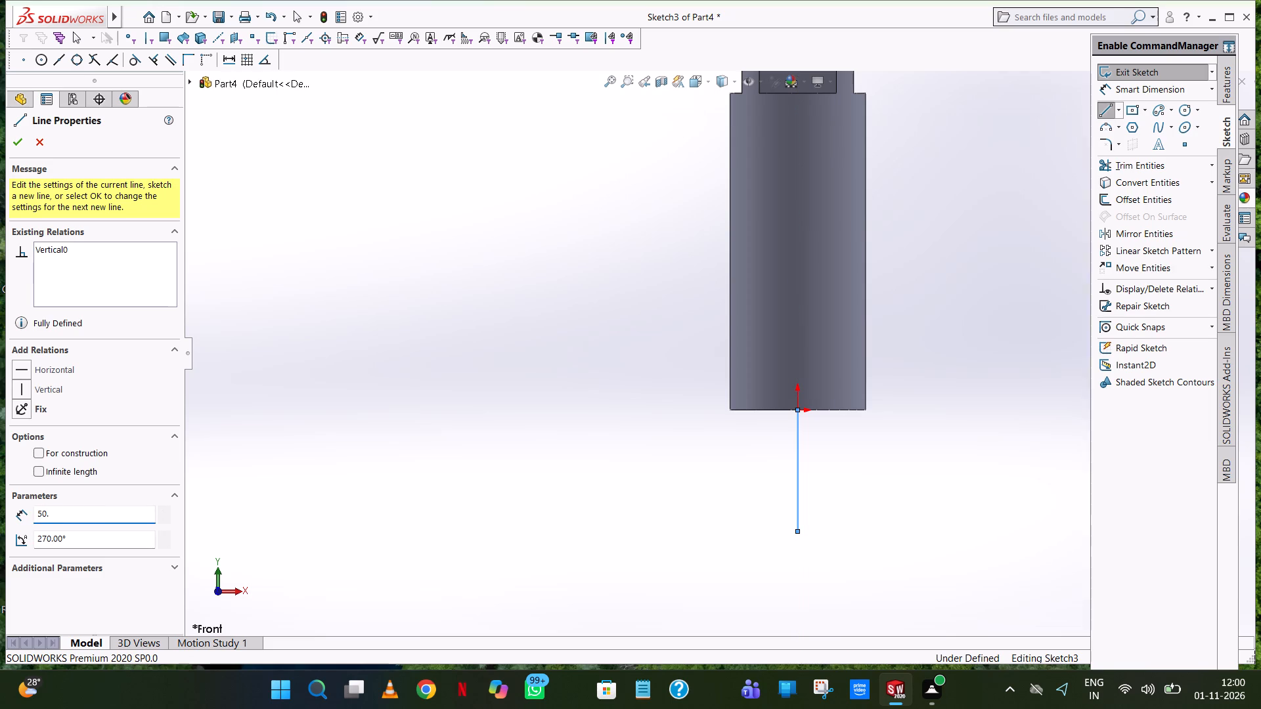
key("8")
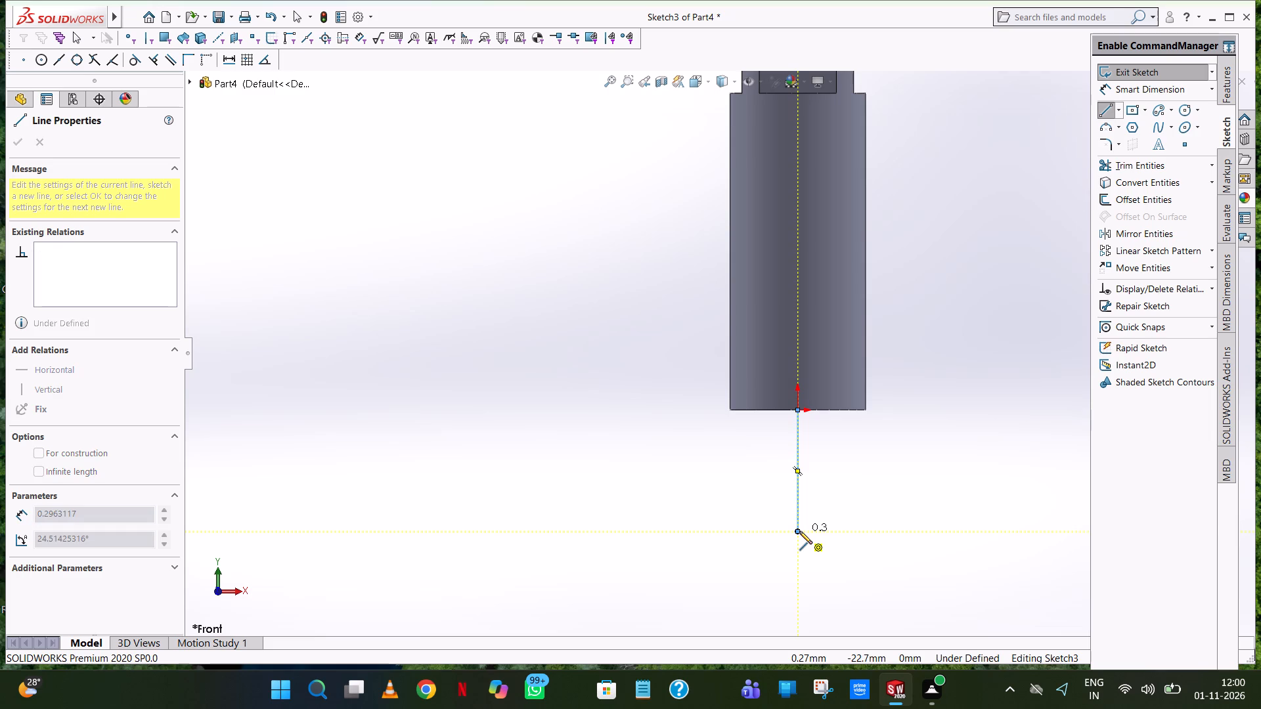
right_click(799, 531)
left_click(821, 541)
left_click(799, 498)
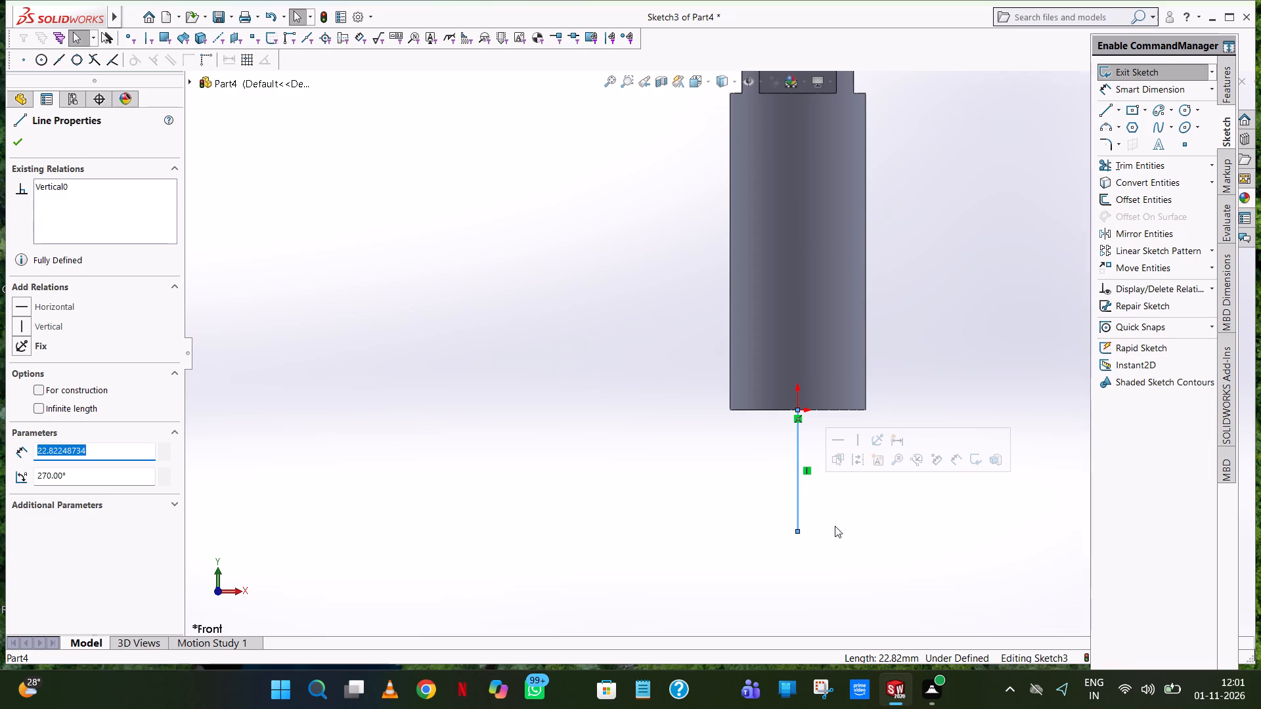
type("50.8/2")
key("Return")
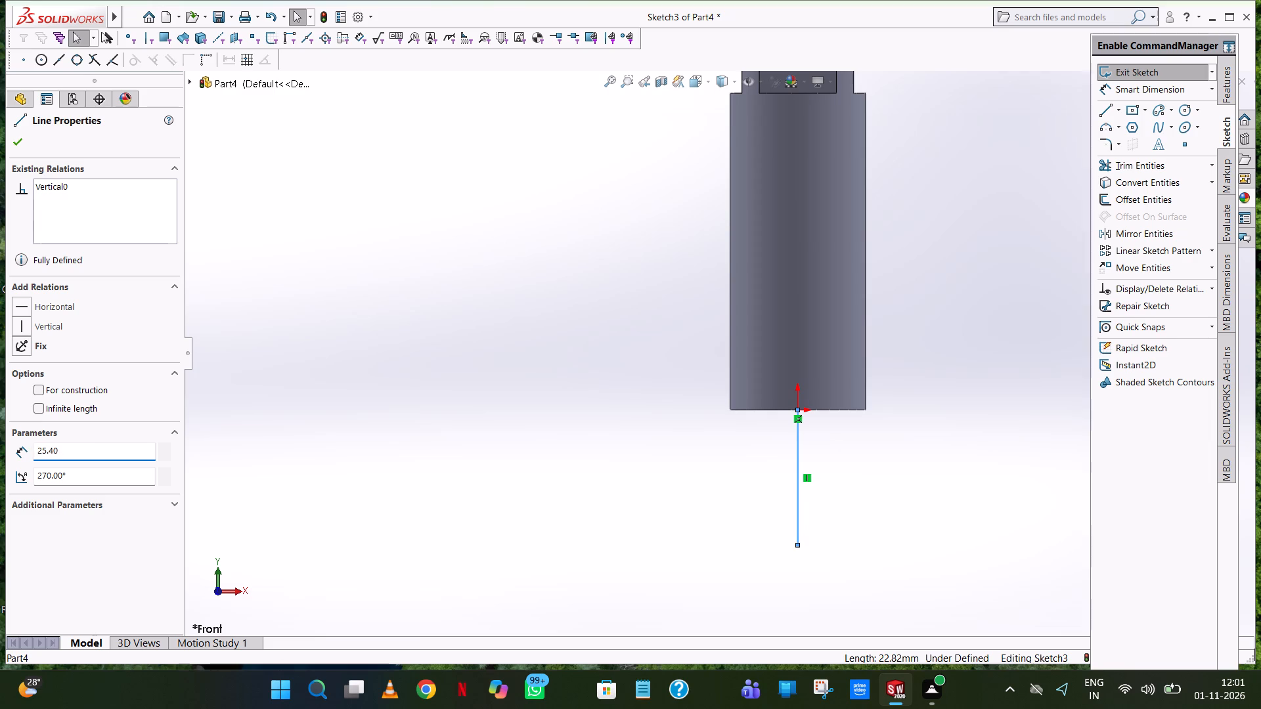
right_click(835, 526)
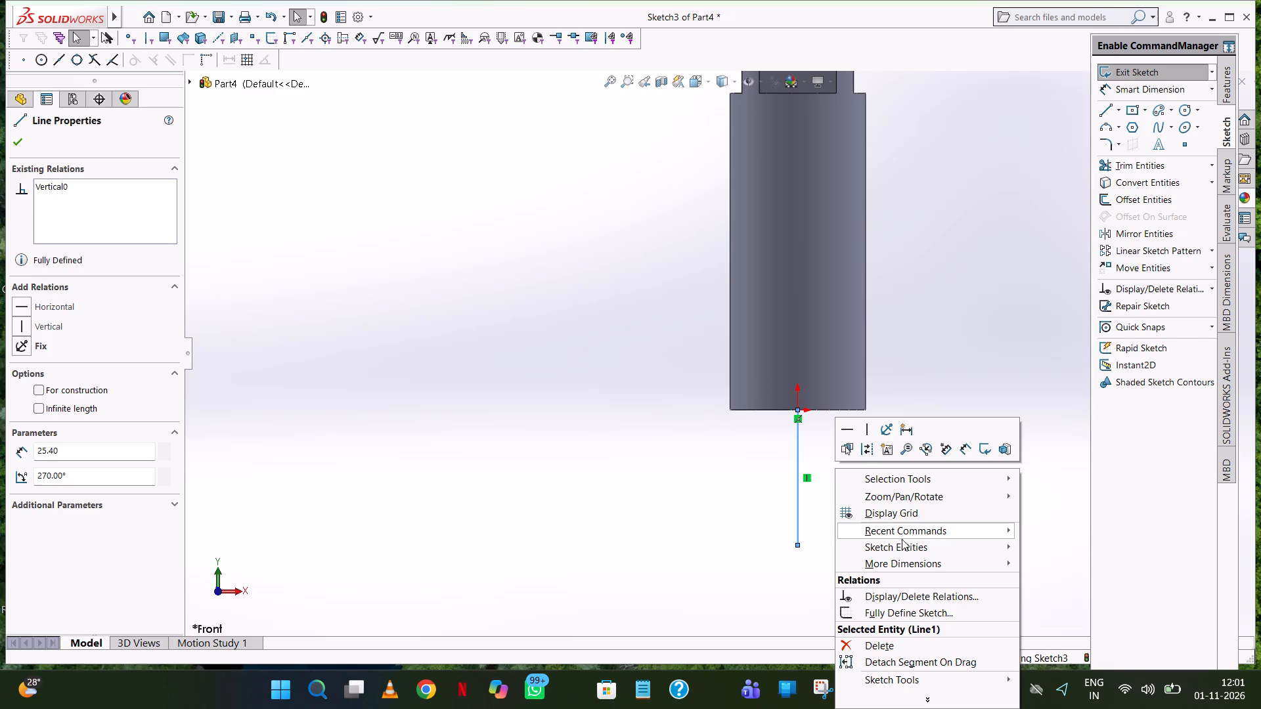
left_click(955, 367)
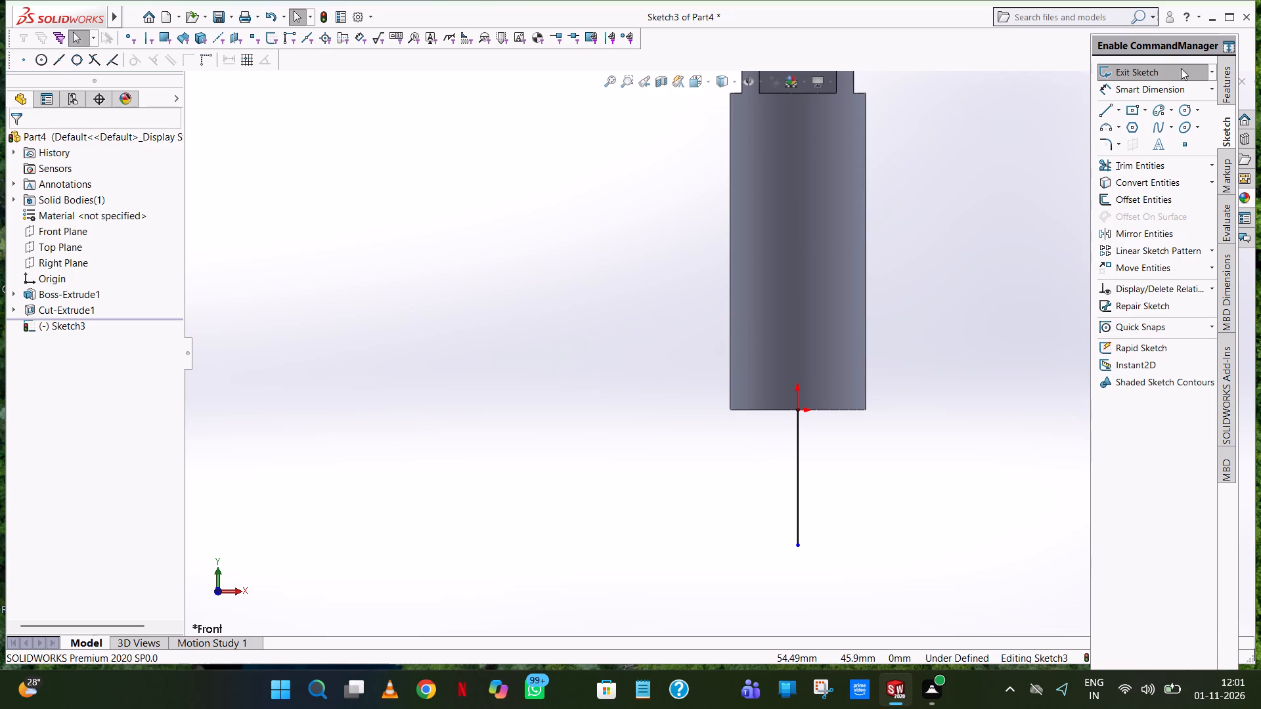
Draw a three-point arc from the round end face's right corner to the vertical line's outer end, with radius 50.8/2 mm.
left_click(1106, 127)
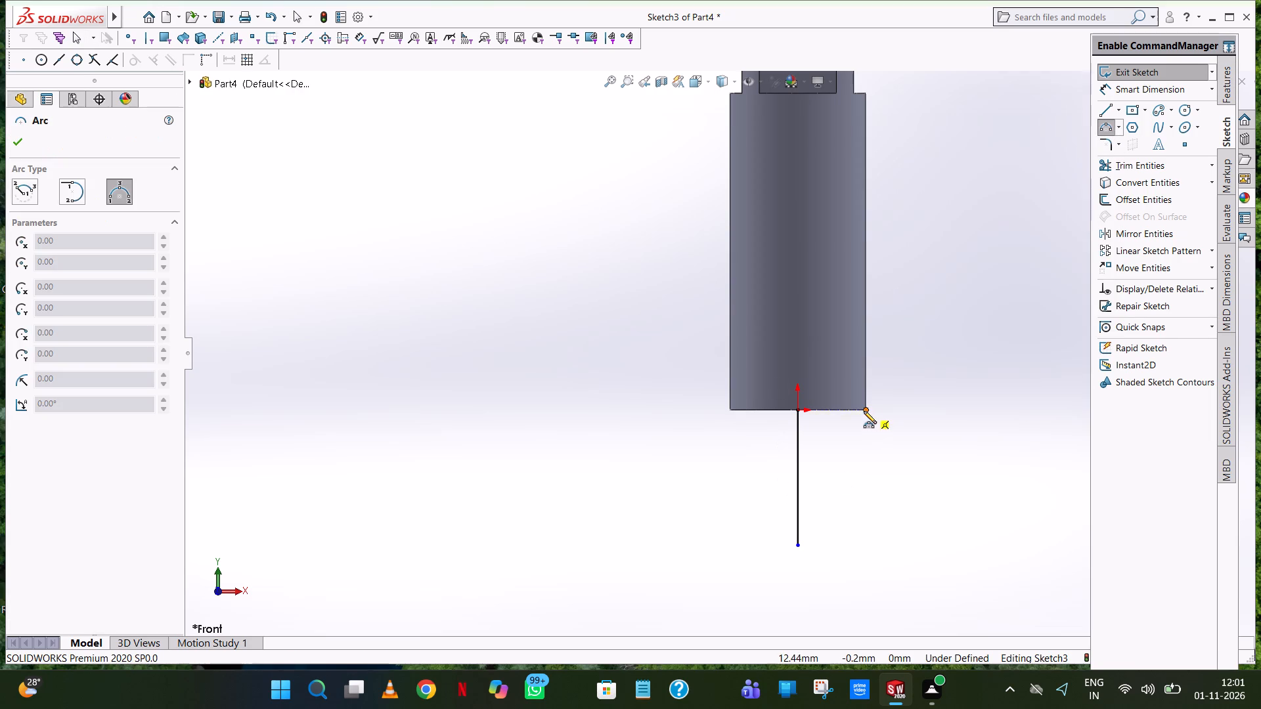
left_click(863, 410)
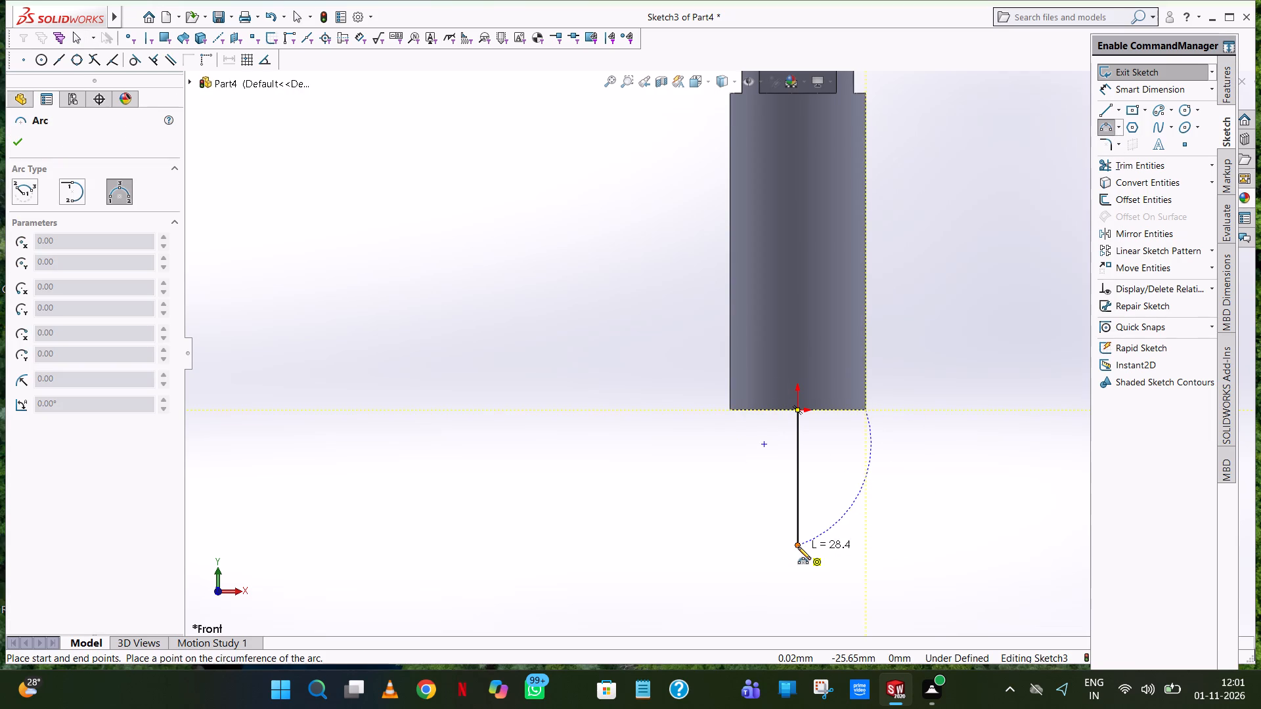
left_click(798, 546)
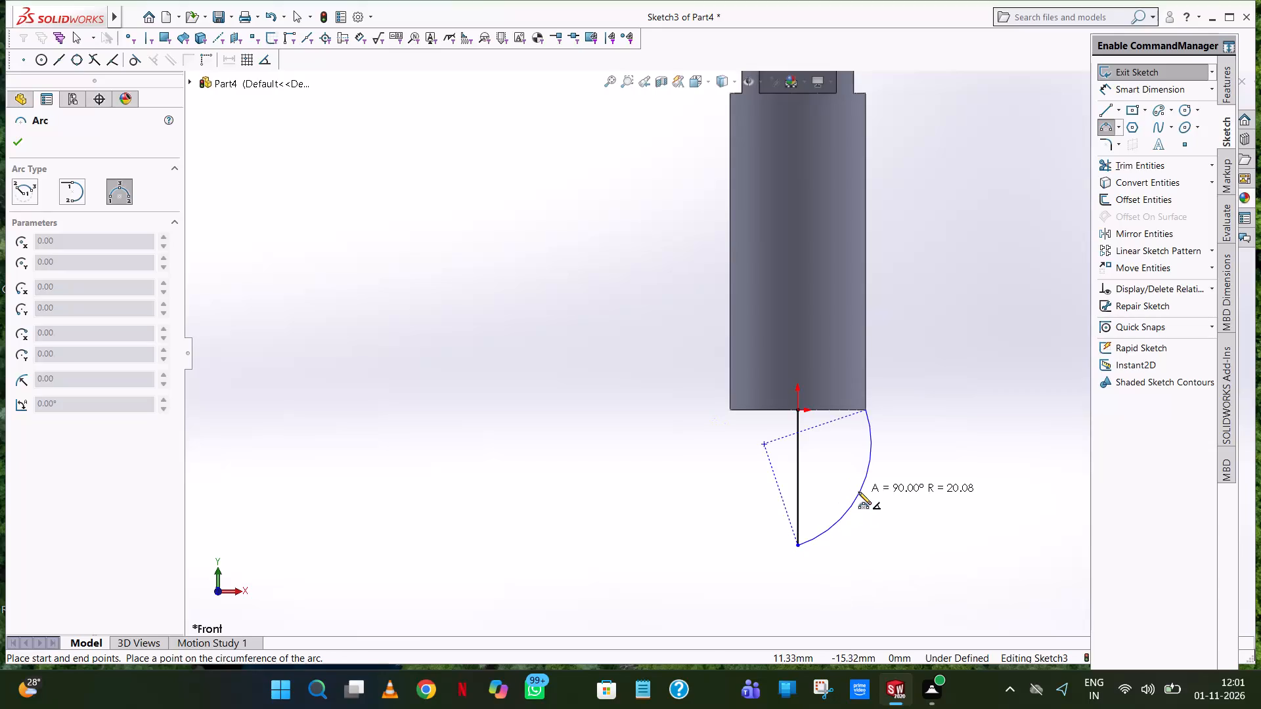
left_click(856, 479)
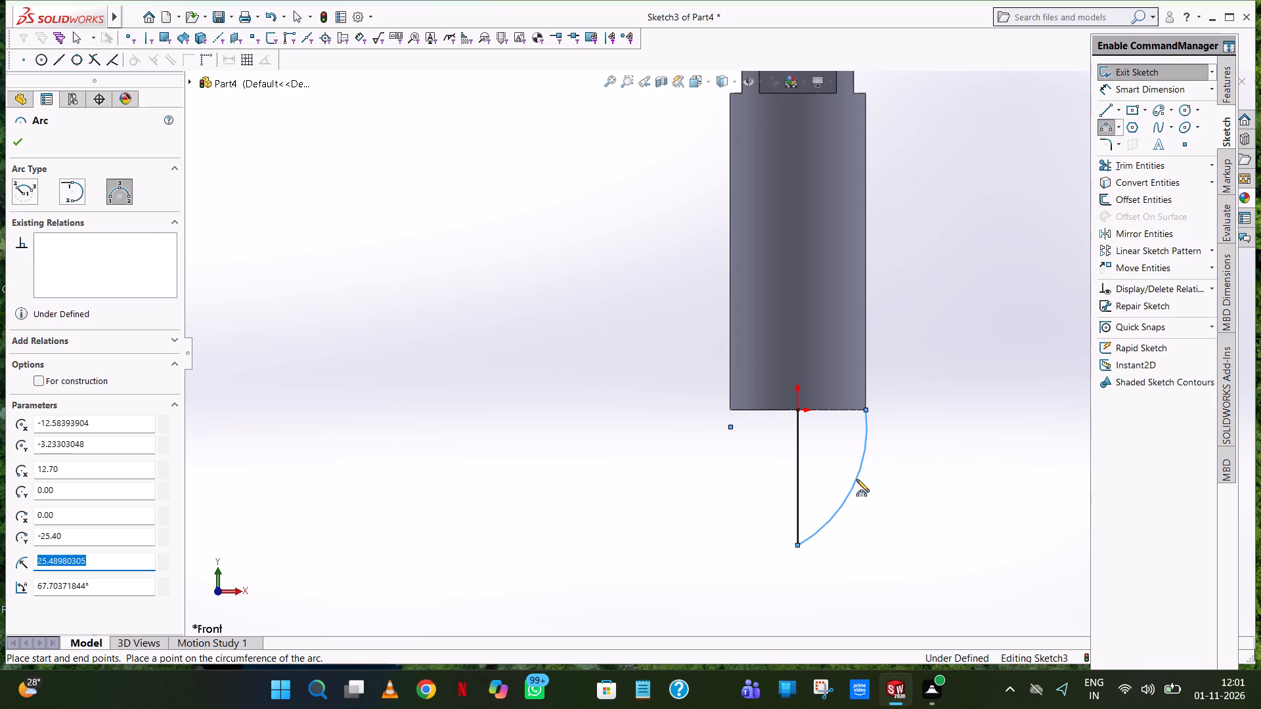
type("50.8/2")
key("Return")
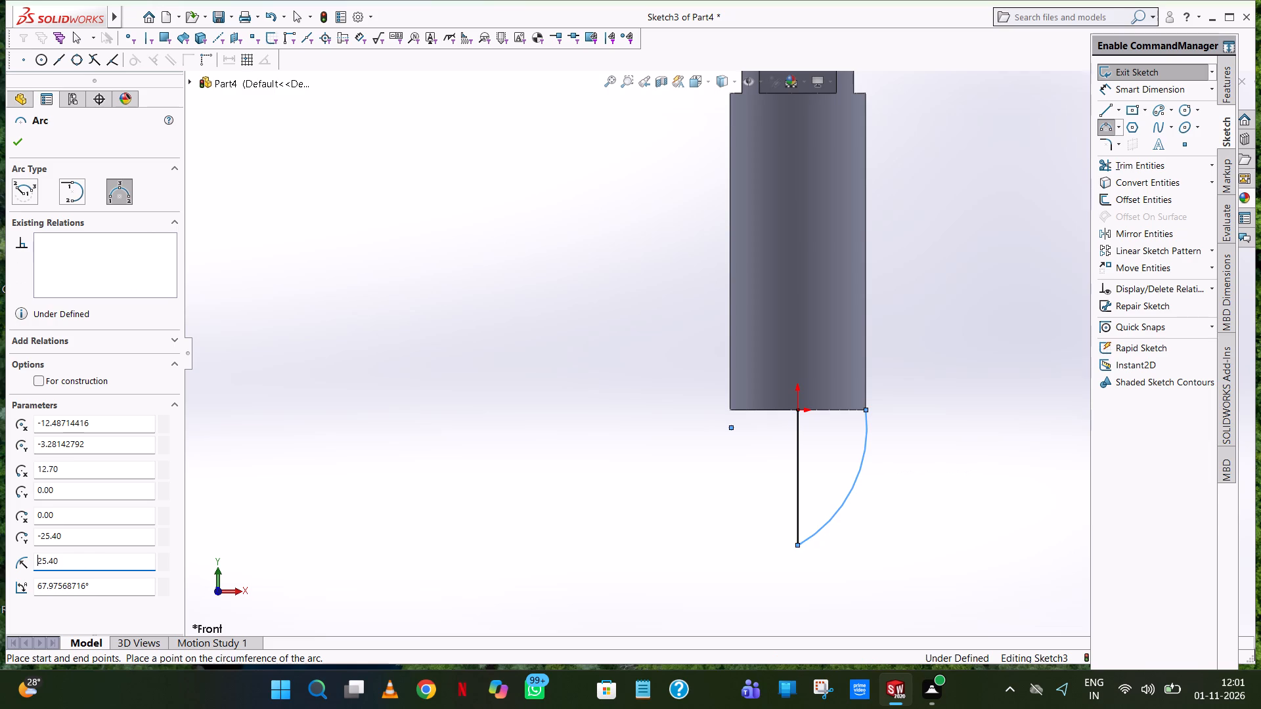
right_click(856, 479)
left_click(891, 496)
left_click(972, 437)
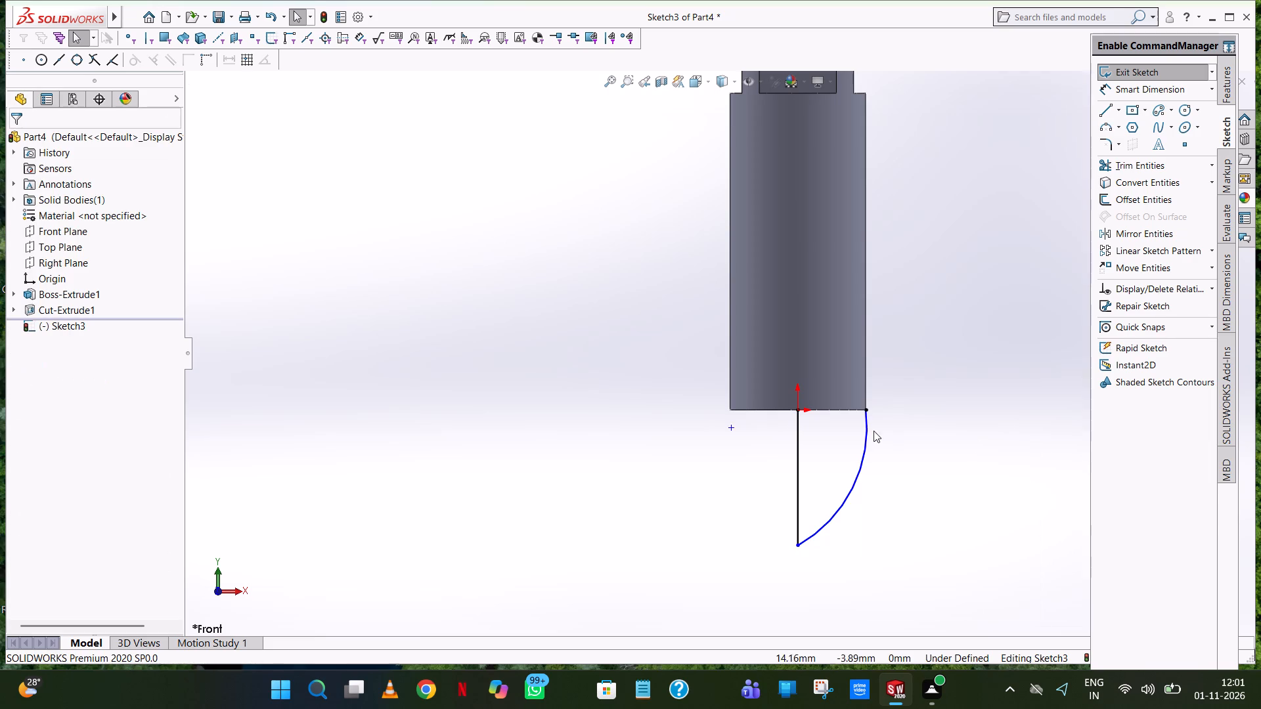
left_click(869, 450)
left_click(867, 450)
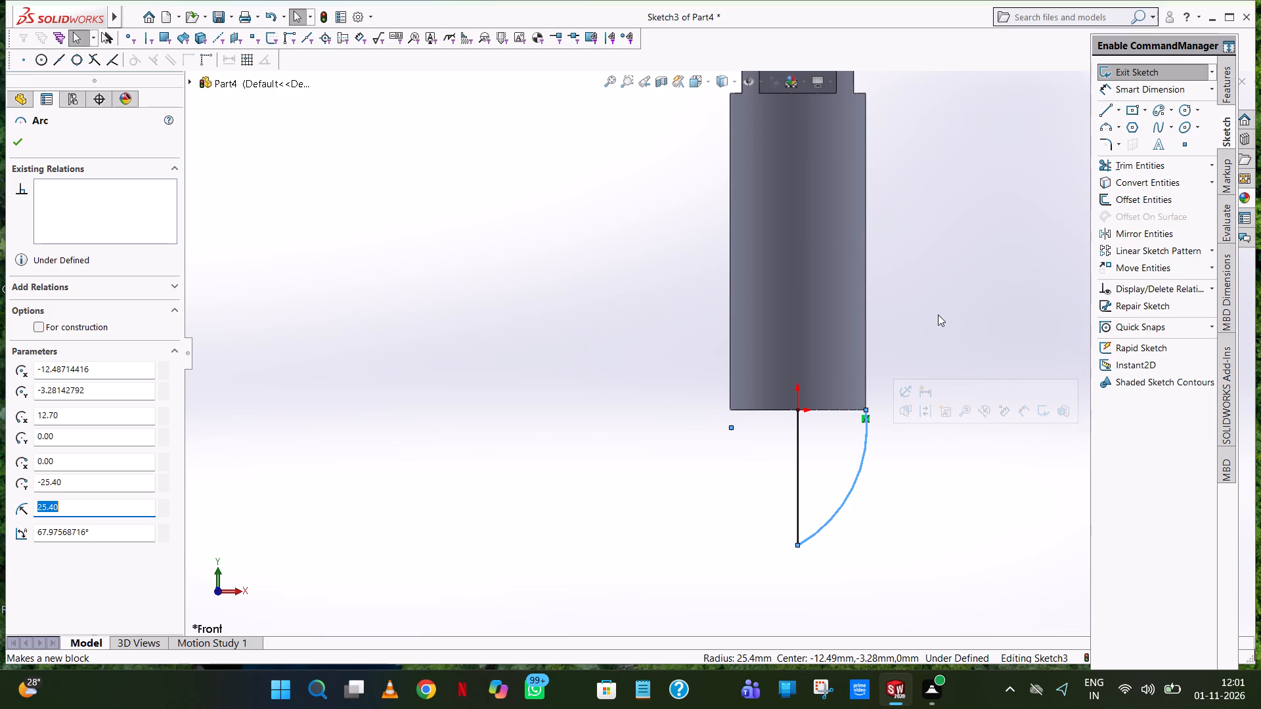
left_click(938, 314)
Close the profile with a horizontal line from the origin to the arc's start at the end face's right corner.
left_click(1105, 108)
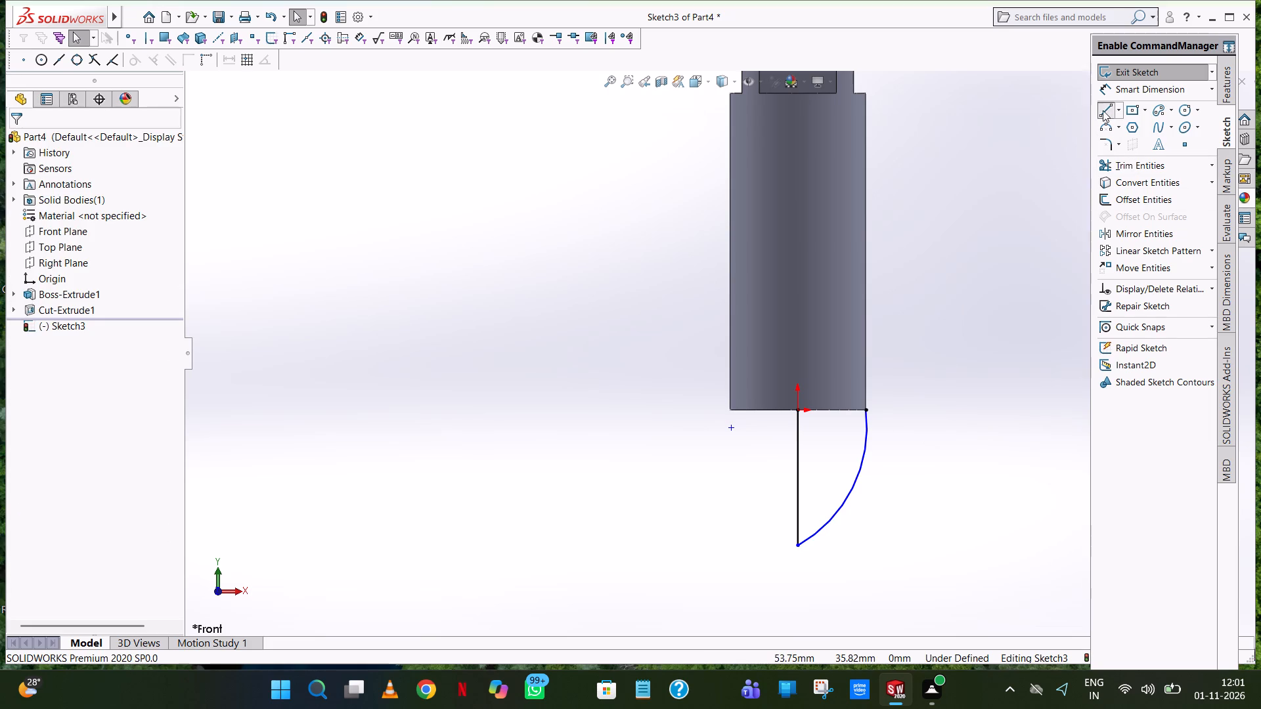
left_click(797, 412)
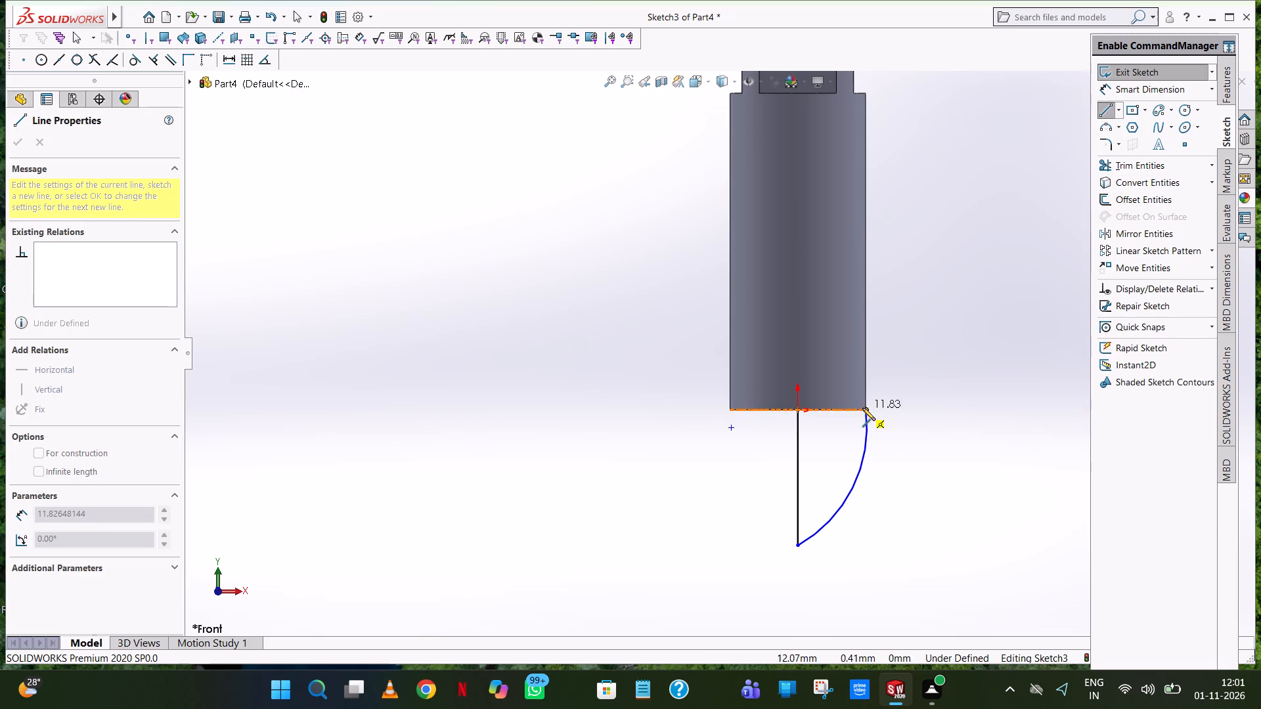
left_click(866, 408)
right_click(866, 408)
left_click(893, 417)
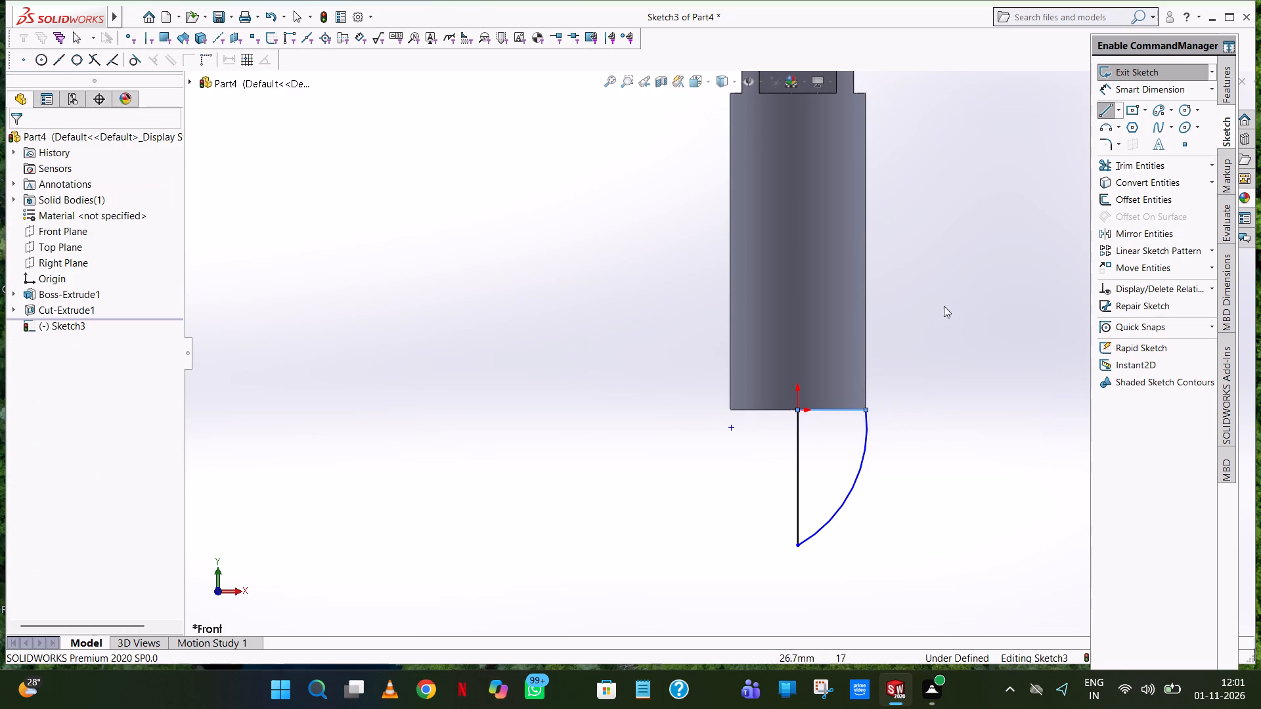
left_click(947, 298)
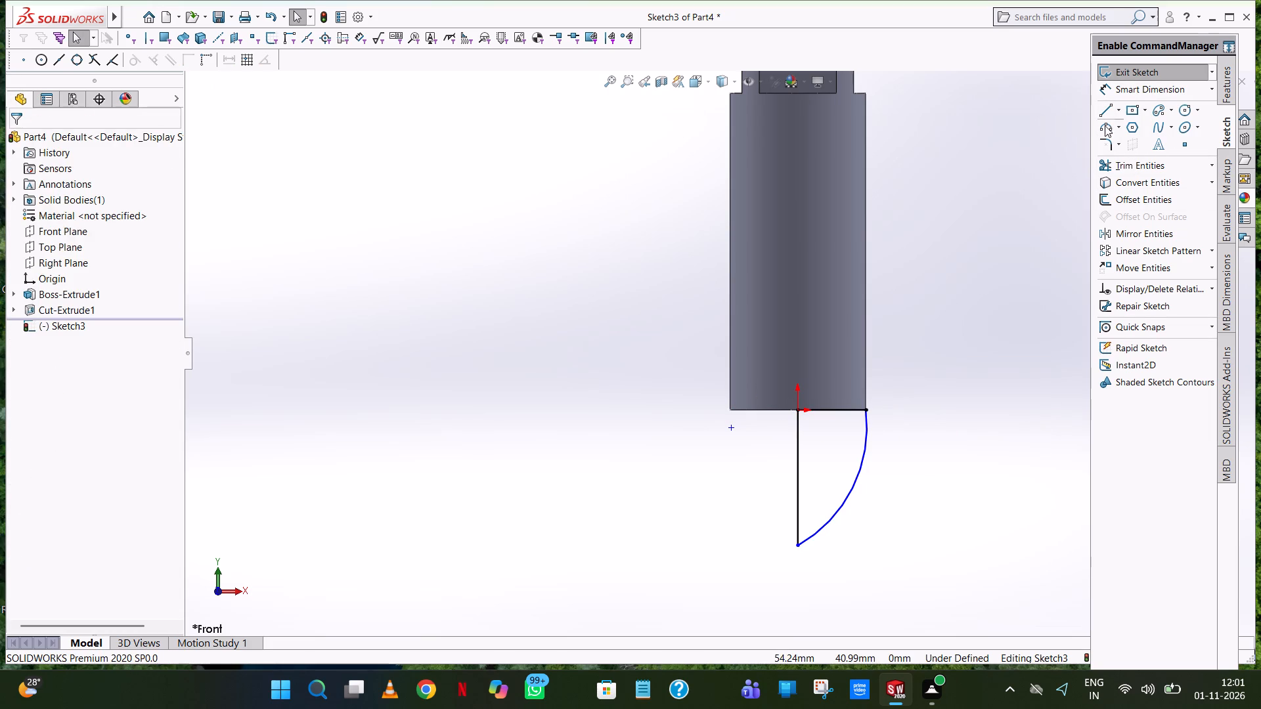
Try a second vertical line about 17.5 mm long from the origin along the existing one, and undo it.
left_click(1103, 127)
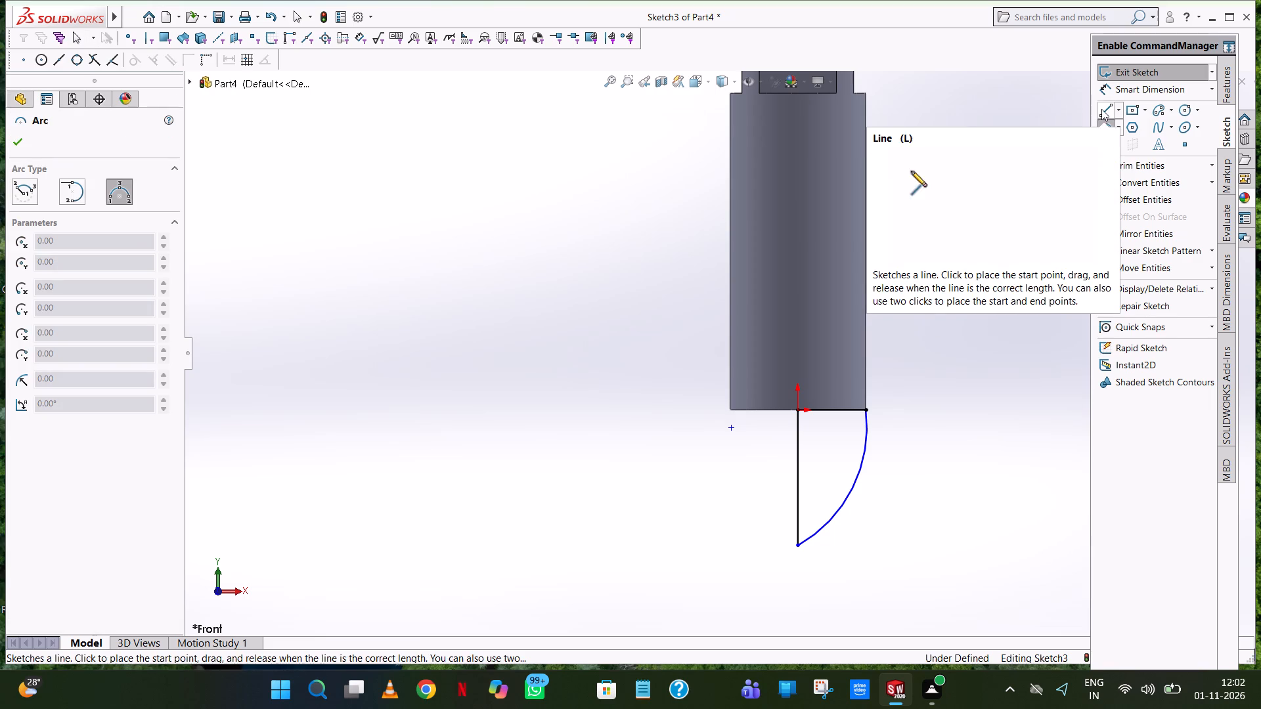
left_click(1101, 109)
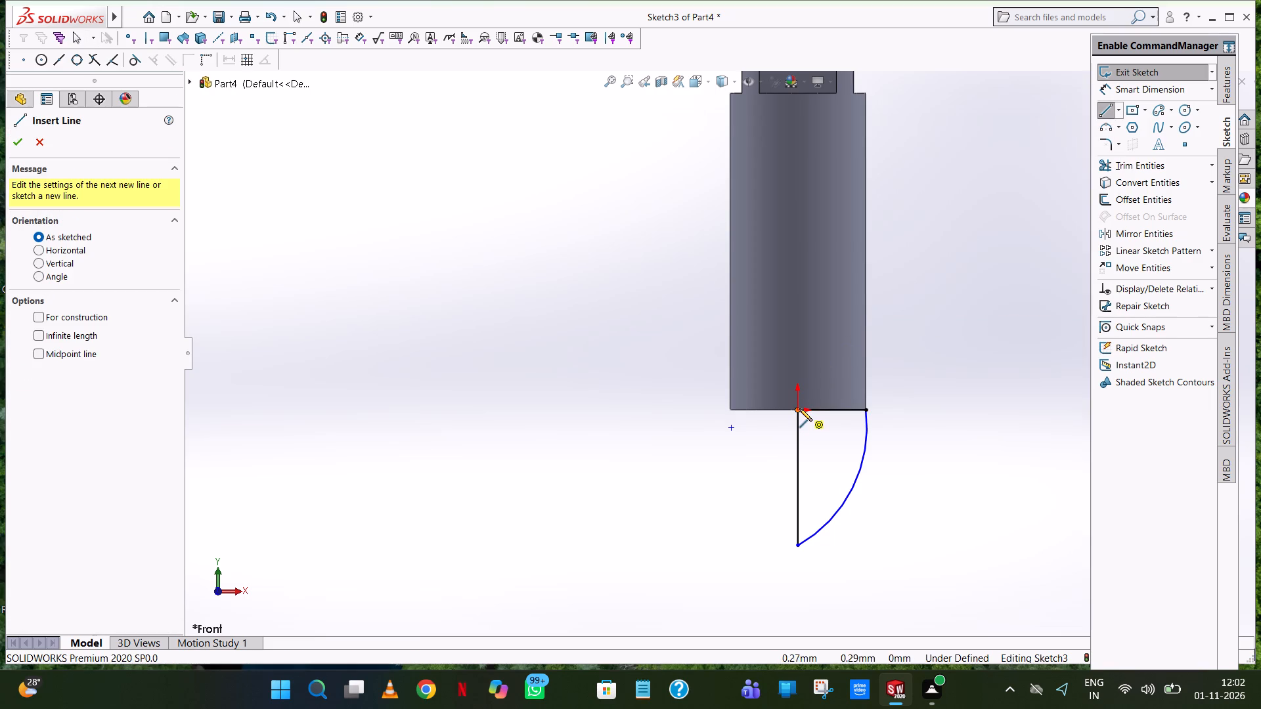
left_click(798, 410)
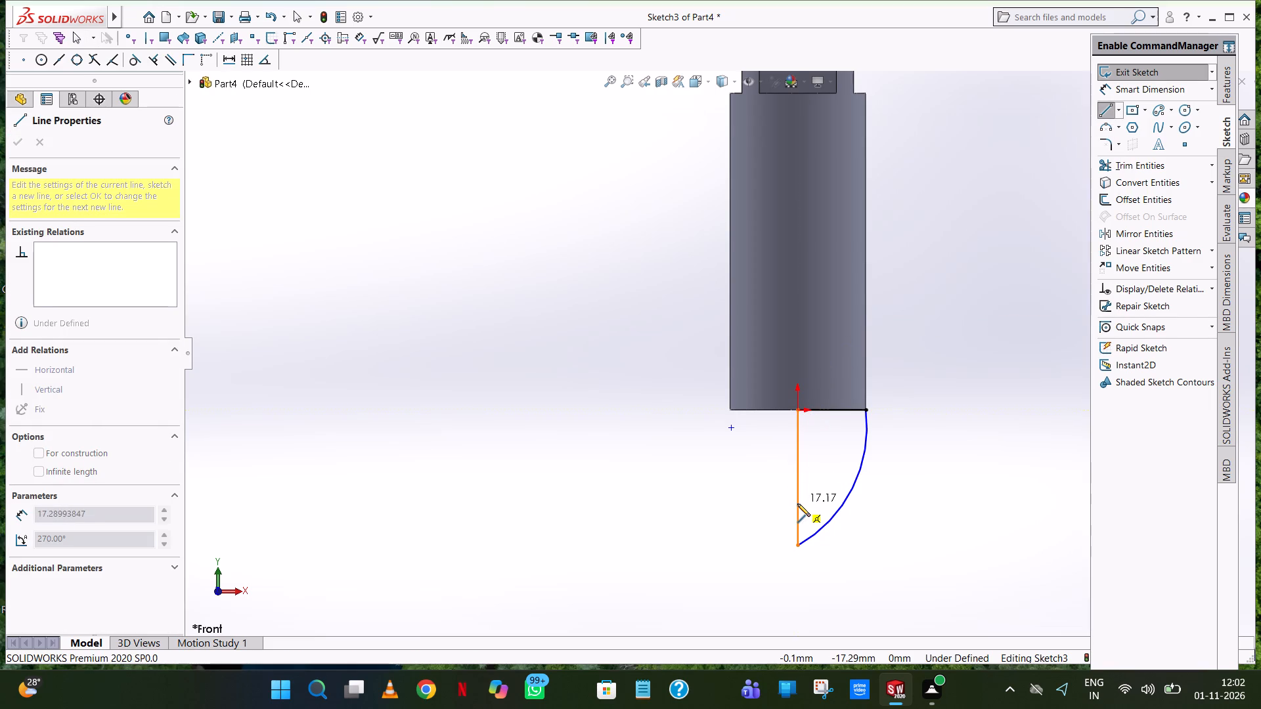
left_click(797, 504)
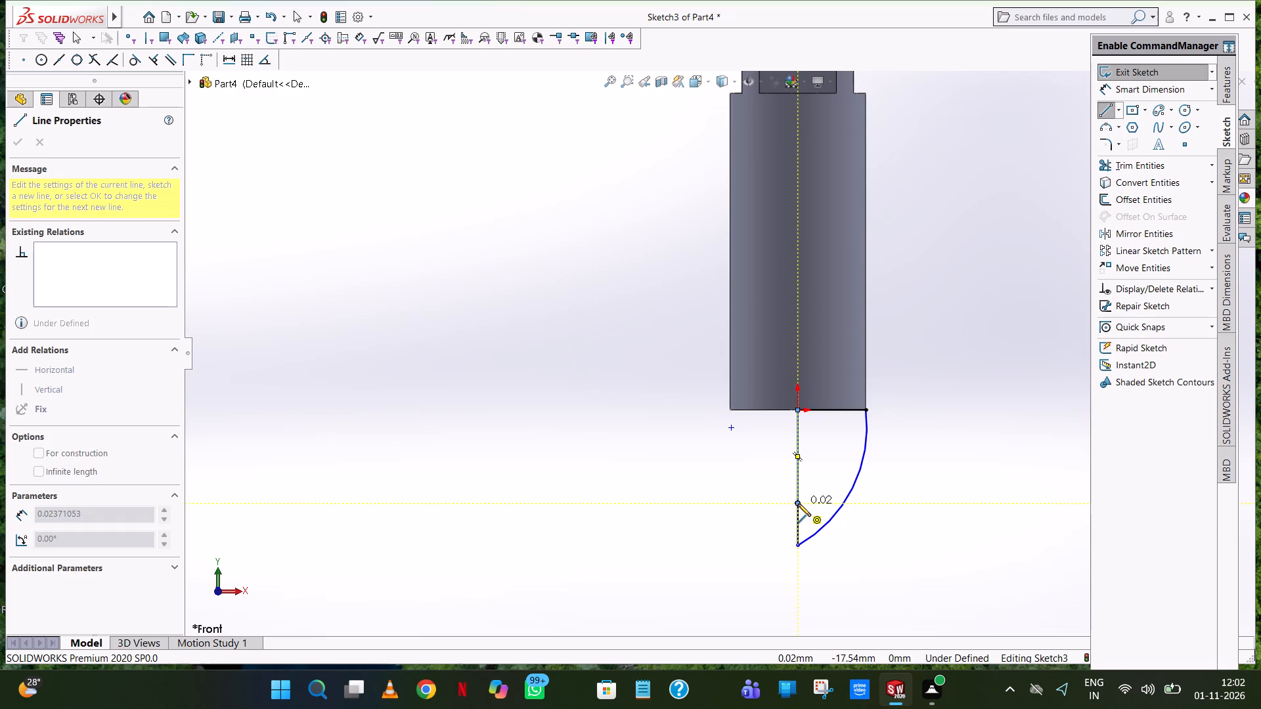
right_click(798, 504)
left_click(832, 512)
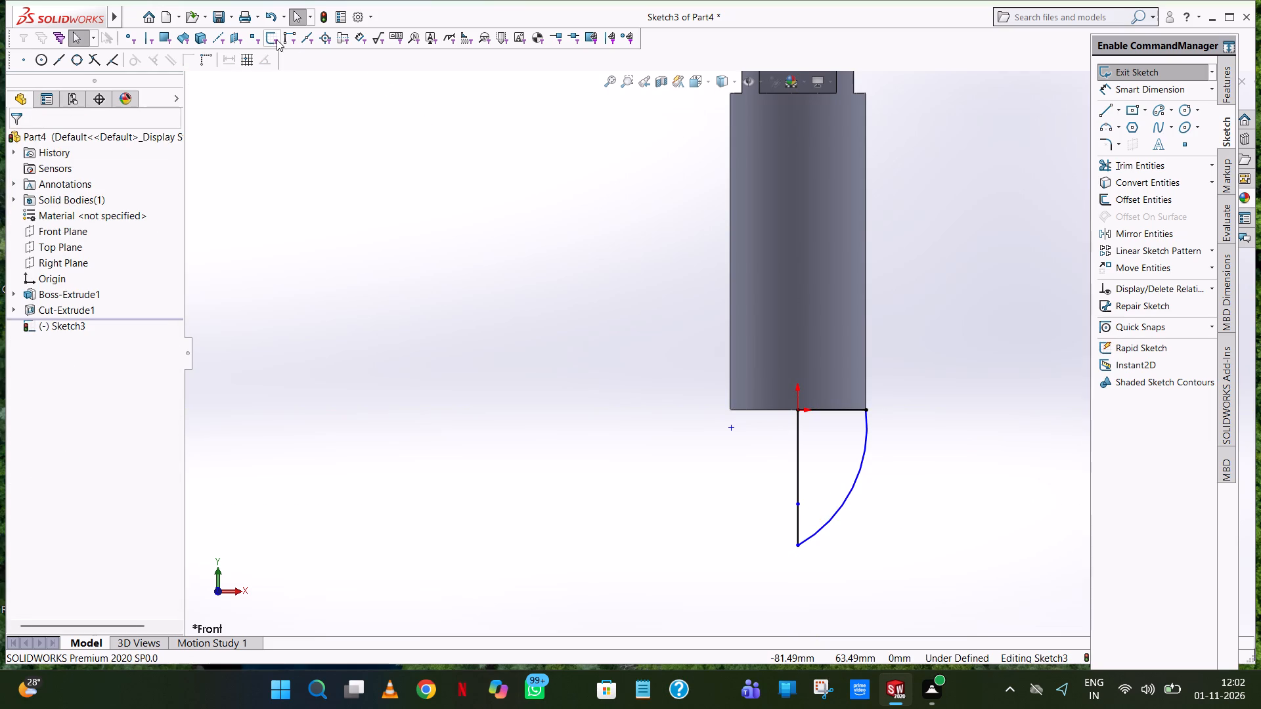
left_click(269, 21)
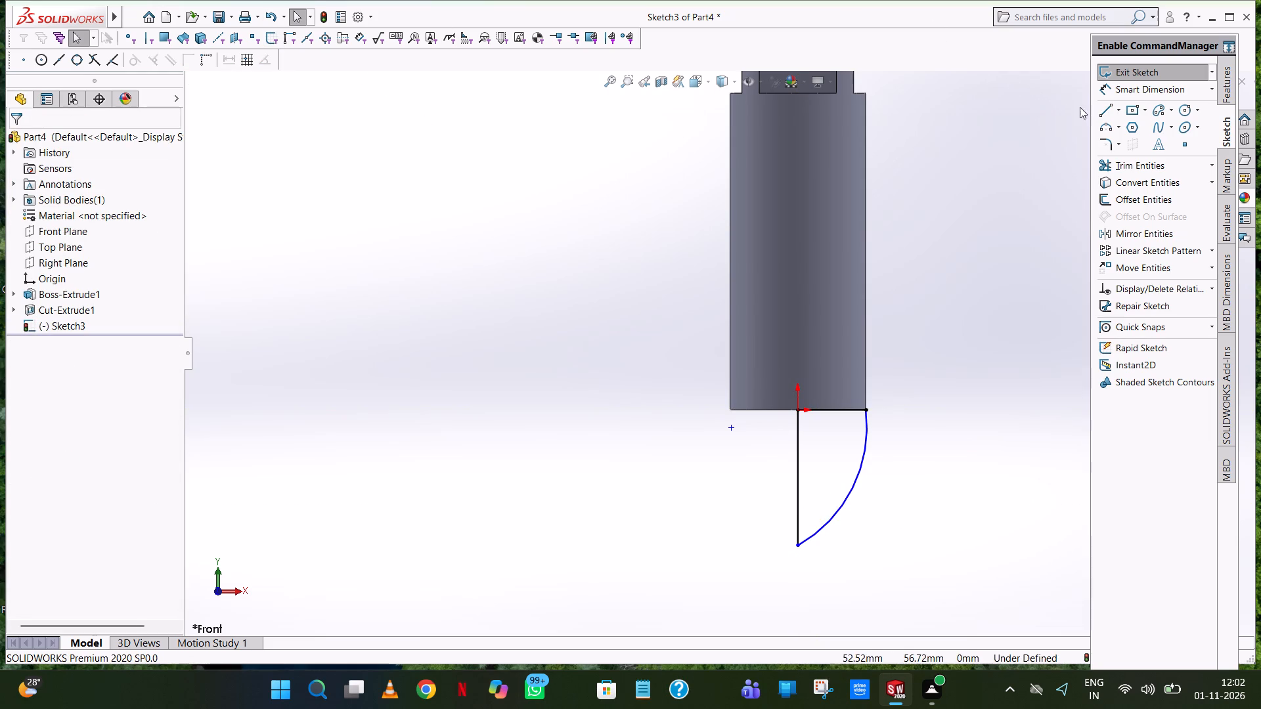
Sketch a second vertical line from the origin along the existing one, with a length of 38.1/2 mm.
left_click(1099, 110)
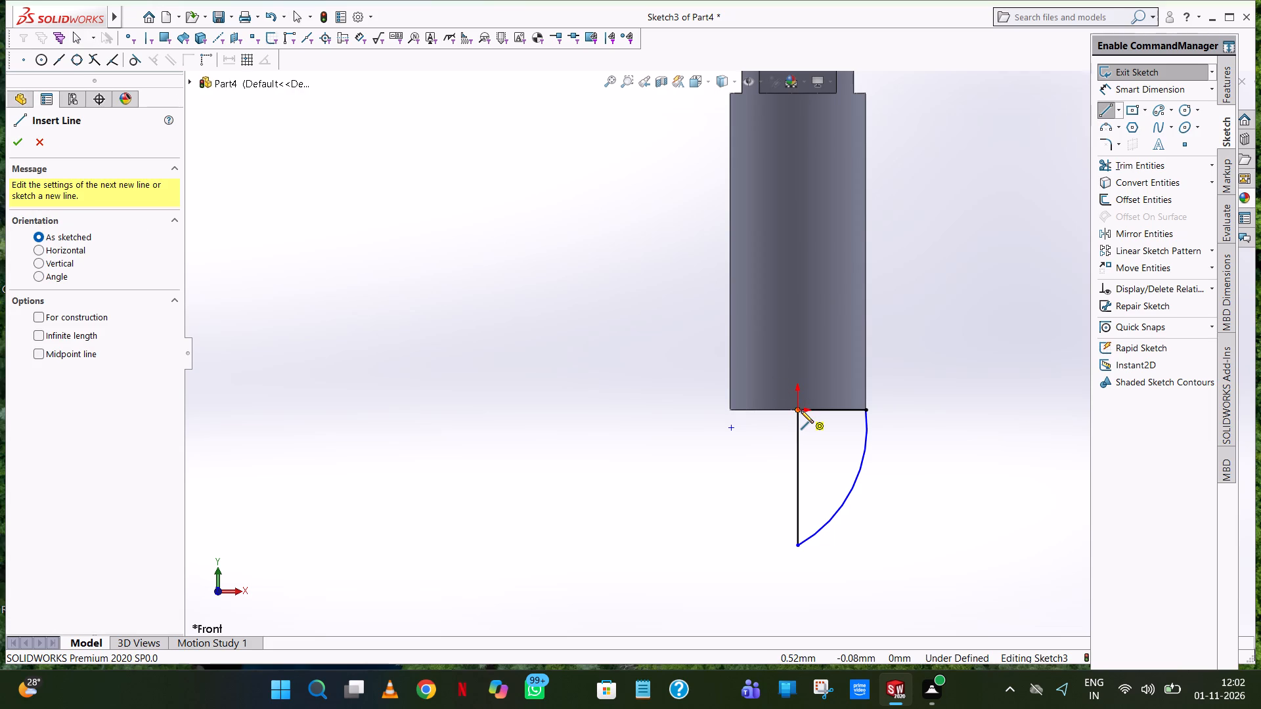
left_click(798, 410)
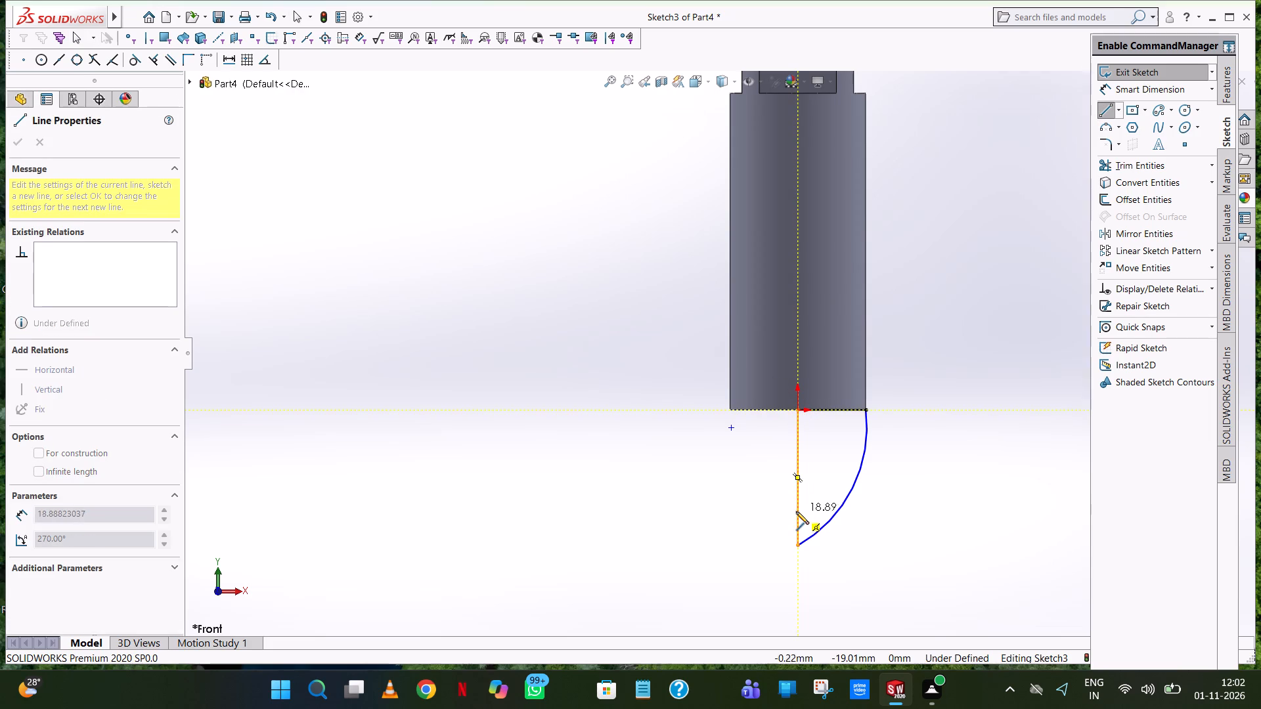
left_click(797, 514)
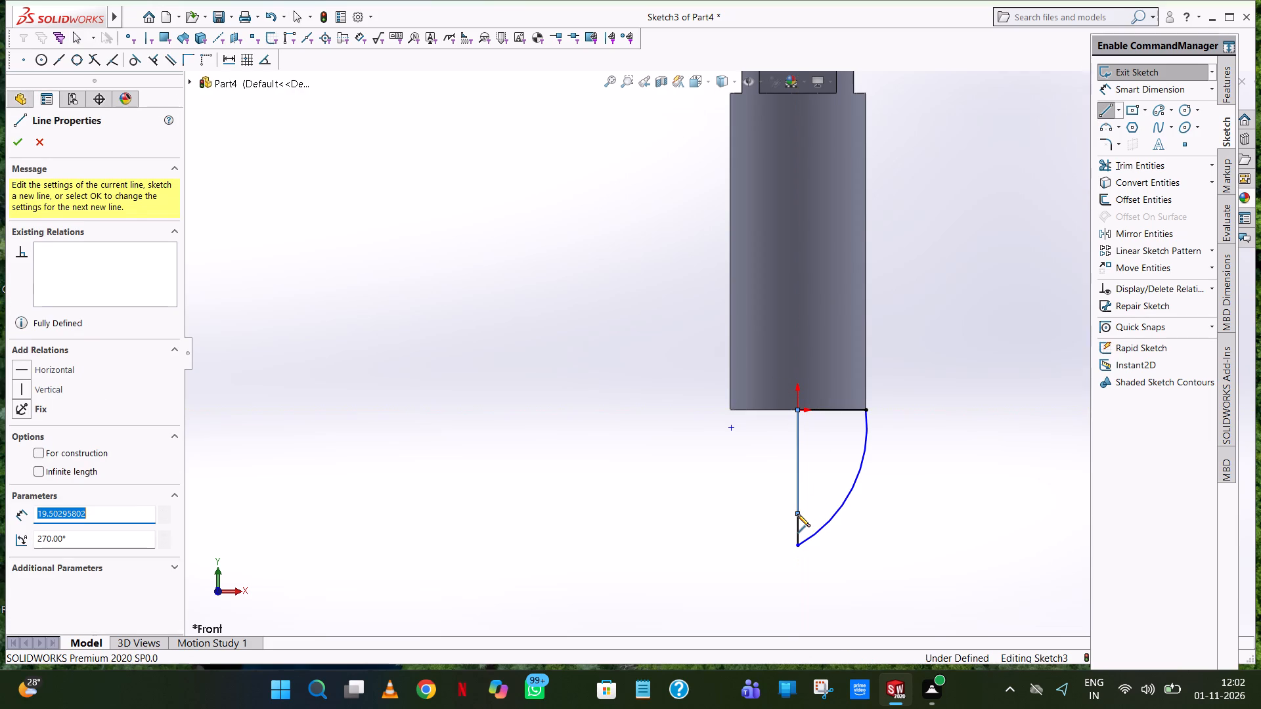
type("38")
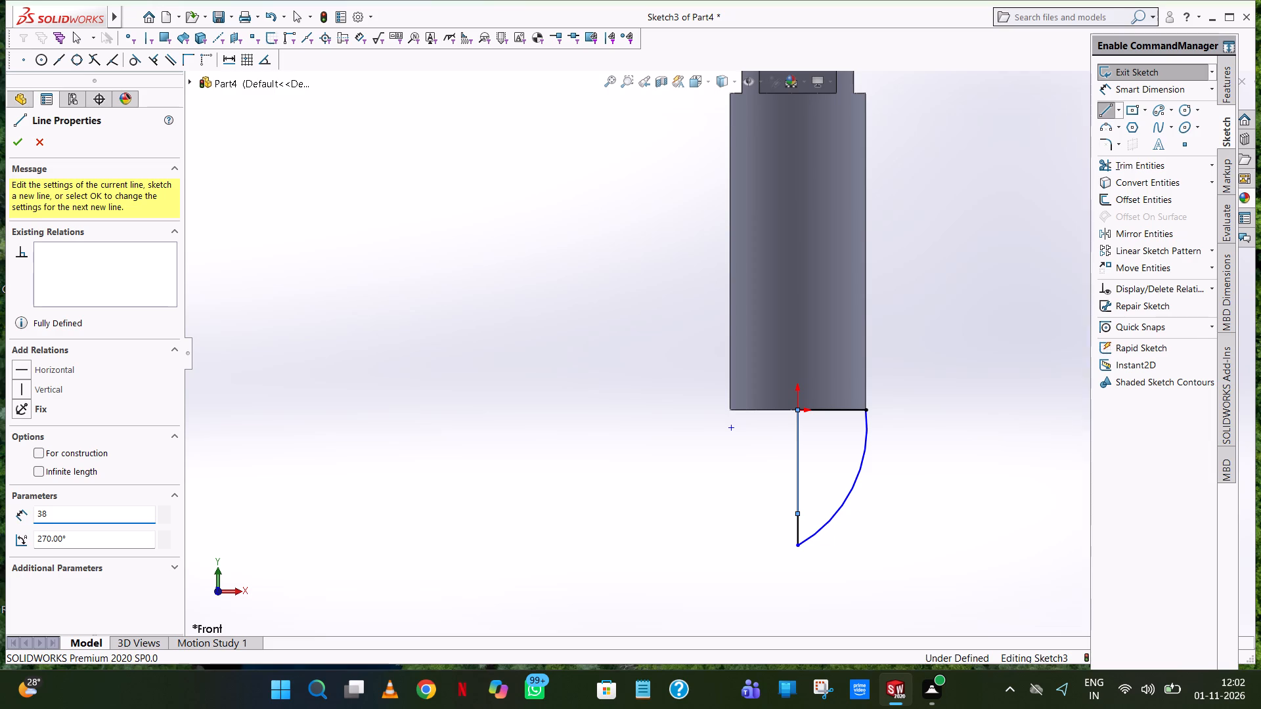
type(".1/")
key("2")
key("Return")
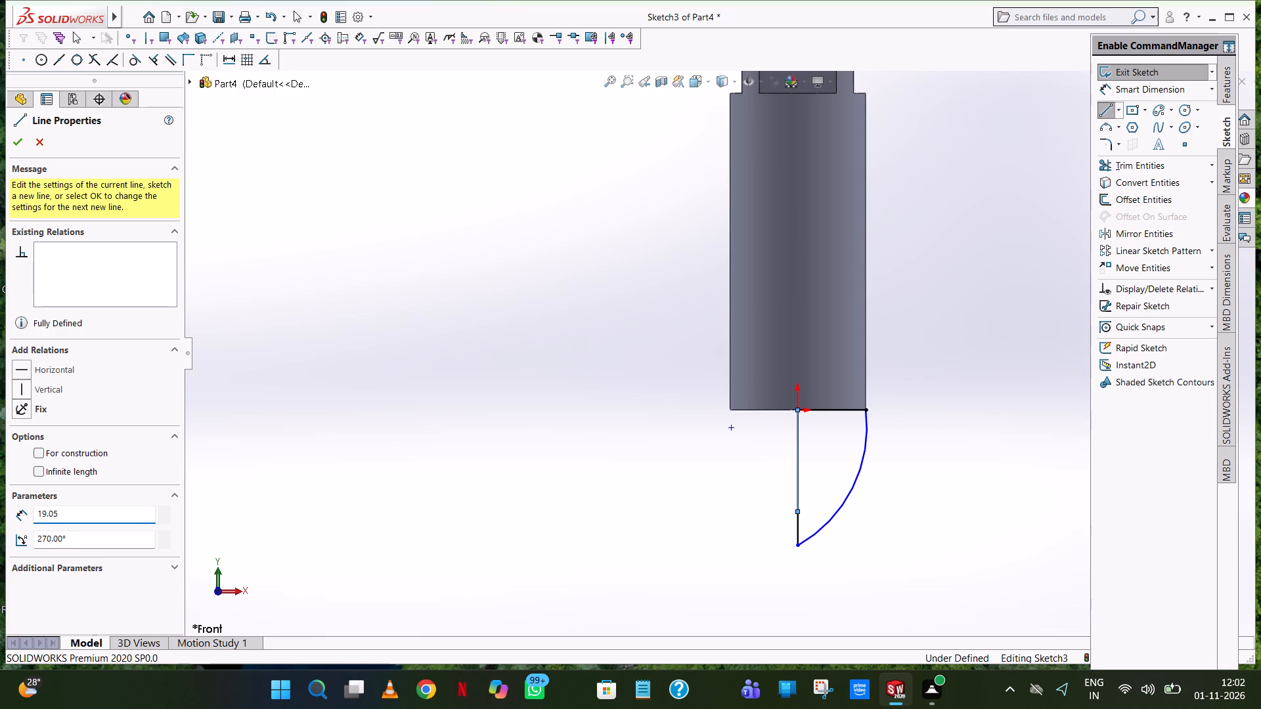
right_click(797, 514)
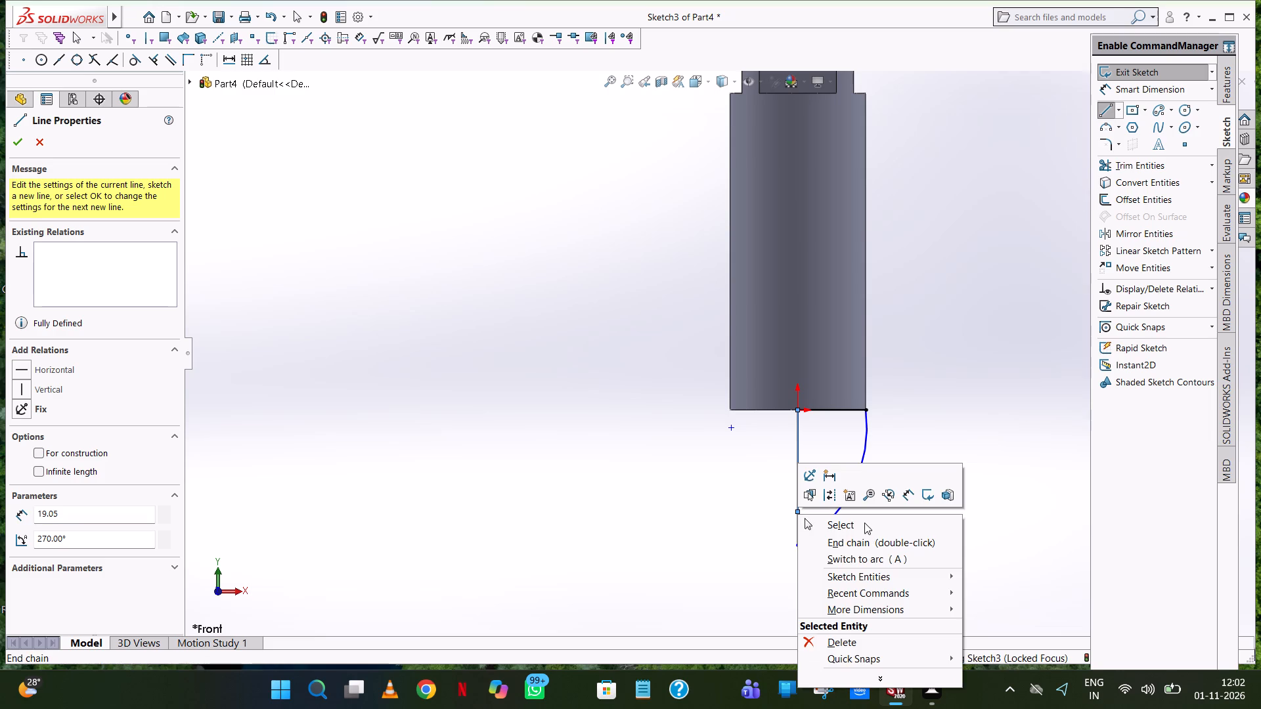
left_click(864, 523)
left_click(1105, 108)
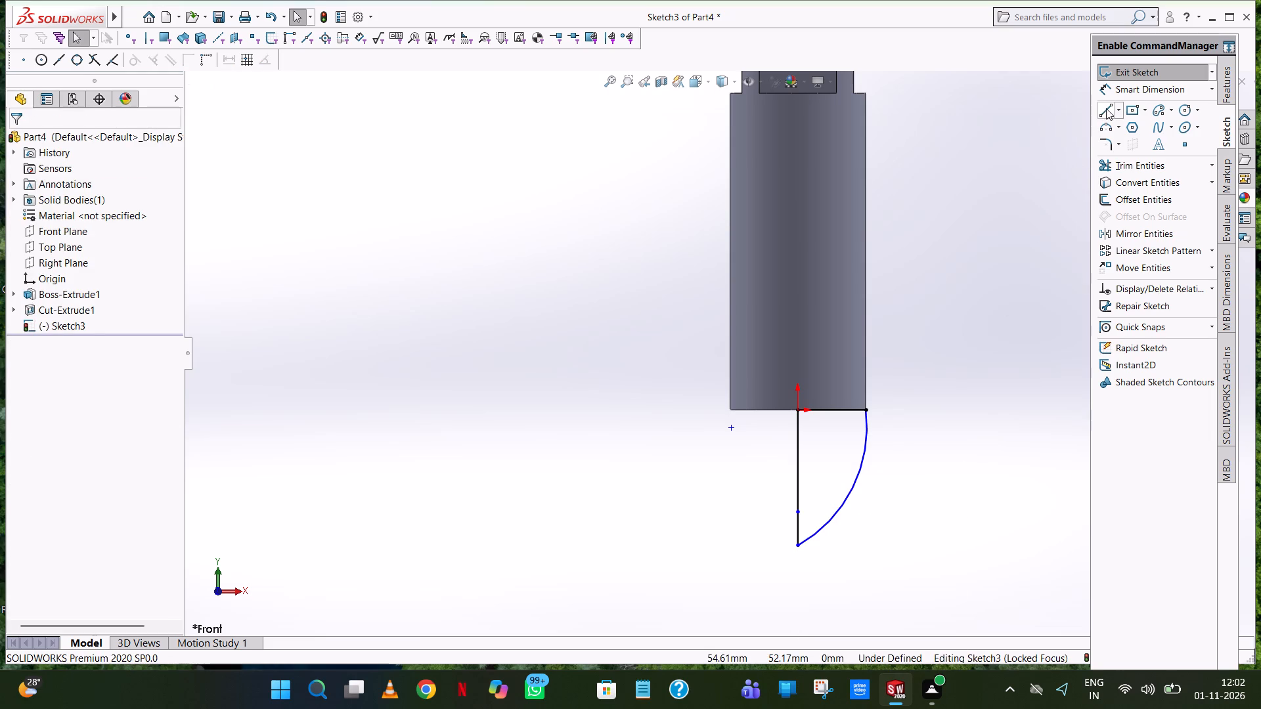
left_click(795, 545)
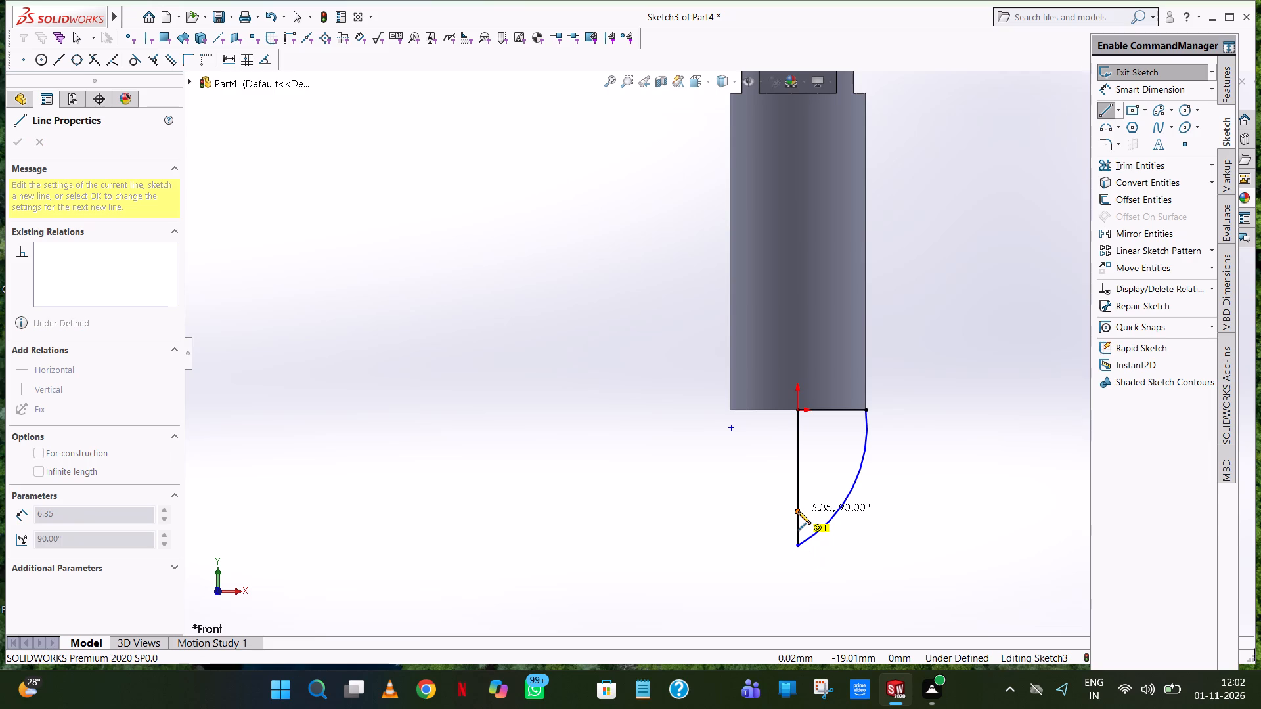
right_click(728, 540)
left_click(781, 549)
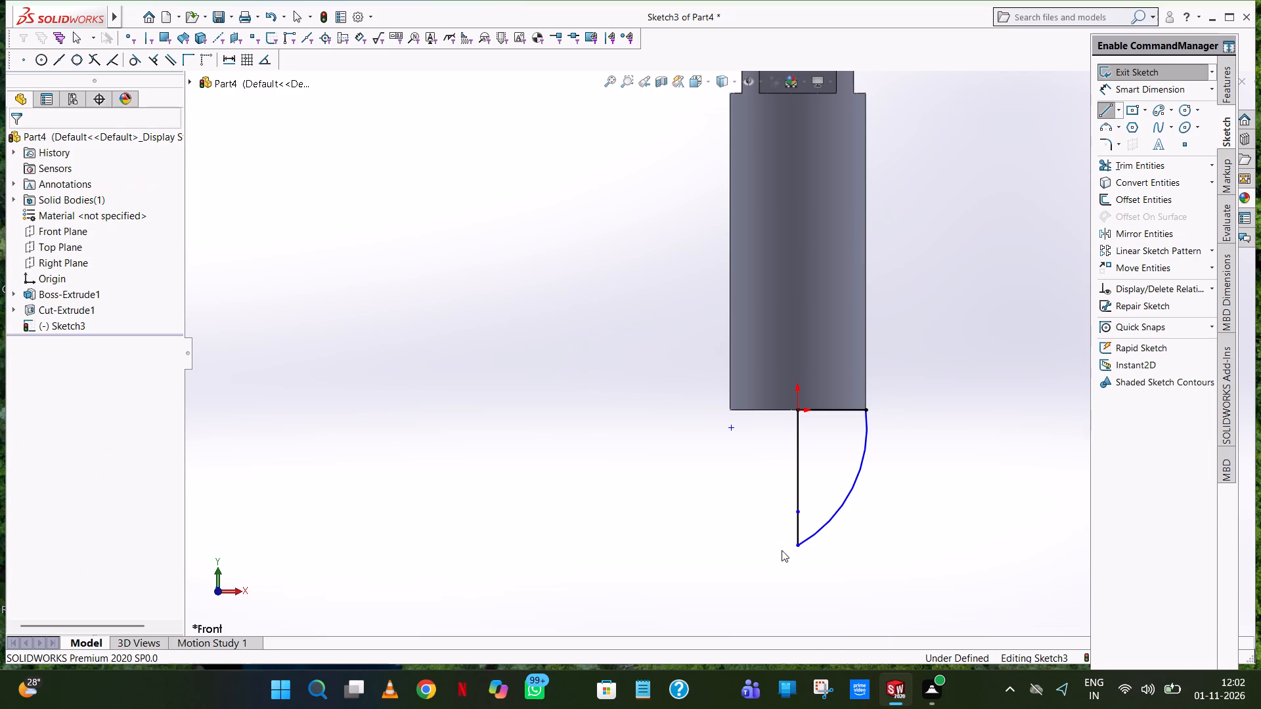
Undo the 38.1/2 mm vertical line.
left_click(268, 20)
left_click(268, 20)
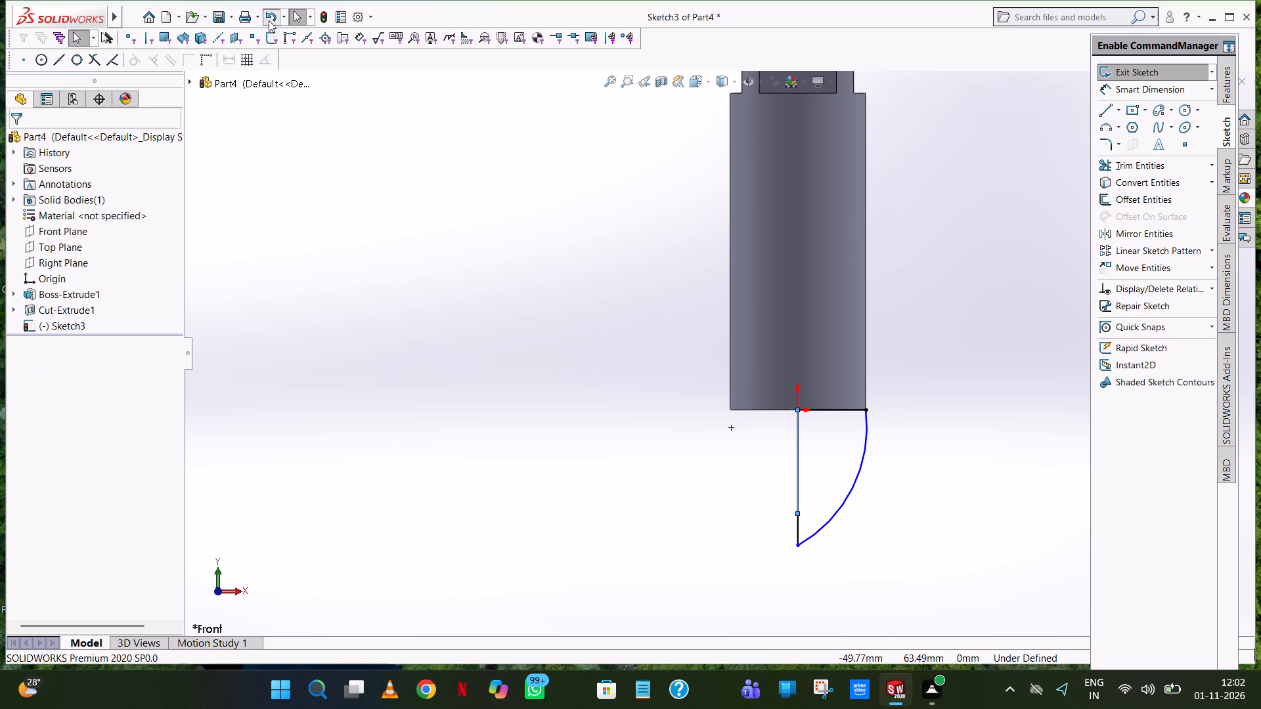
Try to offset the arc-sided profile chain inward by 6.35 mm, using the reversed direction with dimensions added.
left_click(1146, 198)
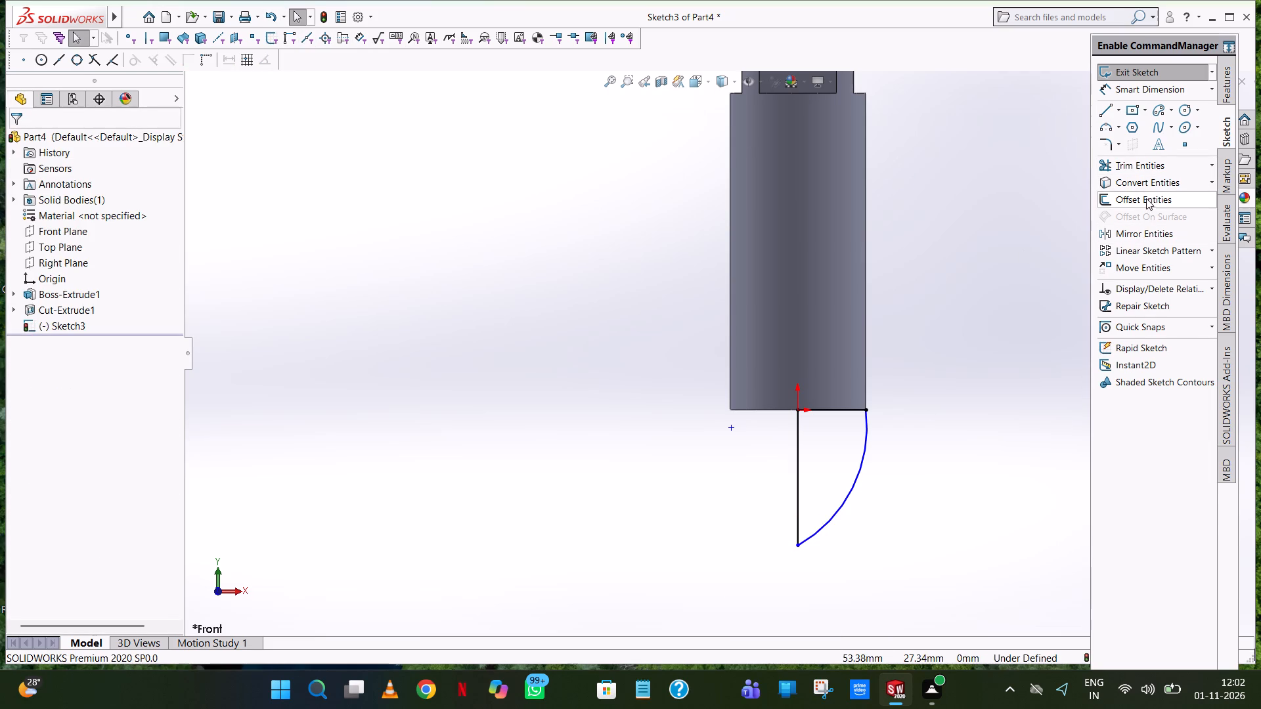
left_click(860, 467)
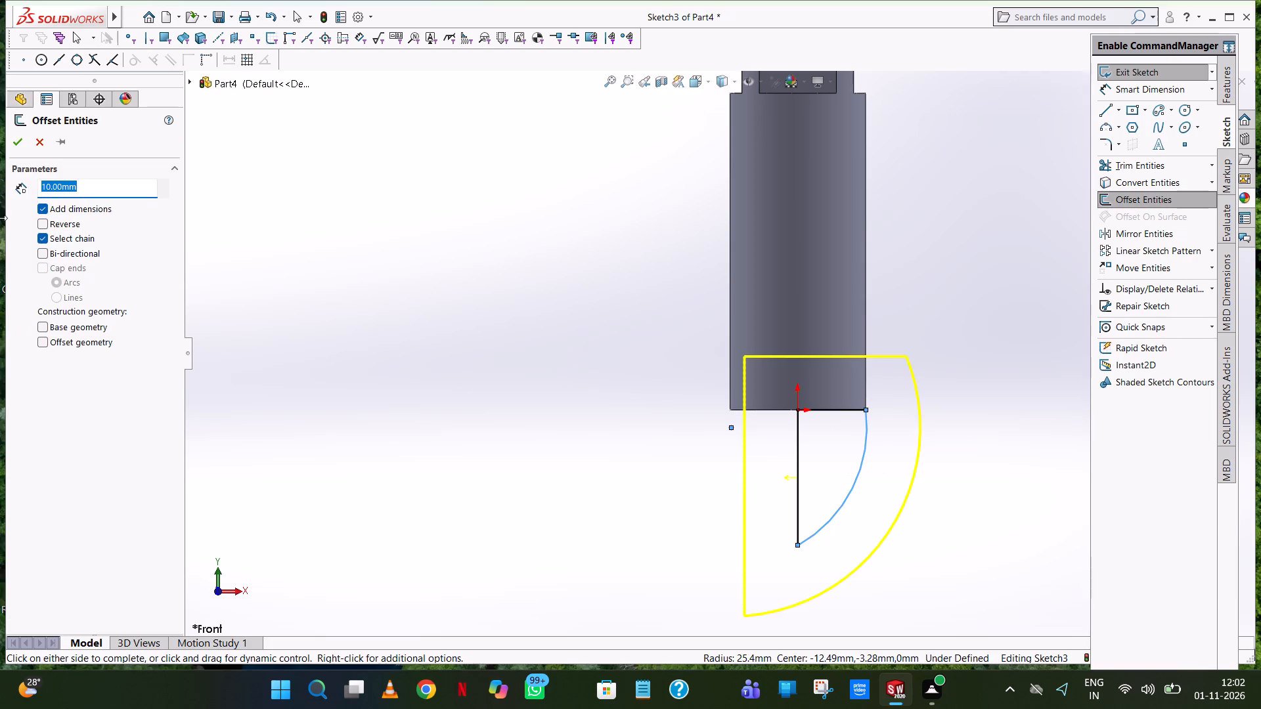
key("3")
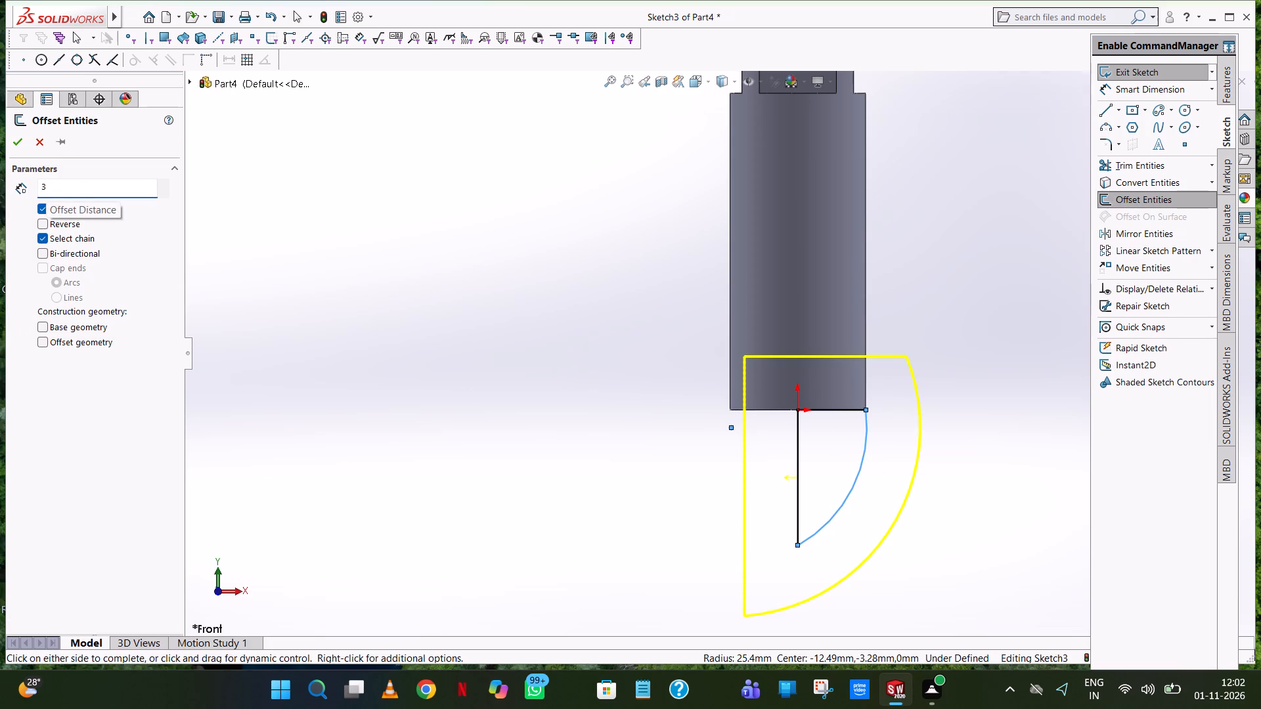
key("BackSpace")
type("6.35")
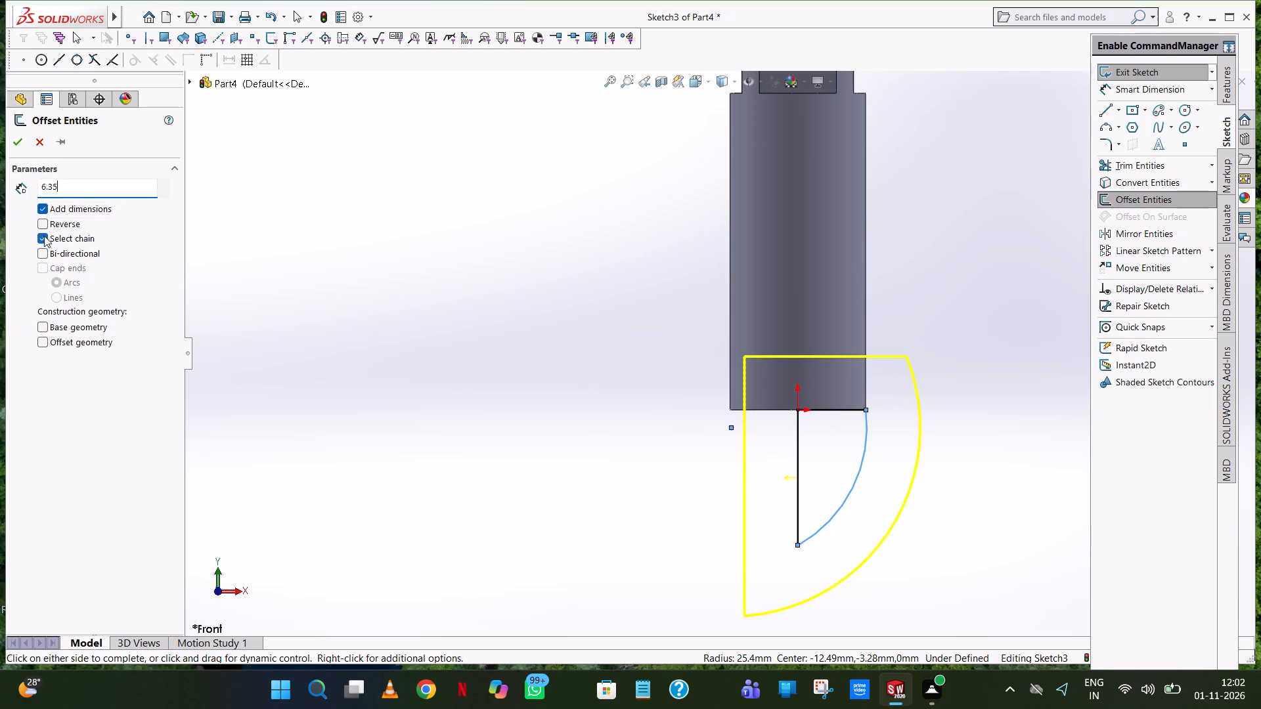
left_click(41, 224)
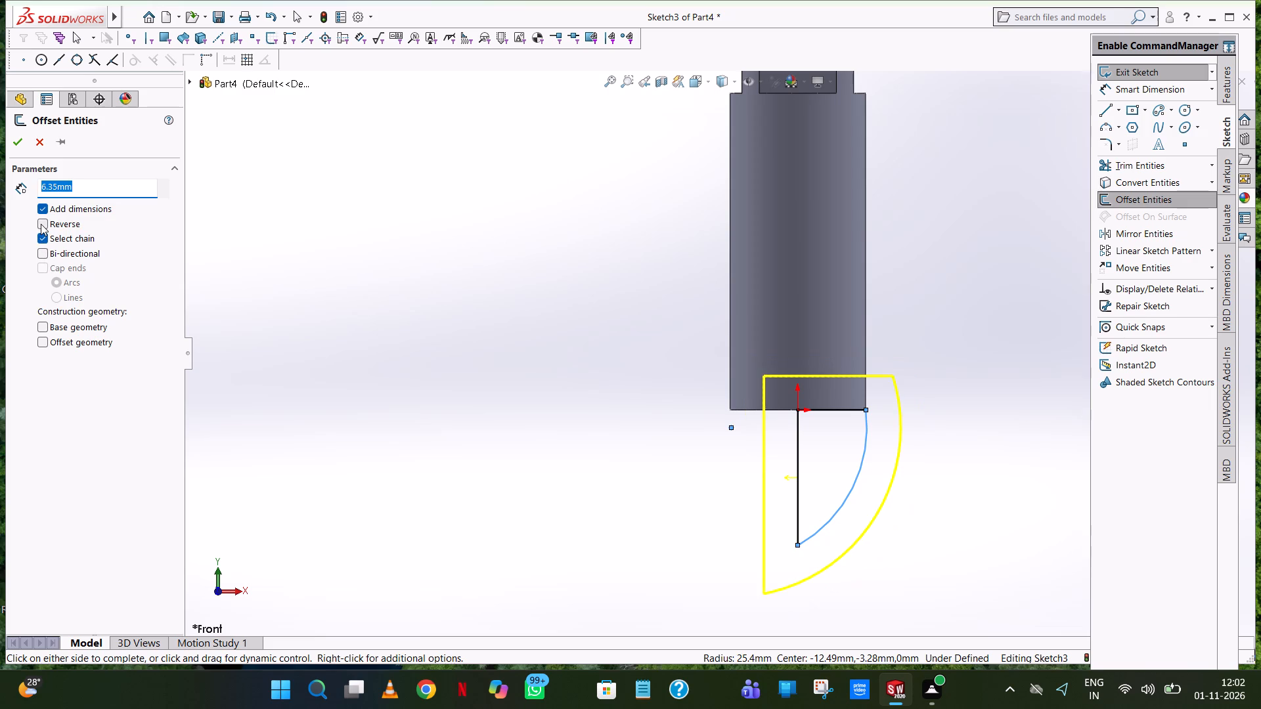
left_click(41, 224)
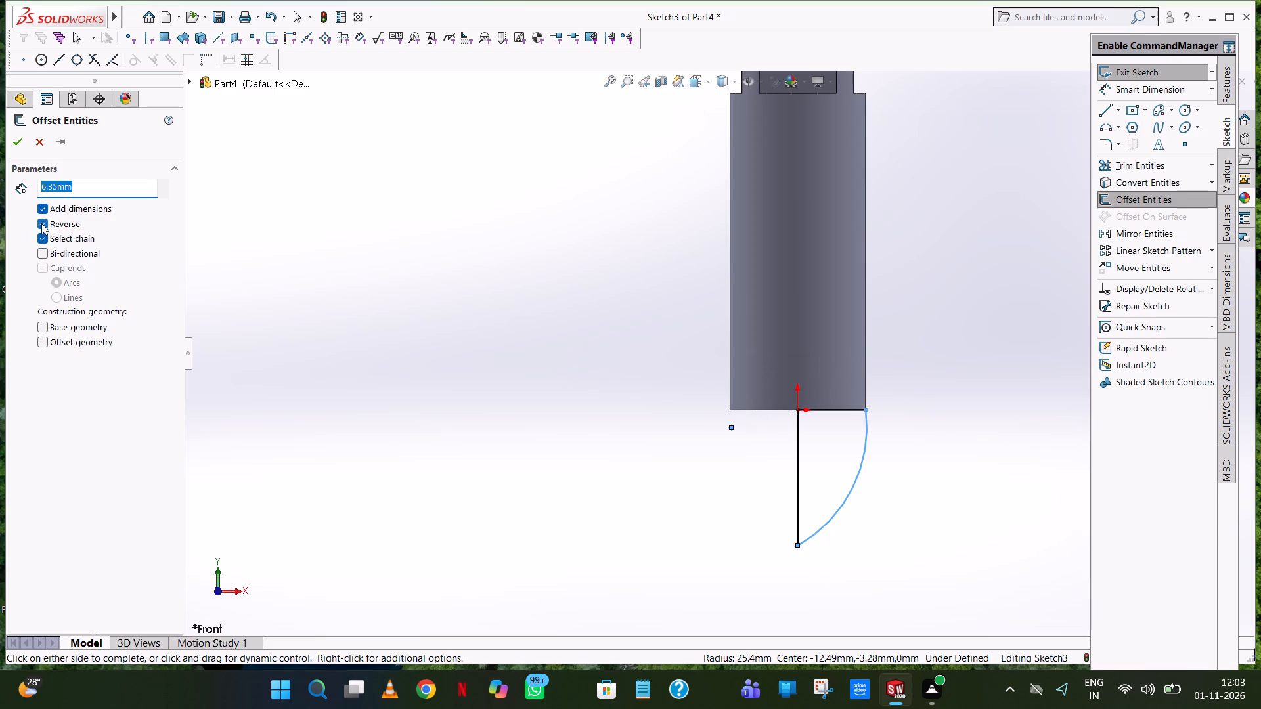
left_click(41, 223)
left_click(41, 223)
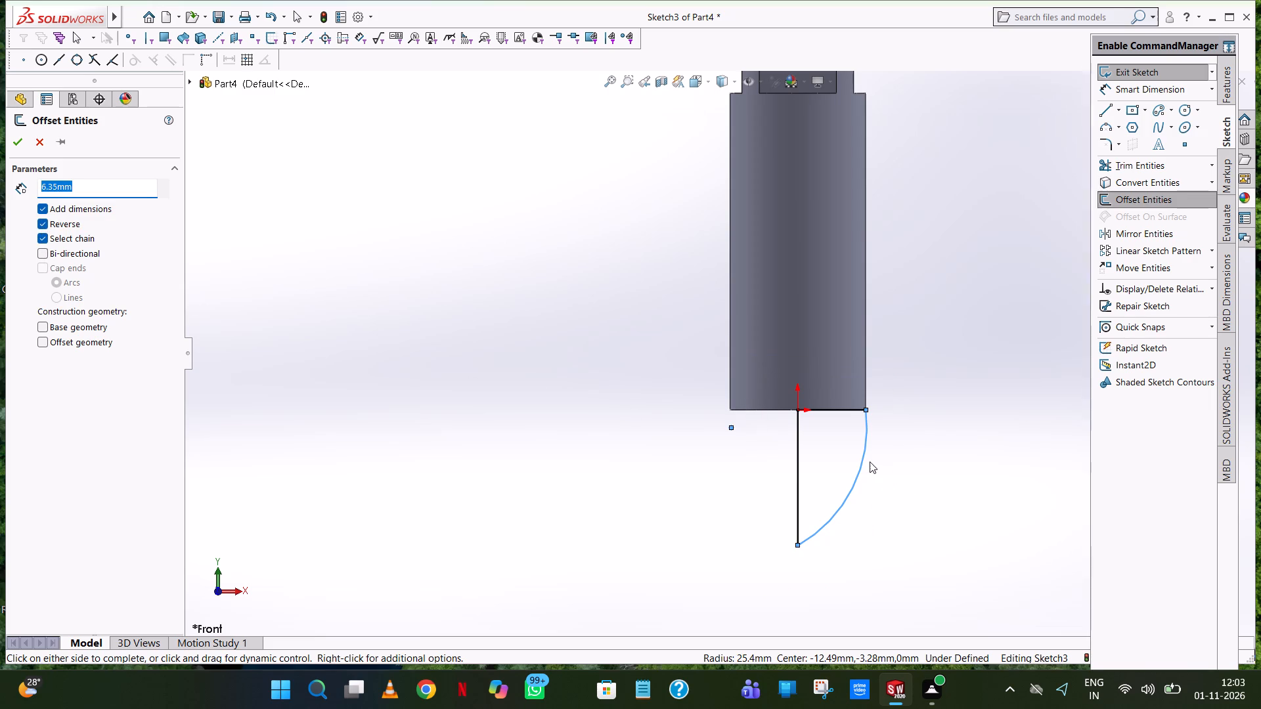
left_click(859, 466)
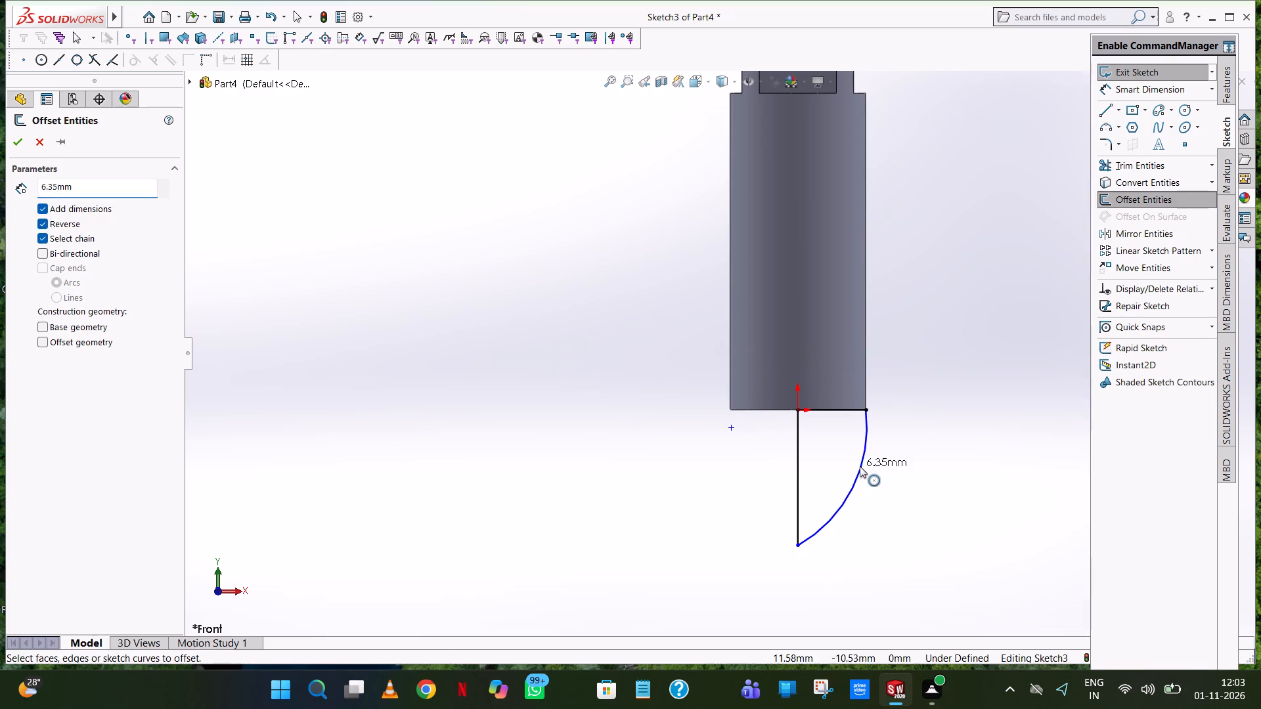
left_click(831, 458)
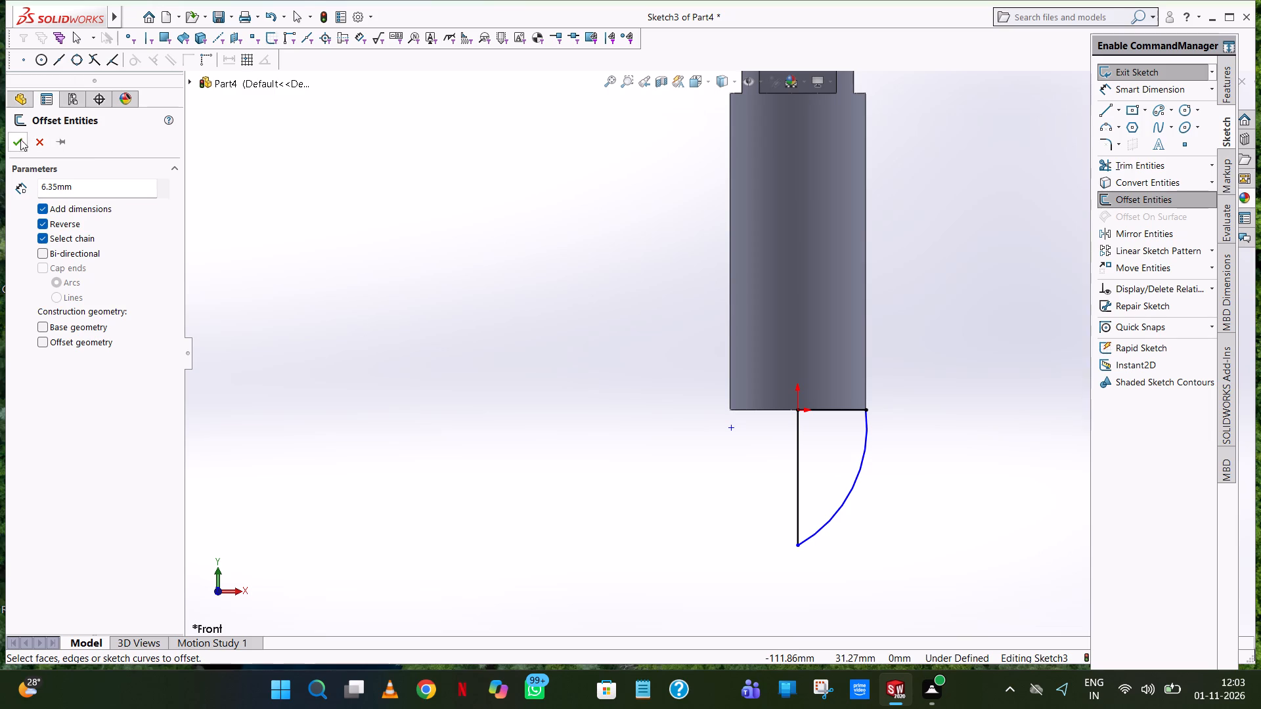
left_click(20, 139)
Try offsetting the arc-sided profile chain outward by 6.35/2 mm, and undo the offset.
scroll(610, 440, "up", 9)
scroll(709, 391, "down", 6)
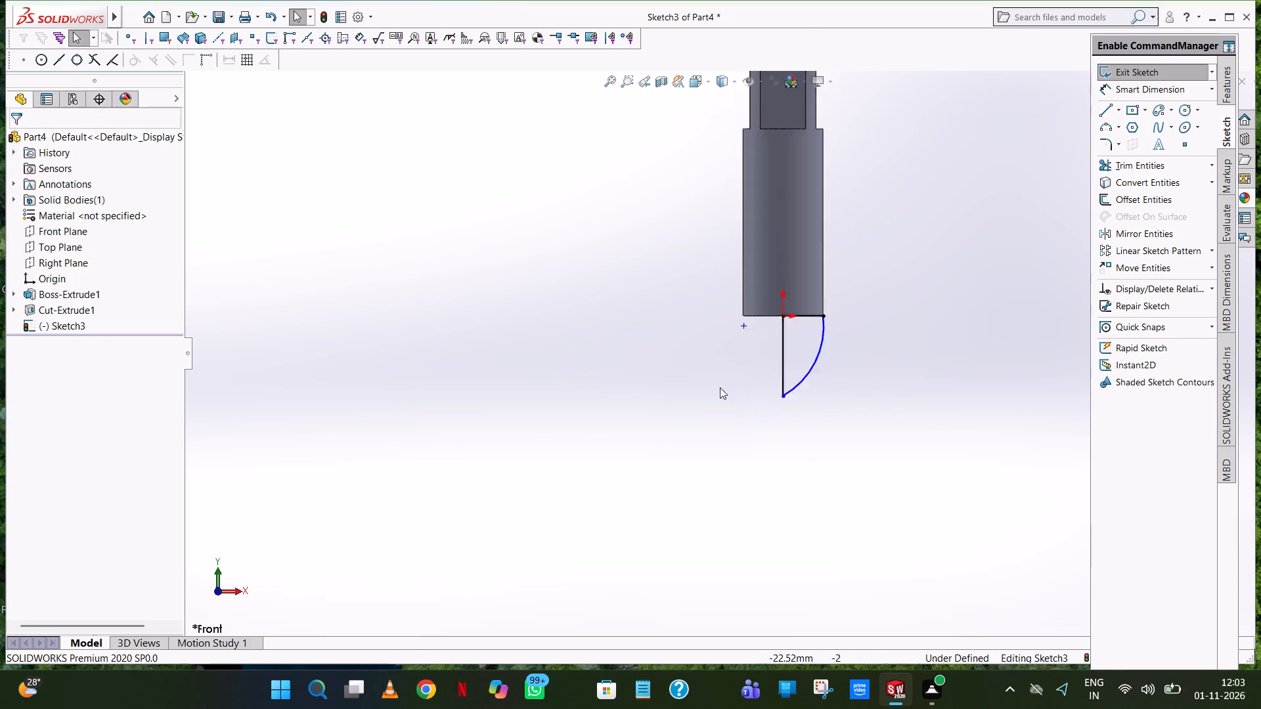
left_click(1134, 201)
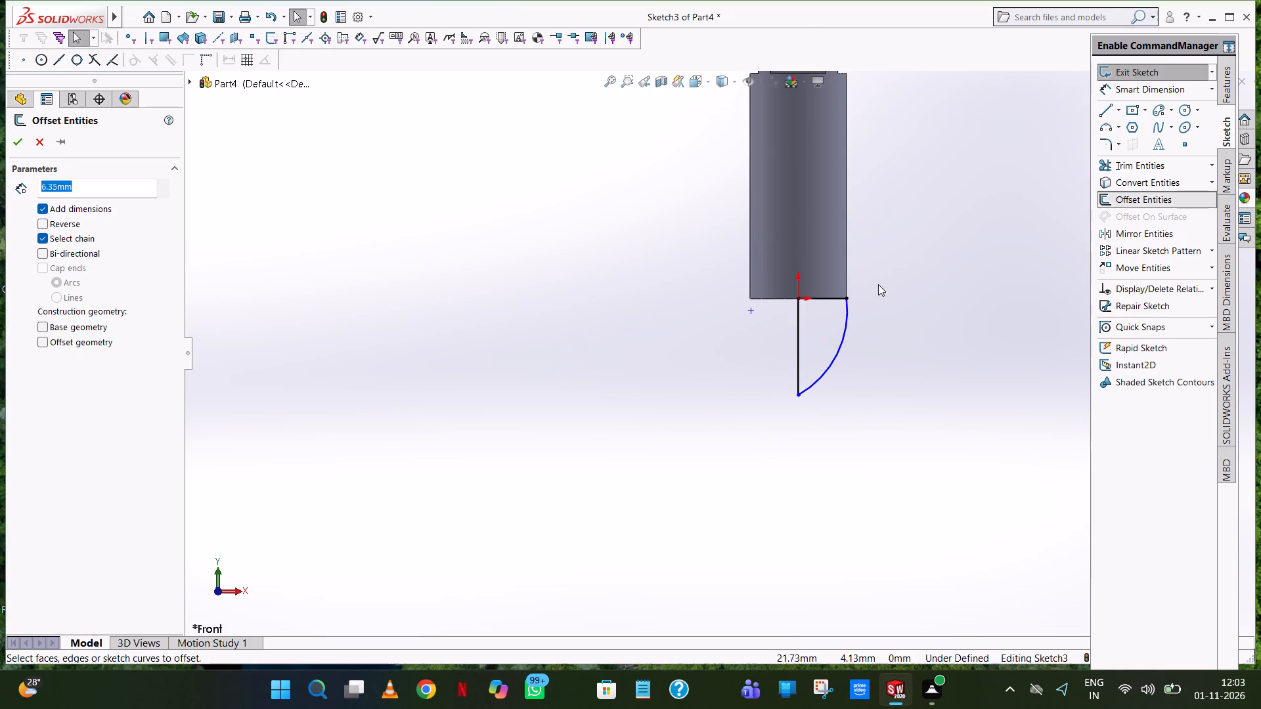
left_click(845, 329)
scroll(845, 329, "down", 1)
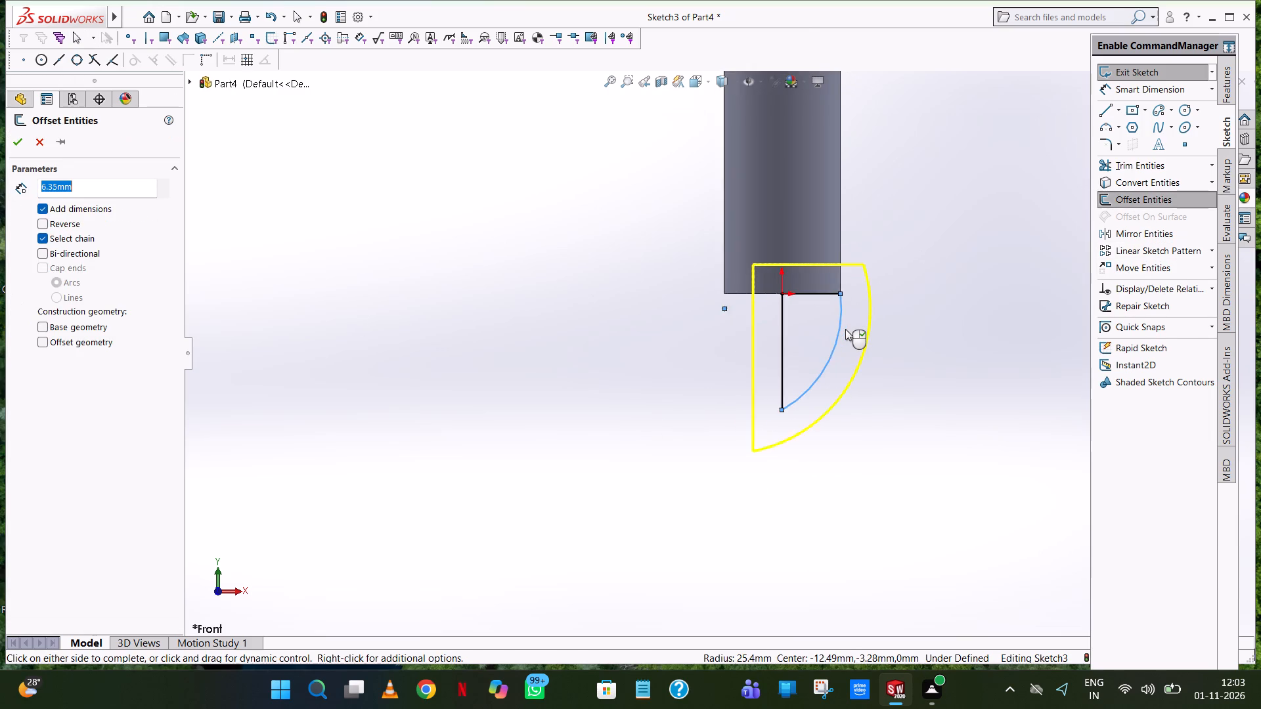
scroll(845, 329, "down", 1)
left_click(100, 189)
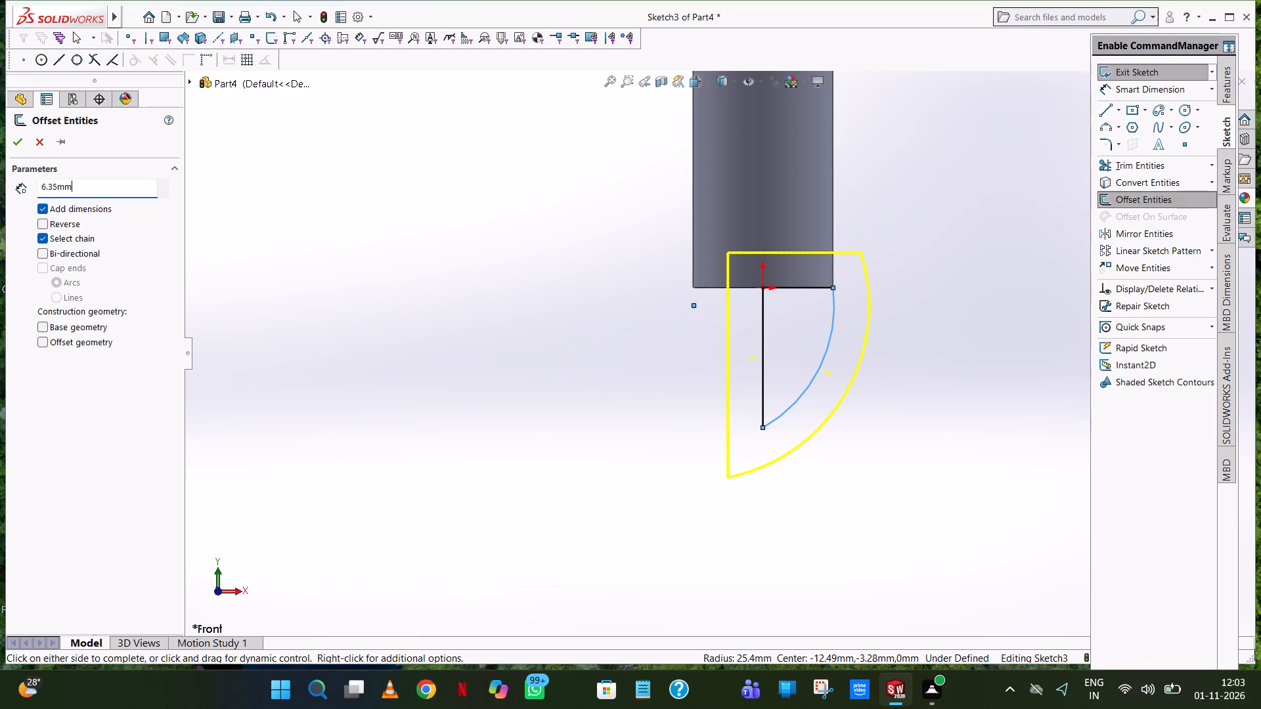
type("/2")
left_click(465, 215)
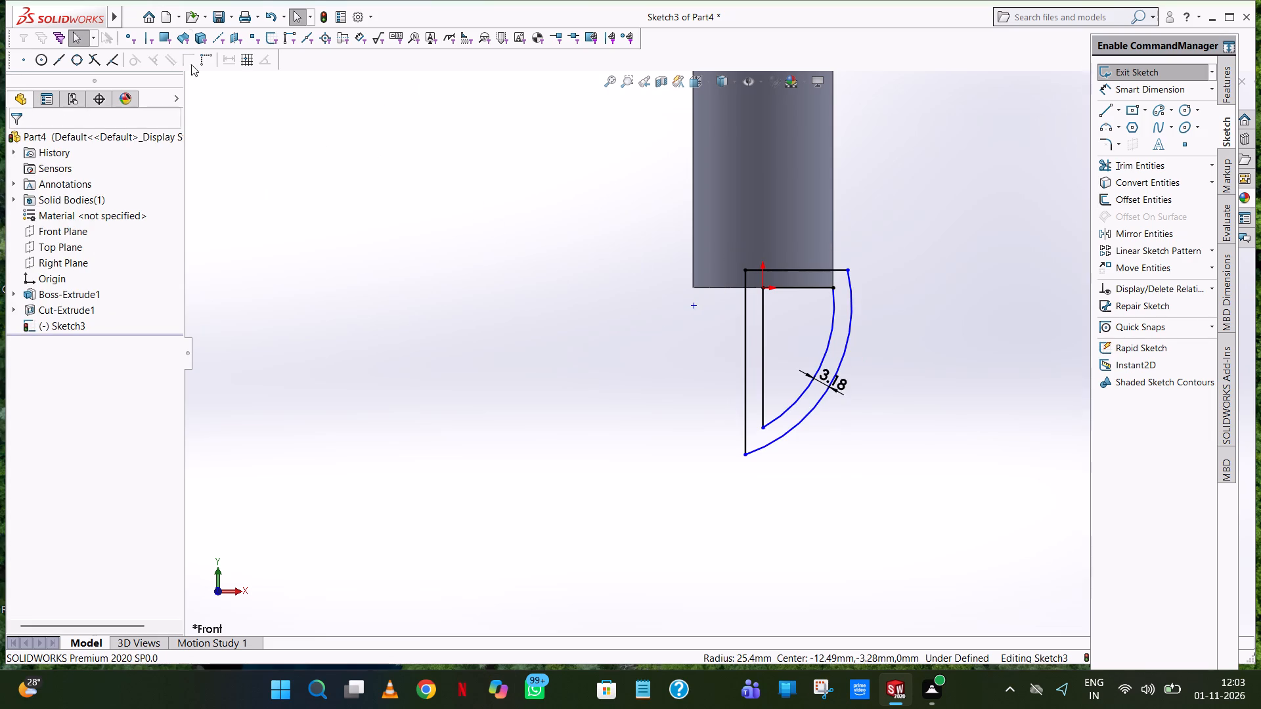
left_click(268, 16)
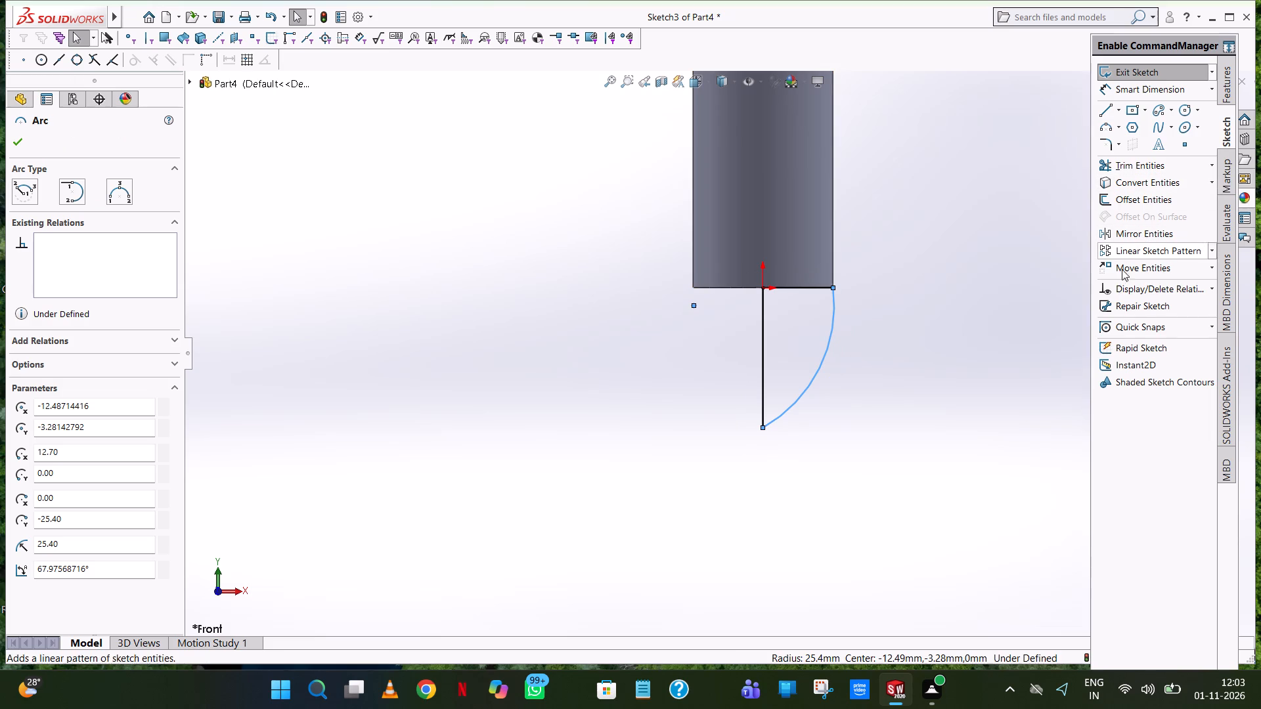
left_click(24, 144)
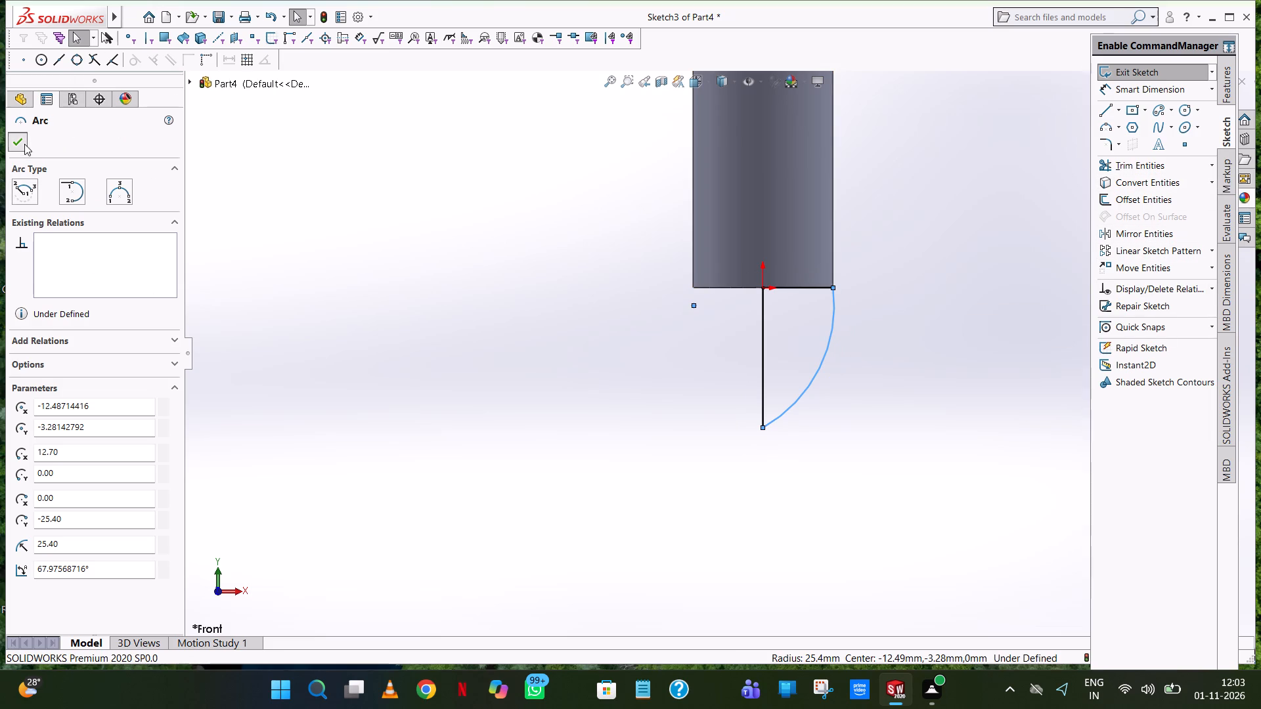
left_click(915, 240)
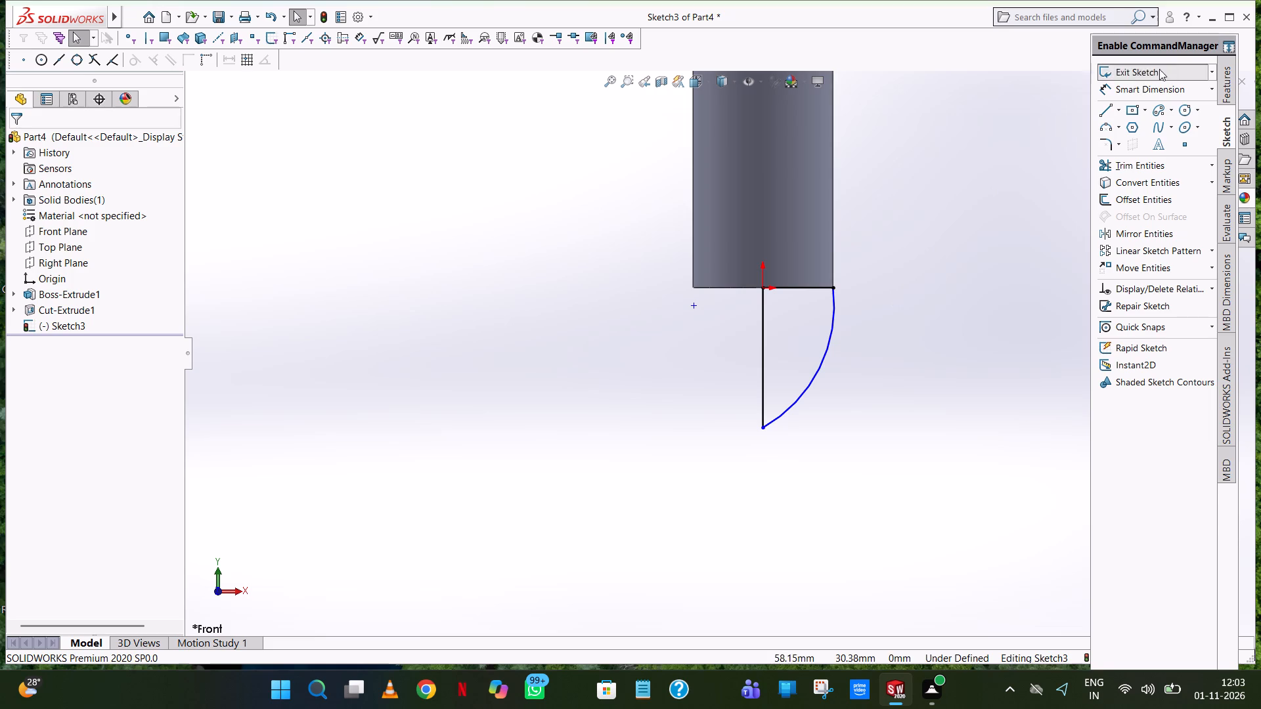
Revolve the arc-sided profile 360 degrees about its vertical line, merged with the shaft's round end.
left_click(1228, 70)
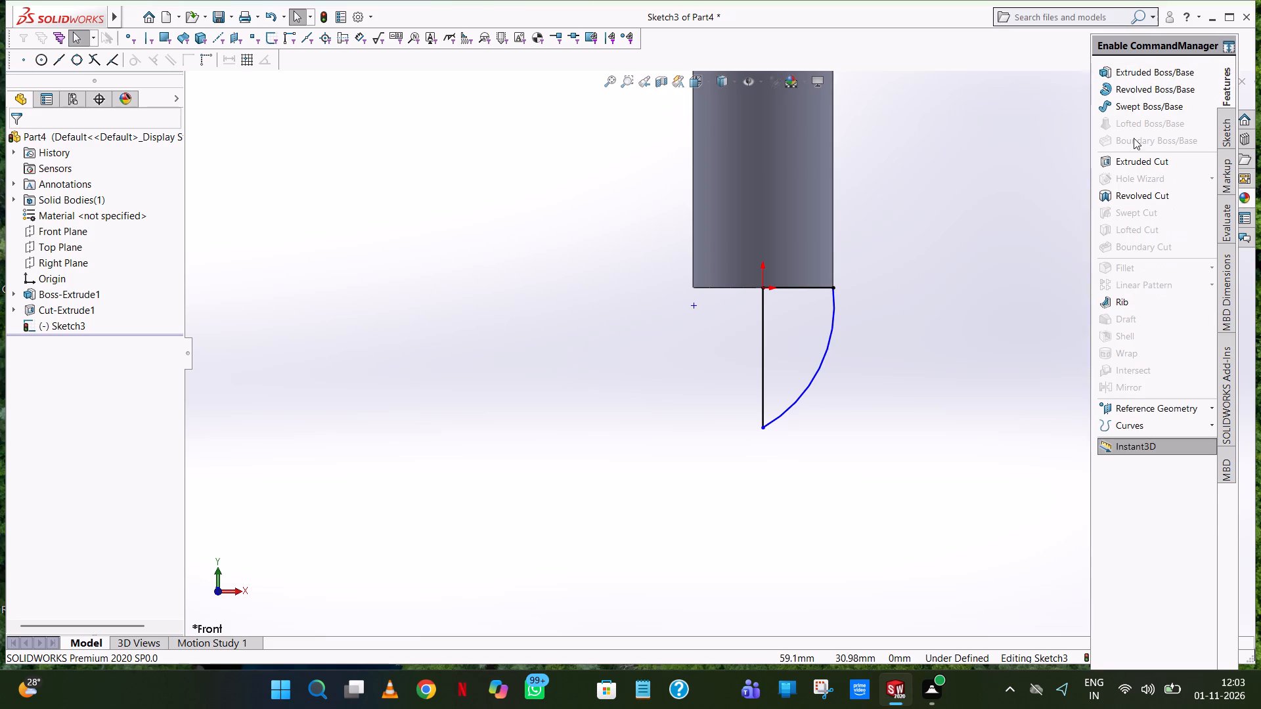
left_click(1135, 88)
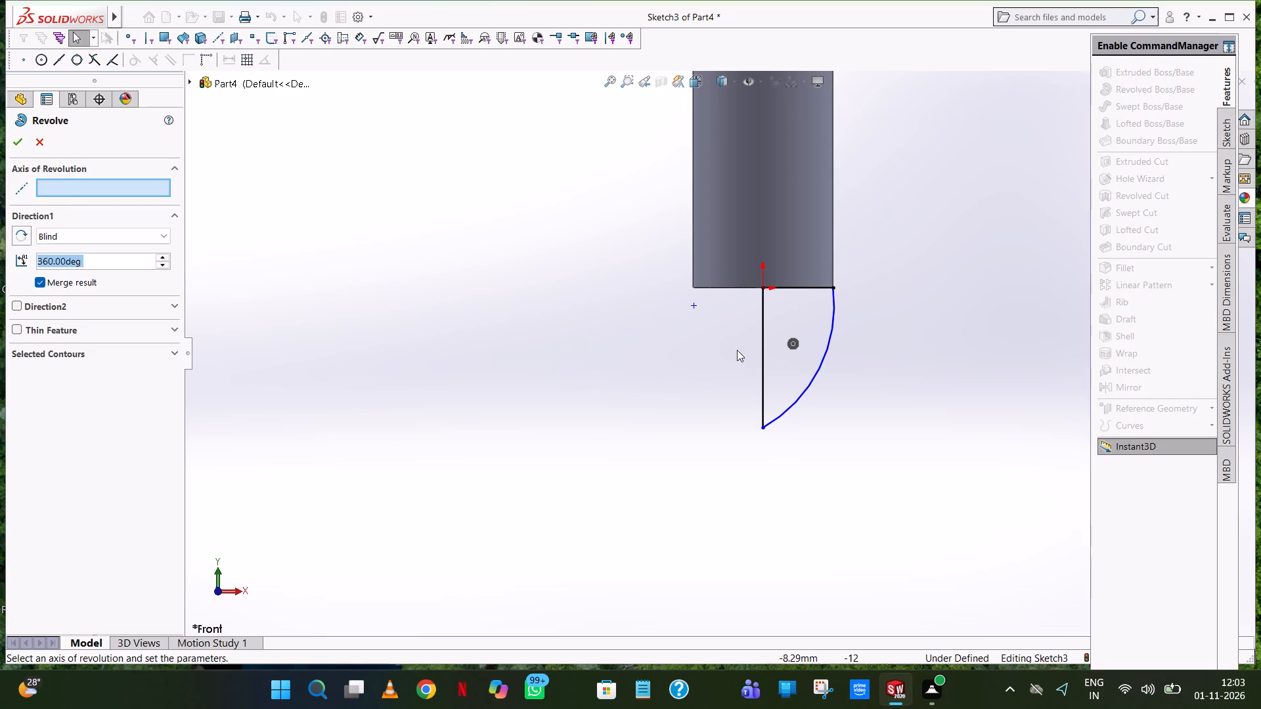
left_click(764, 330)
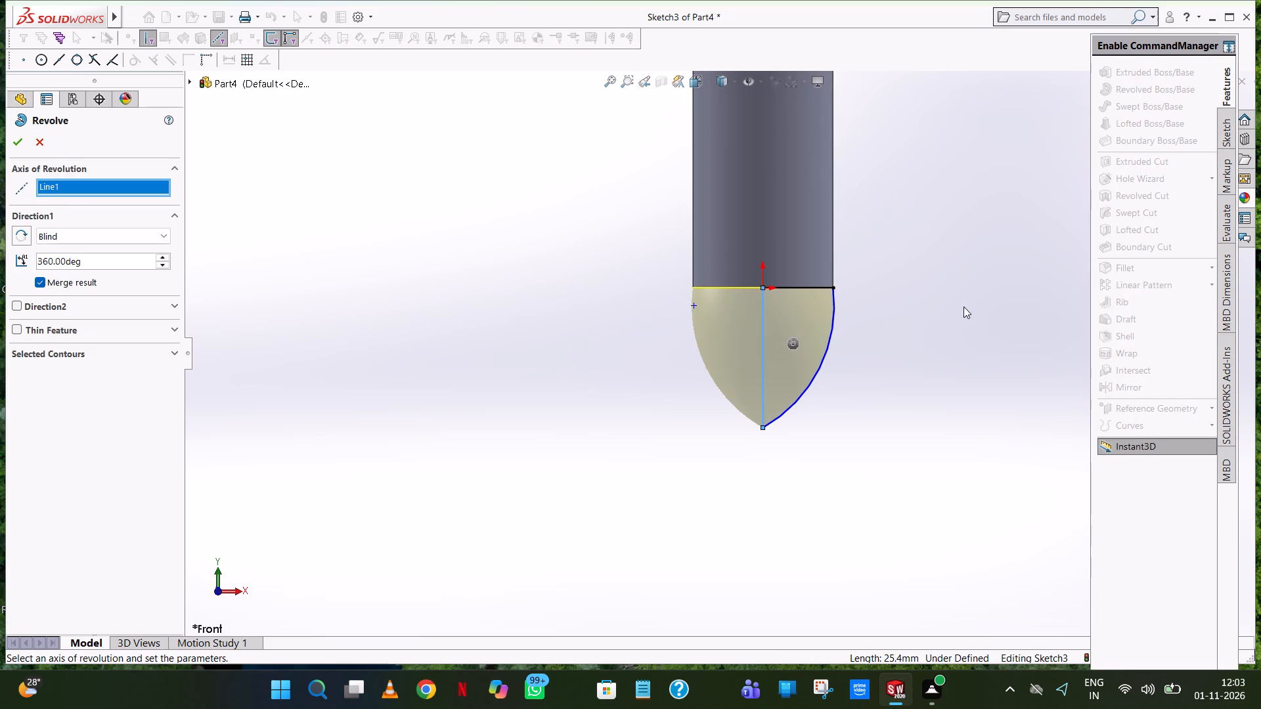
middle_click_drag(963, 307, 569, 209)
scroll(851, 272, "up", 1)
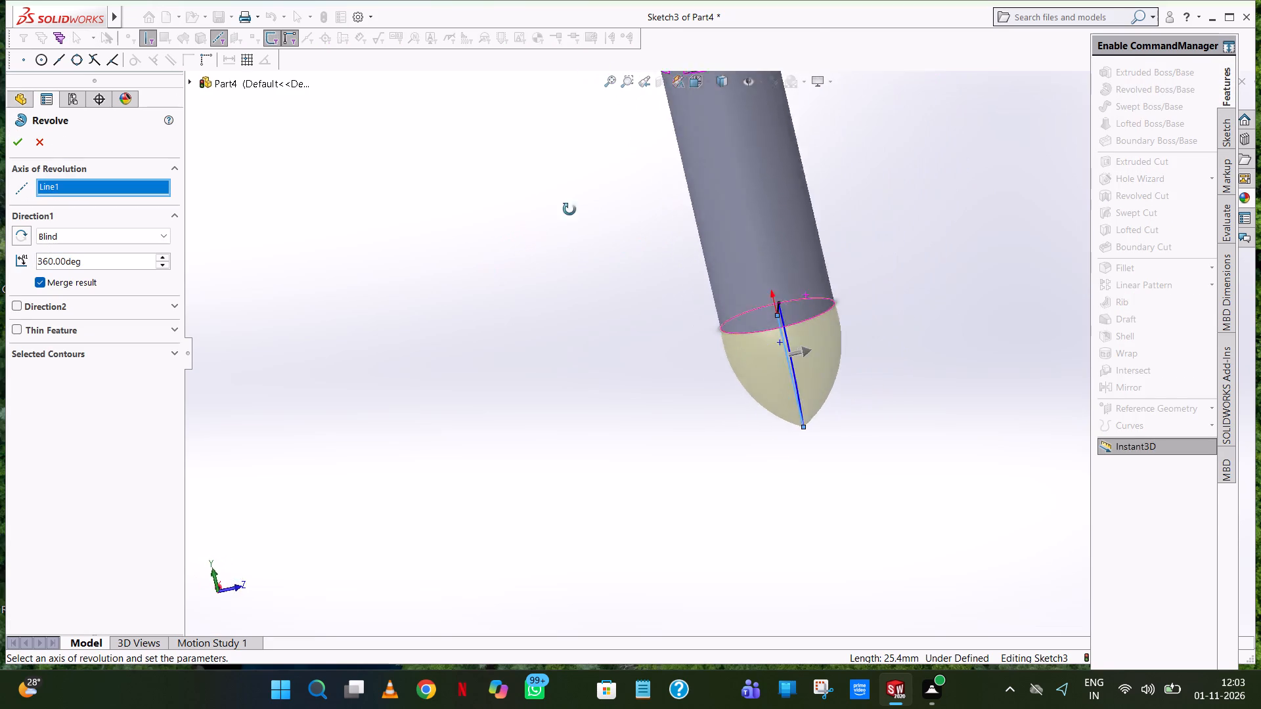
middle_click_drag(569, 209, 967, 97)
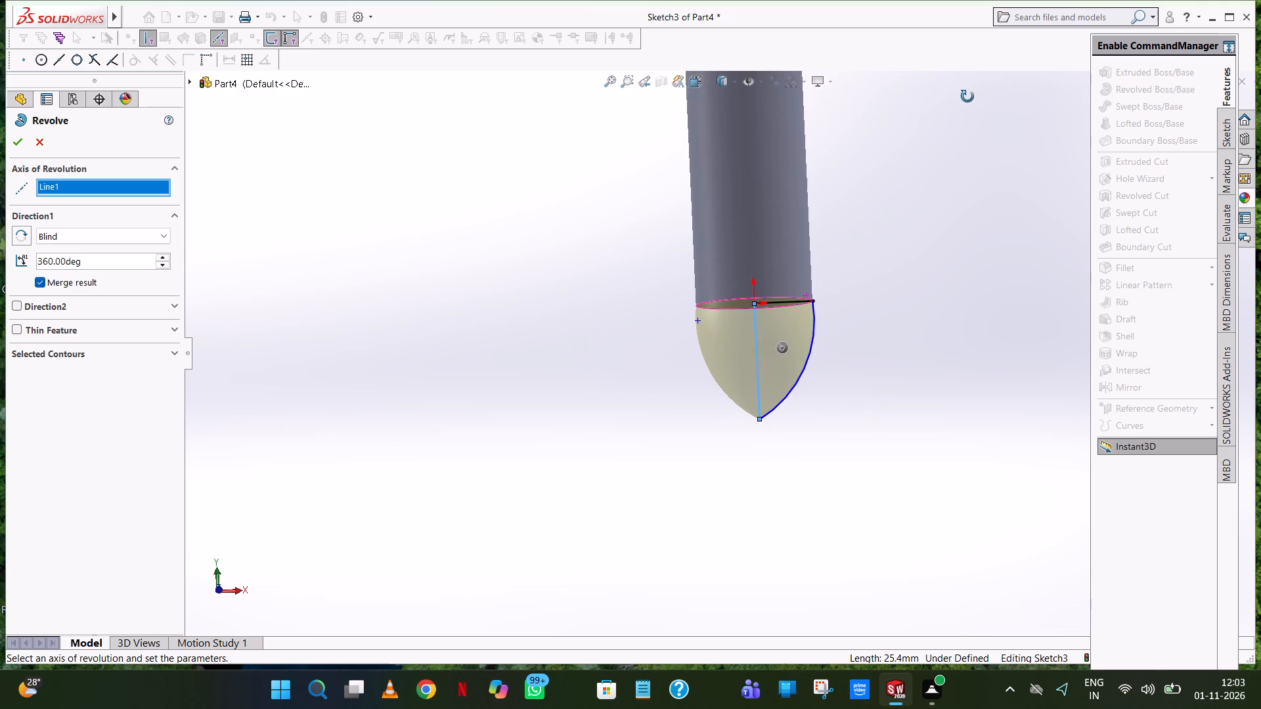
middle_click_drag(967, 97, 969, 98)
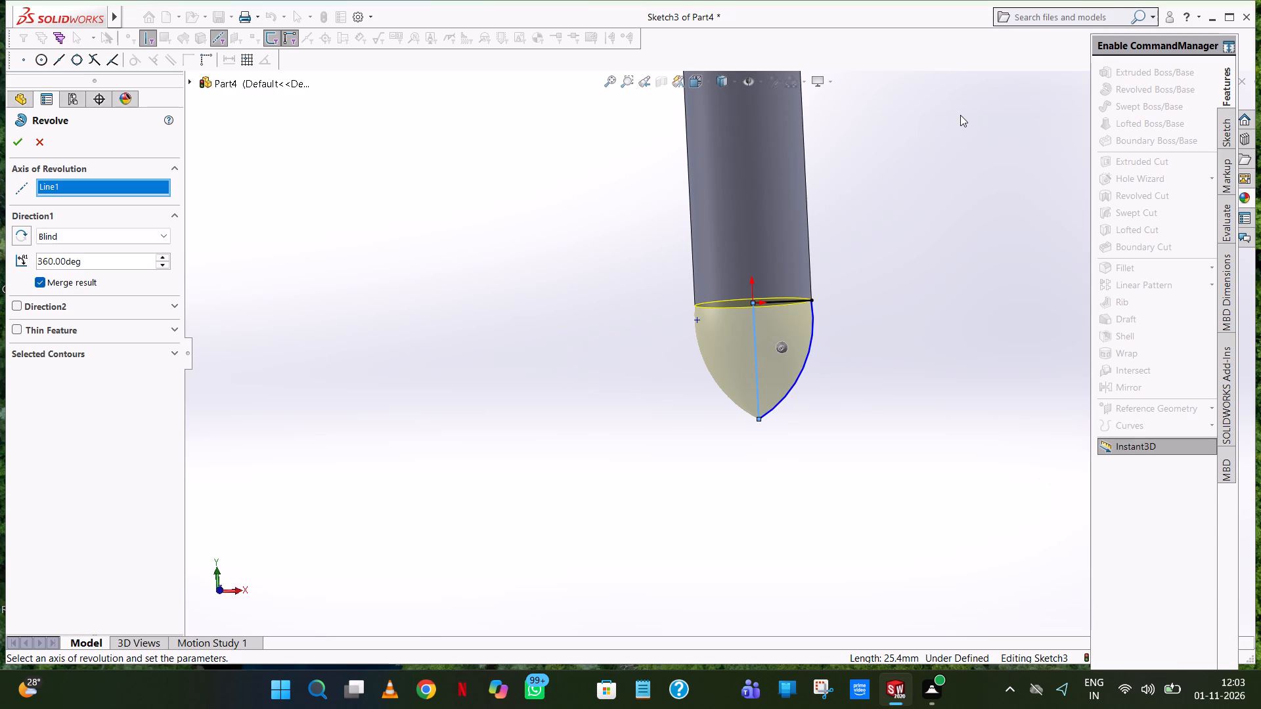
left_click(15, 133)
Examine the revolved tip and its junction with the shaft from several angles.
middle_click_drag(910, 365, 989, 387)
scroll(931, 373, "up", 1)
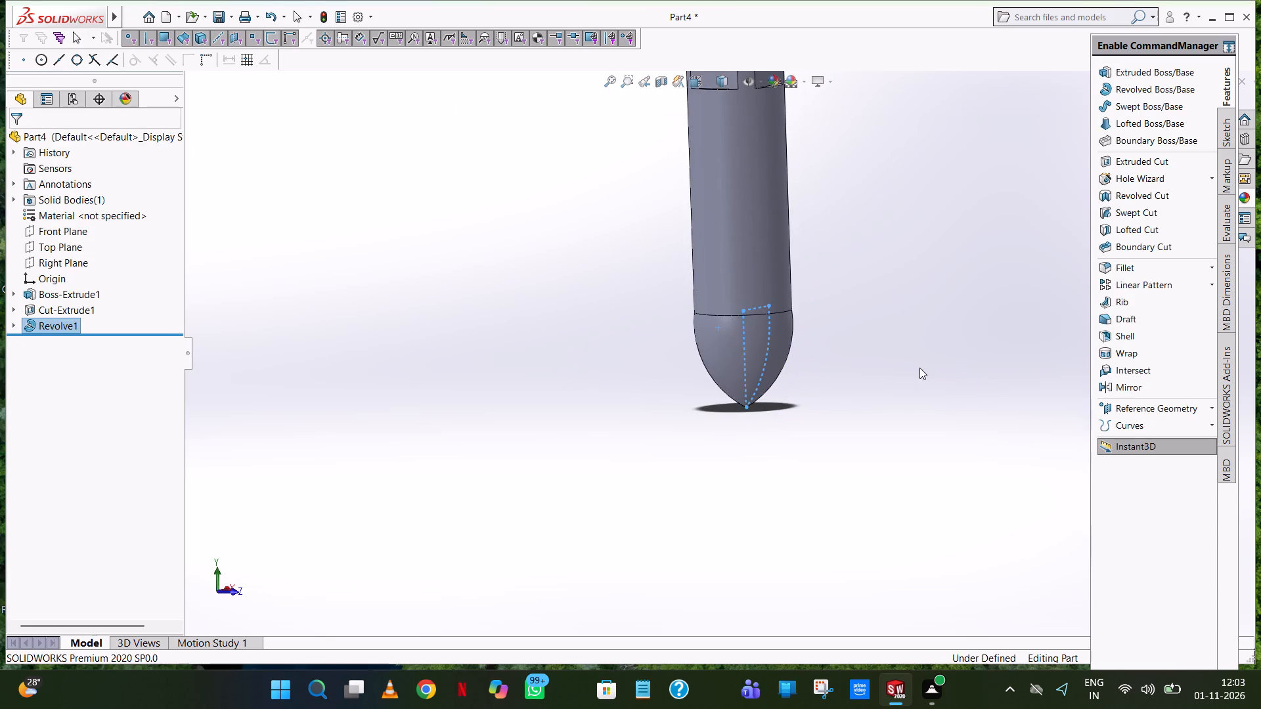
left_click(691, 311)
middle_click_drag(808, 368, 993, 0)
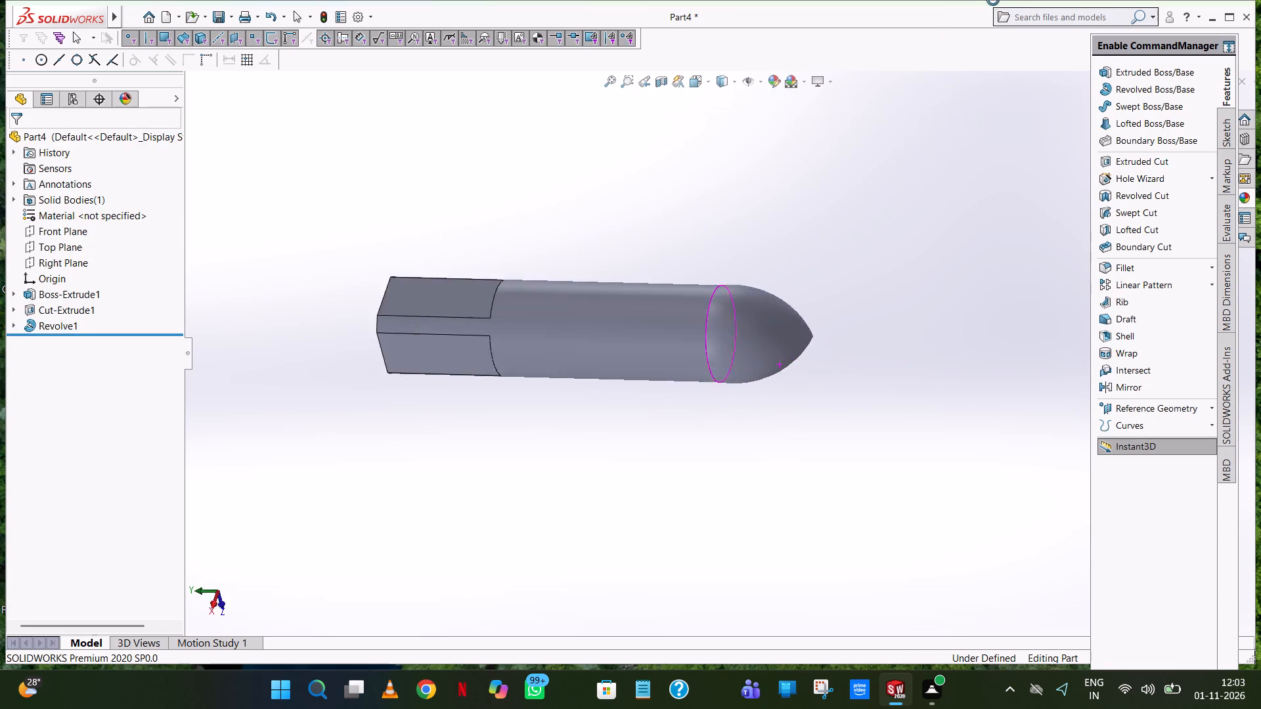
middle_click_drag(993, 0, 1027, 321)
scroll(1042, 12, "up", 1)
left_click(868, 487)
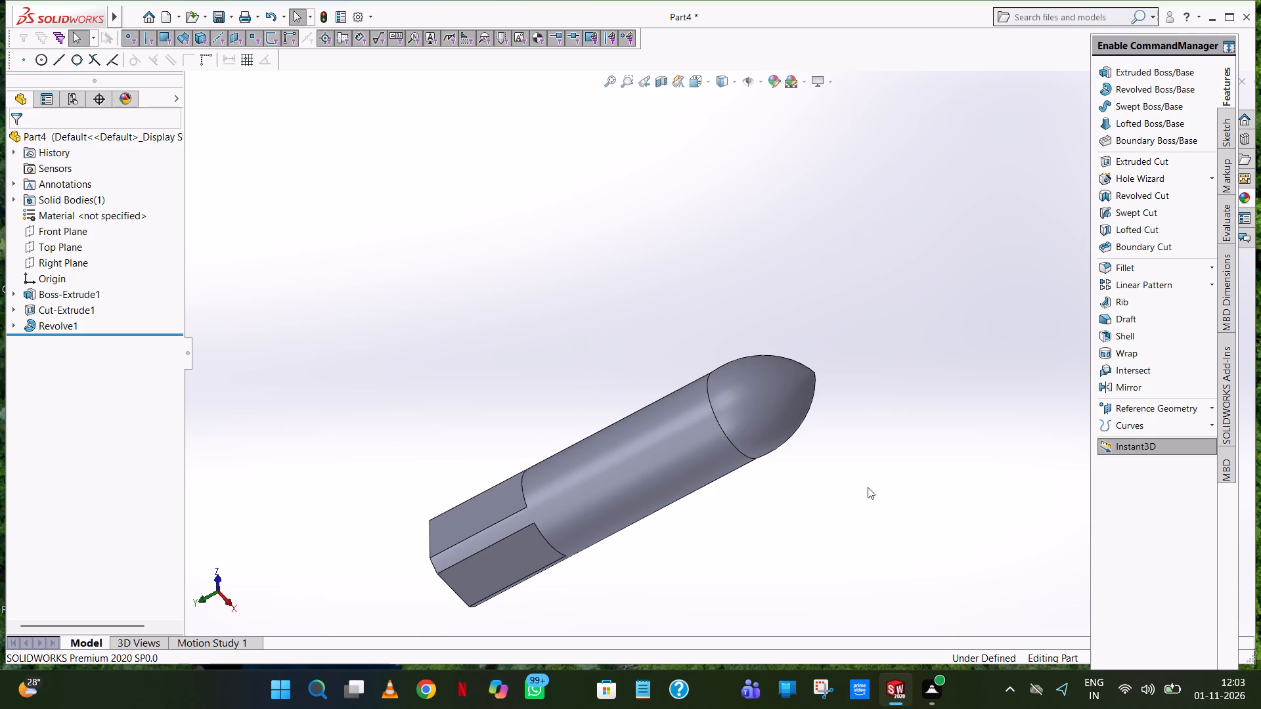
middle_click_drag(855, 437, 935, 383)
scroll(788, 377, "down", 9)
middle_click_drag(785, 381, 697, 497)
scroll(753, 356, "up", 7)
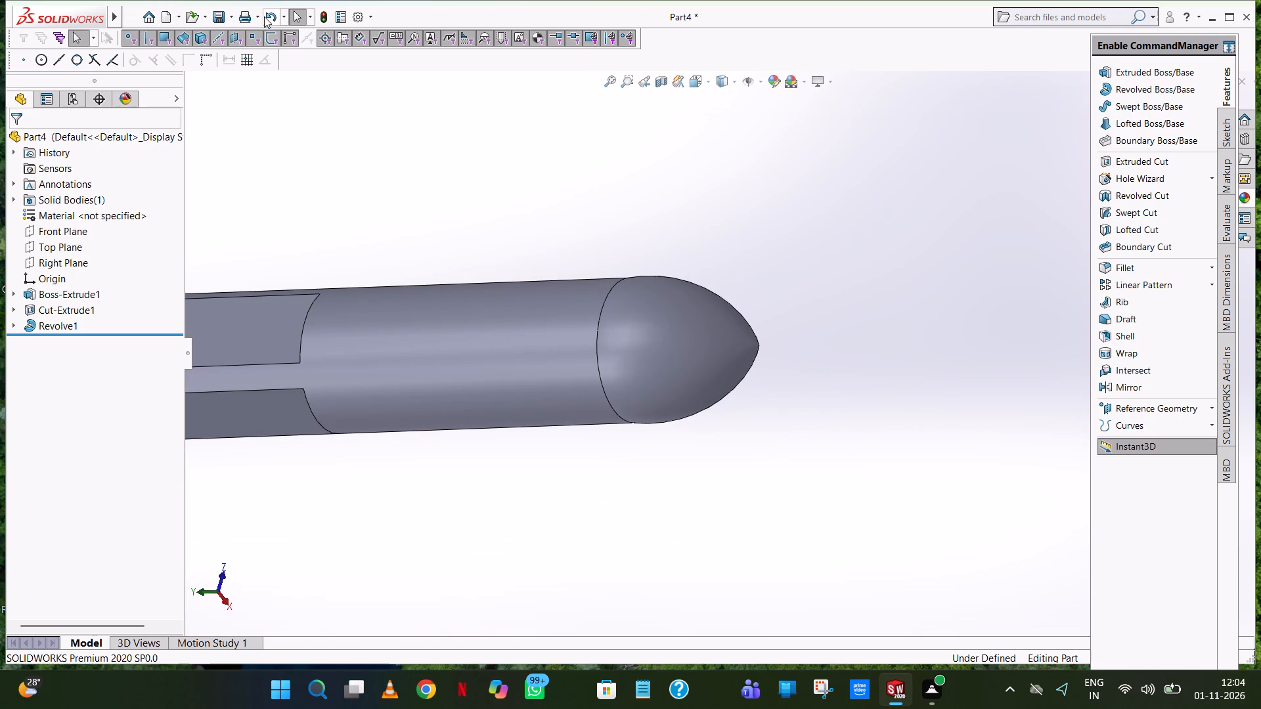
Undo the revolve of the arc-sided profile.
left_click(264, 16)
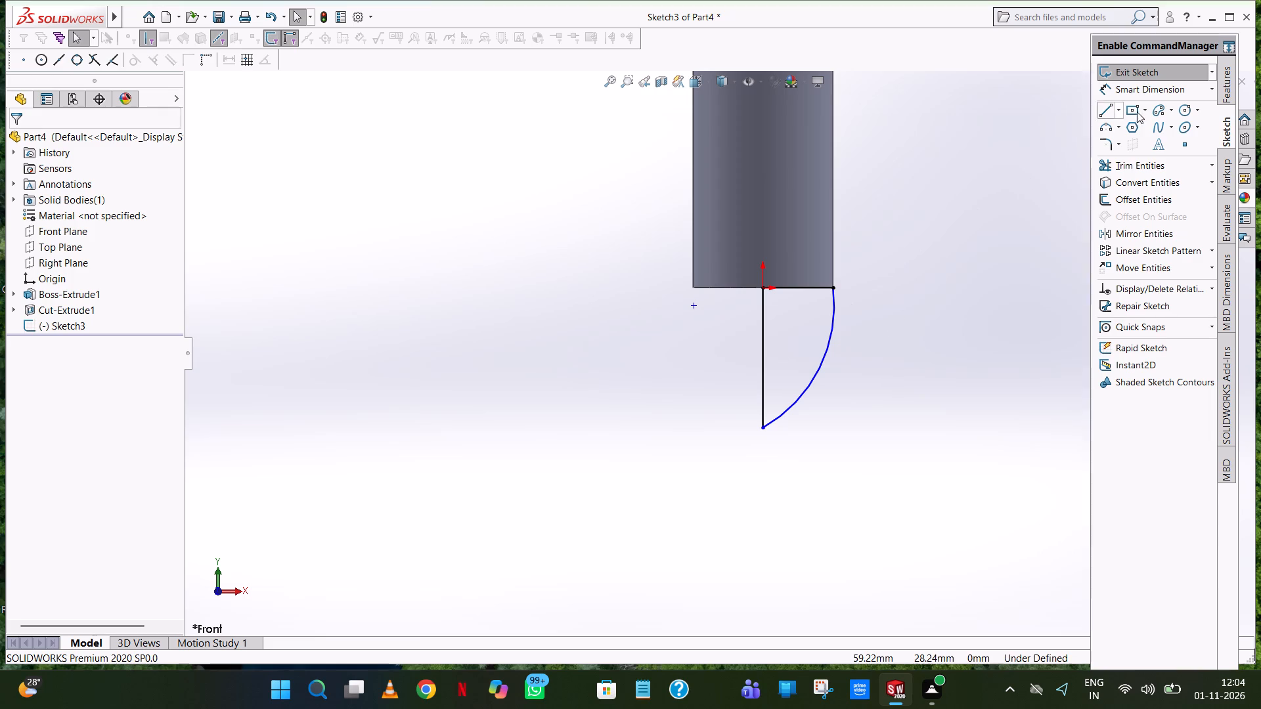
Trim away the arc and the horizontal line along the shaft's end, leaving only the vertical line.
left_click(1126, 167)
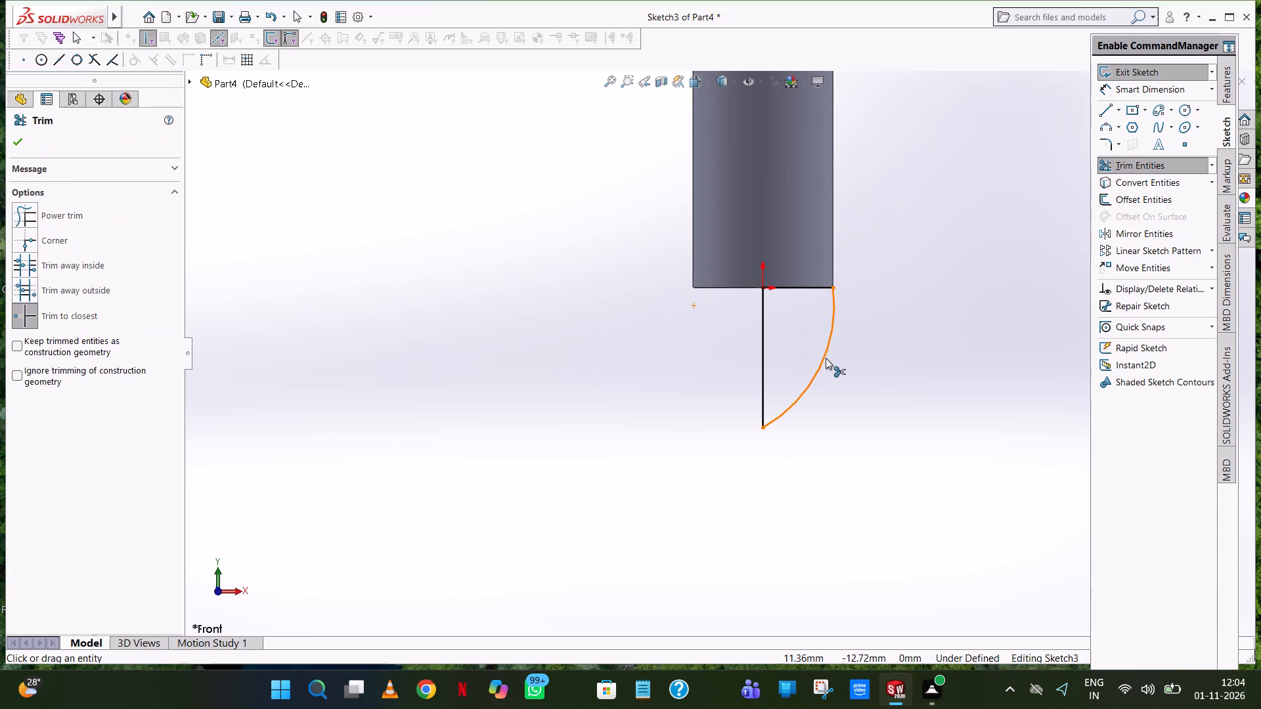
left_click(826, 358)
left_click(808, 290)
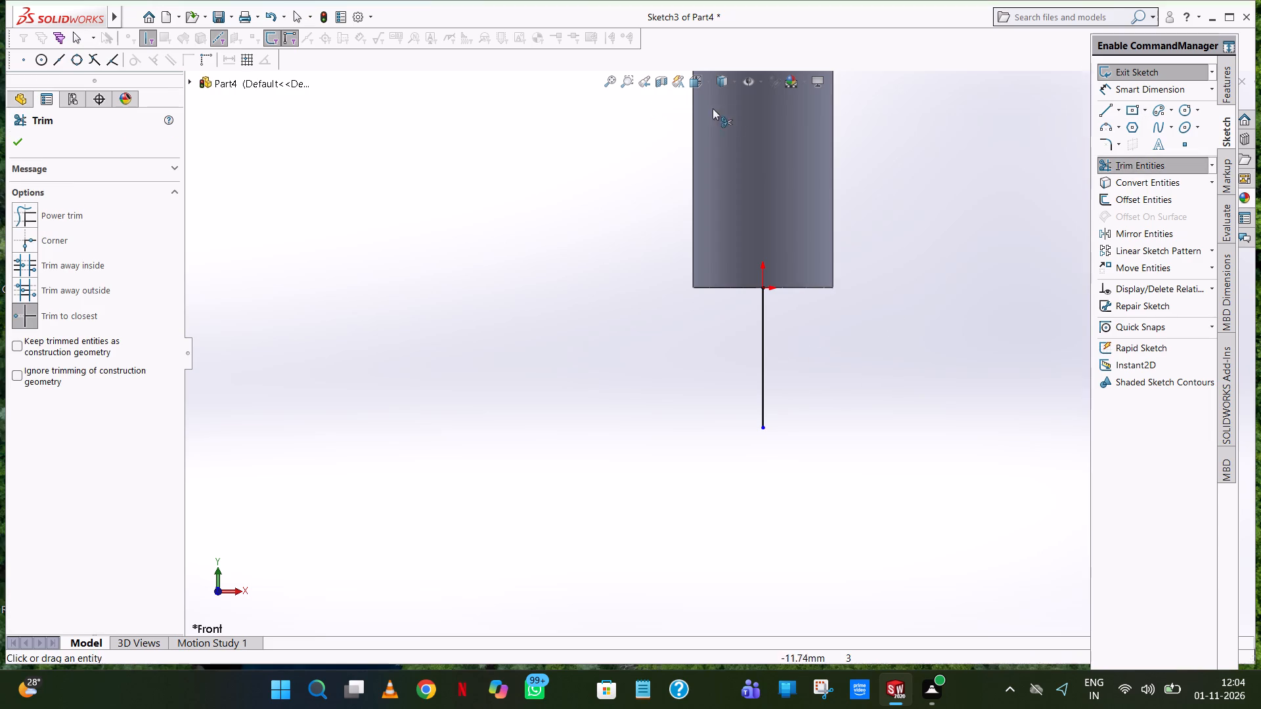
Viewing normal to the sketch, draw a horizontal line outward from the vertical line's upper part, with a length of 33.6/2 mm.
left_click(709, 80)
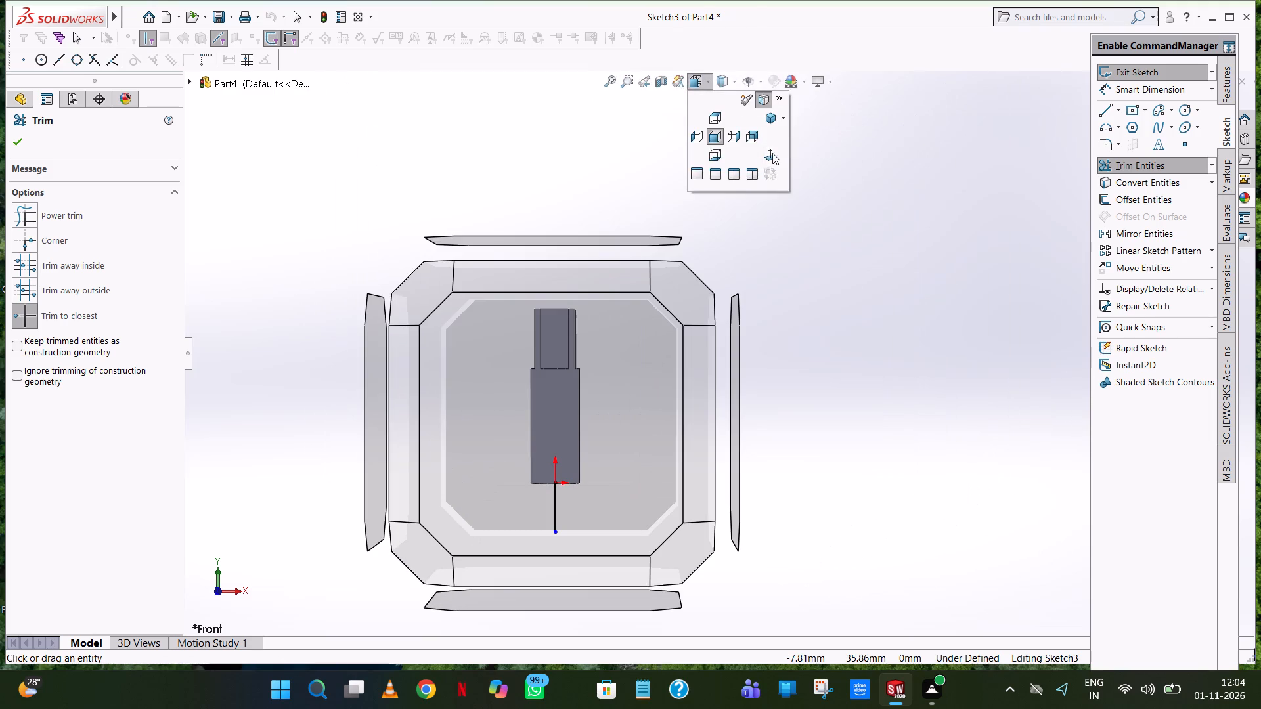
left_click(774, 152)
scroll(821, 349, "down", 2)
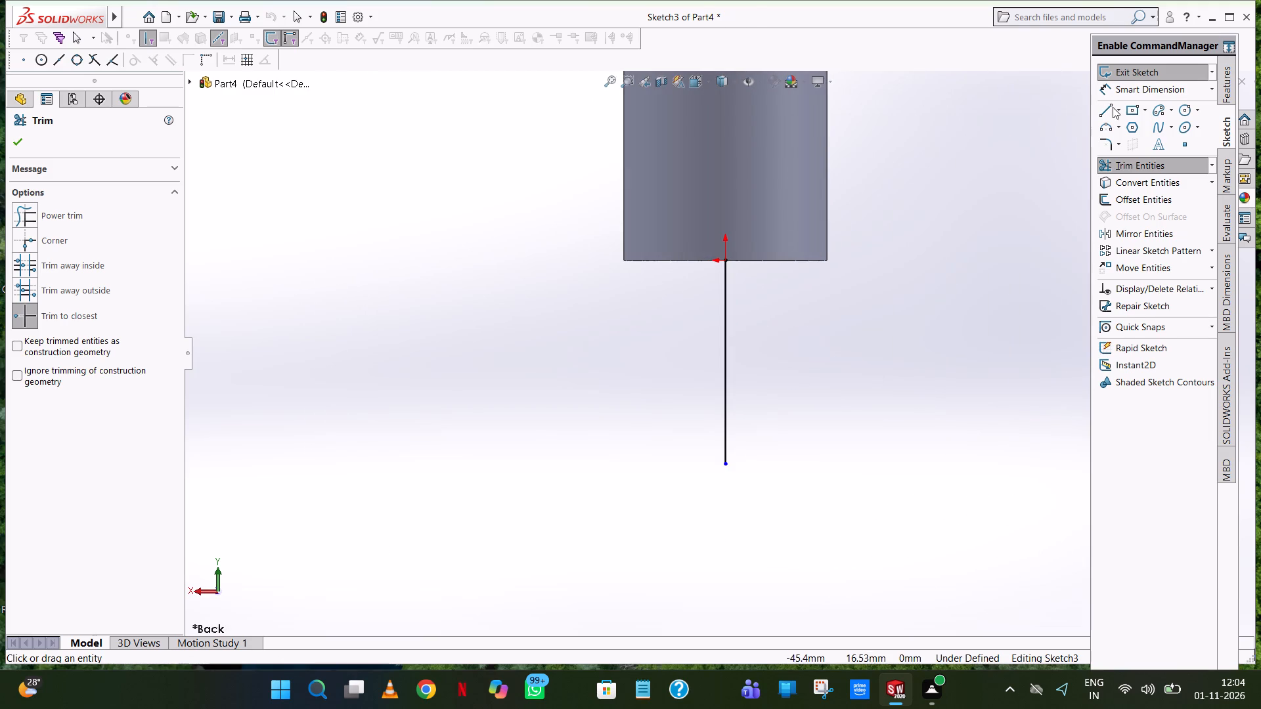
left_click(1113, 108)
left_click(726, 311)
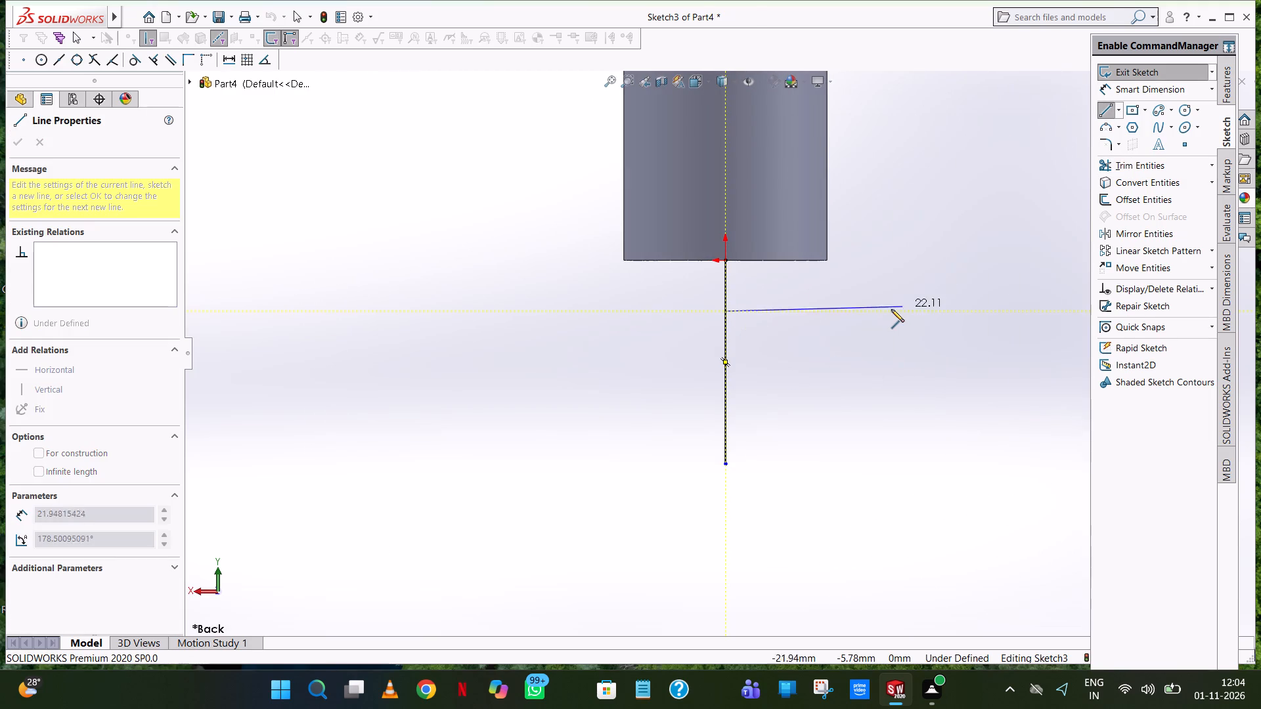
left_click(888, 309)
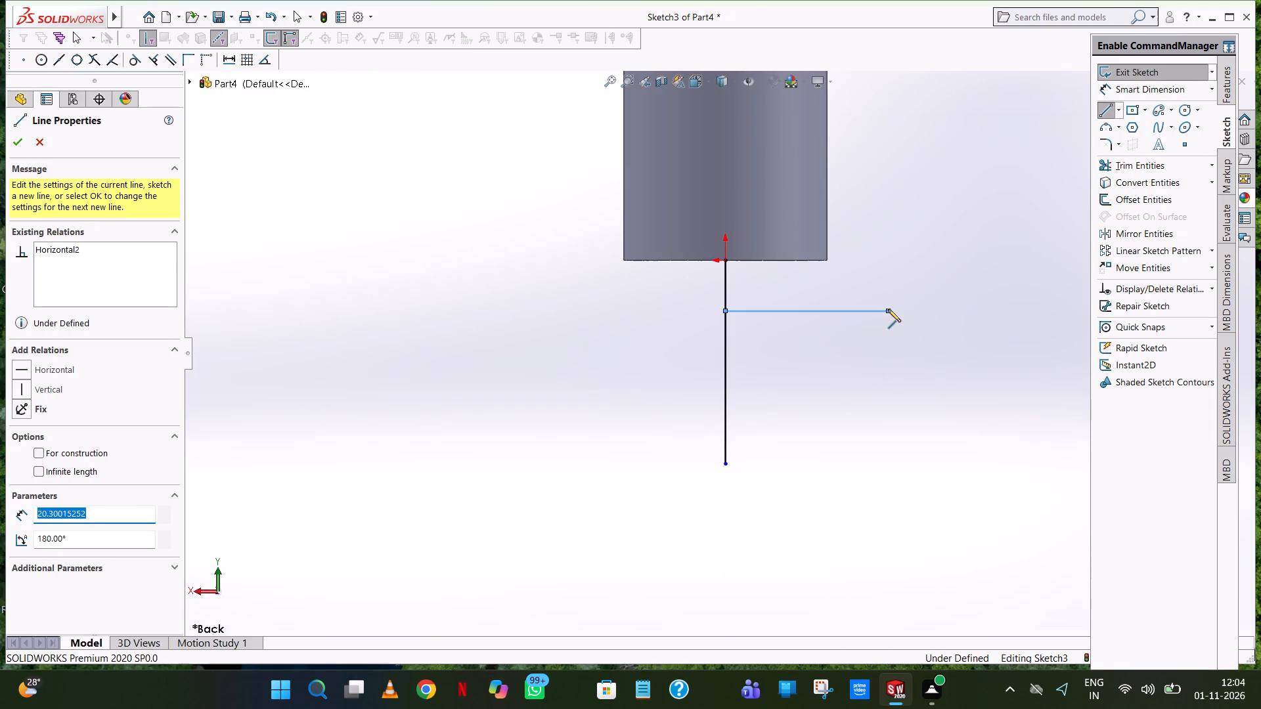
type("33.6/2")
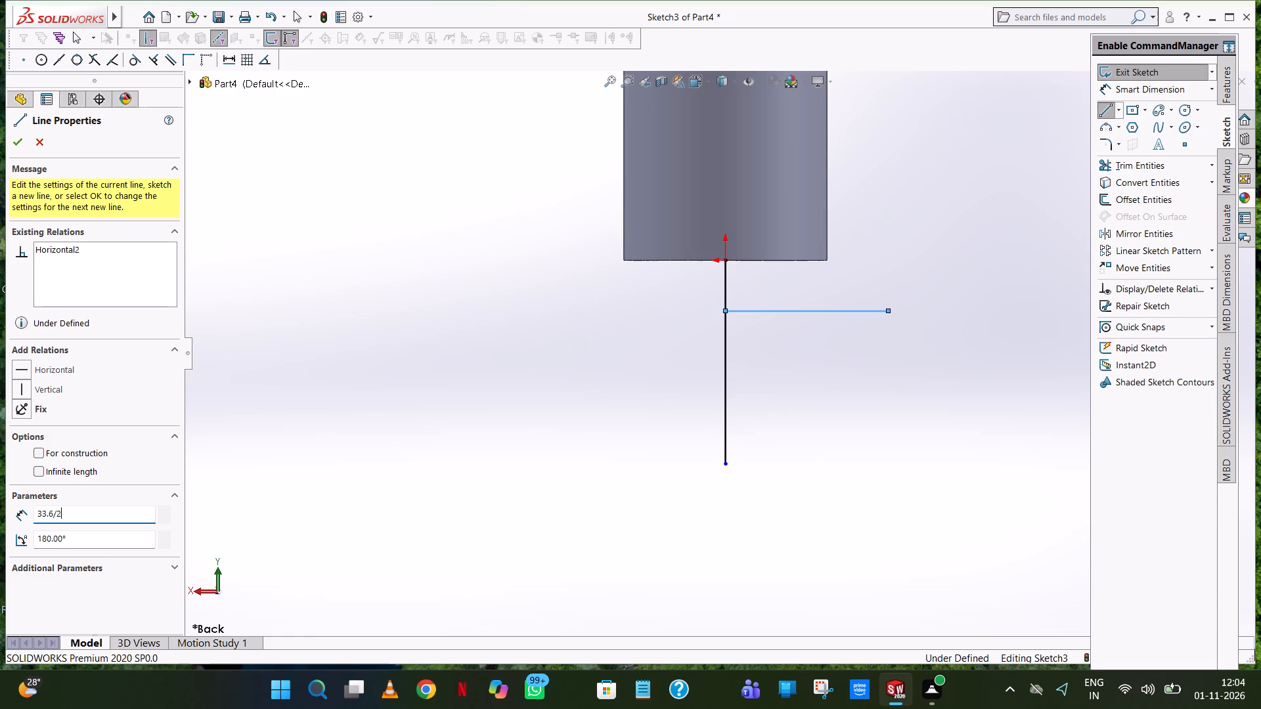
key("Return")
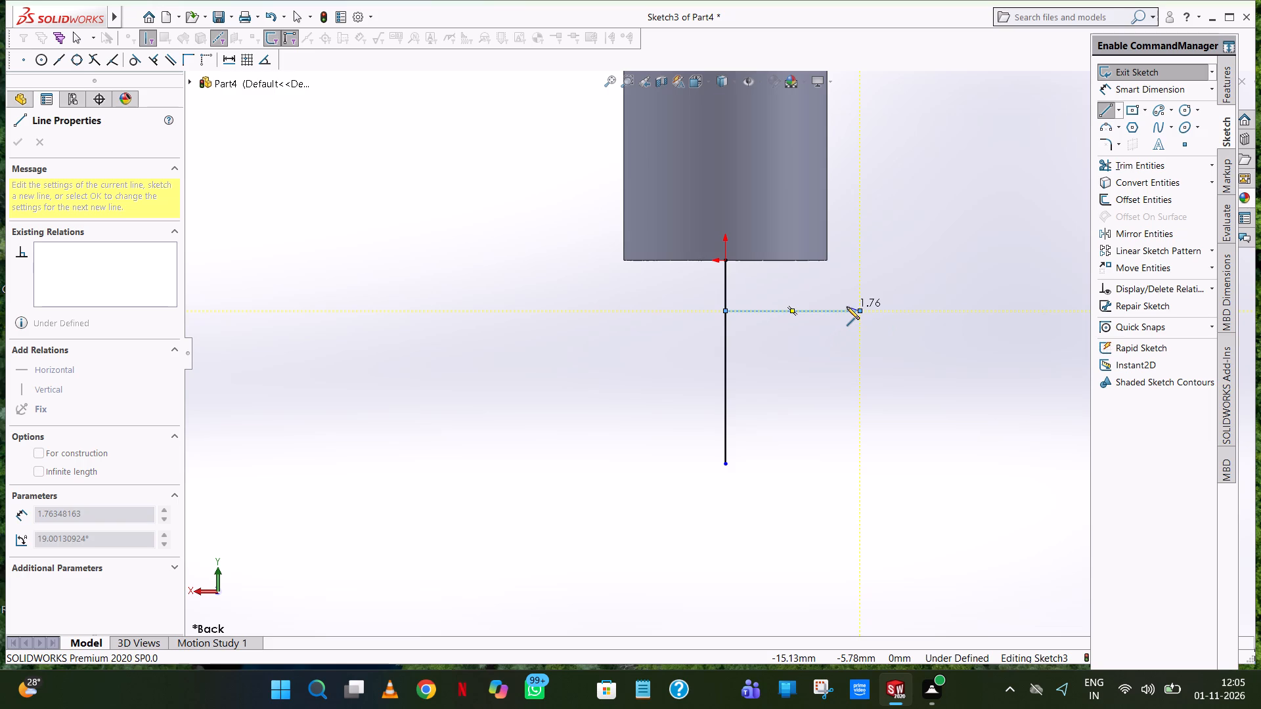
right_click(862, 361)
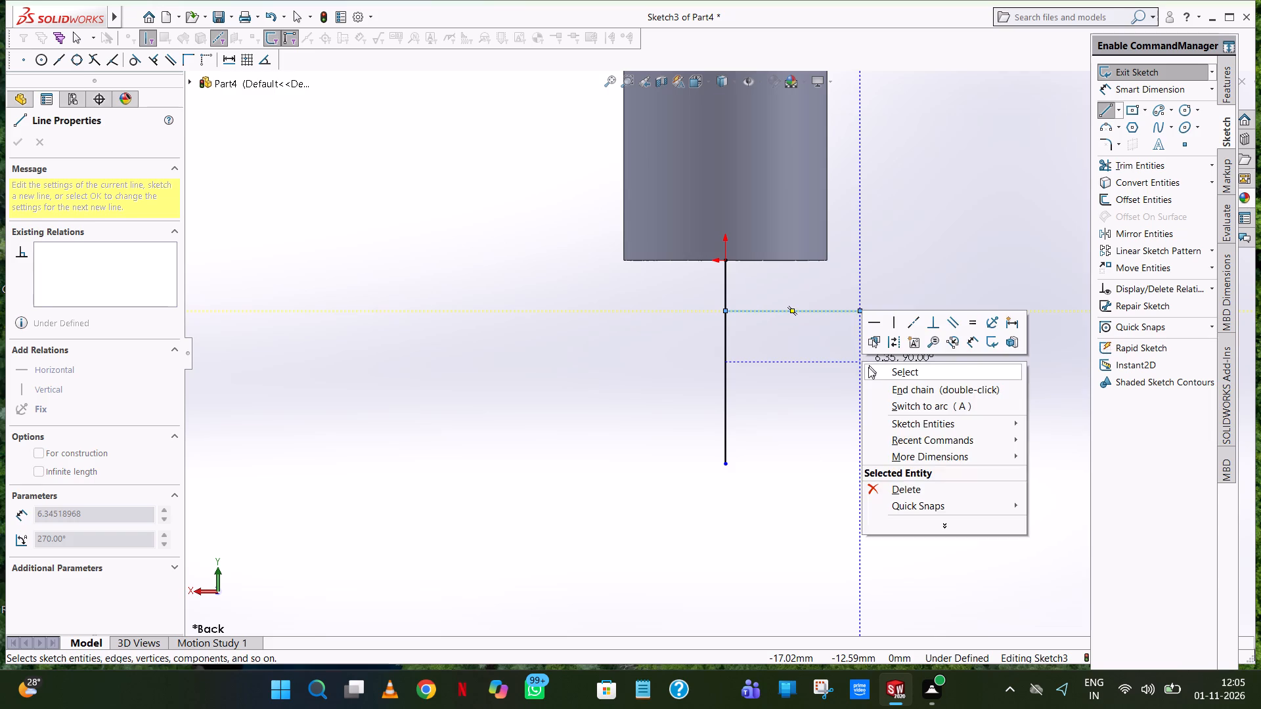
left_click(882, 367)
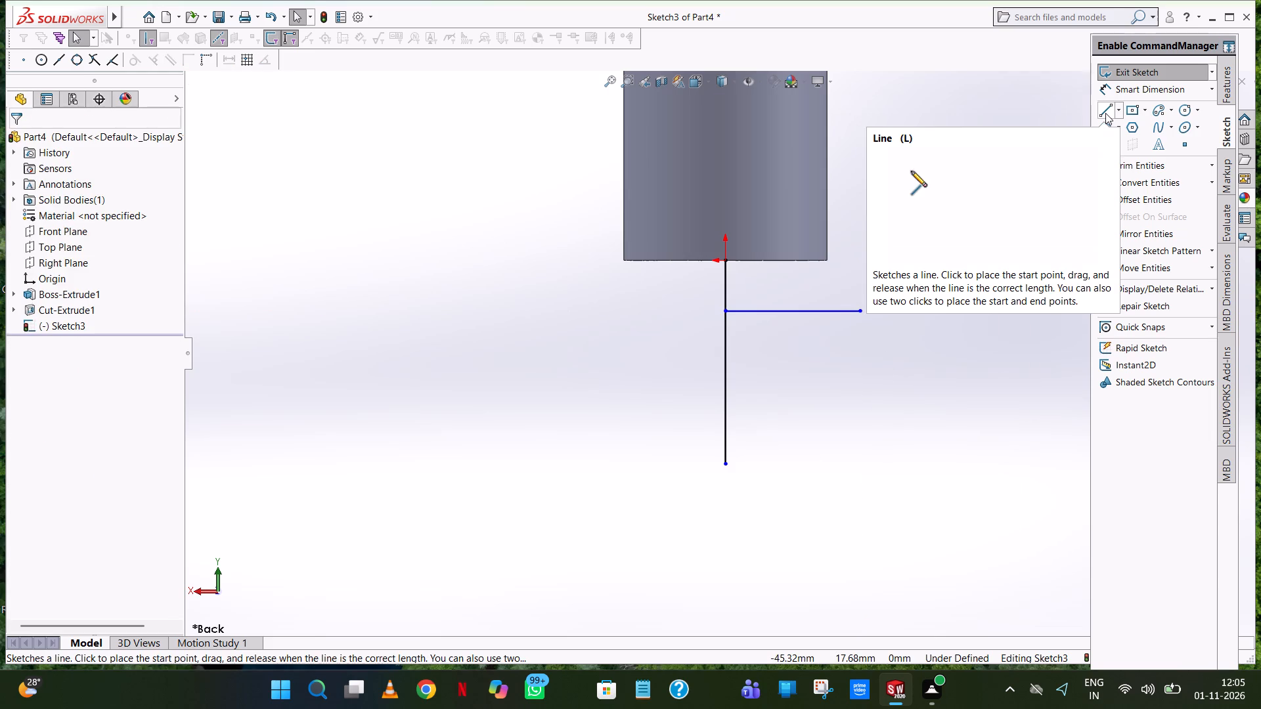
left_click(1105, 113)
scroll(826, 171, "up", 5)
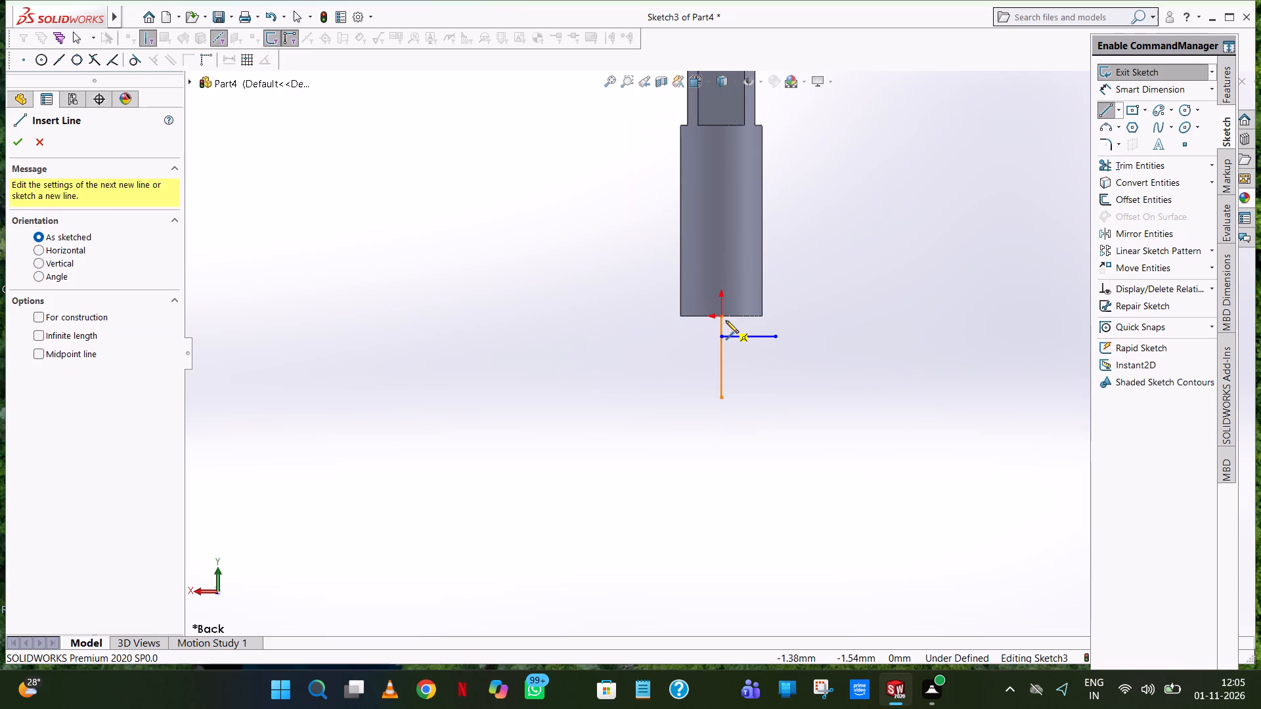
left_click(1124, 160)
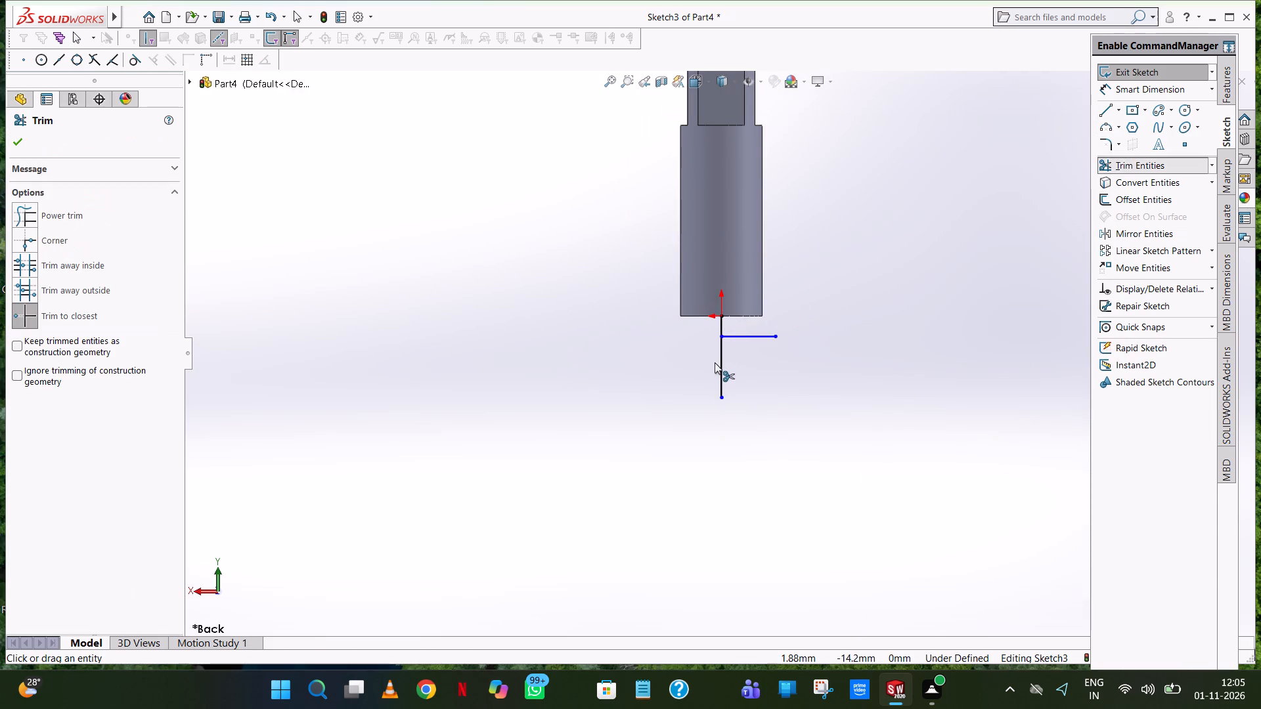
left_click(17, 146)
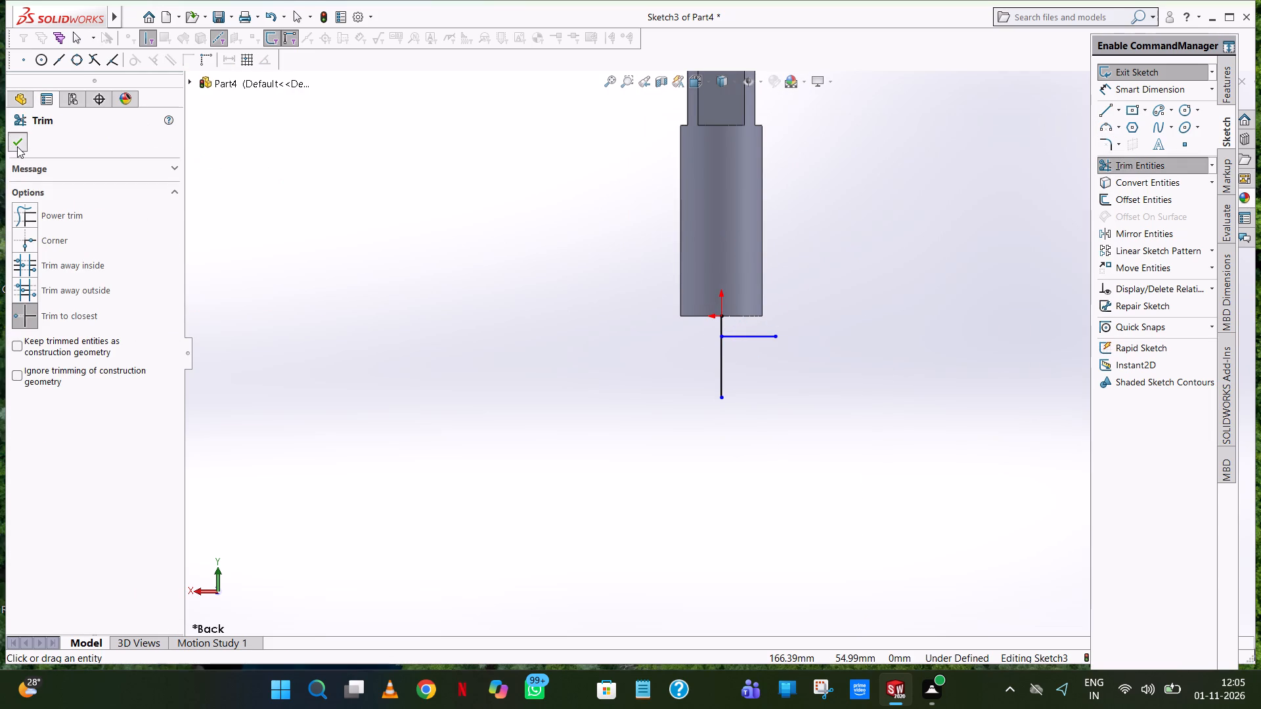
Set the length of the vertical line from the origin to 137.7-59.3-31 mm.
left_click(723, 364)
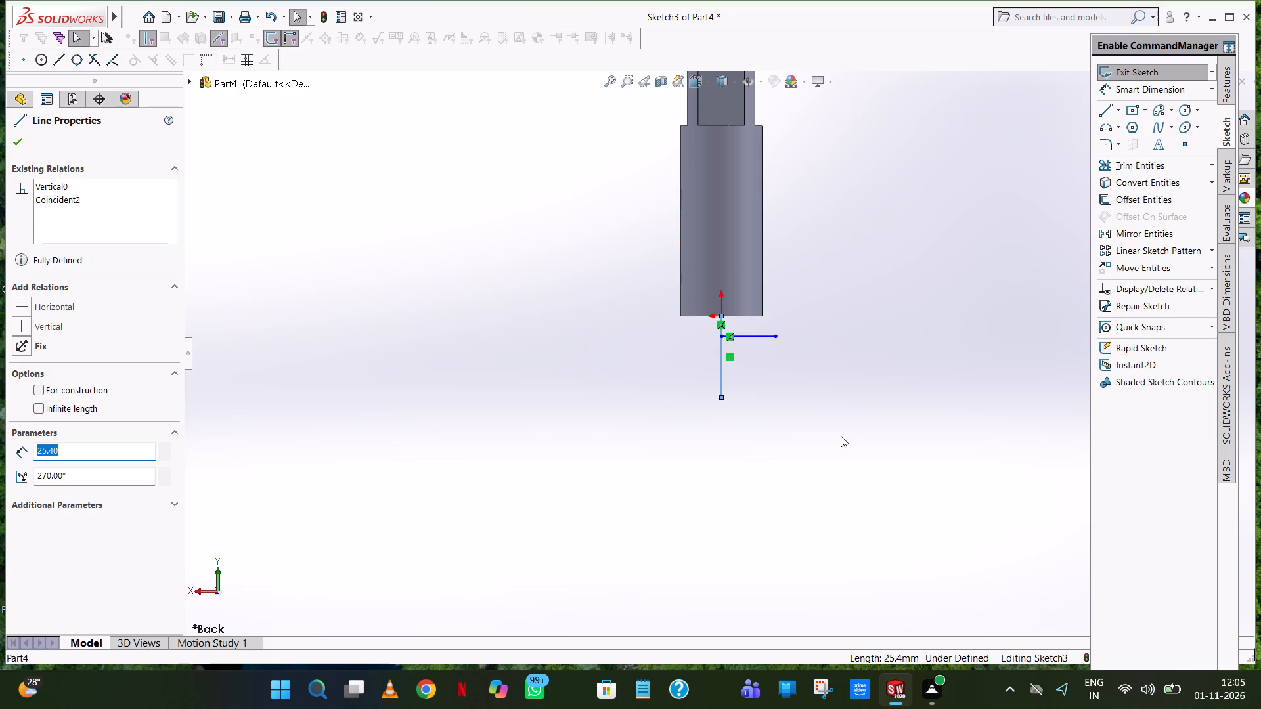
type("137")
type(".7-")
type("59")
type(".3")
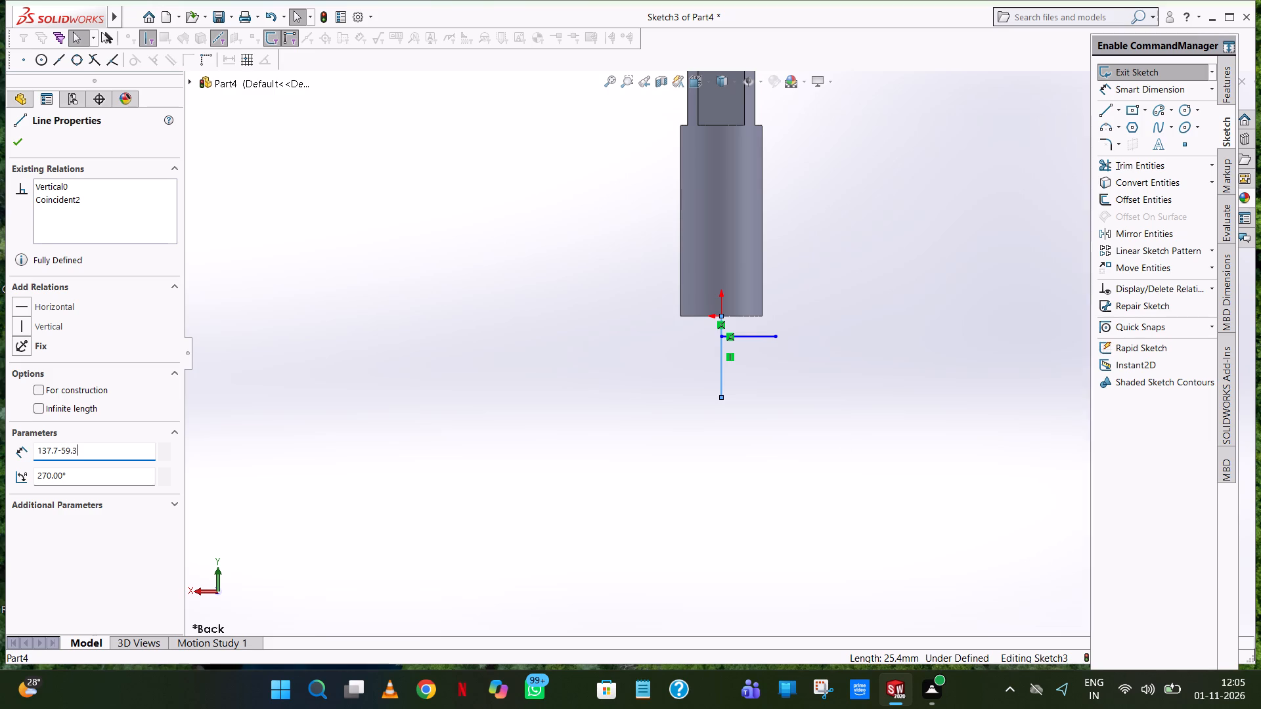
key("minus")
type("31")
key("Return")
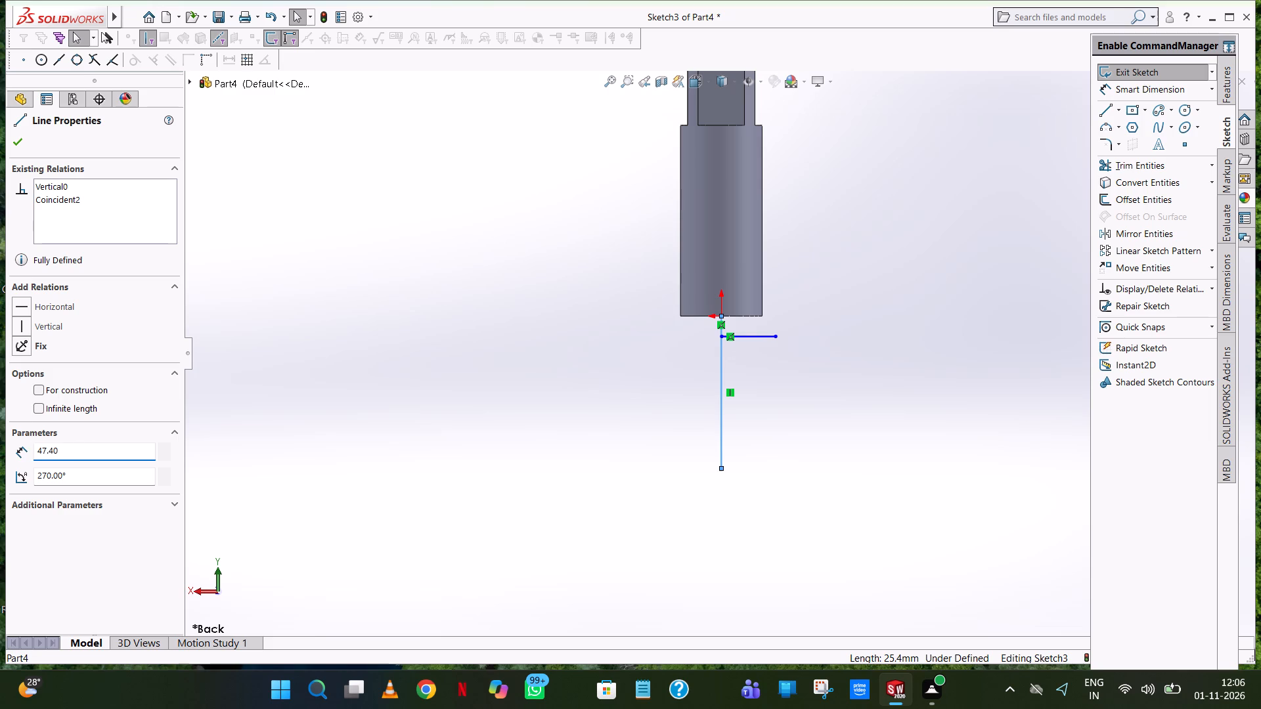
left_click(414, 238)
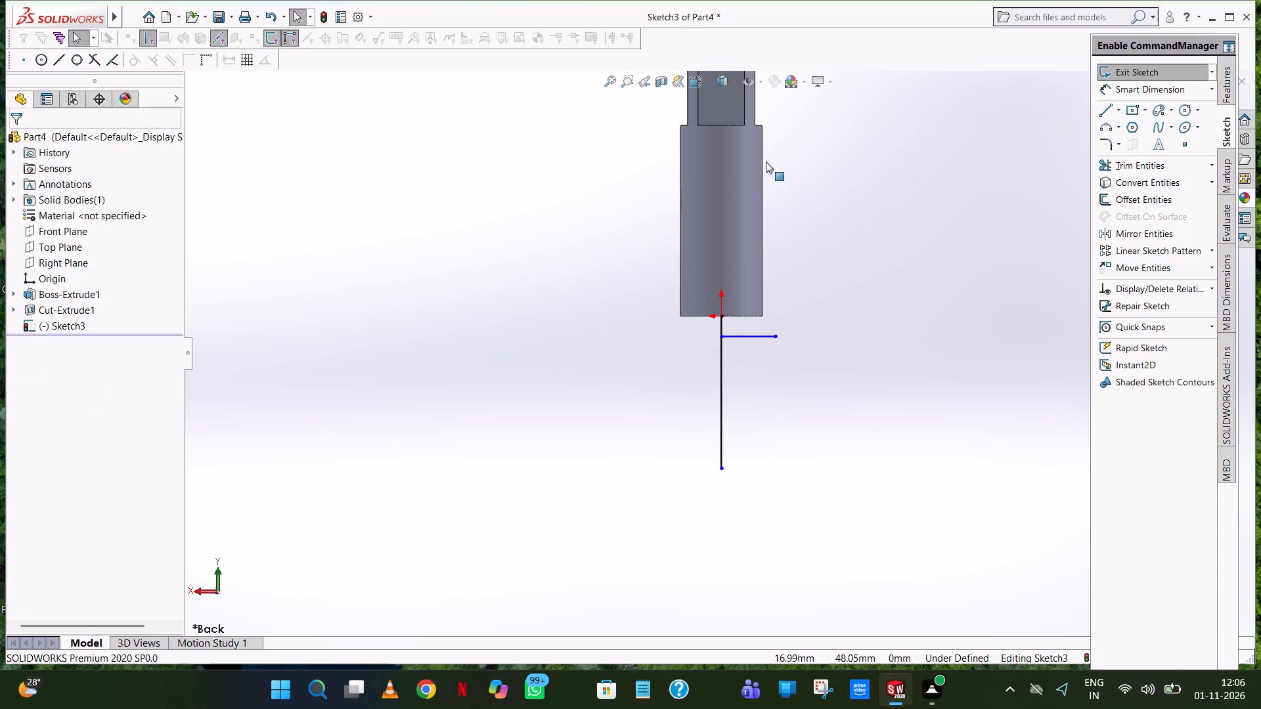
Draw a 4.10 mm horizontal line outward from the shaft's end corner, continuing with a 47.4 mm vertical line downward.
left_click(1107, 111)
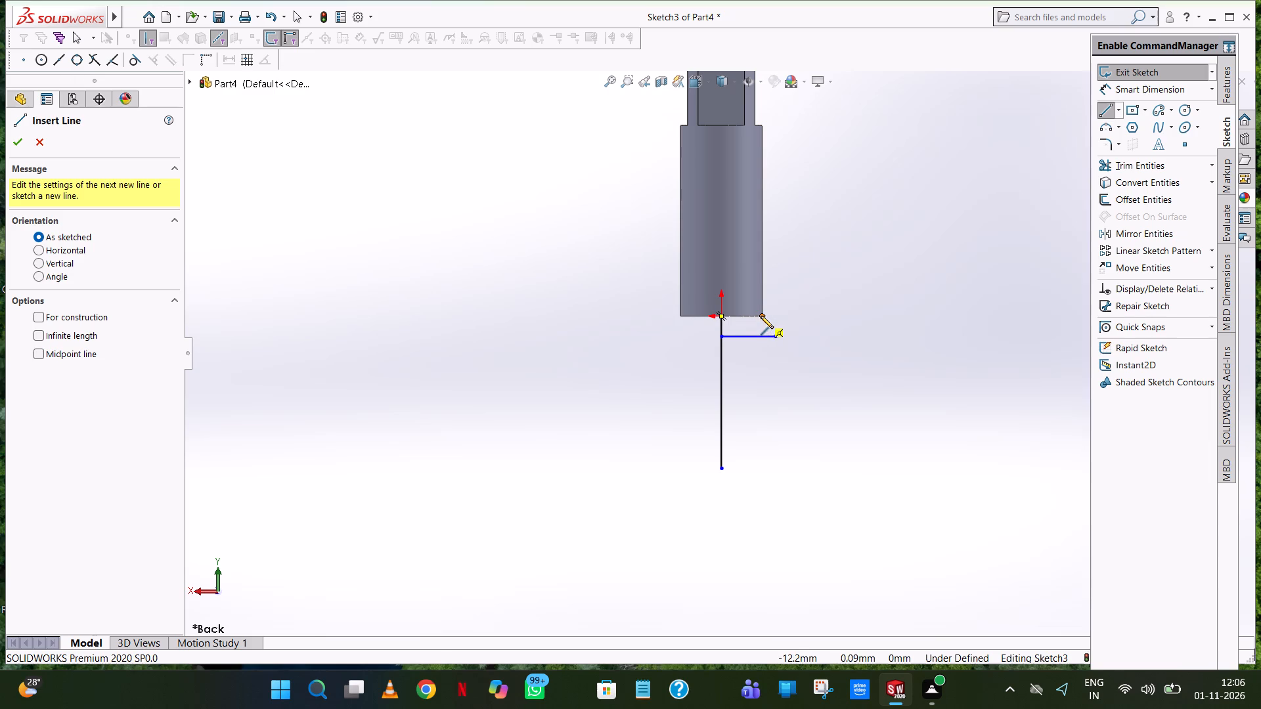
left_click(763, 314)
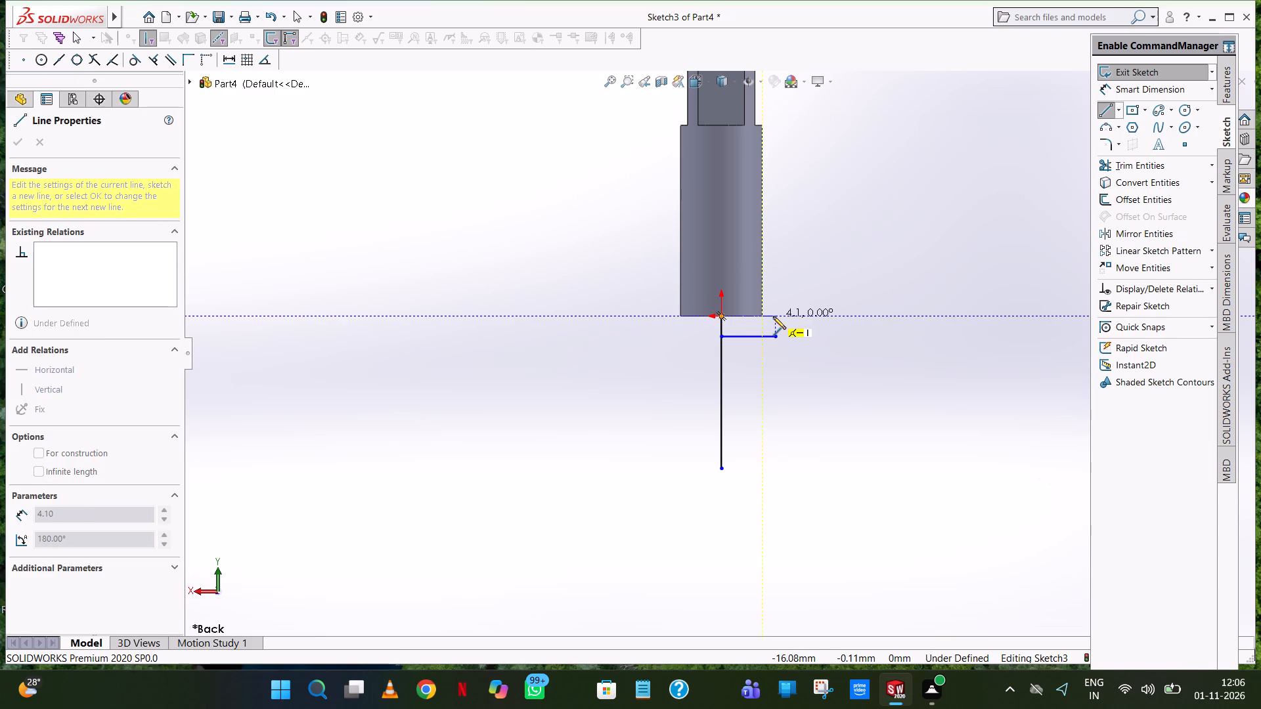
left_click(776, 316)
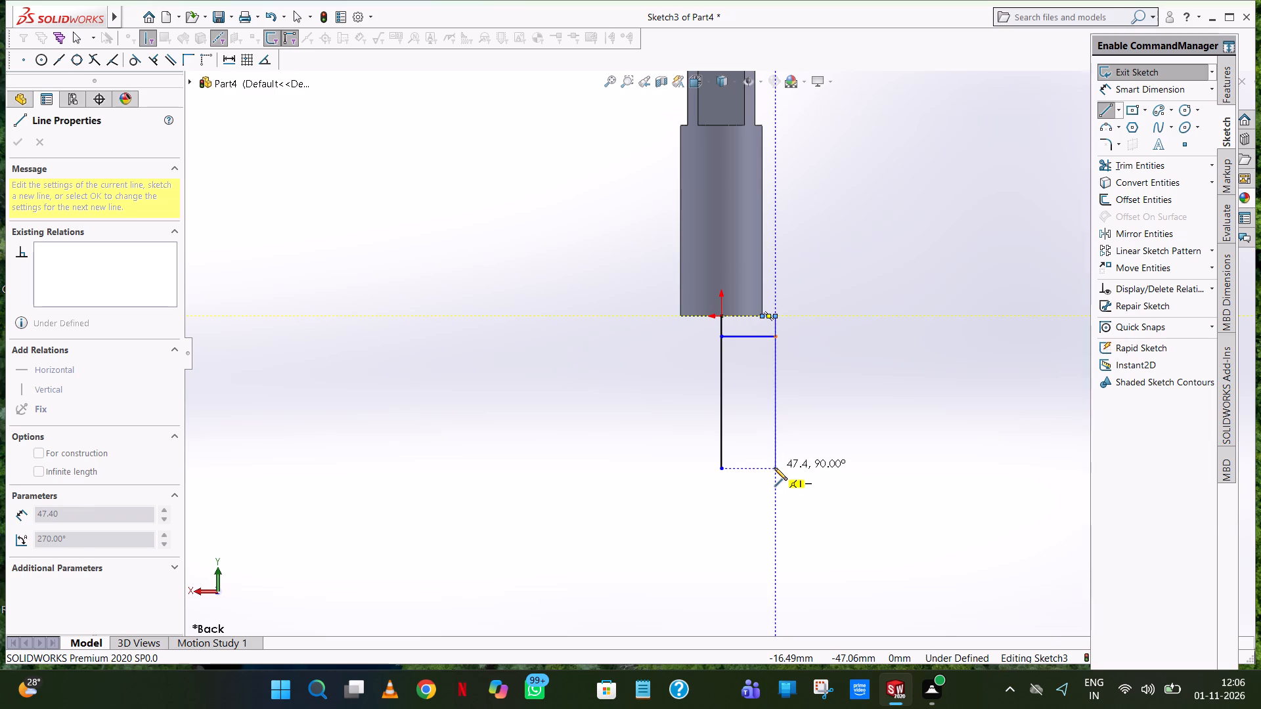
left_click(774, 467)
right_click(774, 467)
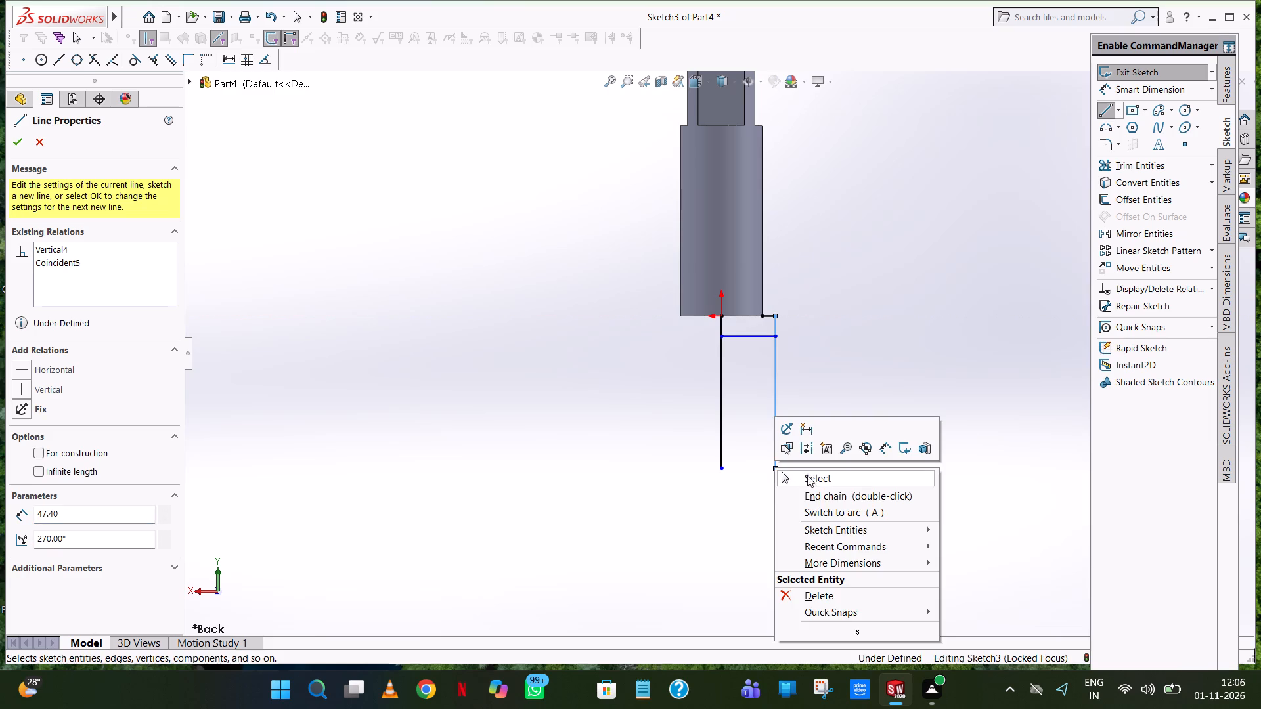
left_click(814, 479)
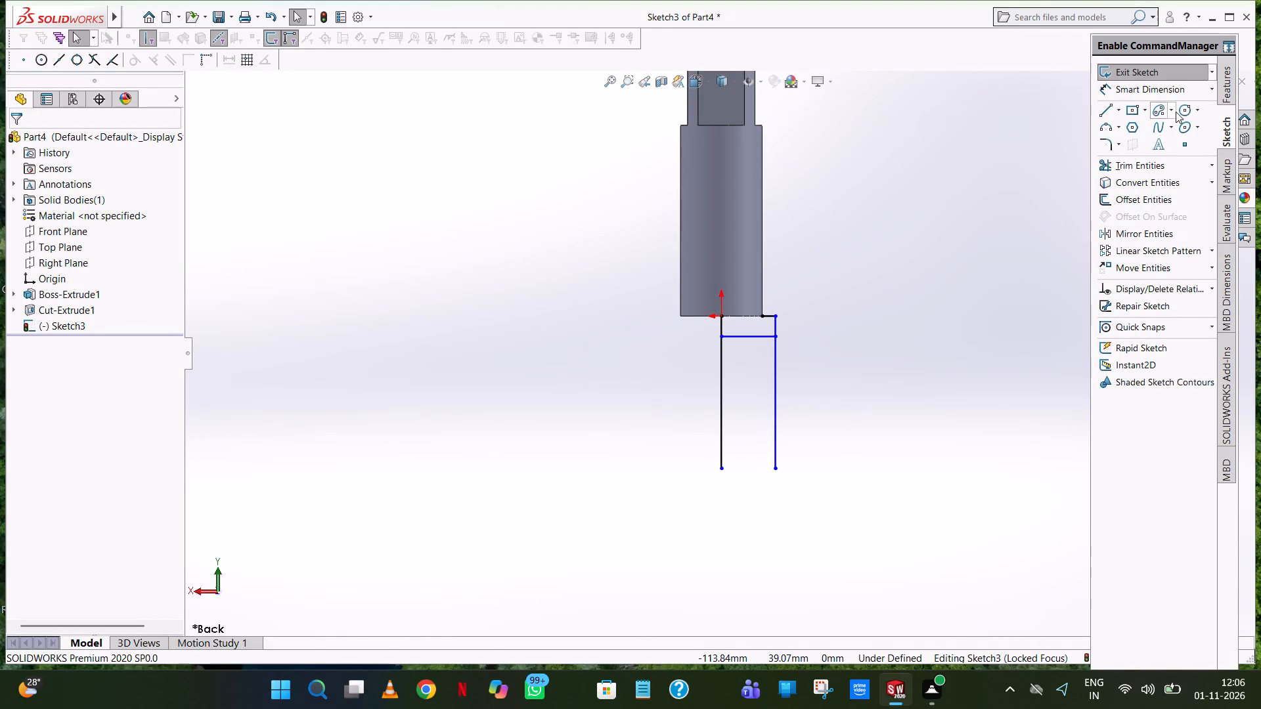
Dimension the length of the vertical line that starts at the origin.
left_click(1153, 84)
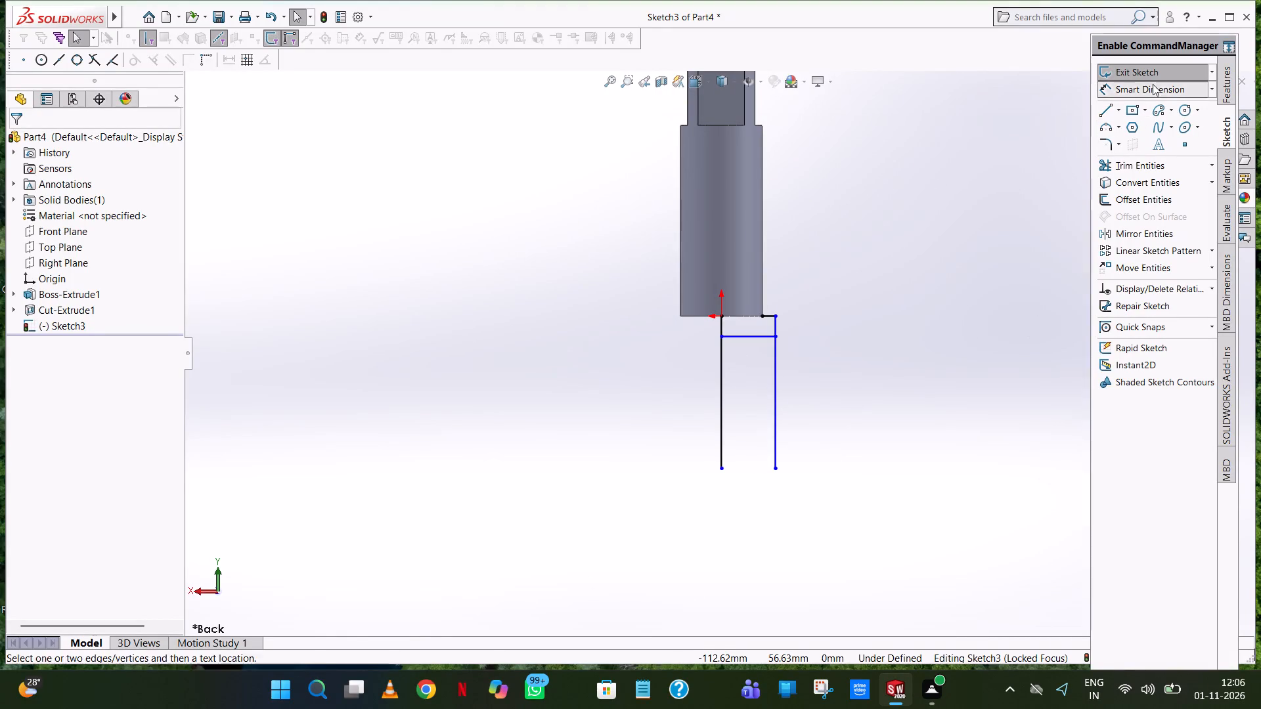
left_click(720, 367)
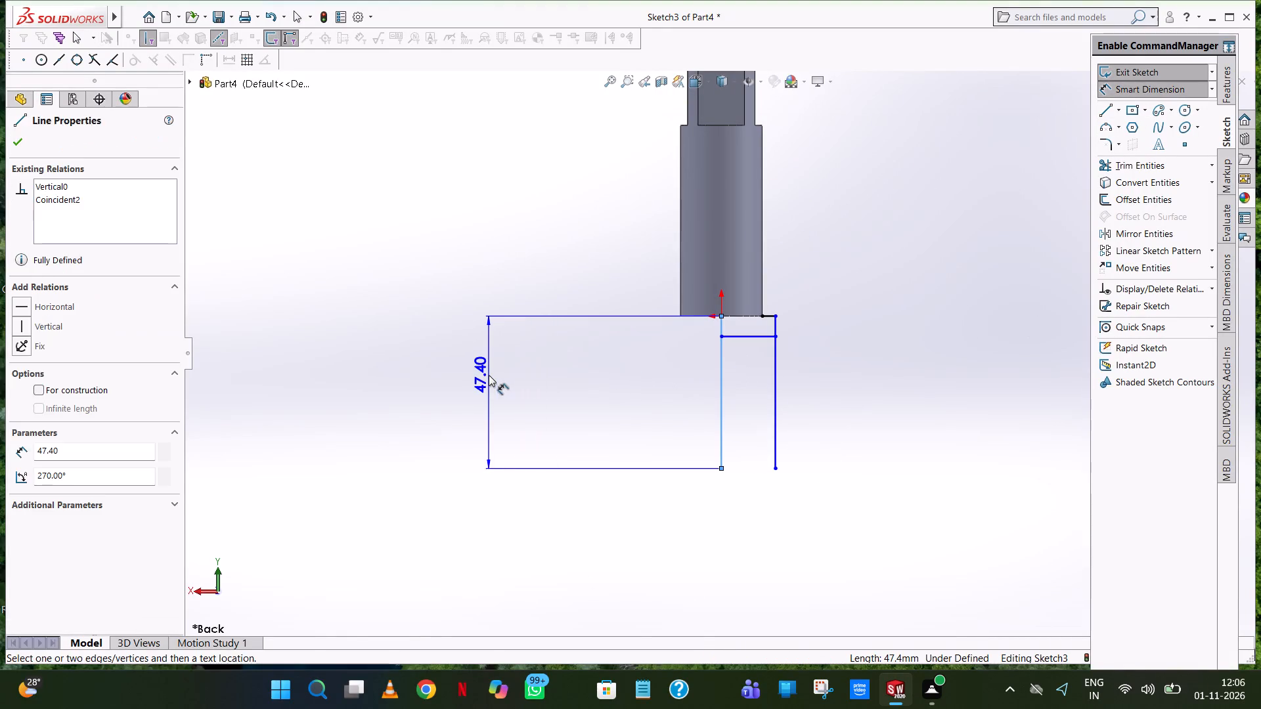
left_click(489, 375)
left_click(427, 354)
left_click(522, 243)
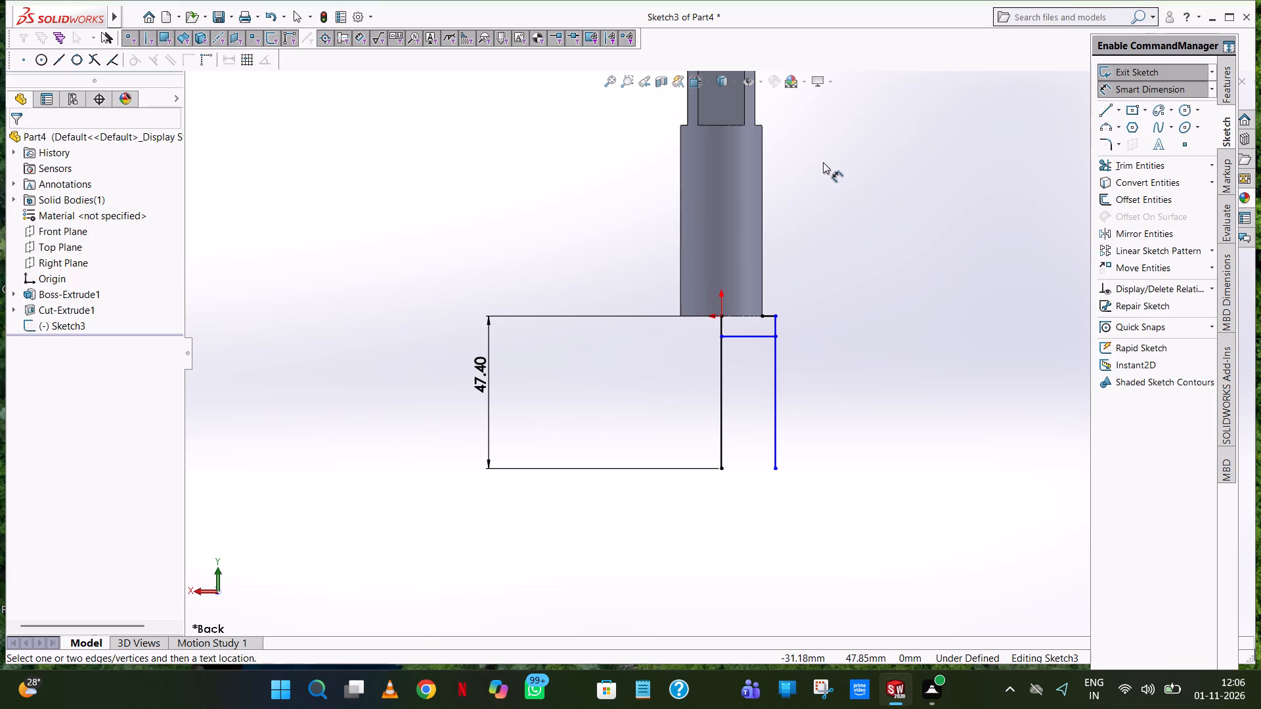
Draw a circle centred on the vertical centre line with a radius of 50.8/2 mm.
left_click(1182, 112)
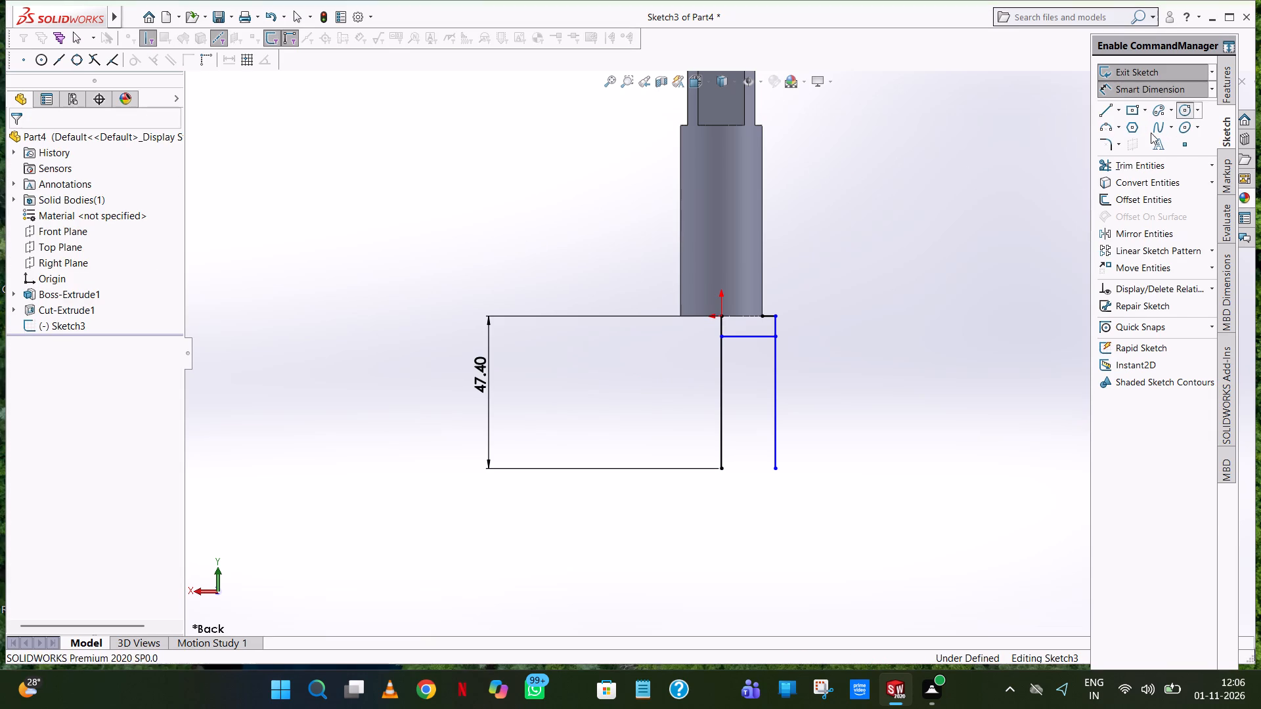
left_click(721, 367)
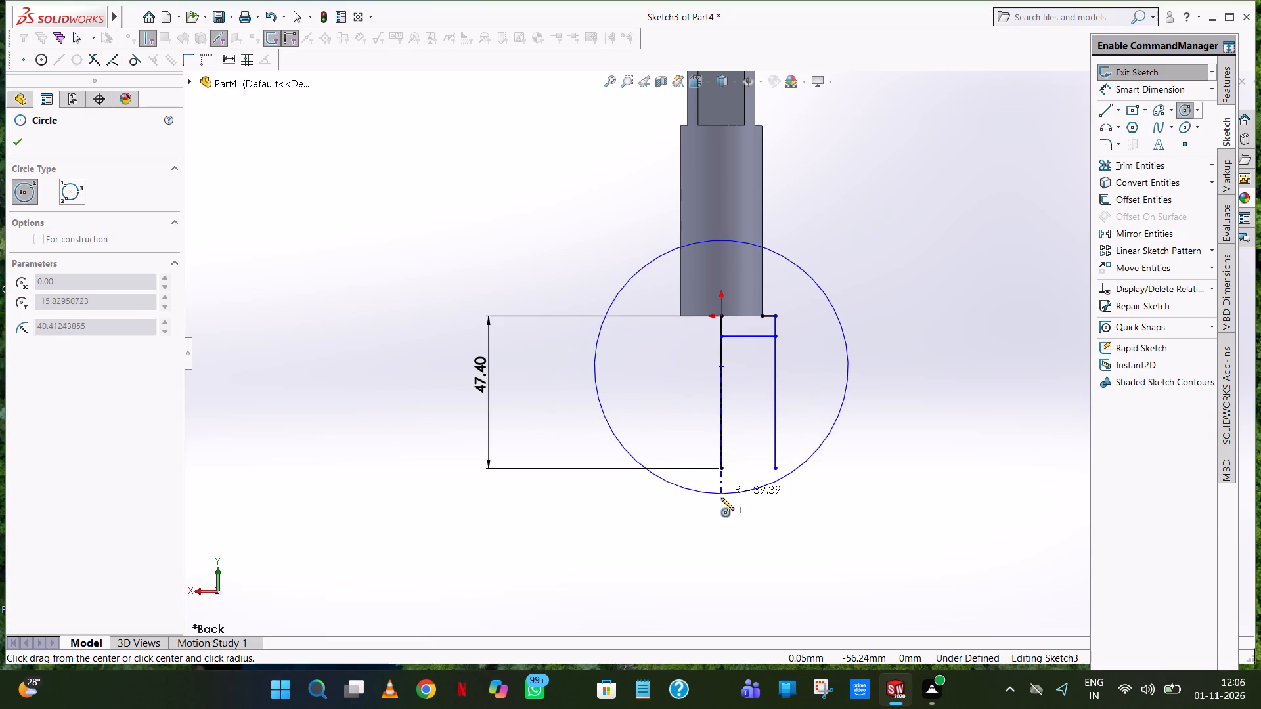
left_click(719, 454)
type("50.8/2")
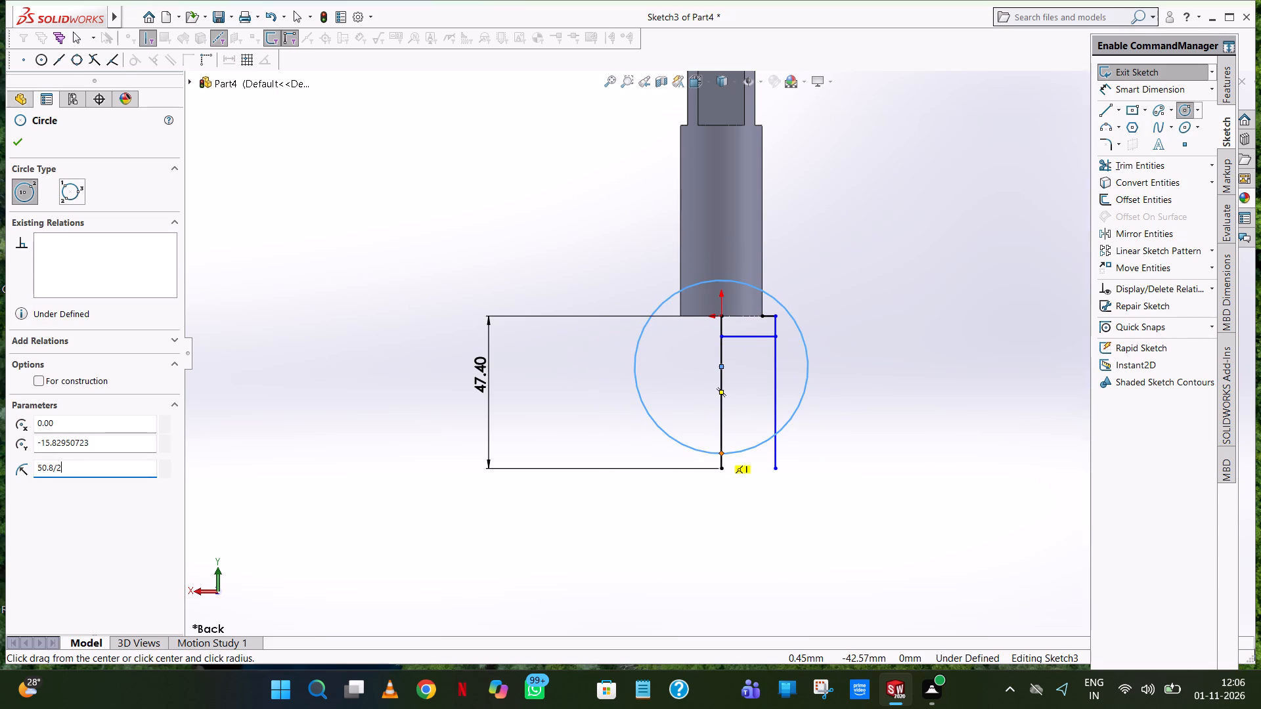
key("Return")
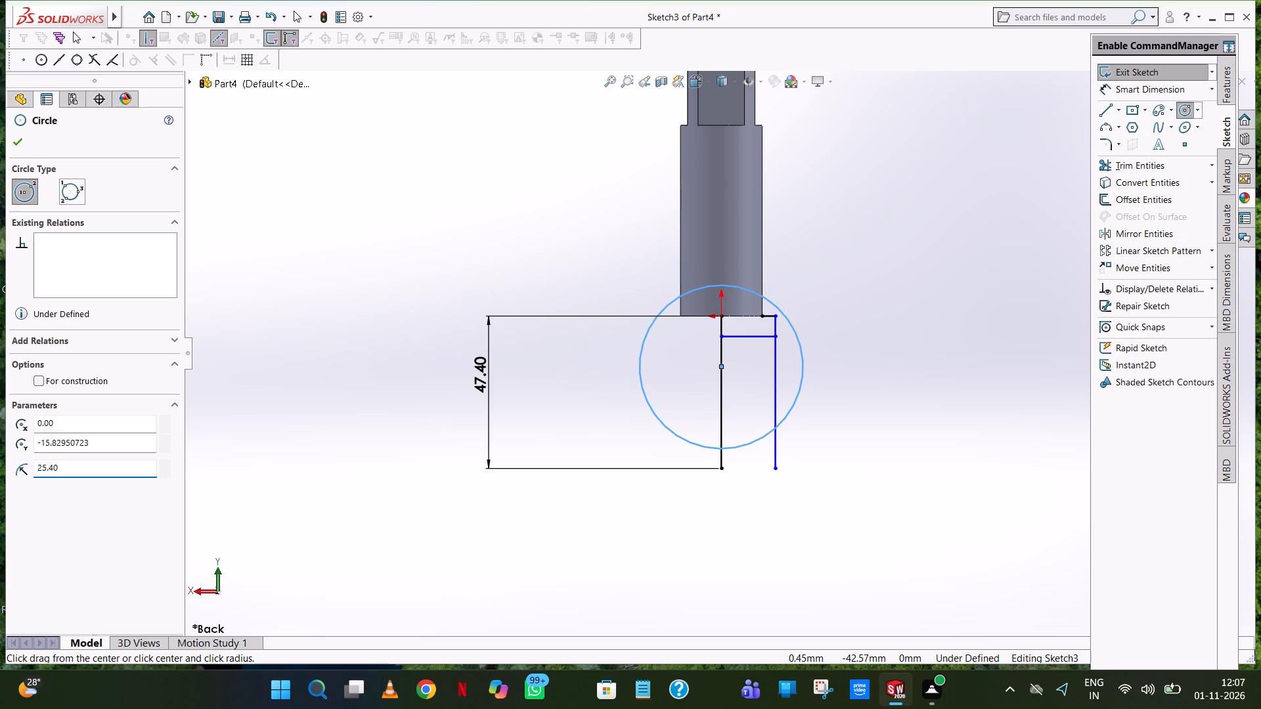
right_click(868, 297)
left_click(896, 301)
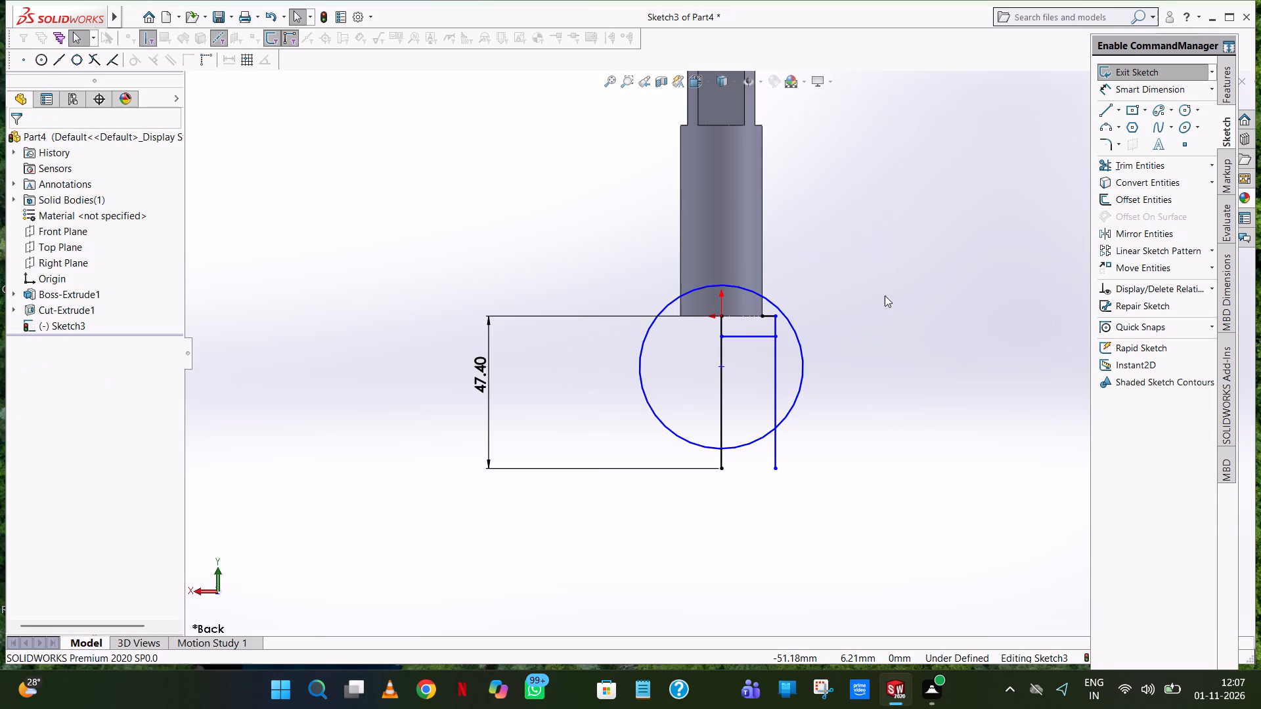
left_click(885, 295)
Add a coincident relation between the circle and the lower endpoint of the vertical centre line.
scroll(725, 455, "down", 6)
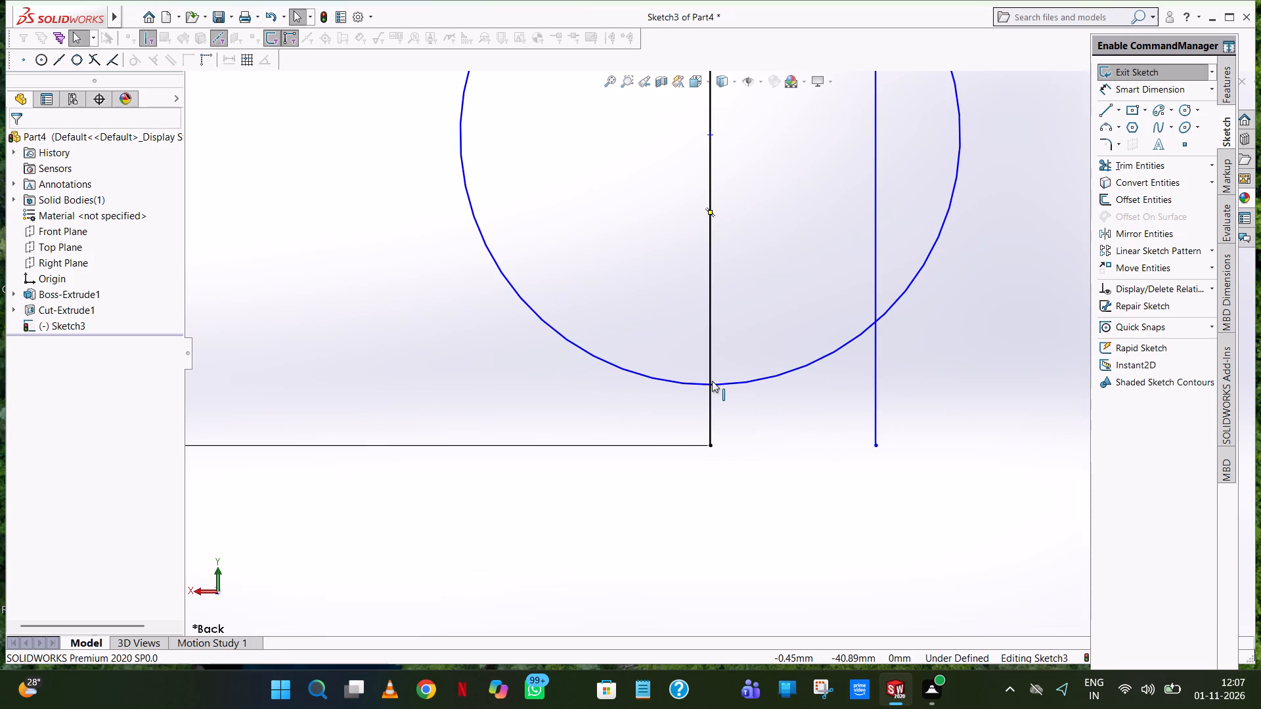
left_click(709, 383, "ctrl")
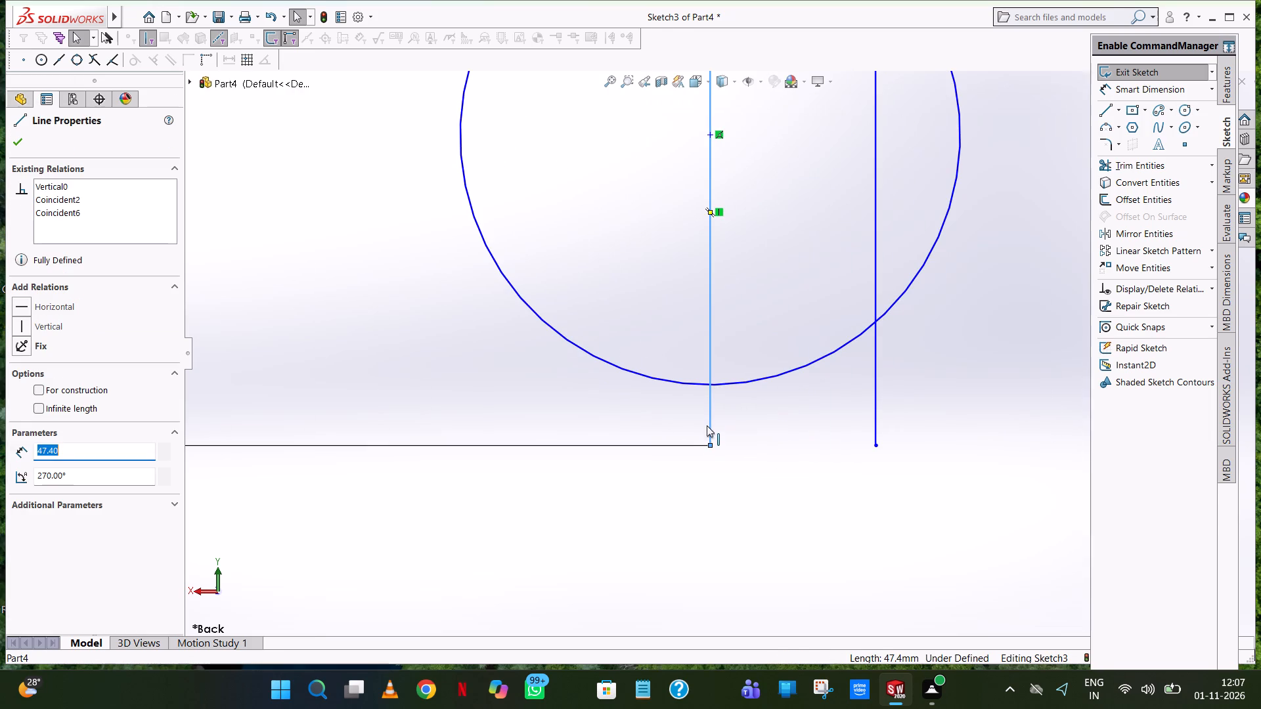
left_click(711, 448, "ctrl")
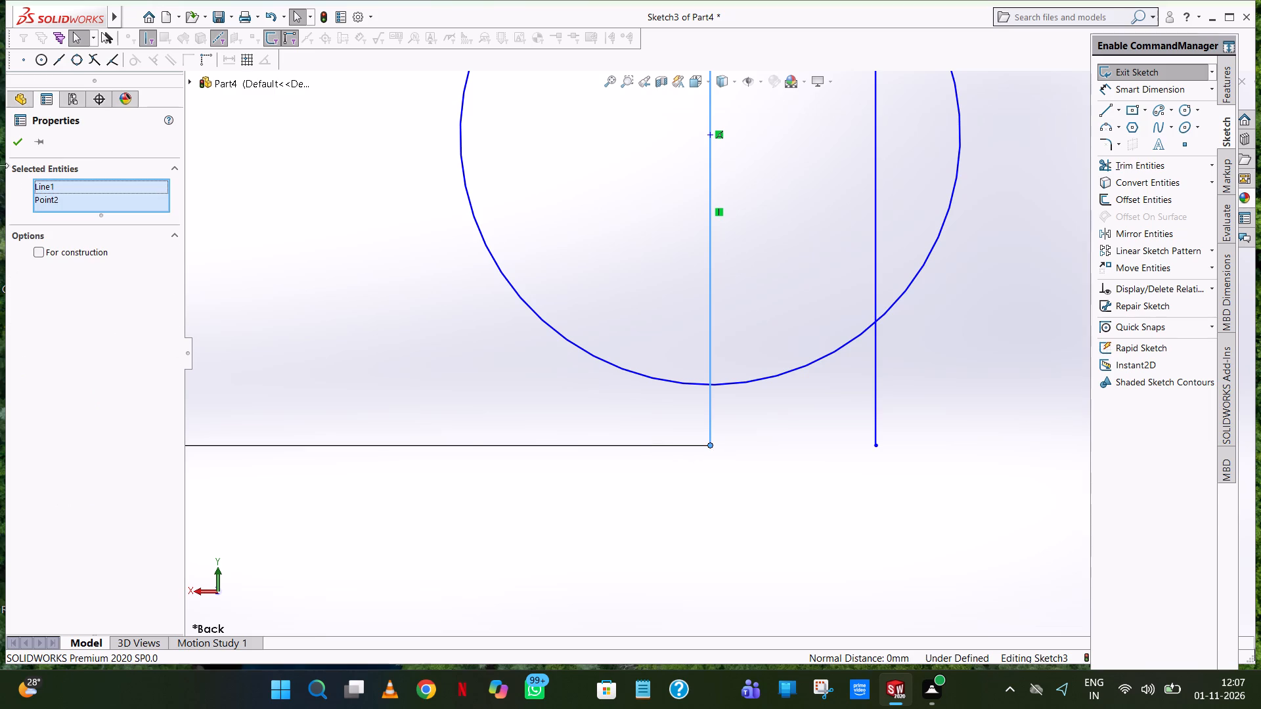
left_click(16, 142)
left_click(740, 385, "ctrl")
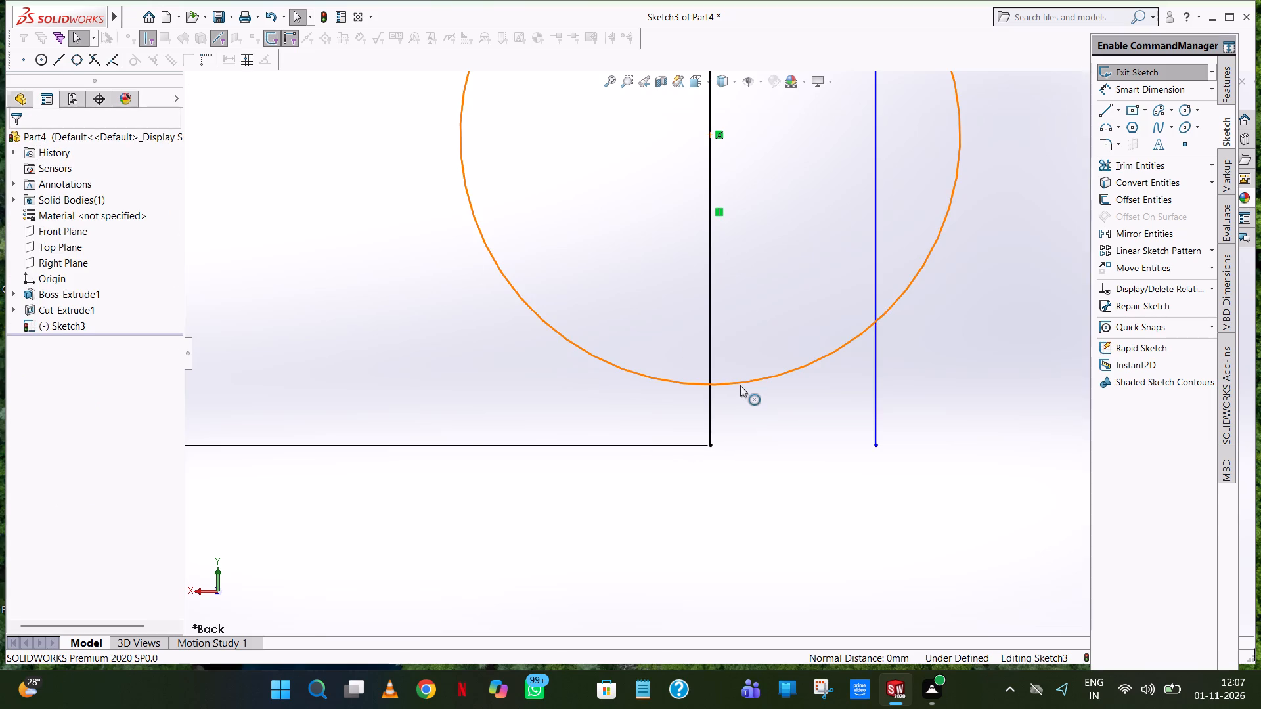
left_click(712, 447, "ctrl")
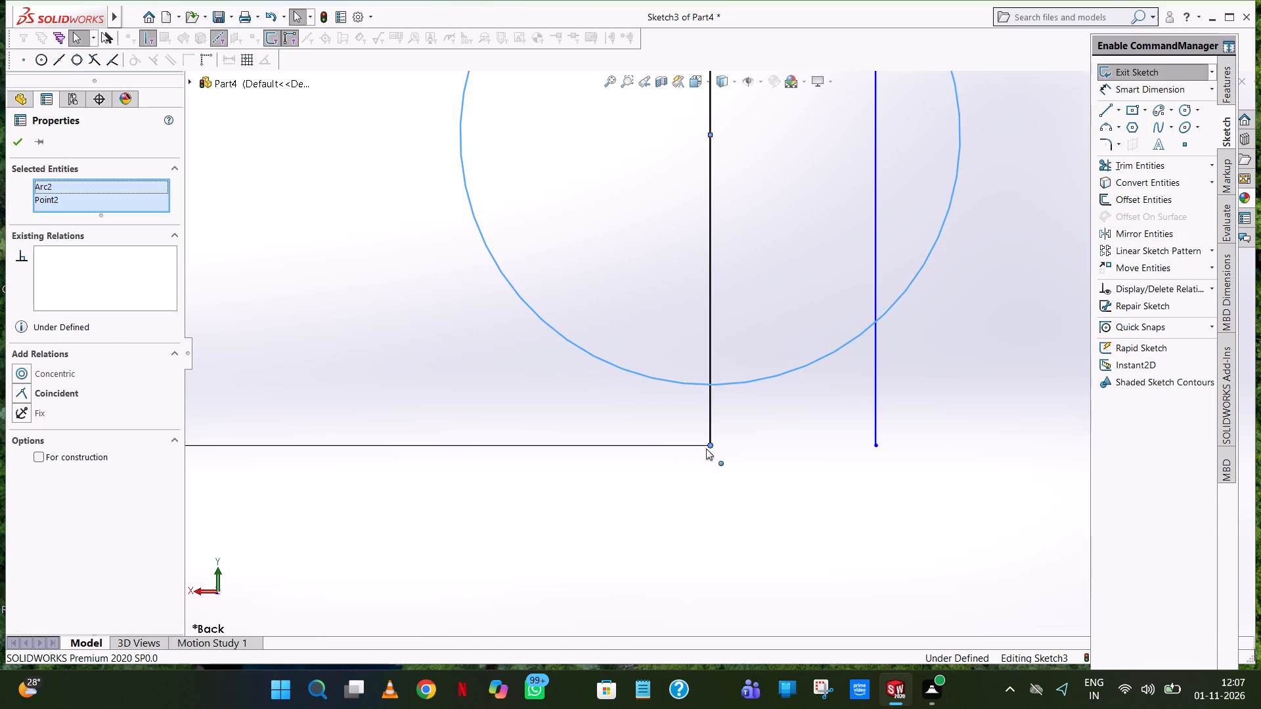
left_click(59, 395)
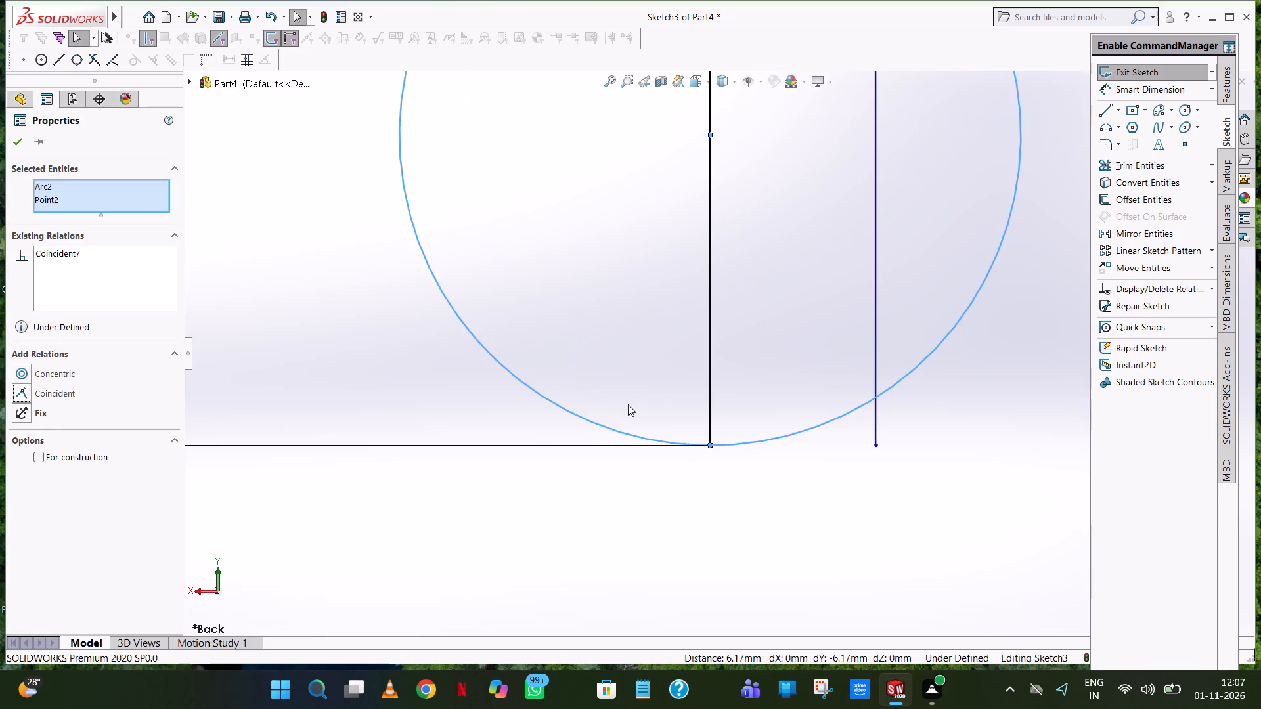
scroll(628, 404, "up", 7)
left_click(579, 147)
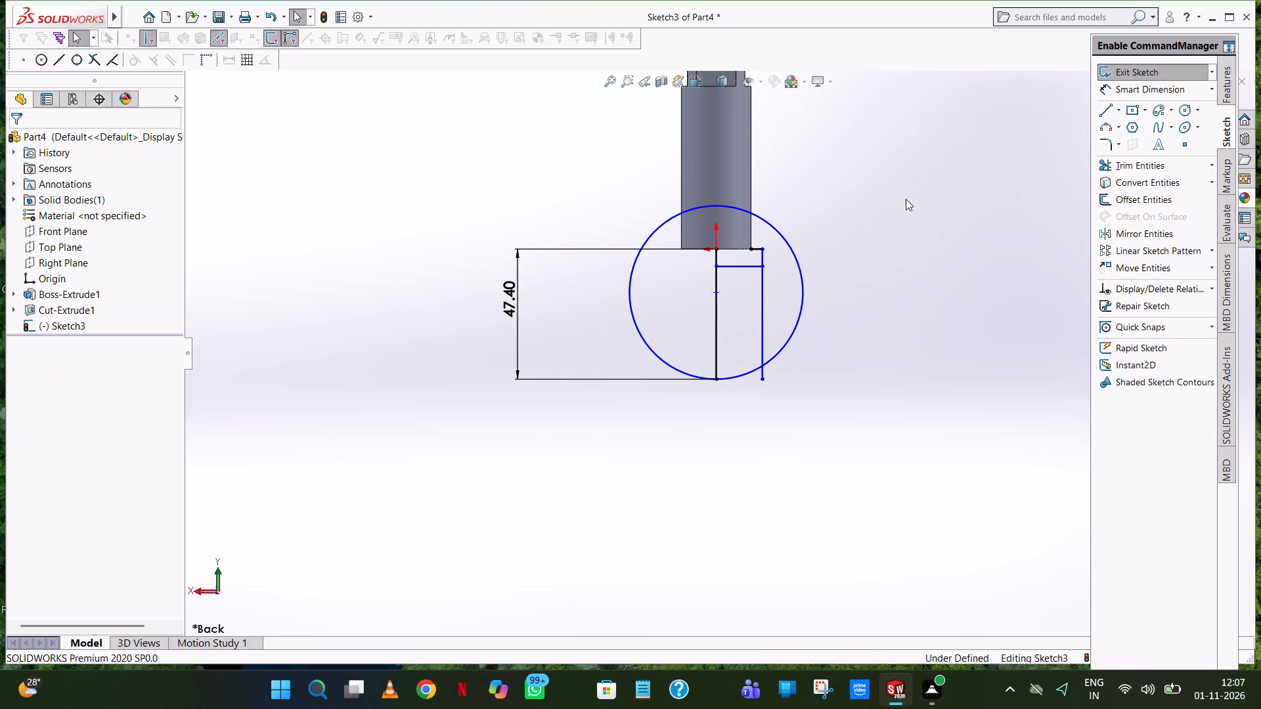
Draw a horizontal line about 58 mm long from the circle's lower intersection with the outer vertical line, across and beyond the circle.
left_click(1107, 110)
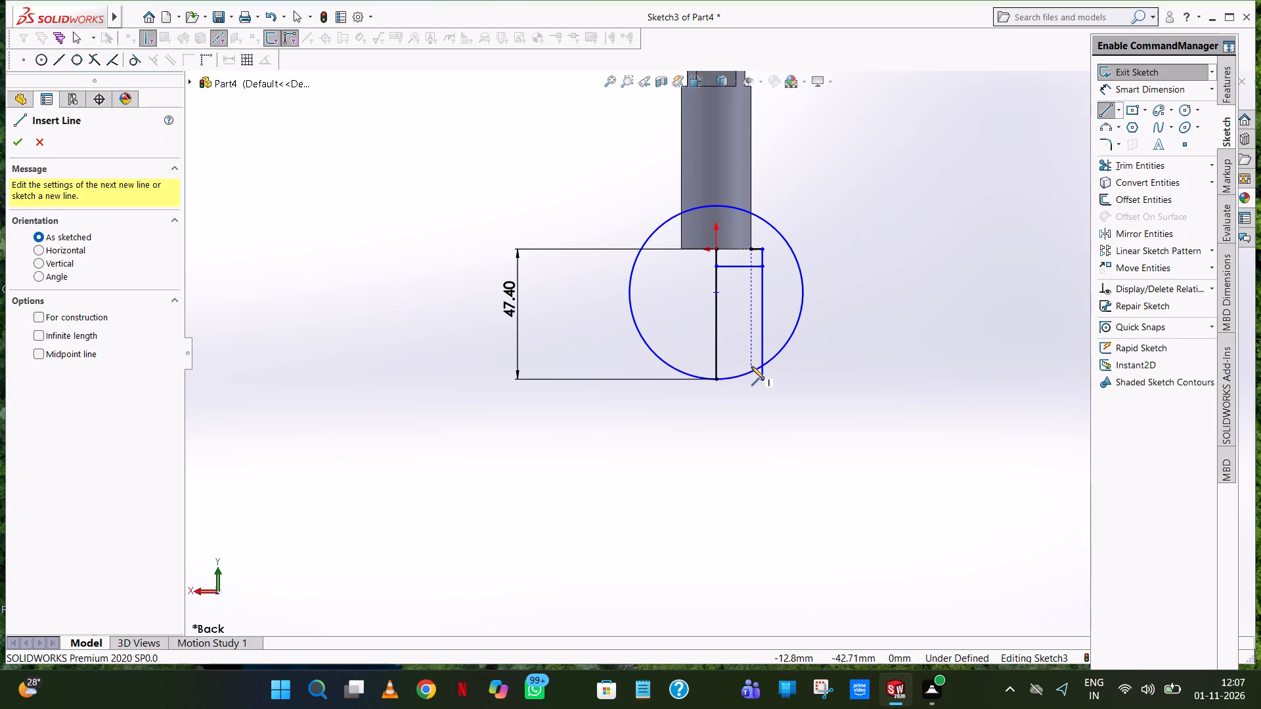
scroll(778, 369, "down", 4)
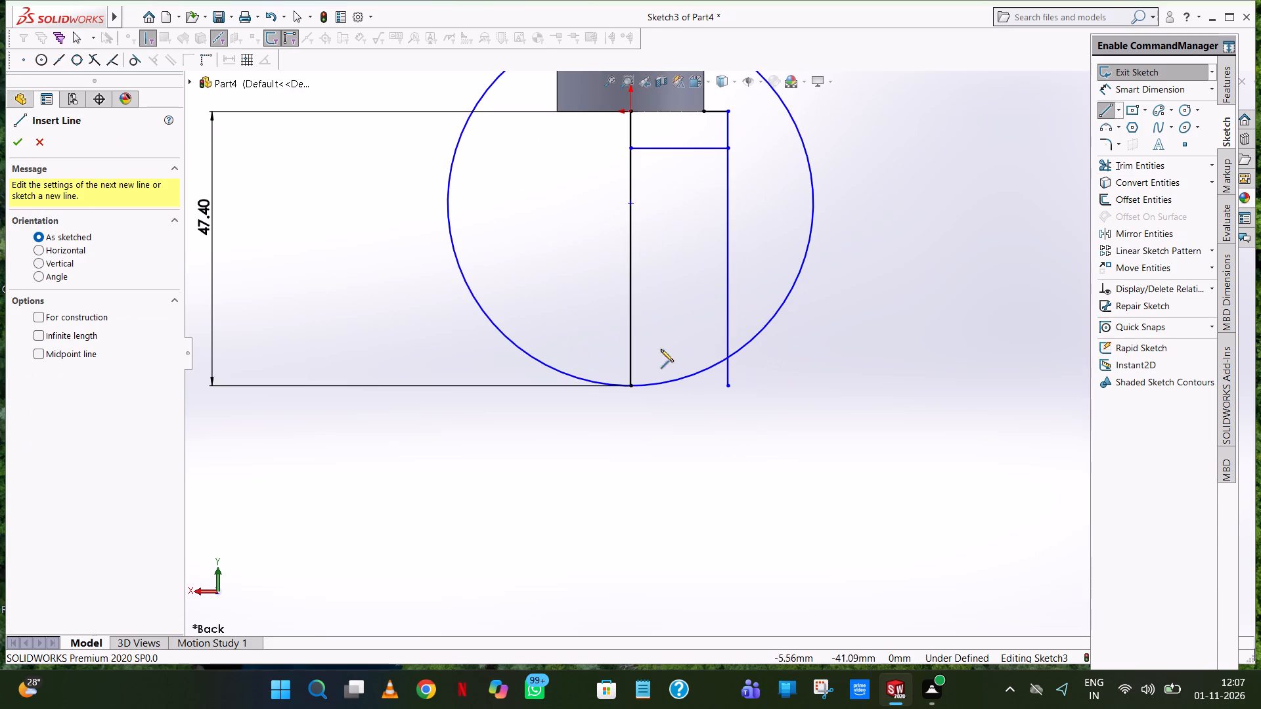
left_click(728, 356)
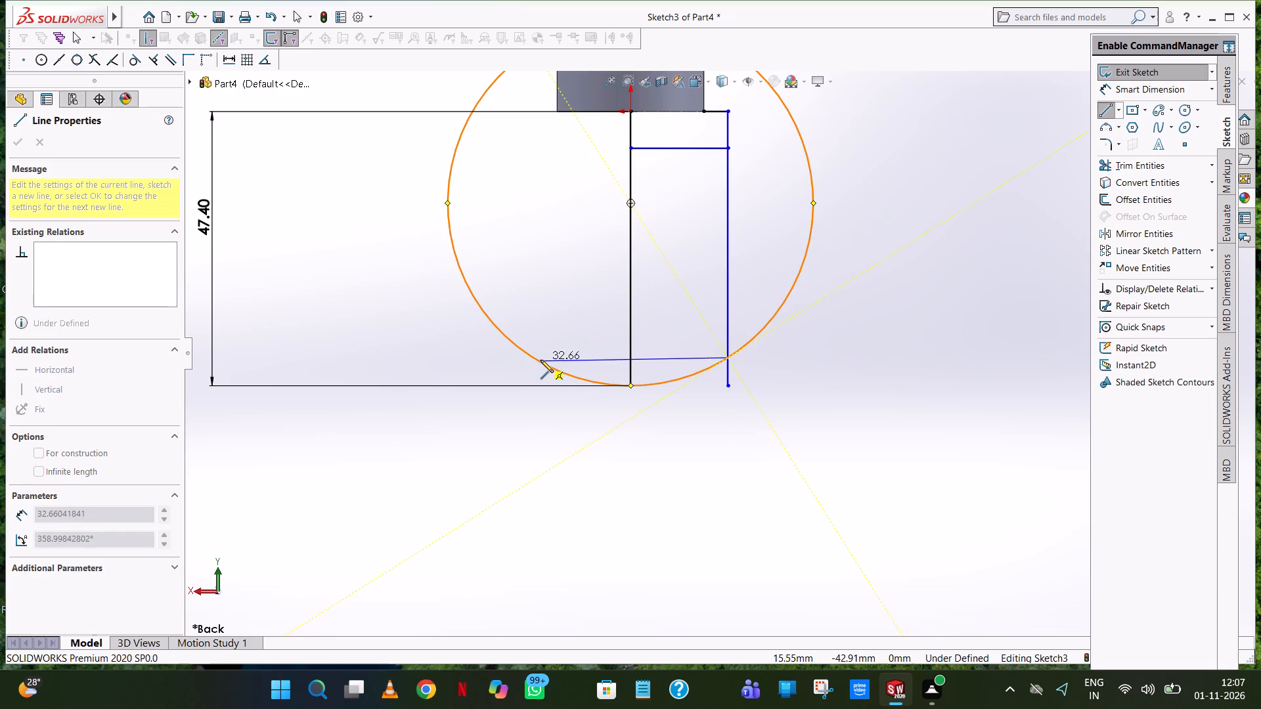
left_click(391, 356)
right_click(391, 356)
left_click(452, 363)
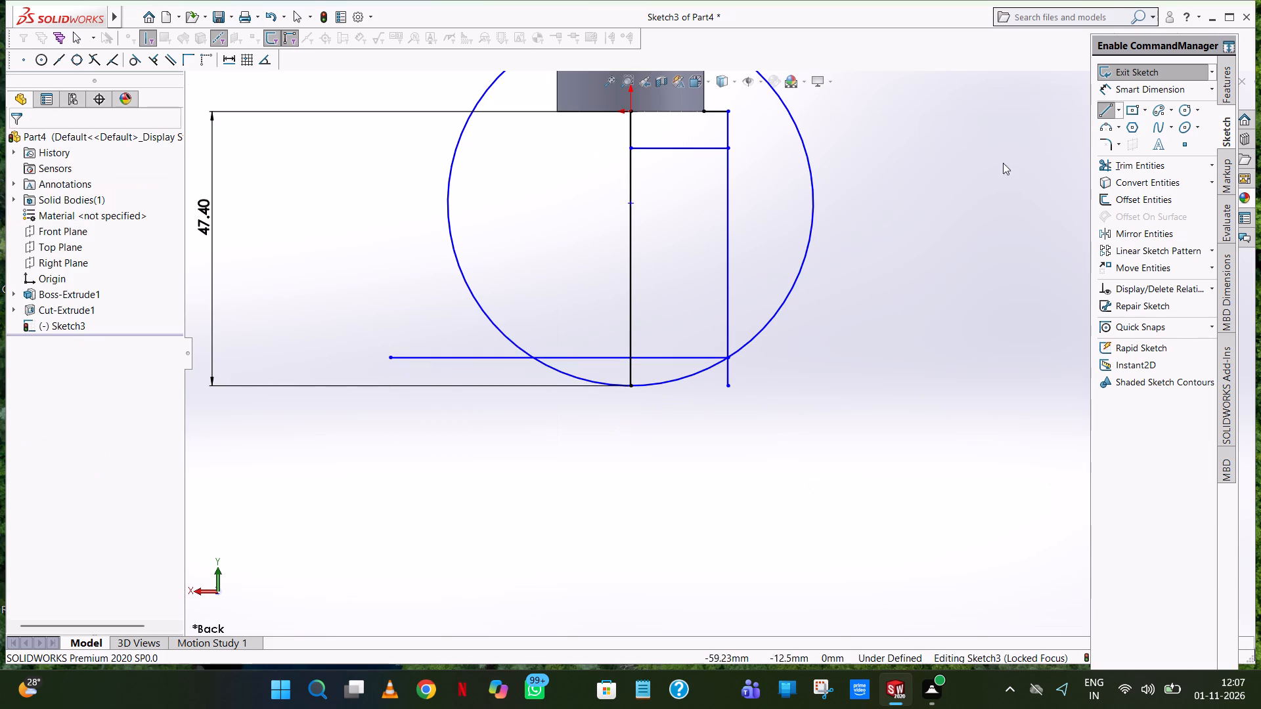
Draw a 4.10 mm horizontal line outward from the shaft end's opposite corner, continuing with a vertical line about 45 mm downward.
left_click(1101, 115)
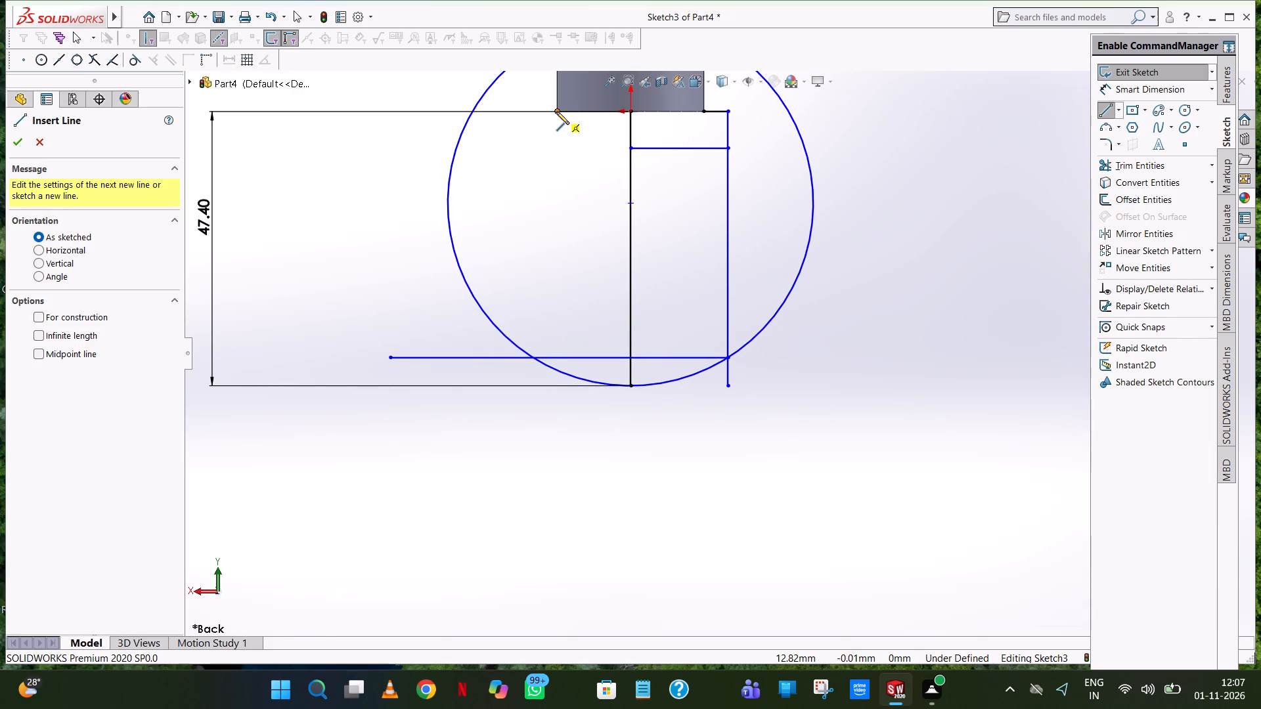
left_click(20, 139)
left_click(718, 114)
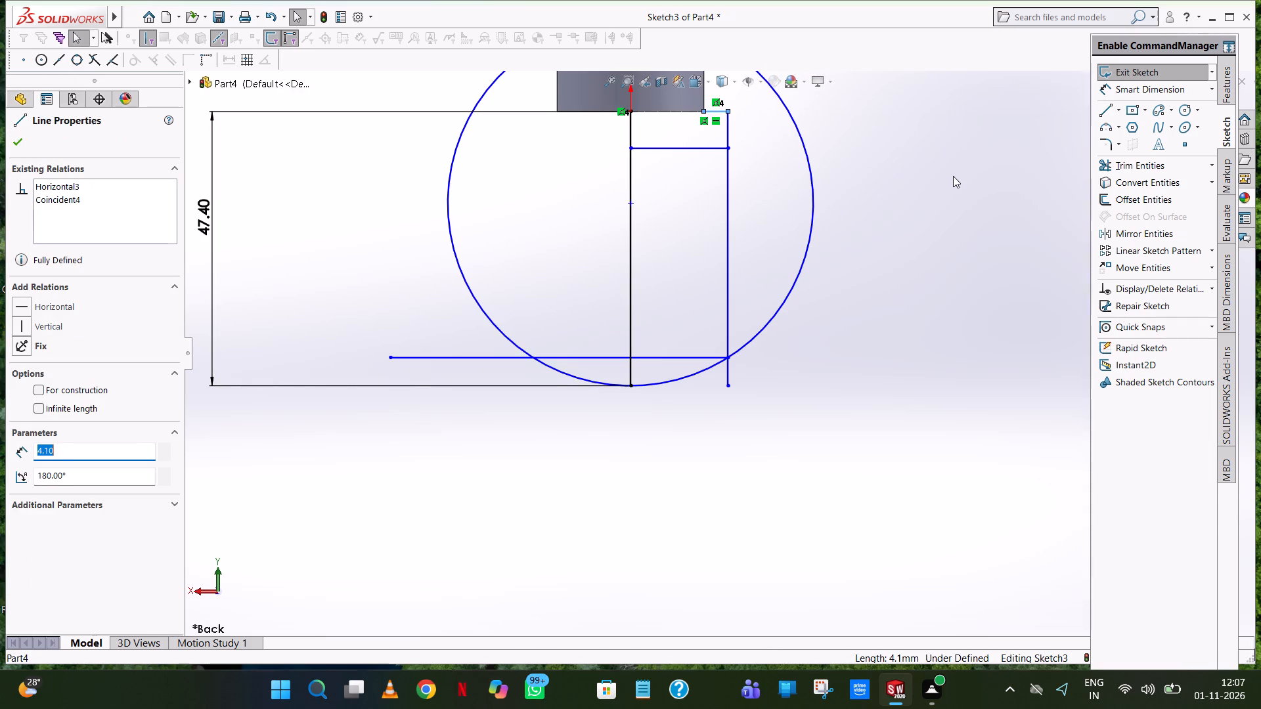
left_click(953, 176)
left_click(1100, 117)
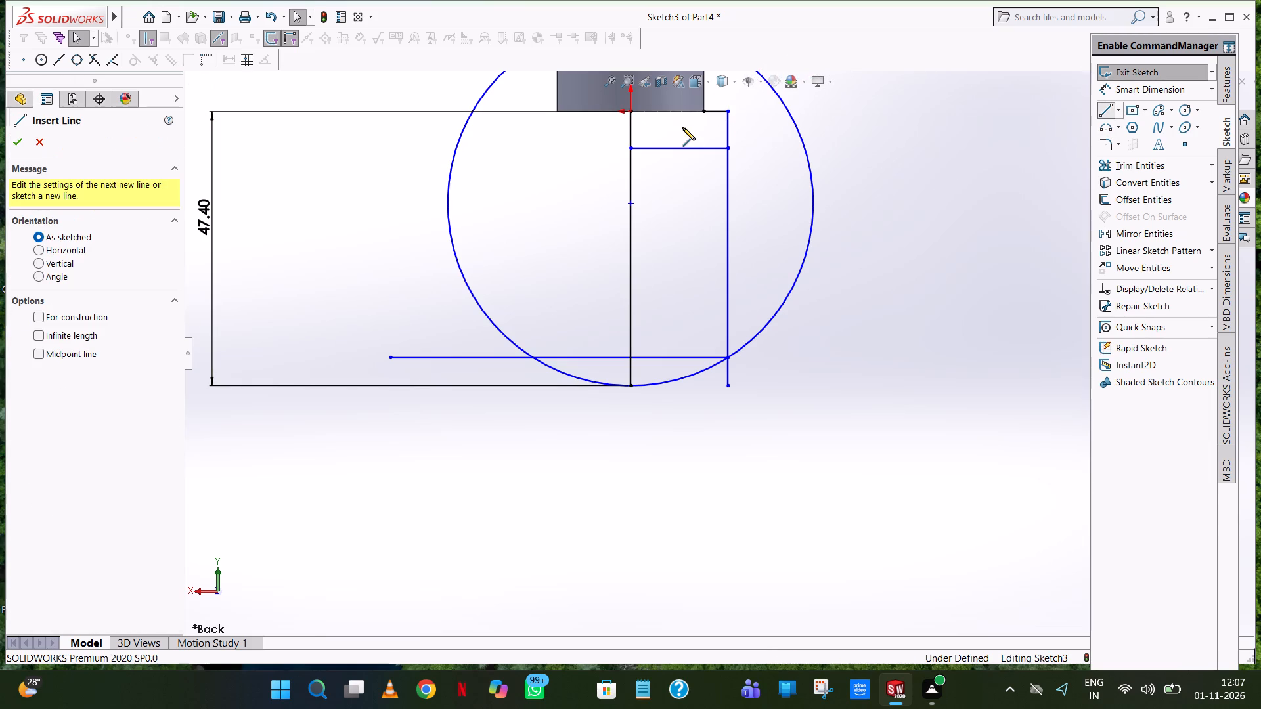
left_click(554, 108)
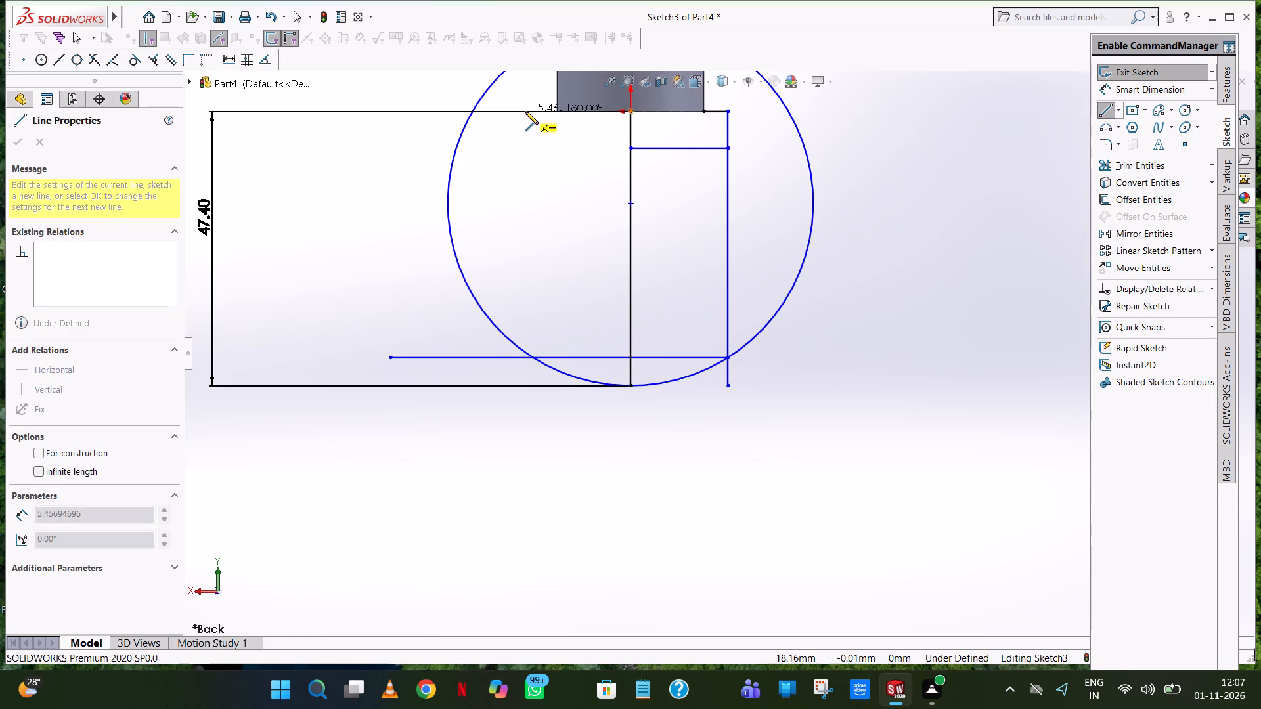
left_click(525, 112)
key("4")
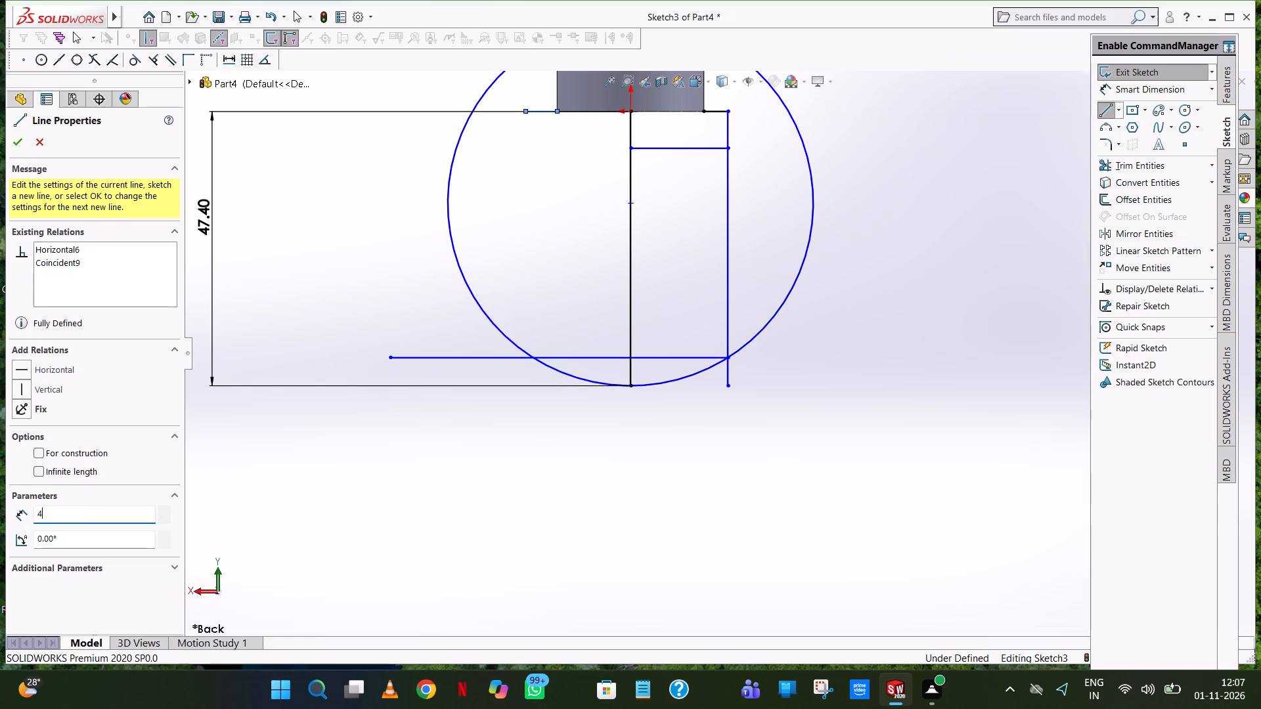
key("period")
type("10")
key("Return")
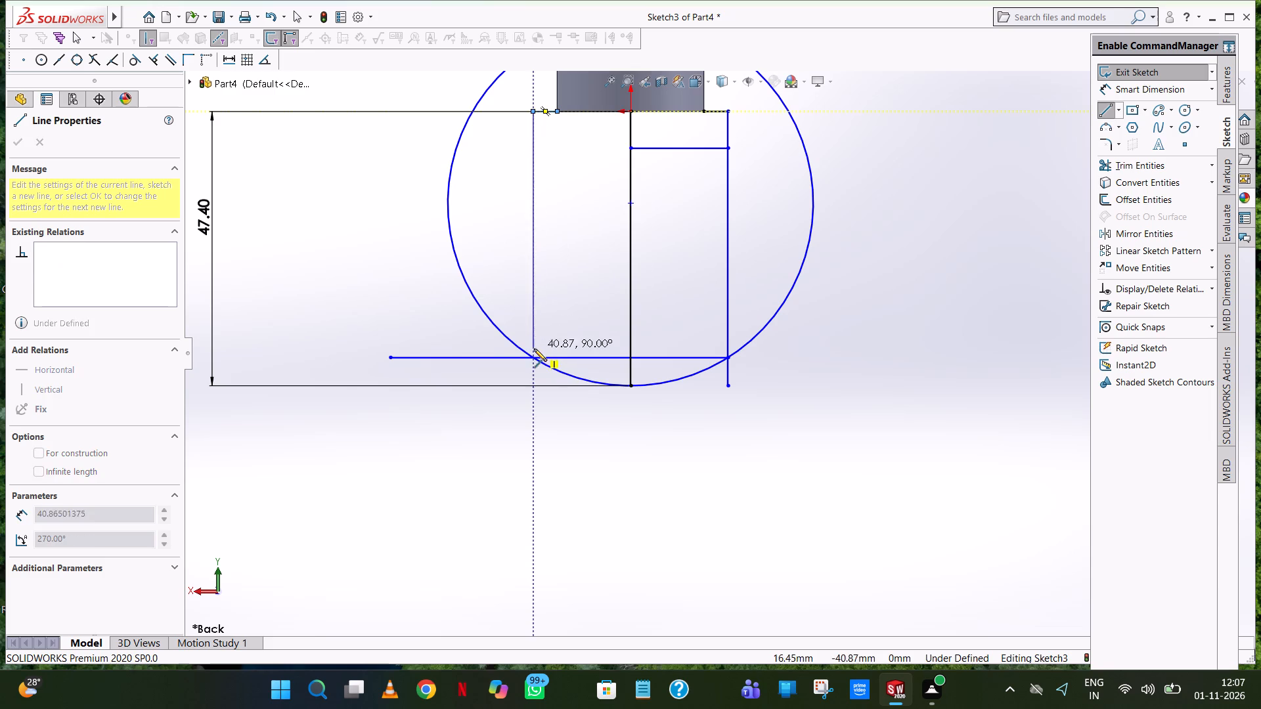
left_click(532, 374)
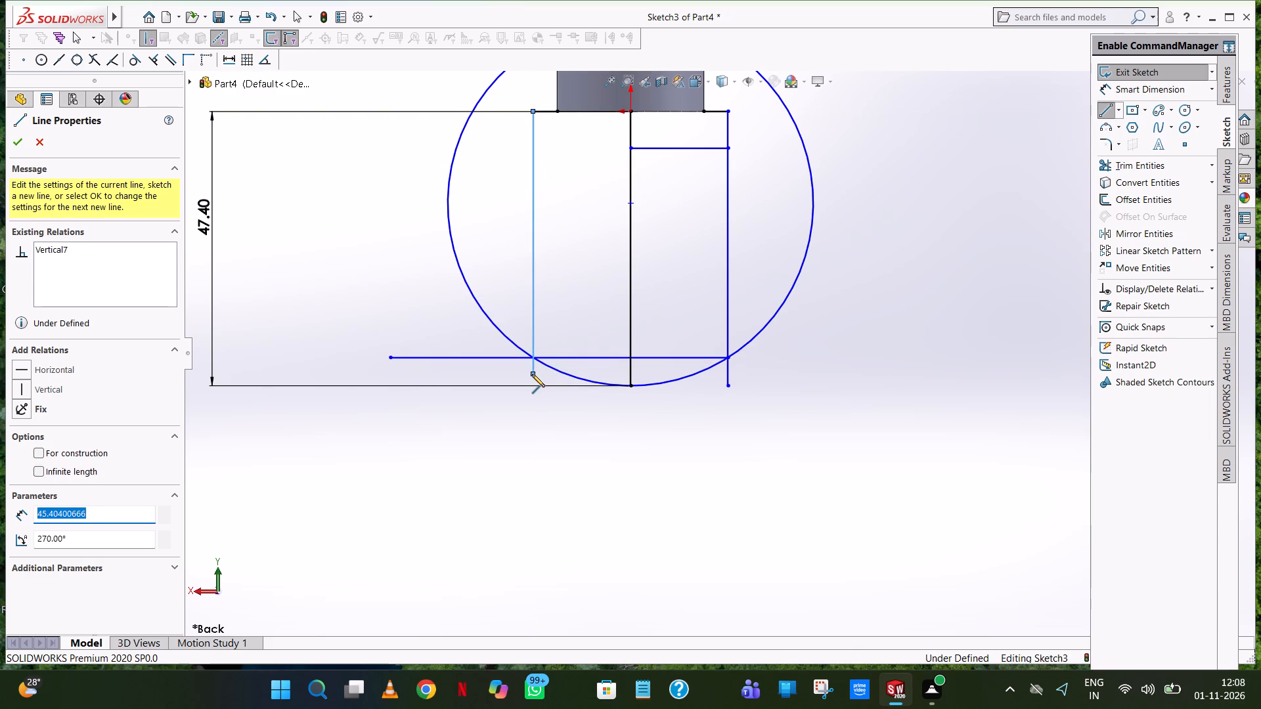
right_click(532, 374)
left_click(562, 380)
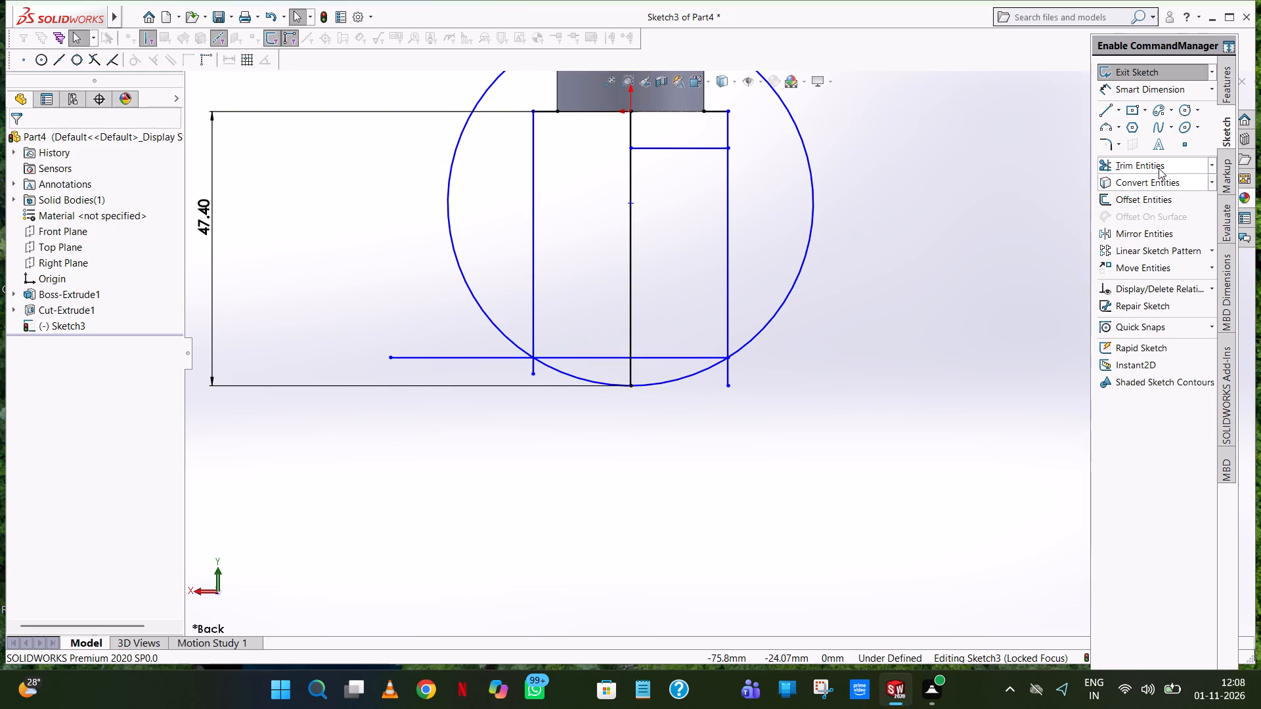
Trim the circle's upper part, the overhanging line ends and all inner lines, leaving only the arc-bottomed outline below the shaft.
left_click(1158, 167)
left_click(809, 167)
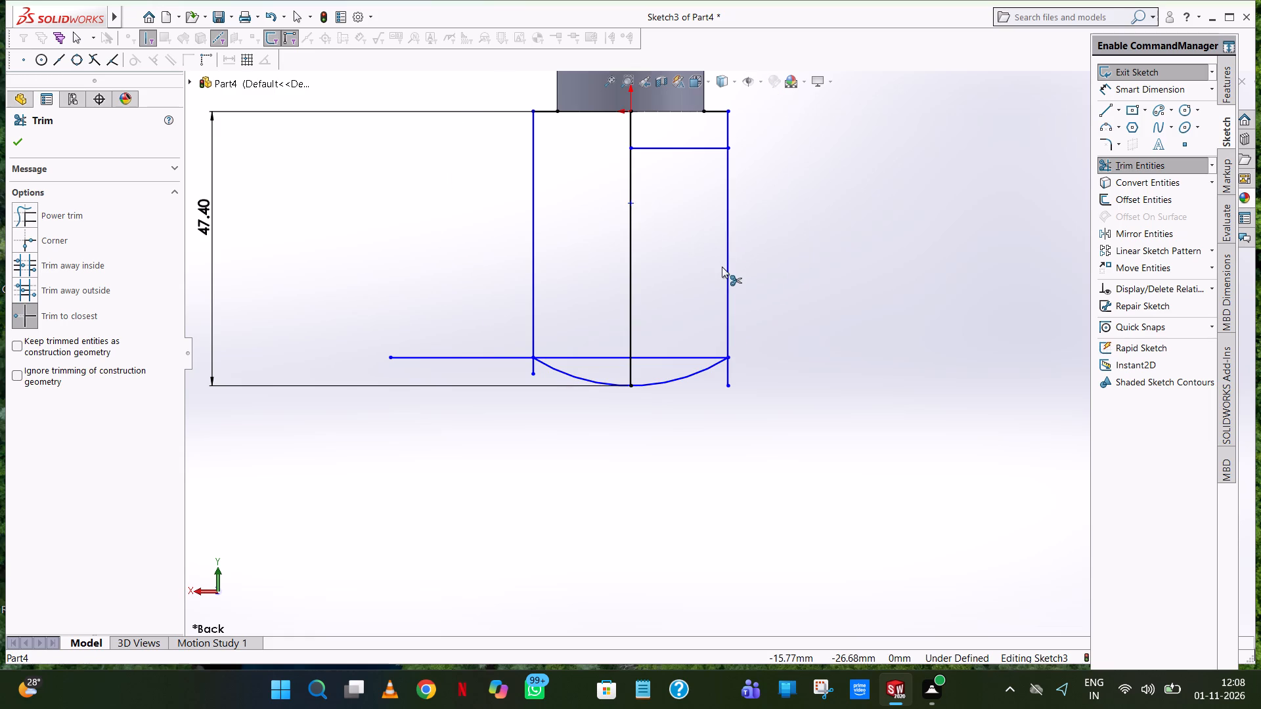
left_click(724, 381)
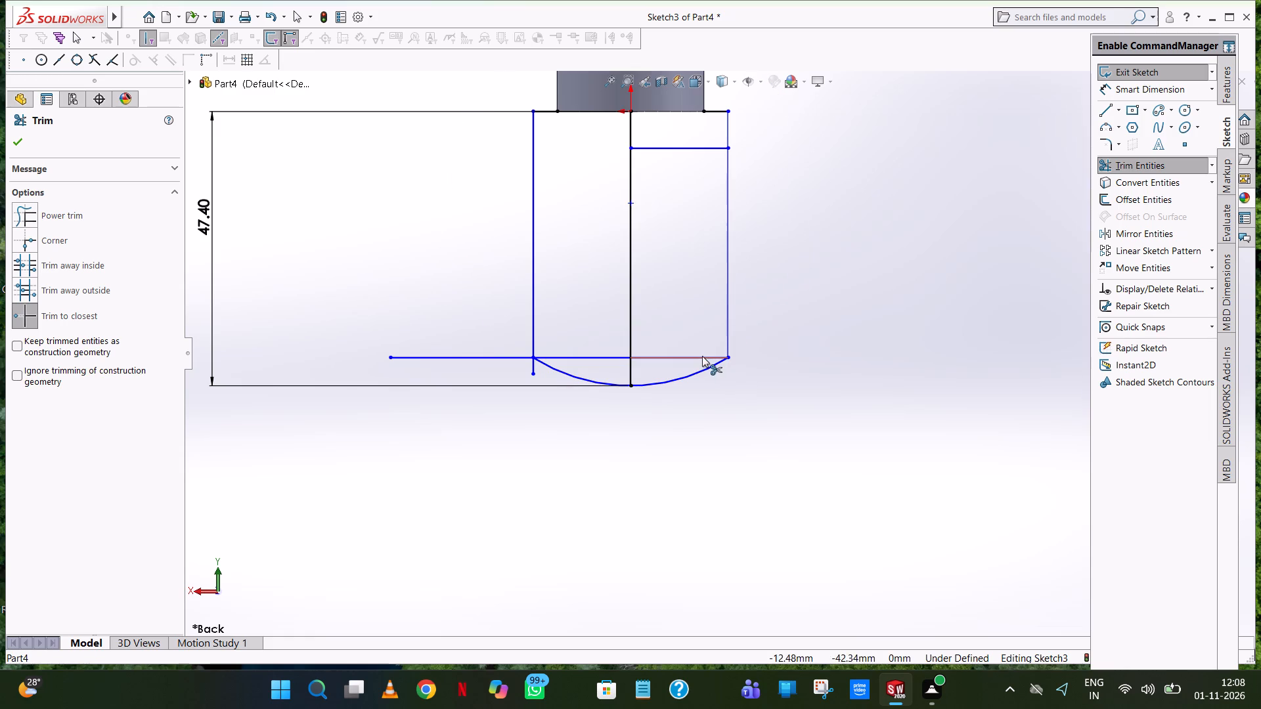
left_click(702, 356)
left_click(632, 338)
left_click(628, 358)
left_click(629, 370)
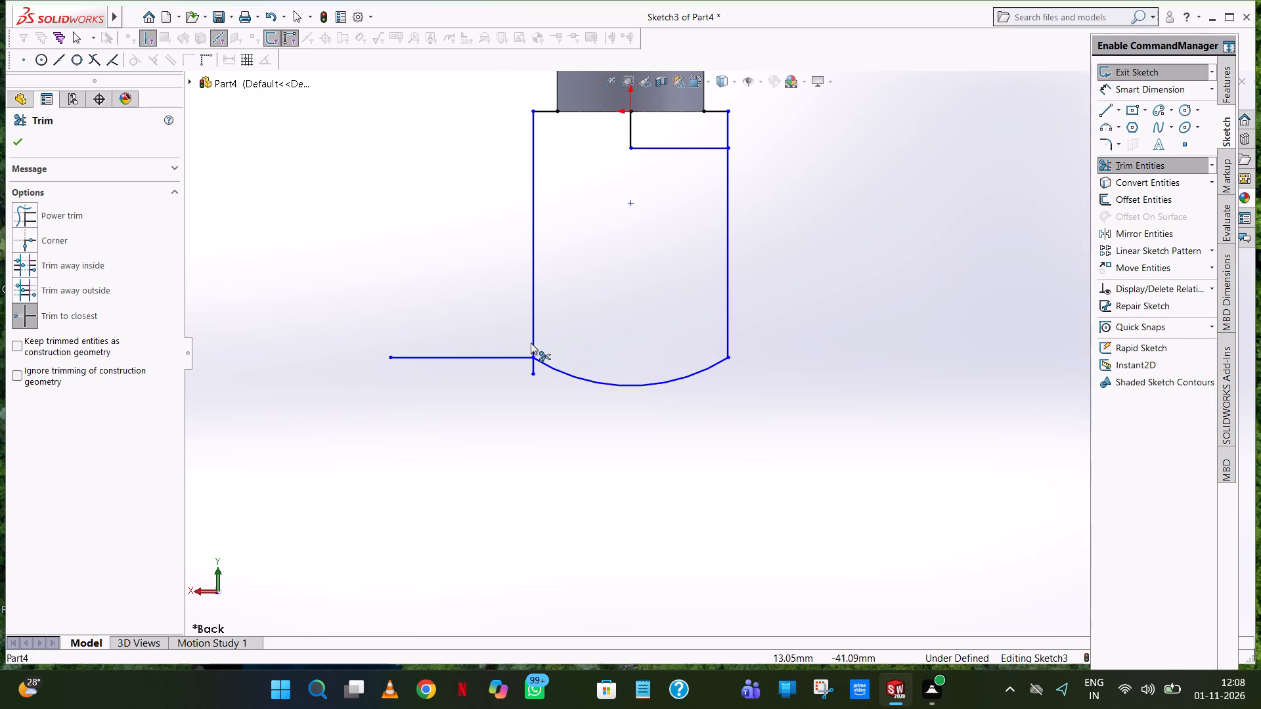
left_click(495, 355)
left_click(532, 370)
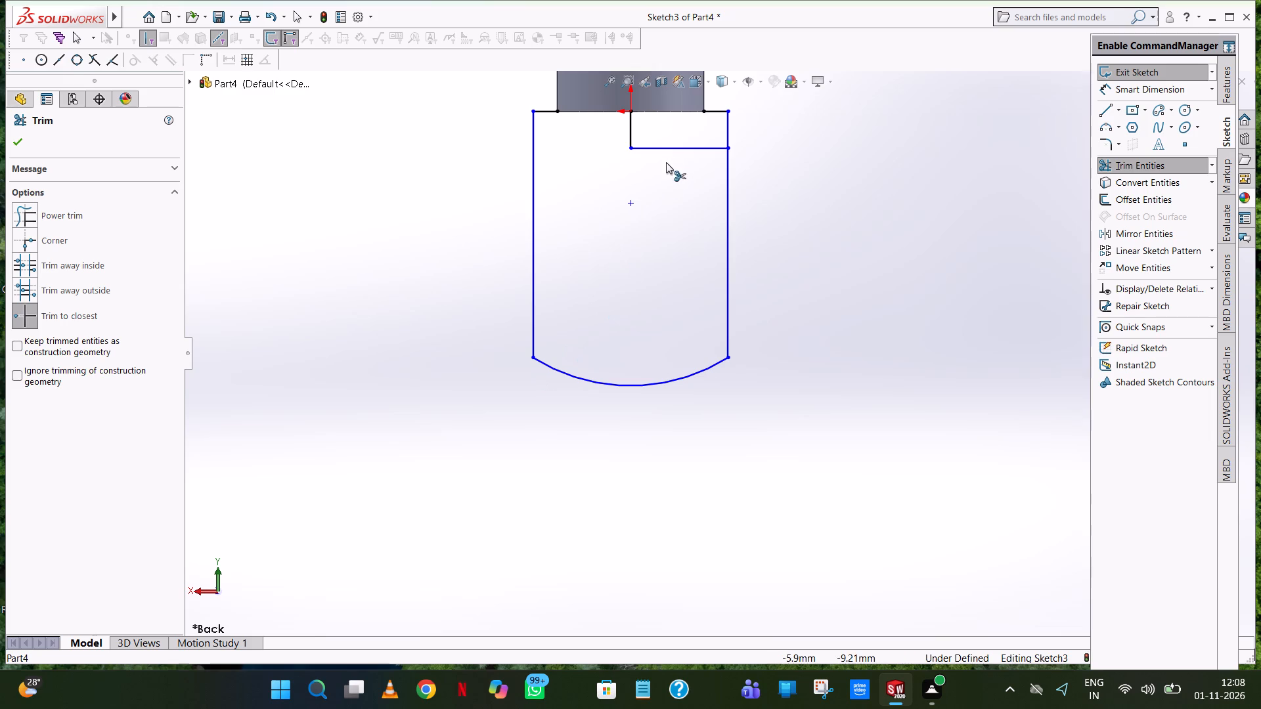
left_click(673, 146)
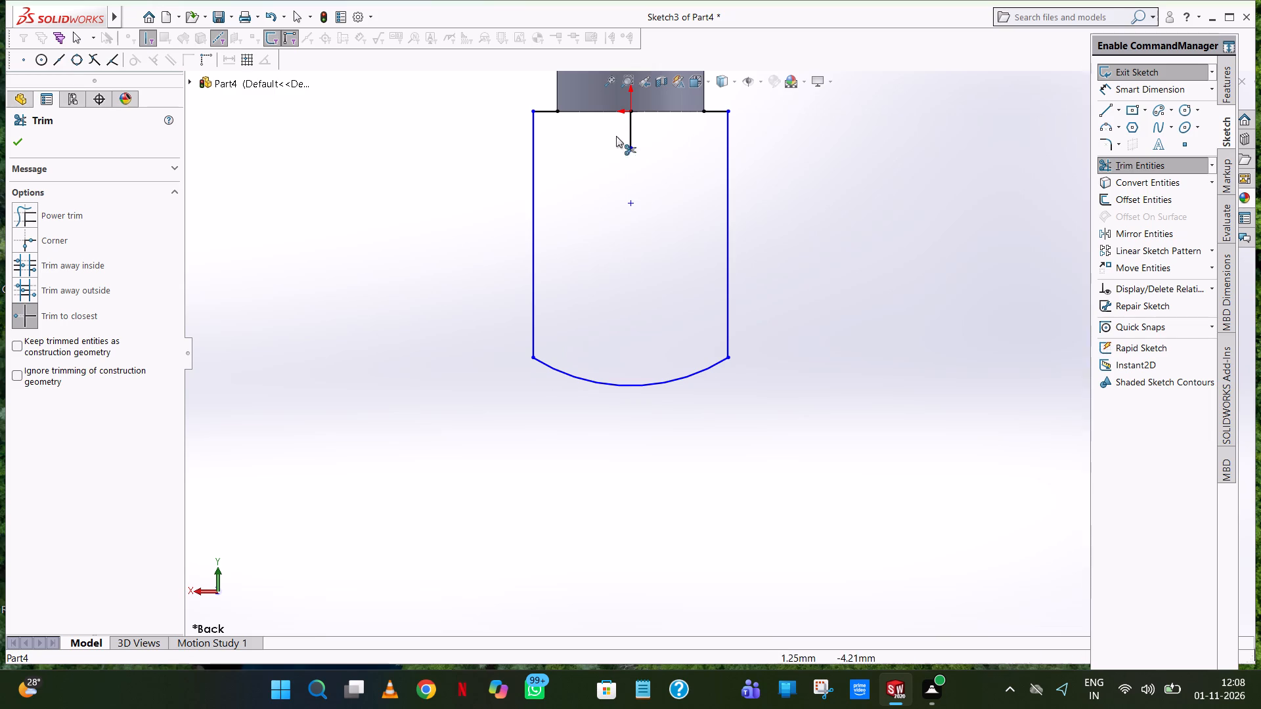
left_click(629, 135)
Draw a horizontal line along the shaft's end edge between its two corners to close the top of the outline.
left_click(1105, 104)
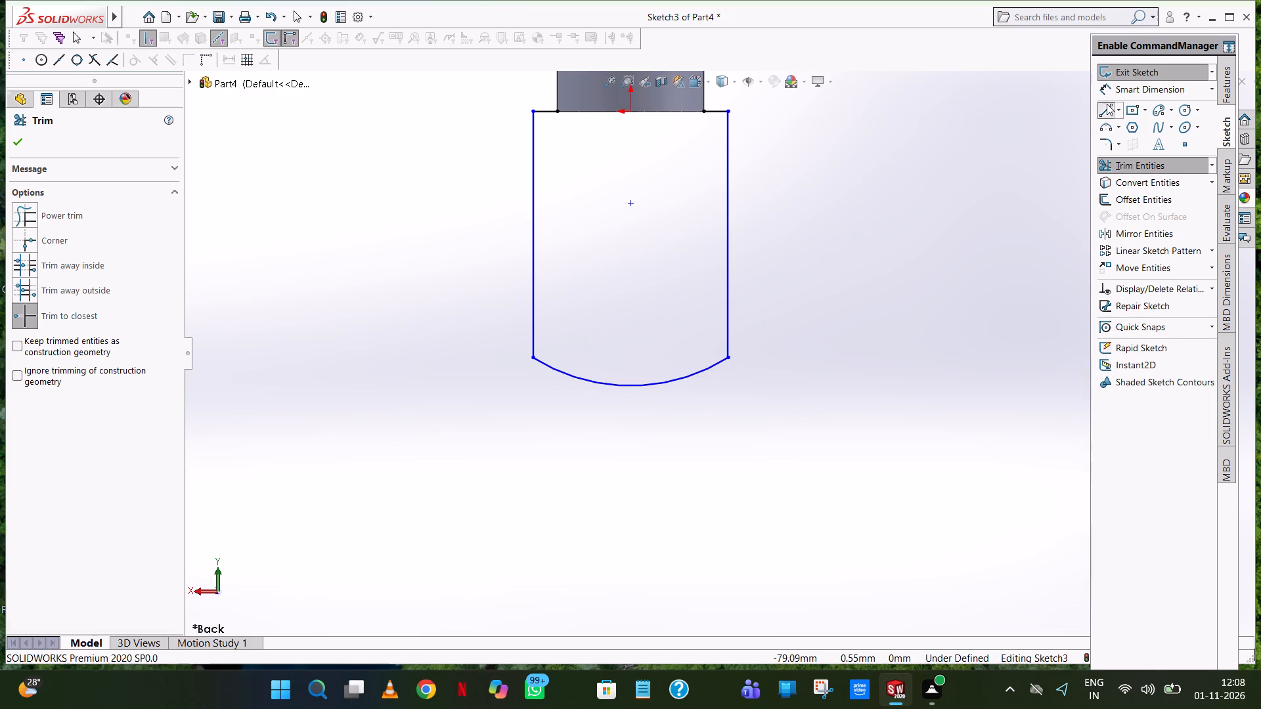
left_click(556, 112)
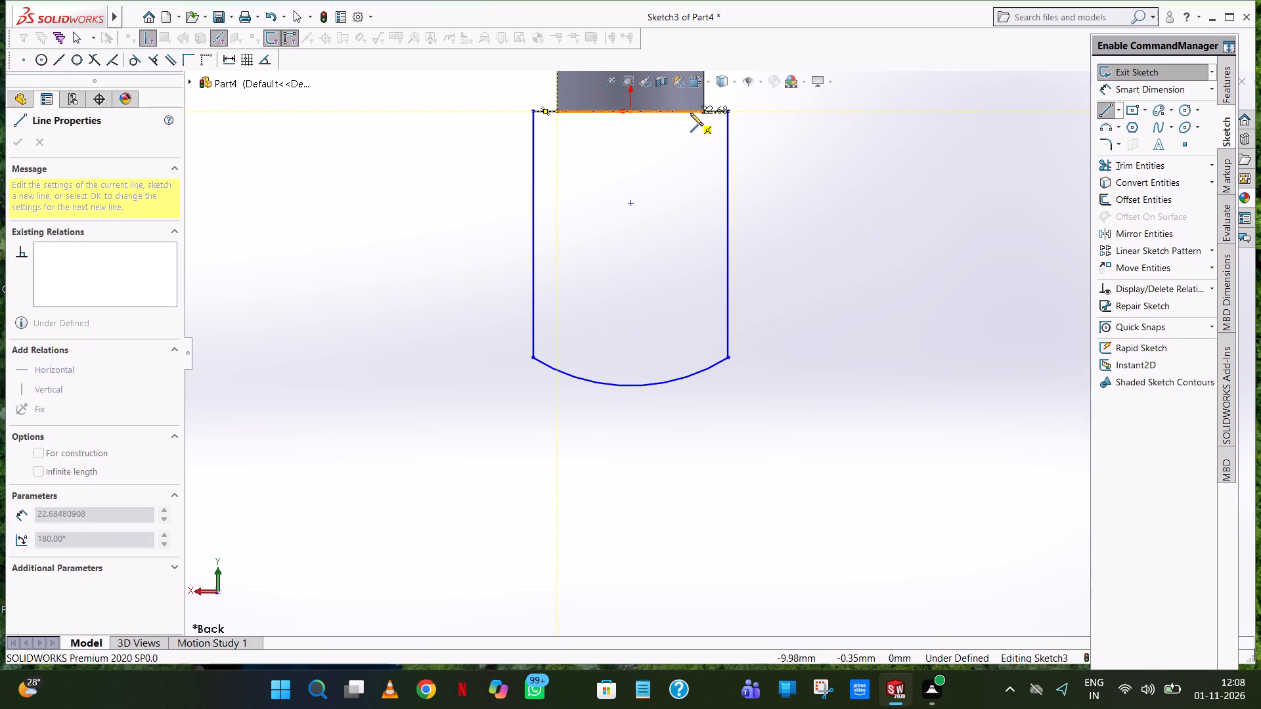
left_click(703, 110)
right_click(703, 110)
left_click(730, 116)
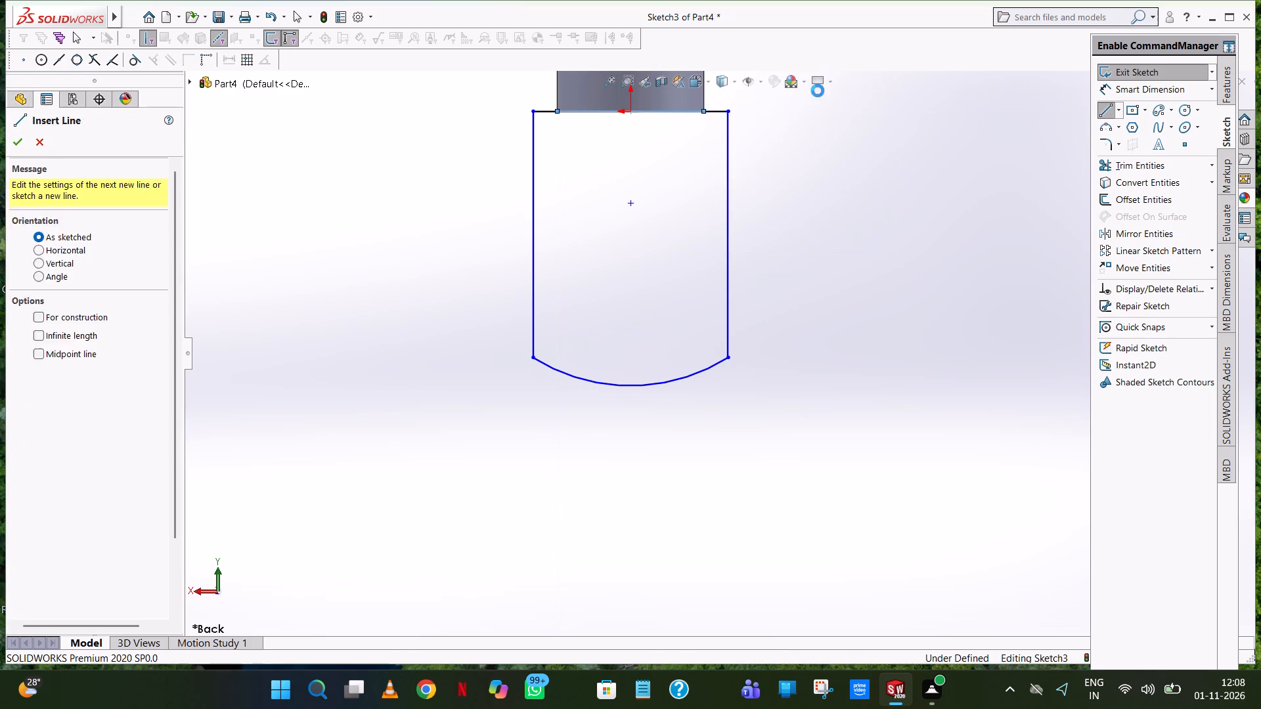
Draw a 47.40 mm vertical centre line from the origin down to the lowest point of the arc.
left_click(1105, 108)
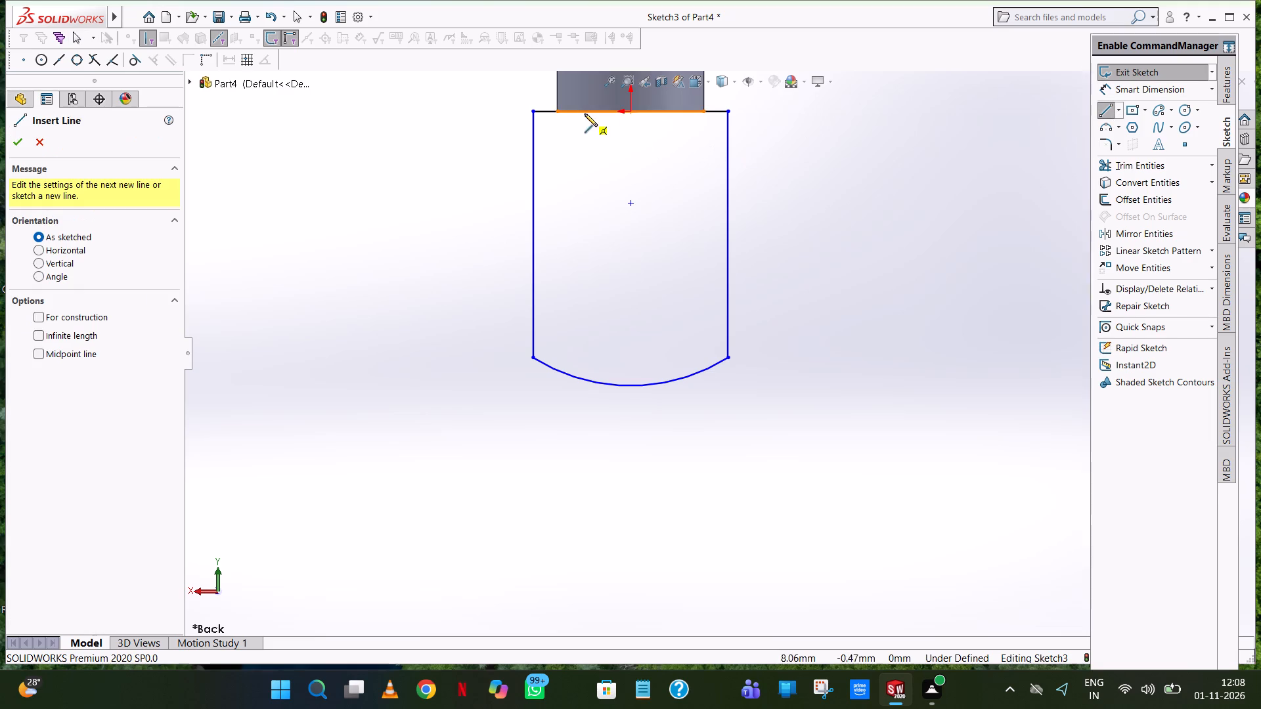
left_click(632, 115)
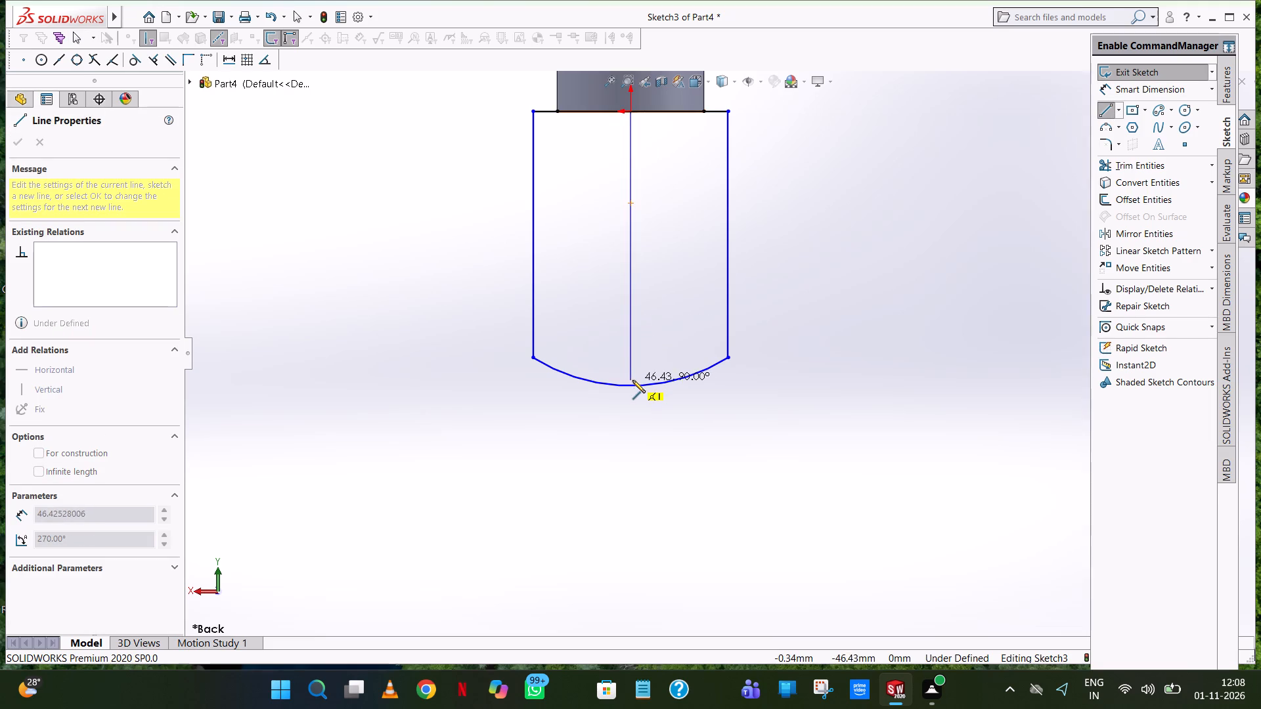
left_click(631, 387)
right_click(631, 387)
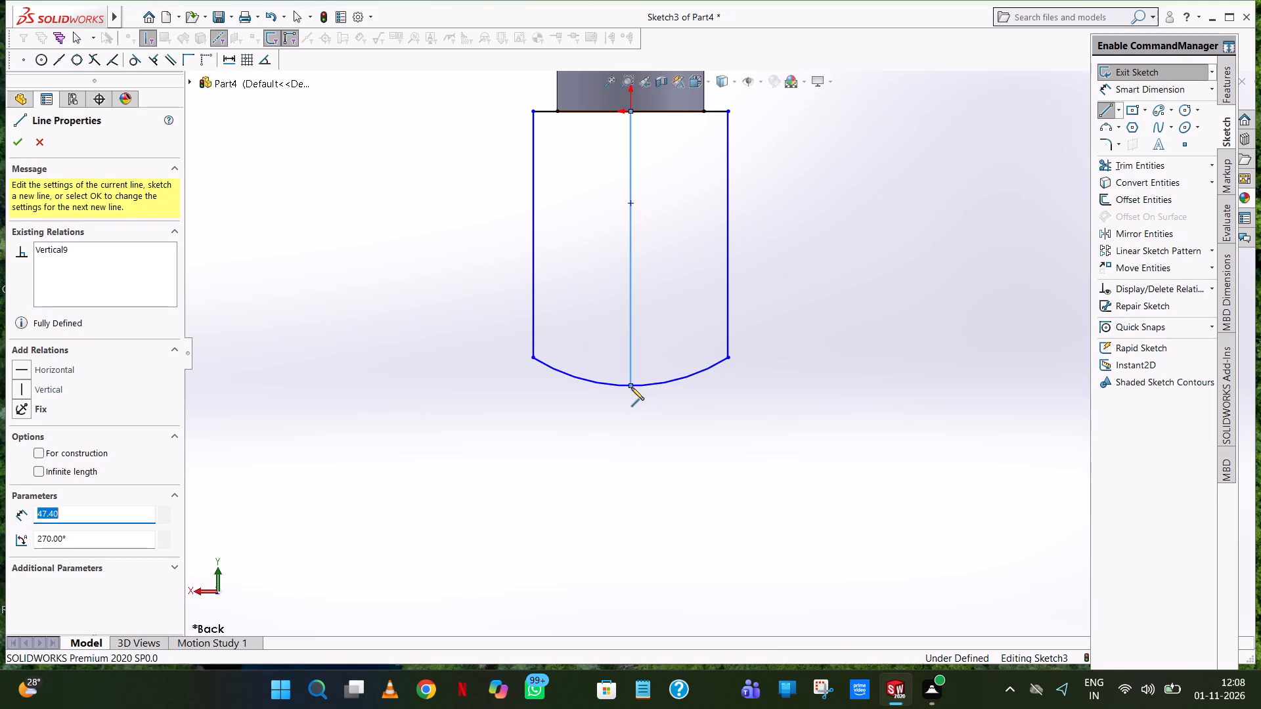
left_click(676, 397)
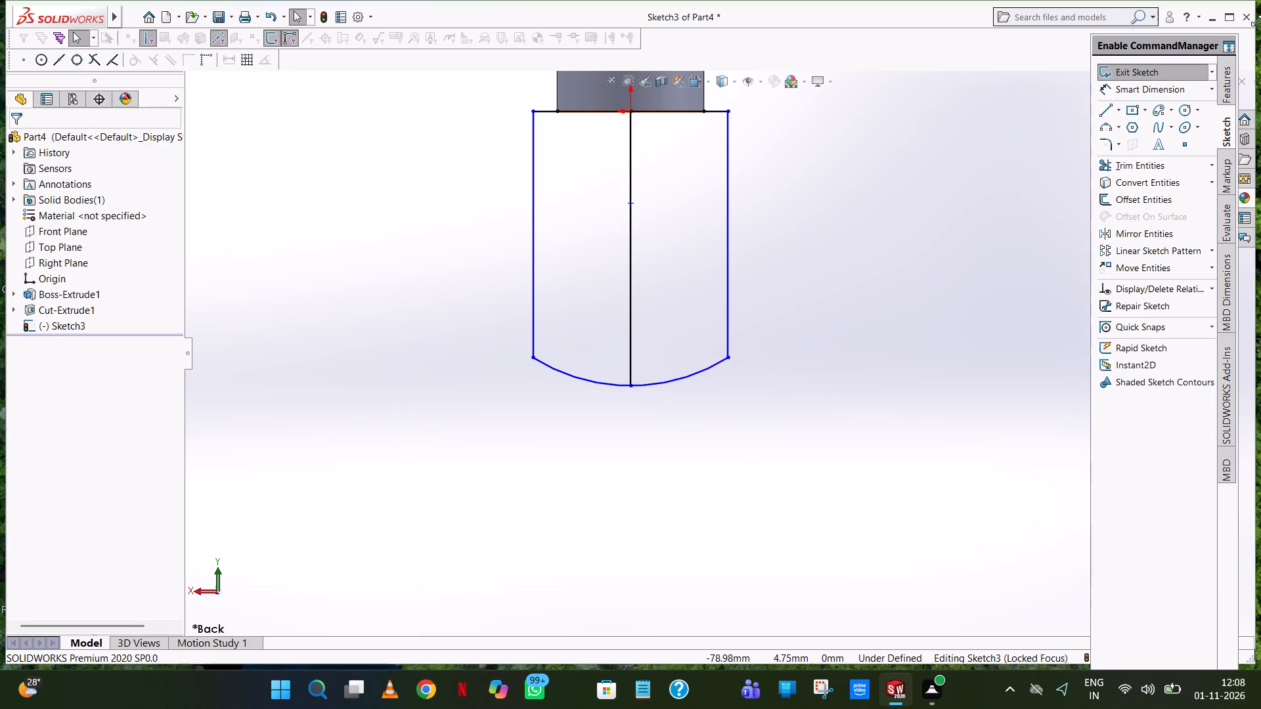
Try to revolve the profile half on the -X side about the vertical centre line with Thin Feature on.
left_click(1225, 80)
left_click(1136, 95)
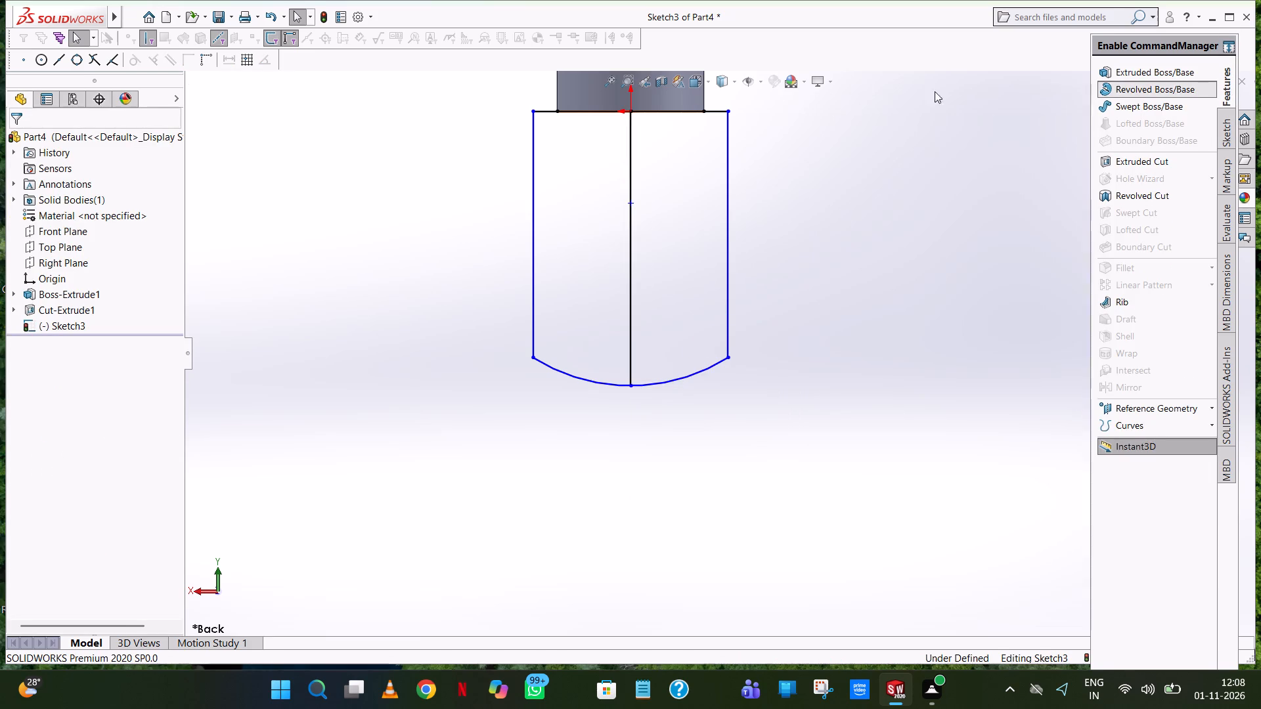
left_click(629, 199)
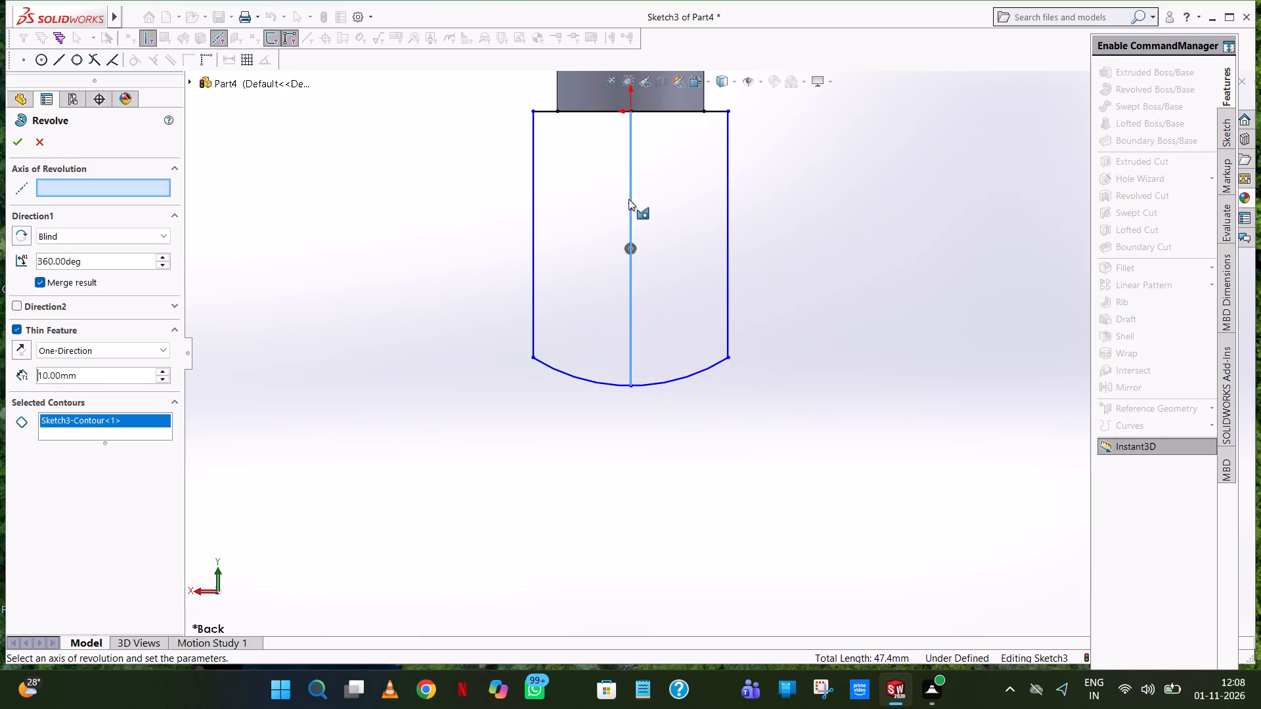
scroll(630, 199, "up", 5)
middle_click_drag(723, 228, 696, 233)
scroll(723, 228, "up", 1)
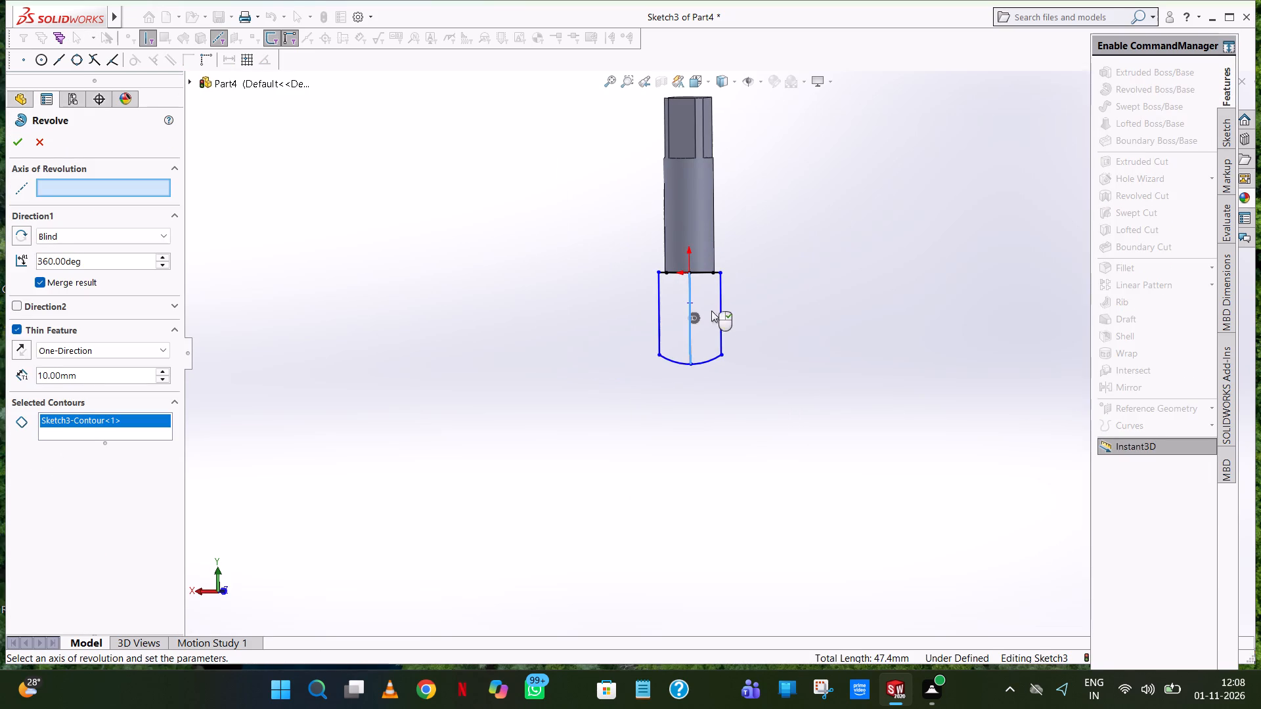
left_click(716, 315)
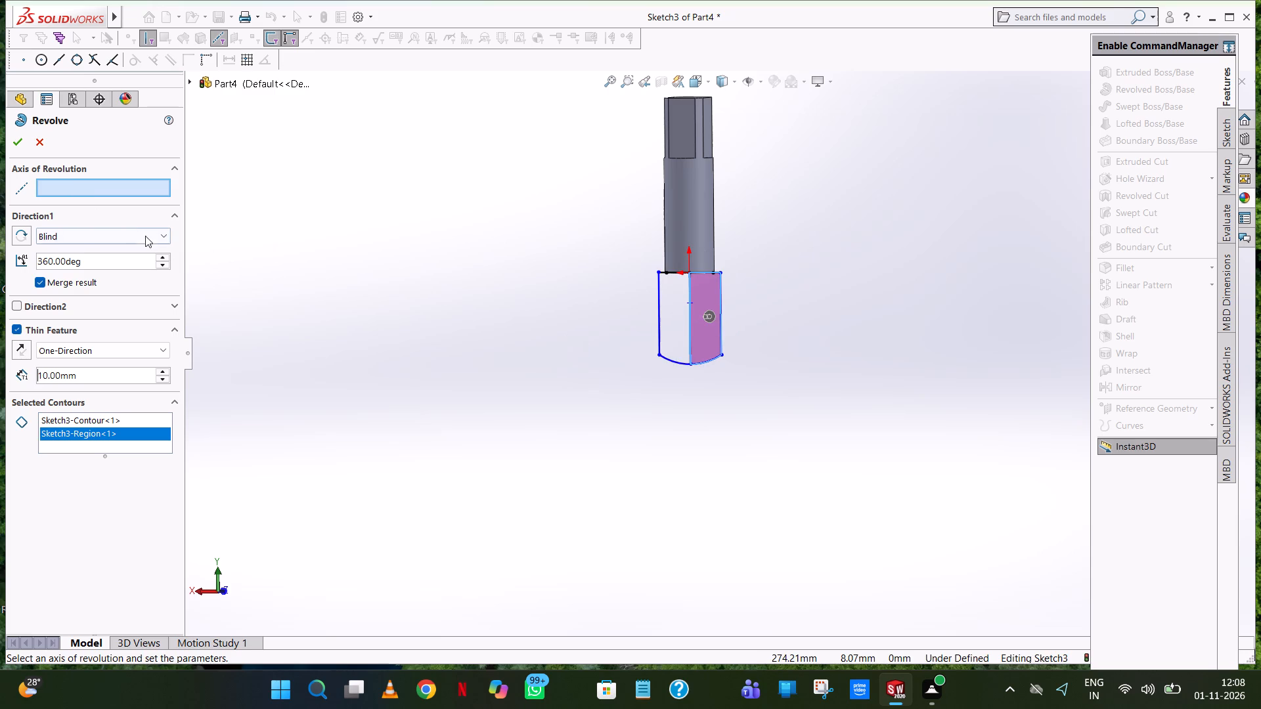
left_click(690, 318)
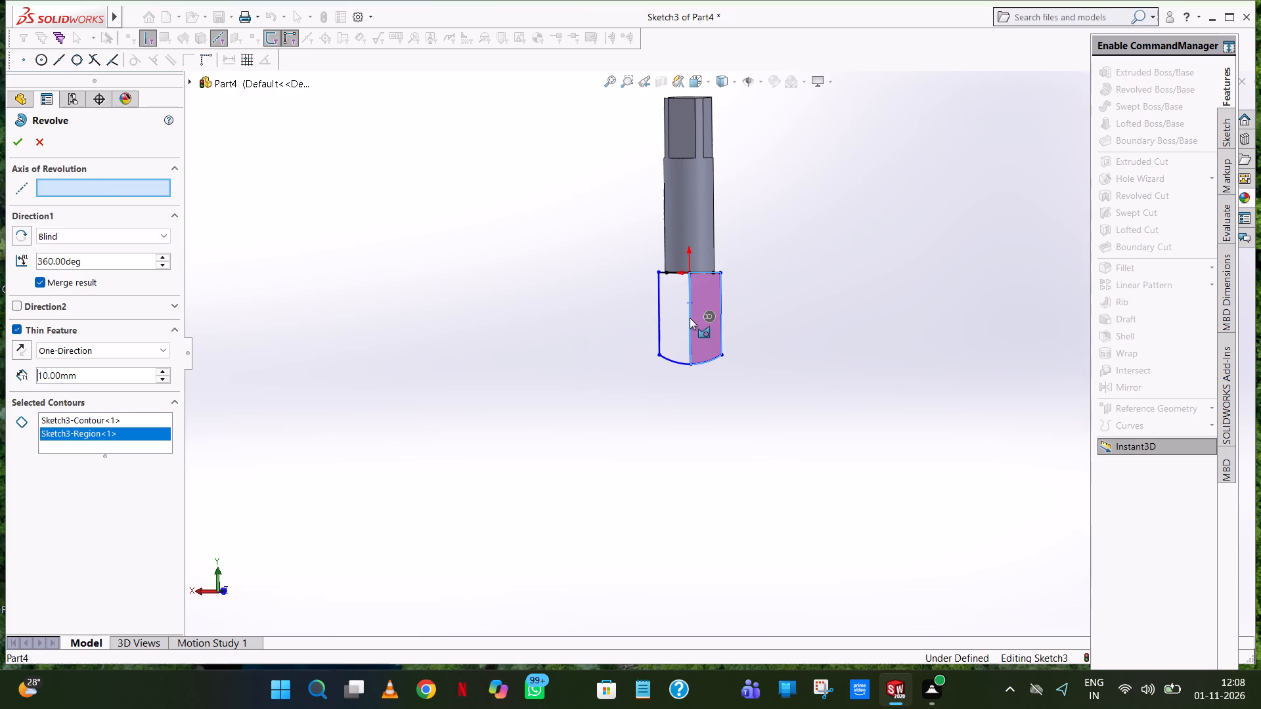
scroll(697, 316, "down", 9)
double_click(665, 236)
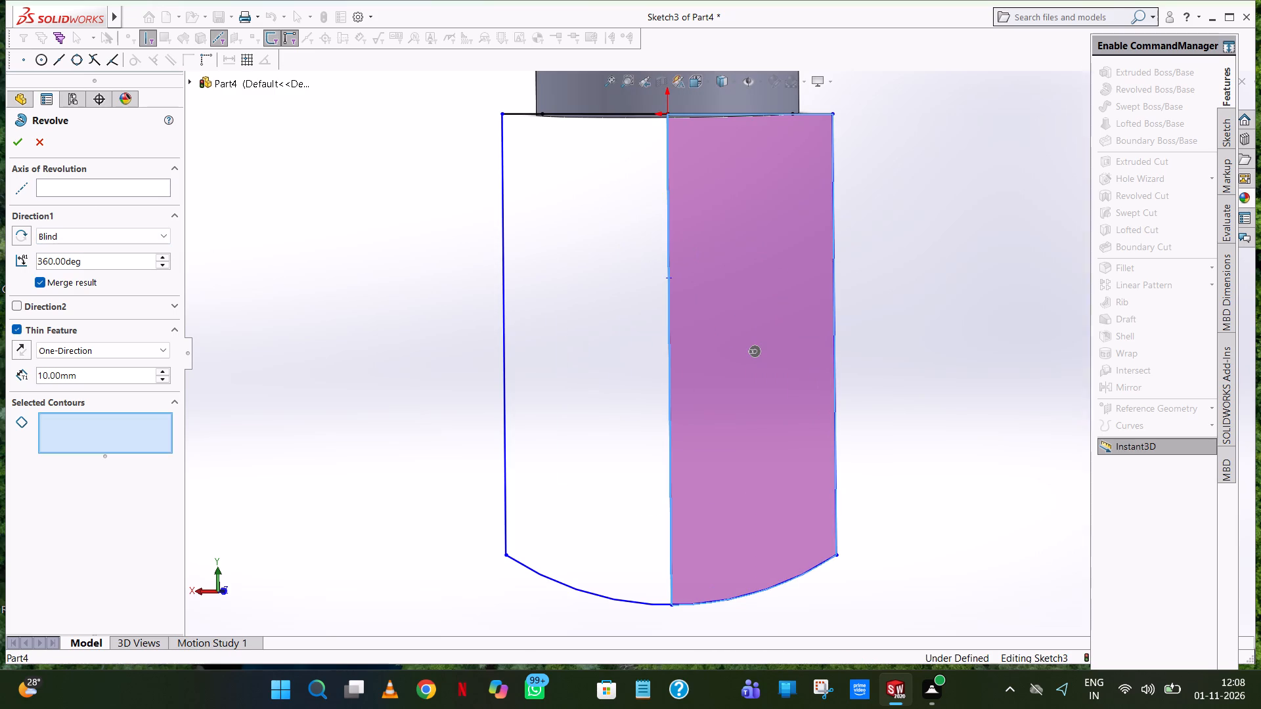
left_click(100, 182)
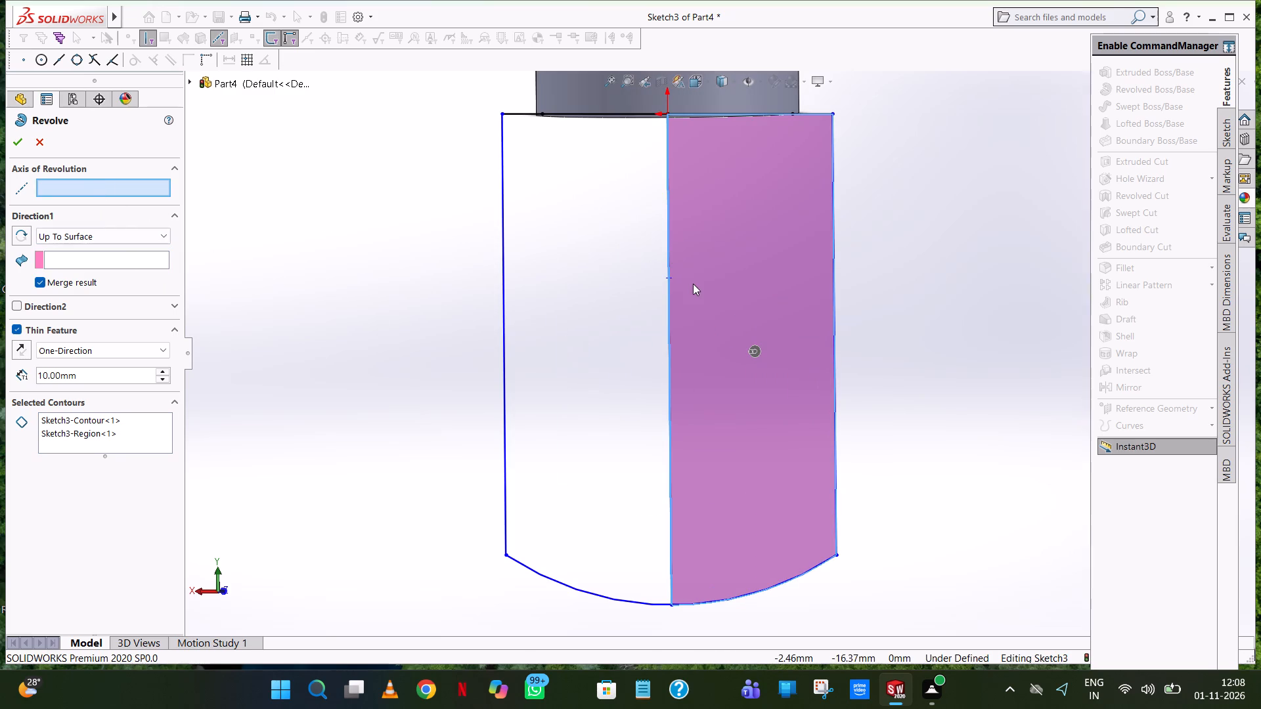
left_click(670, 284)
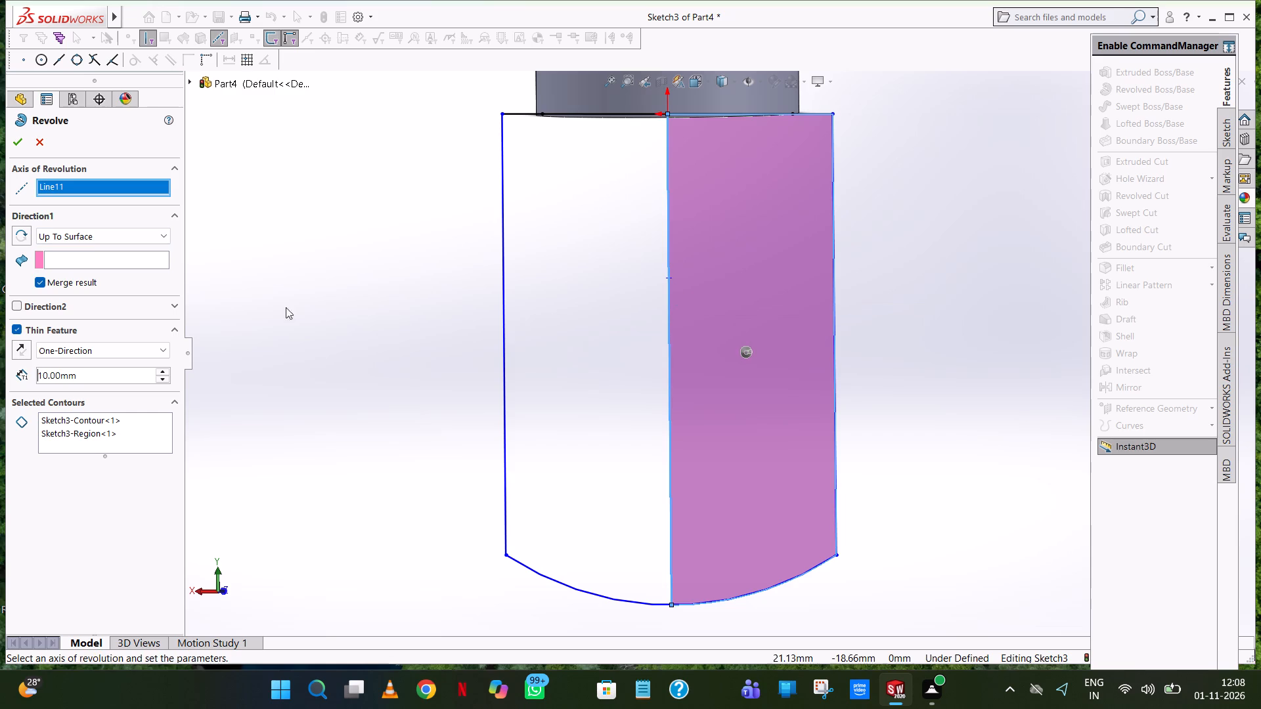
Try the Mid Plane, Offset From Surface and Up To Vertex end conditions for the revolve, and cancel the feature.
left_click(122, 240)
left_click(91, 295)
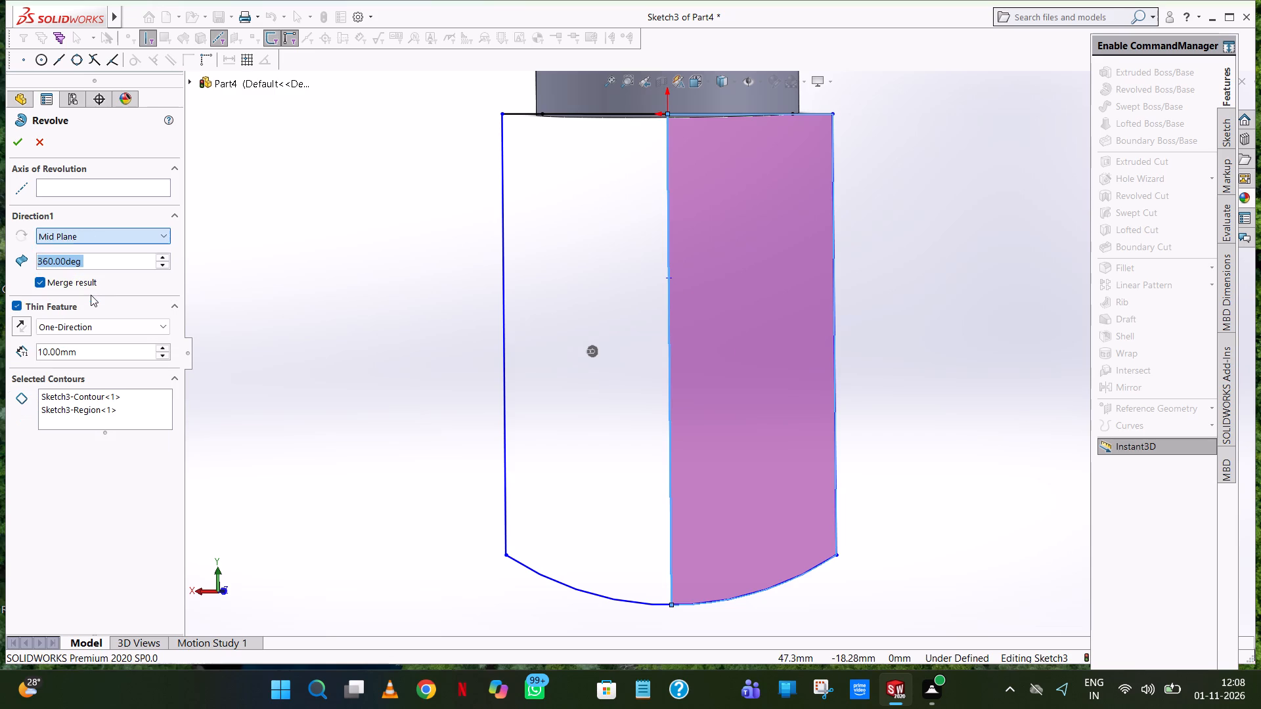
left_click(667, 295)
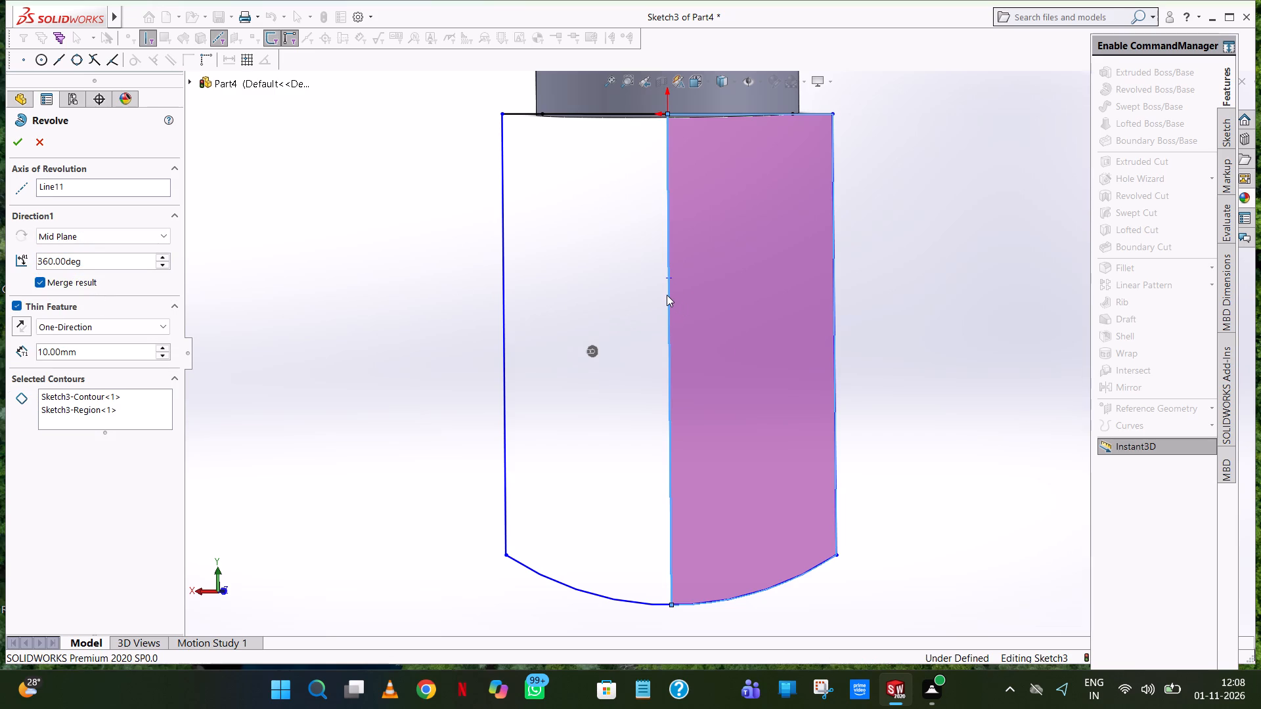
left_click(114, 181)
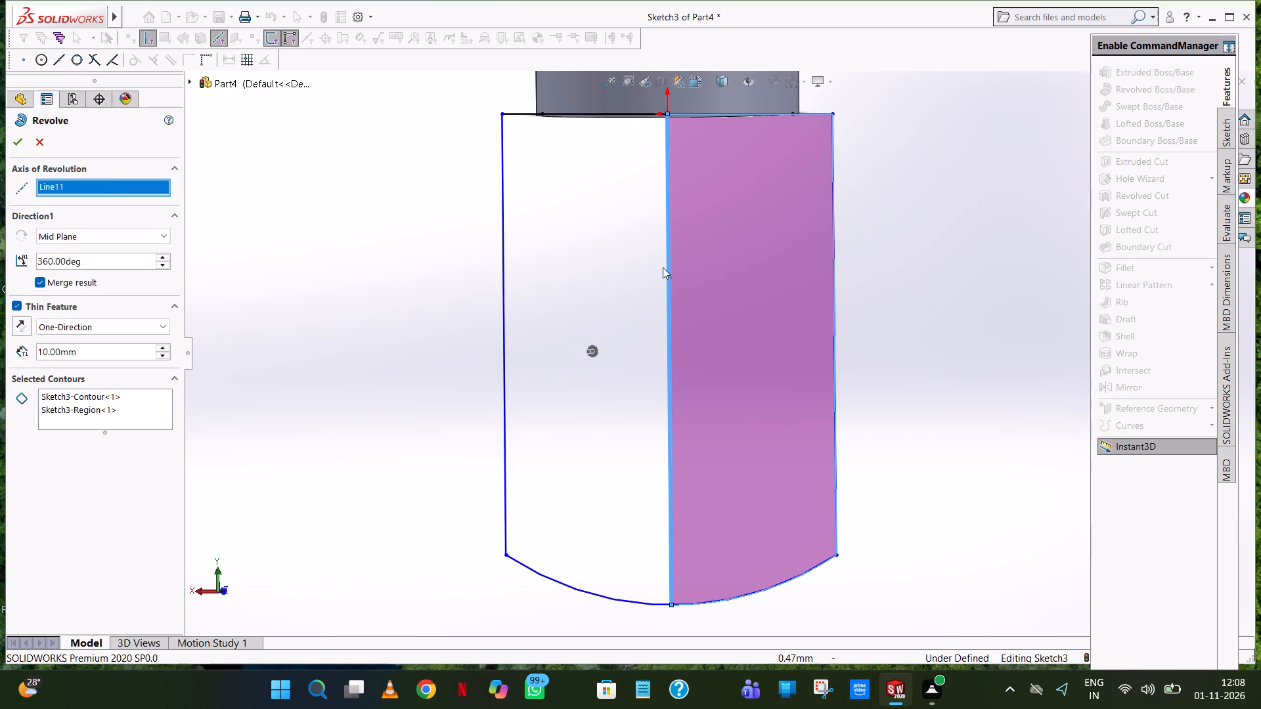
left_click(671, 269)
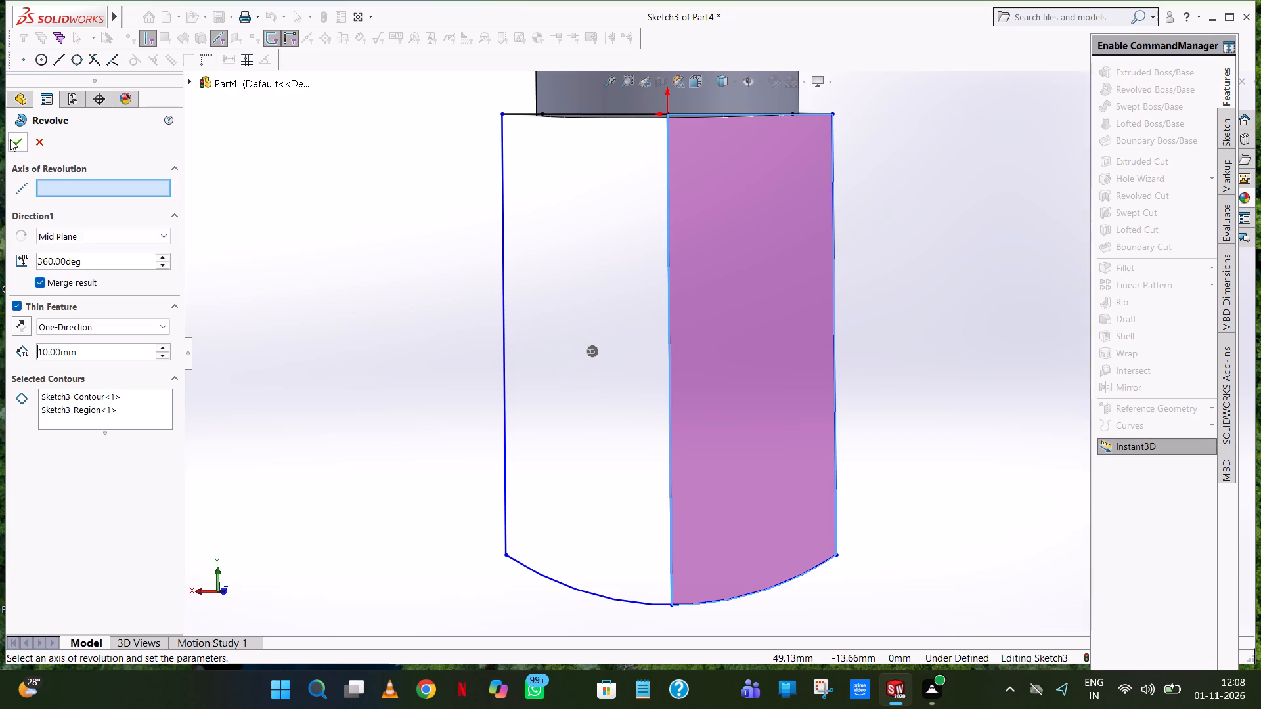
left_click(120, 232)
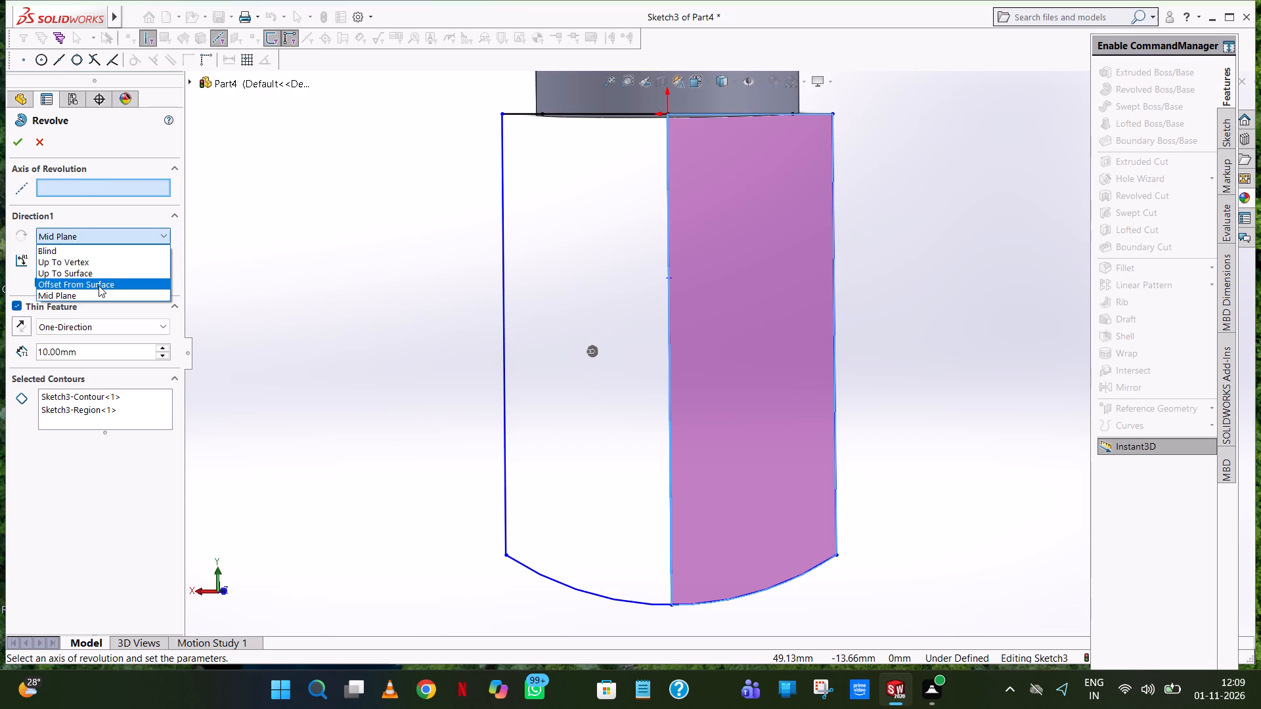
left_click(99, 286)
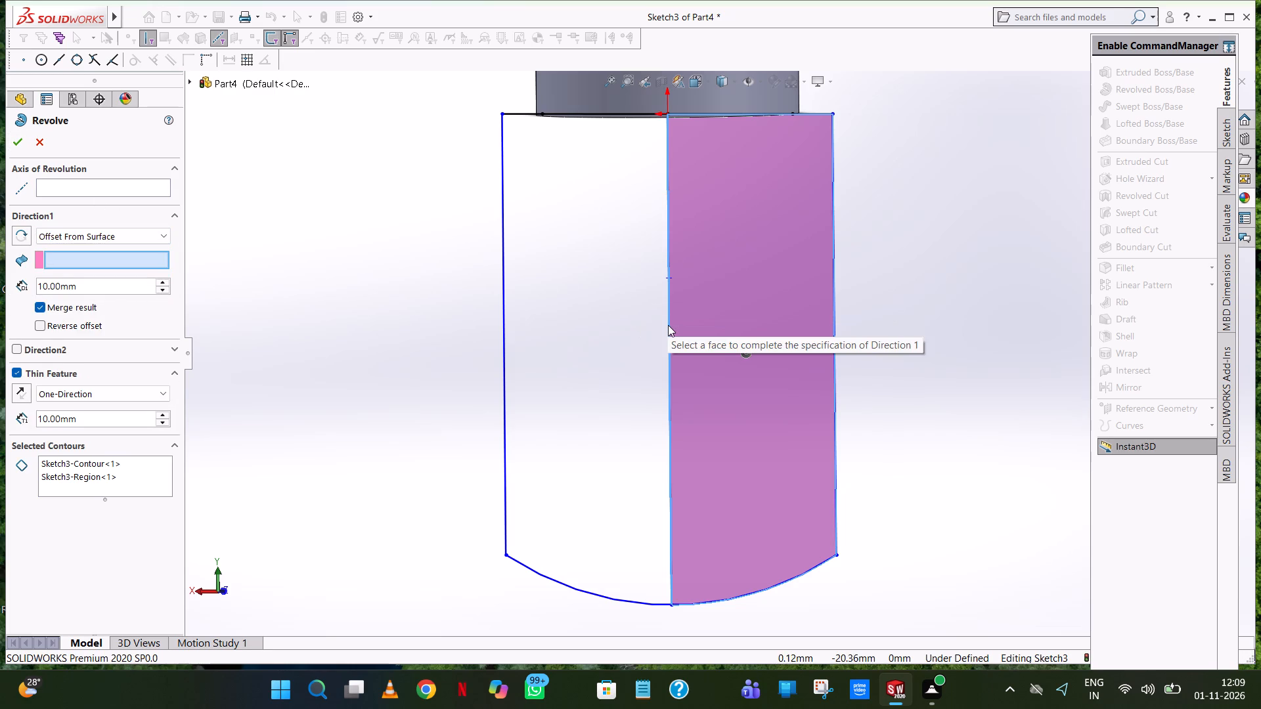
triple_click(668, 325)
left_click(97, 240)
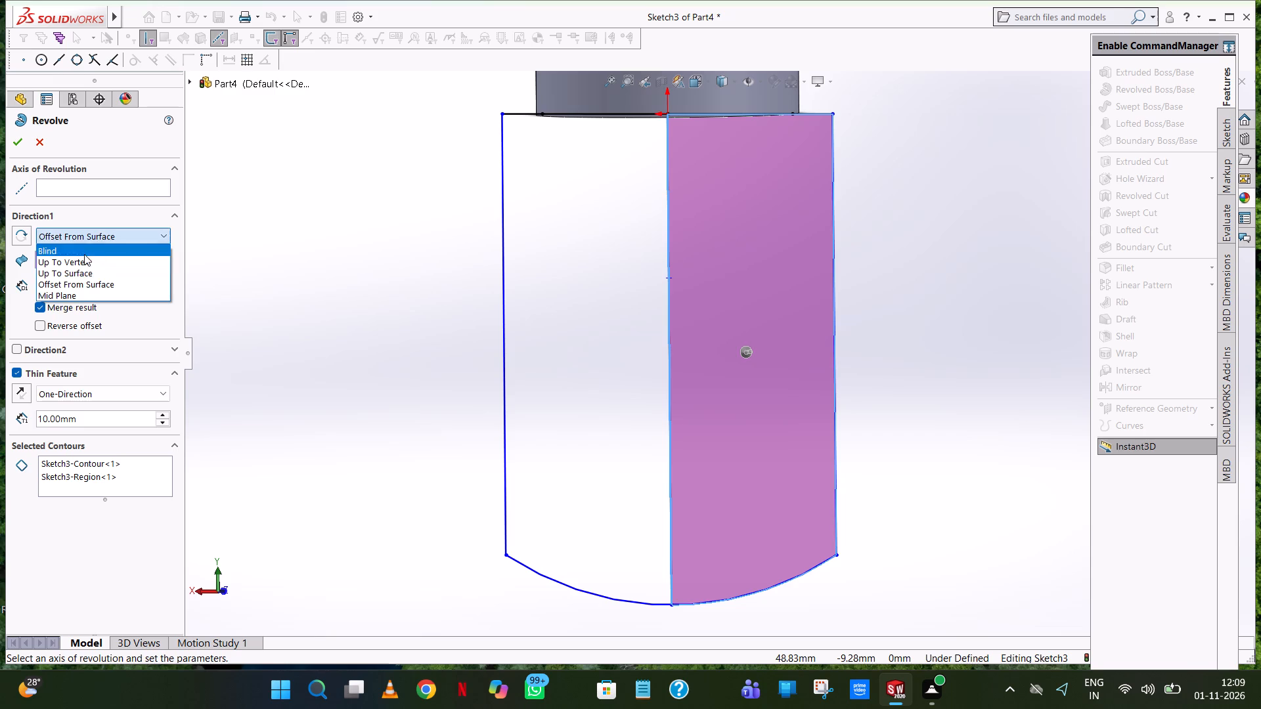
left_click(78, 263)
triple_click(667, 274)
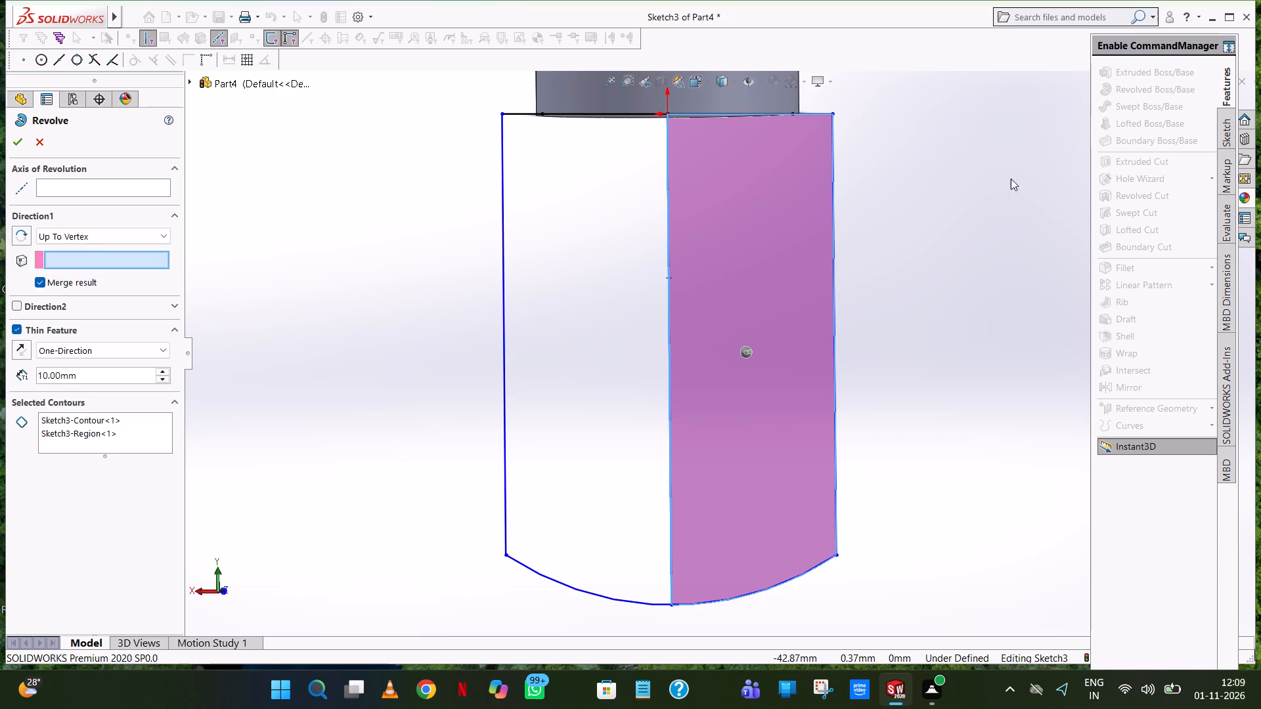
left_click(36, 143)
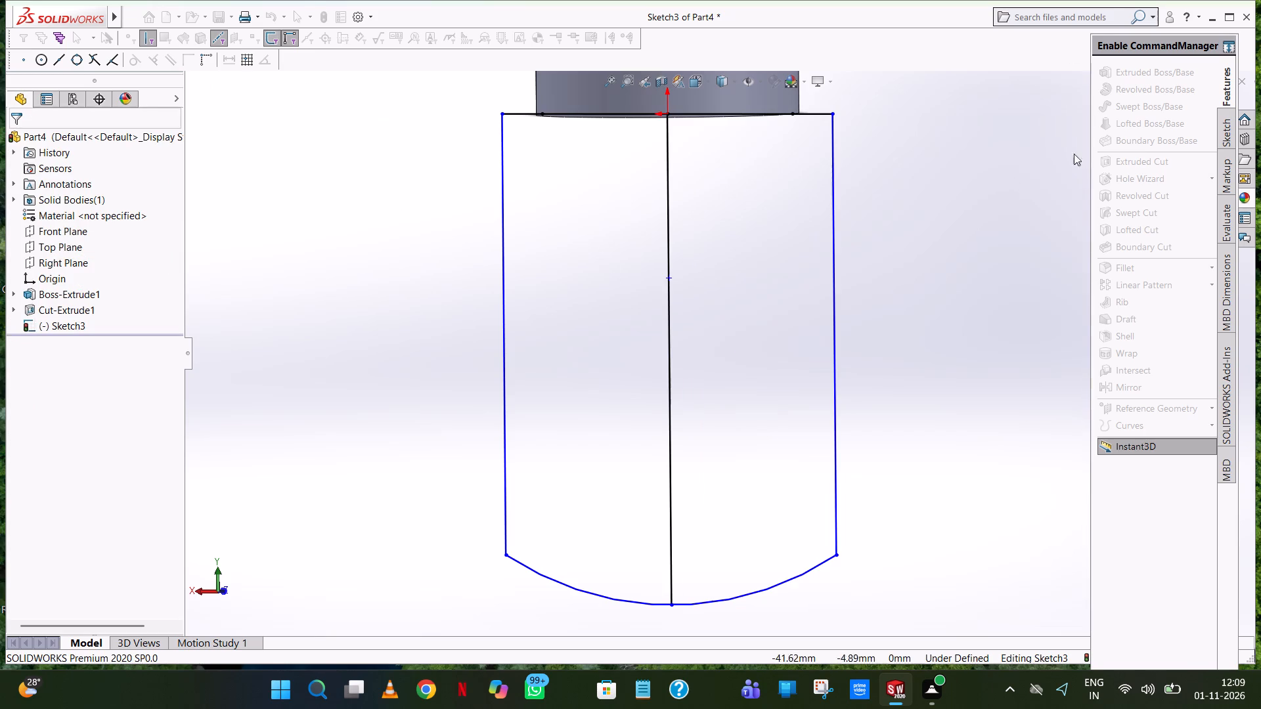
Trim away the profile's side line, top lines and arc on the +X side, leaving a closed half-profile beside the vertical centre line.
left_click(1232, 125)
left_click(1142, 171)
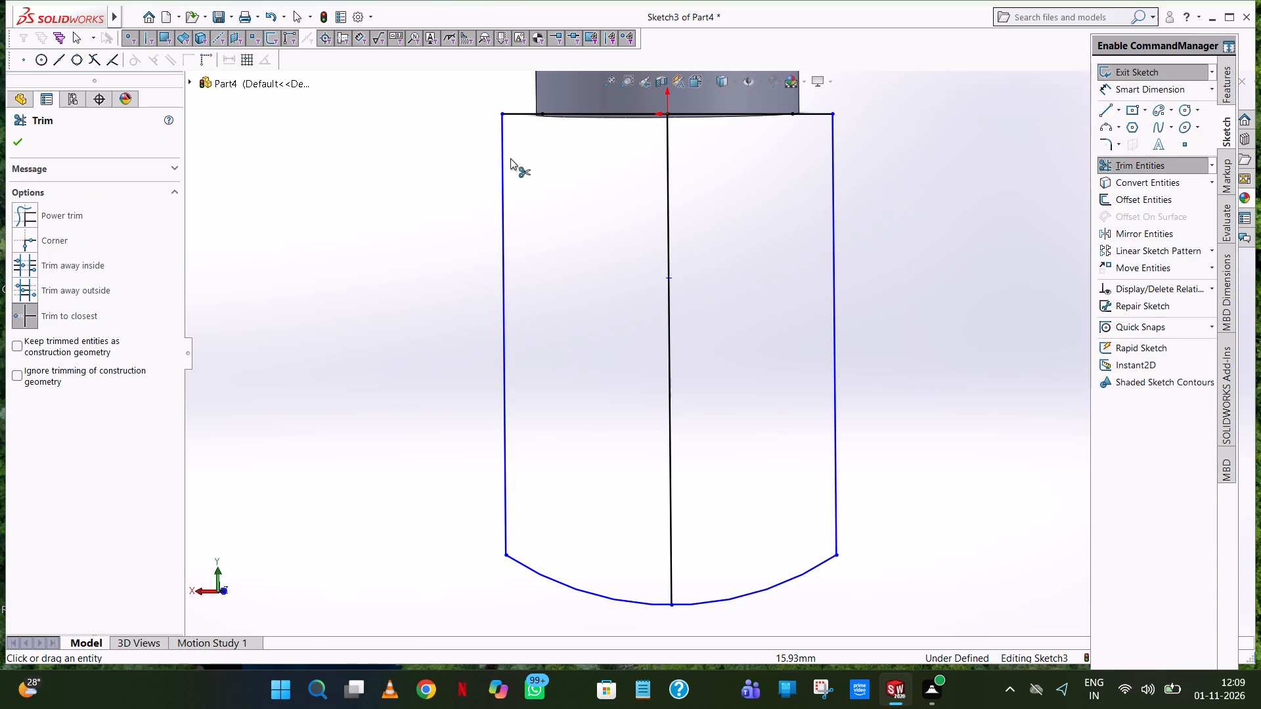
left_click(500, 164)
left_click(526, 110)
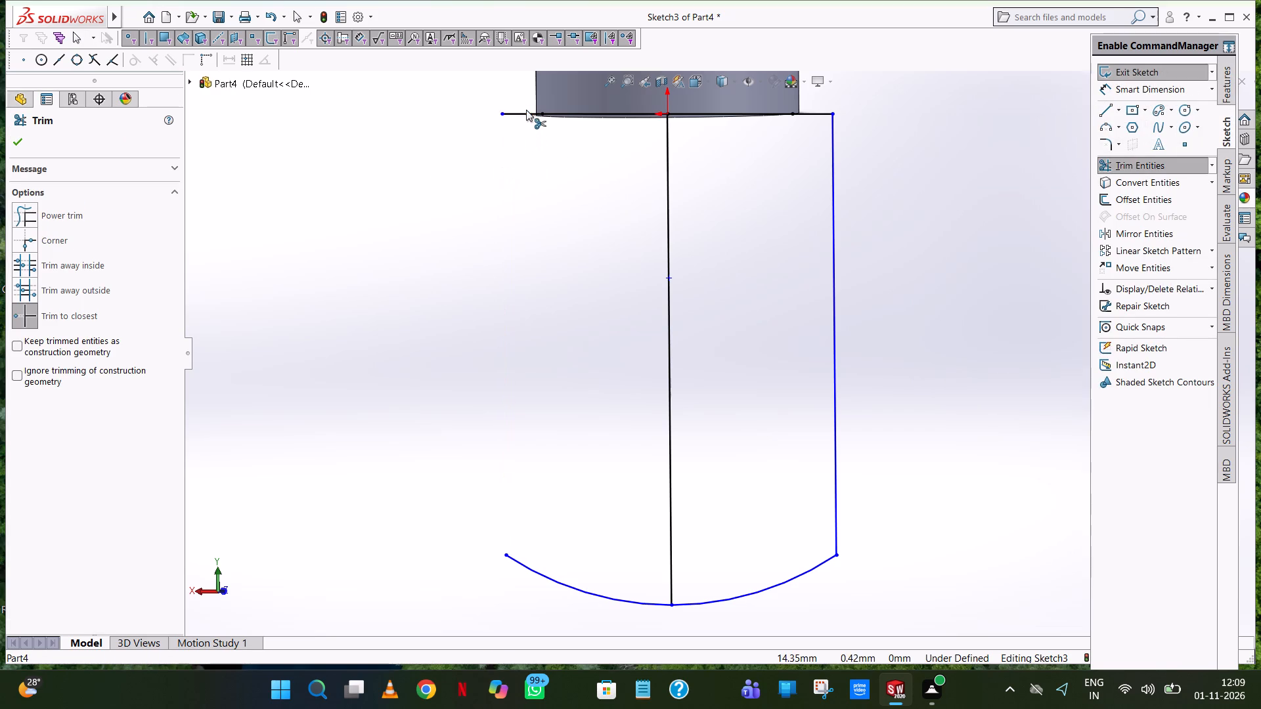
left_click(565, 116)
left_click(520, 111)
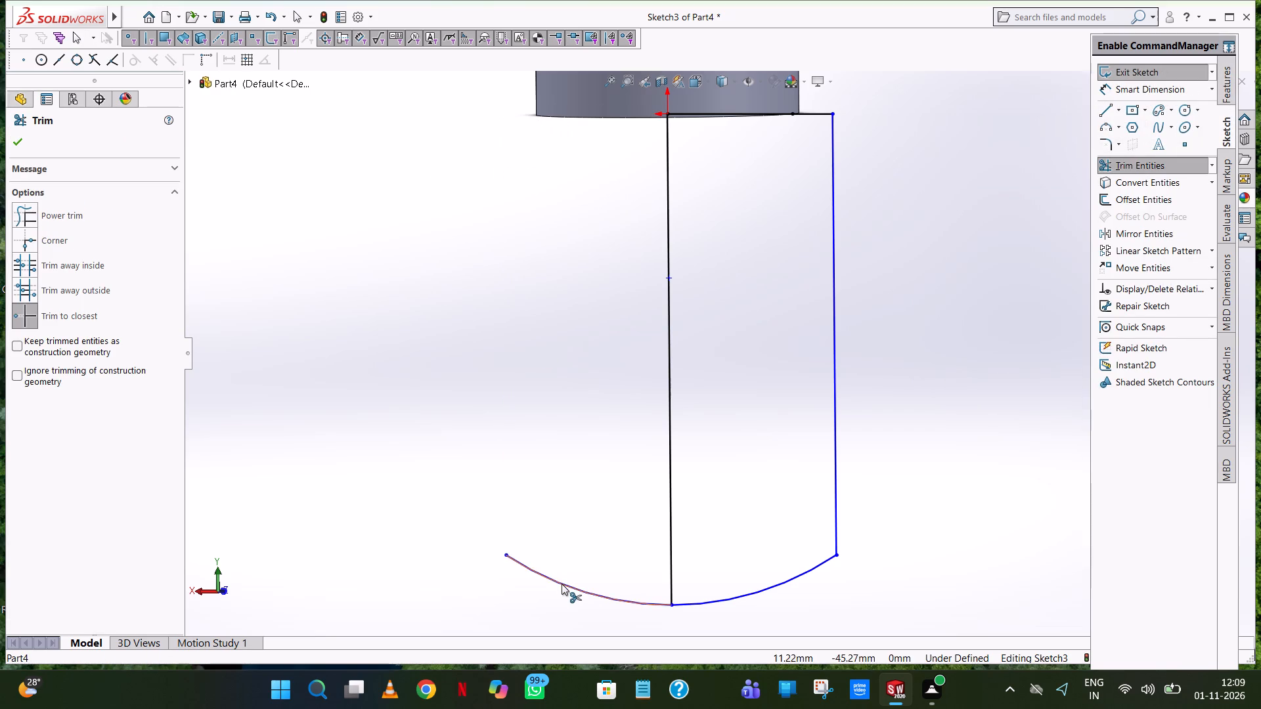
left_click(562, 584)
left_click(671, 356)
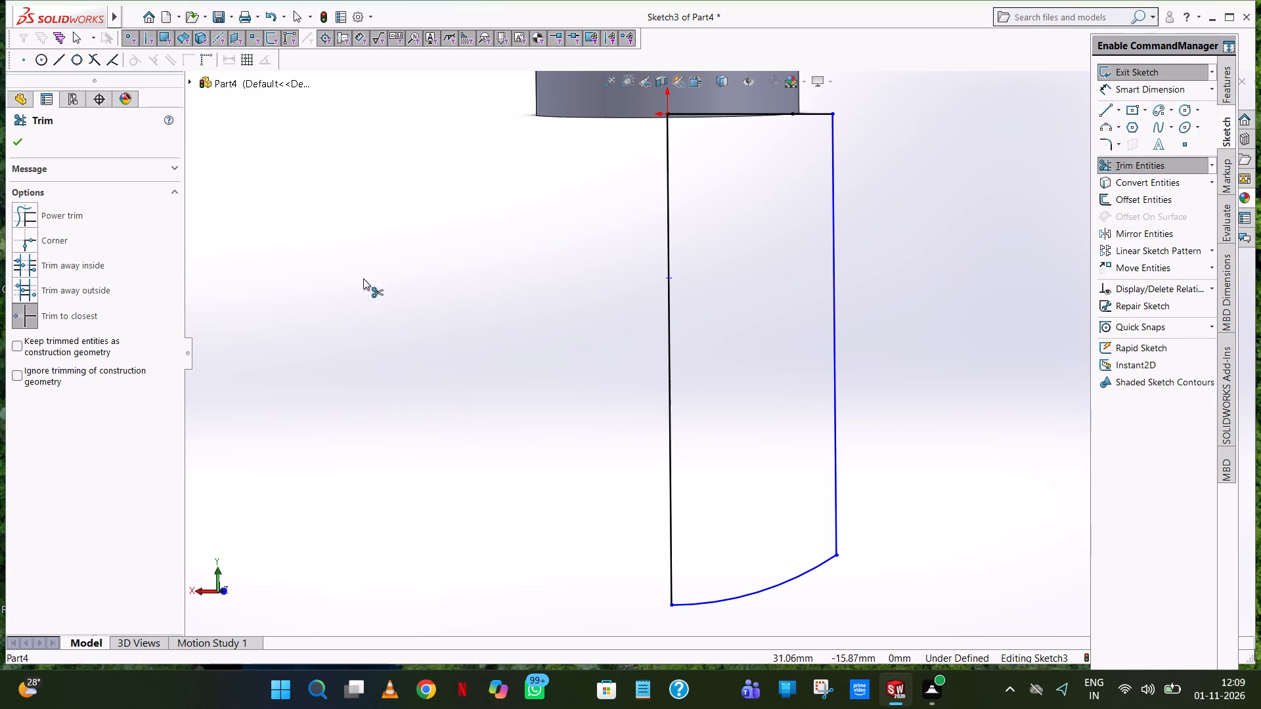
left_click(14, 129)
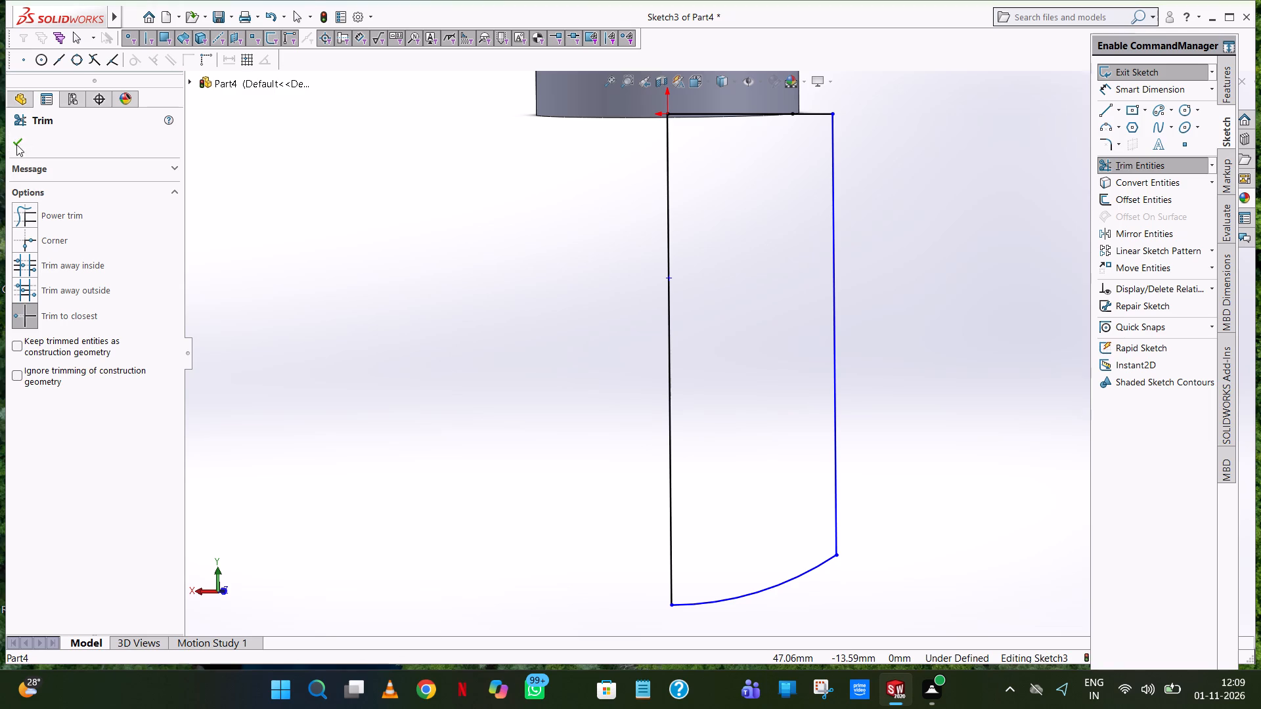
left_click(16, 144)
left_click(992, 184)
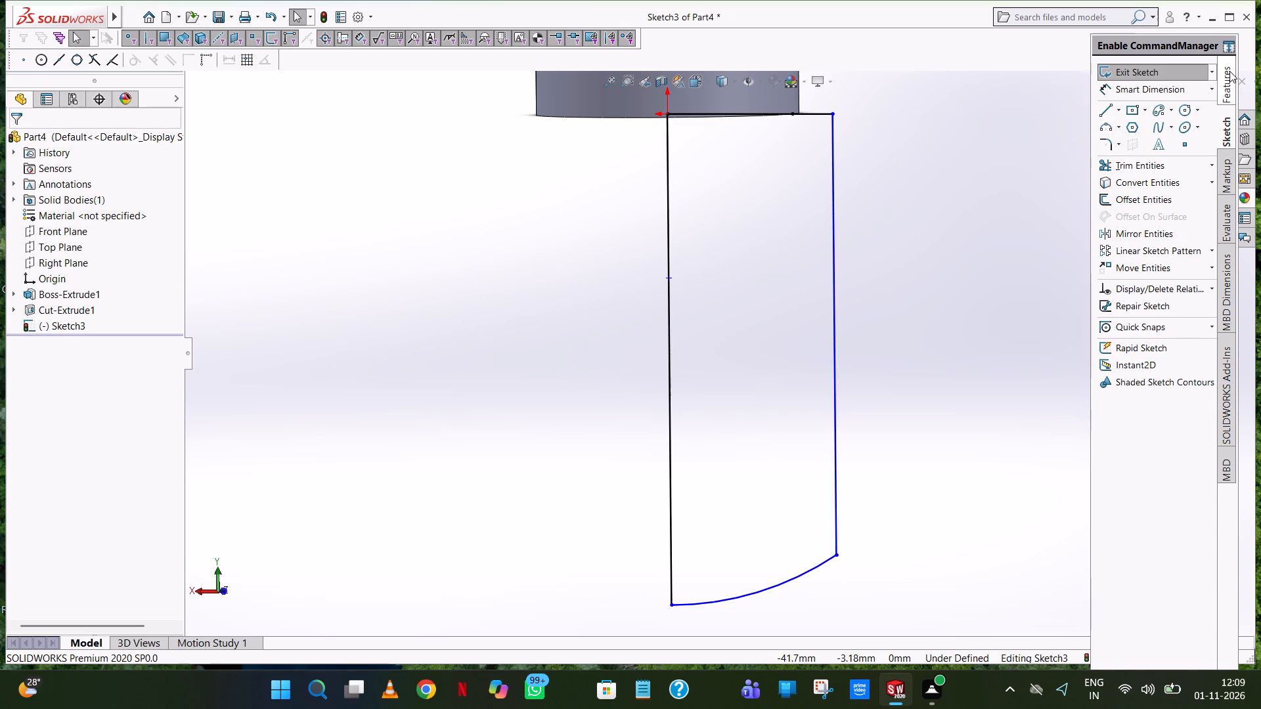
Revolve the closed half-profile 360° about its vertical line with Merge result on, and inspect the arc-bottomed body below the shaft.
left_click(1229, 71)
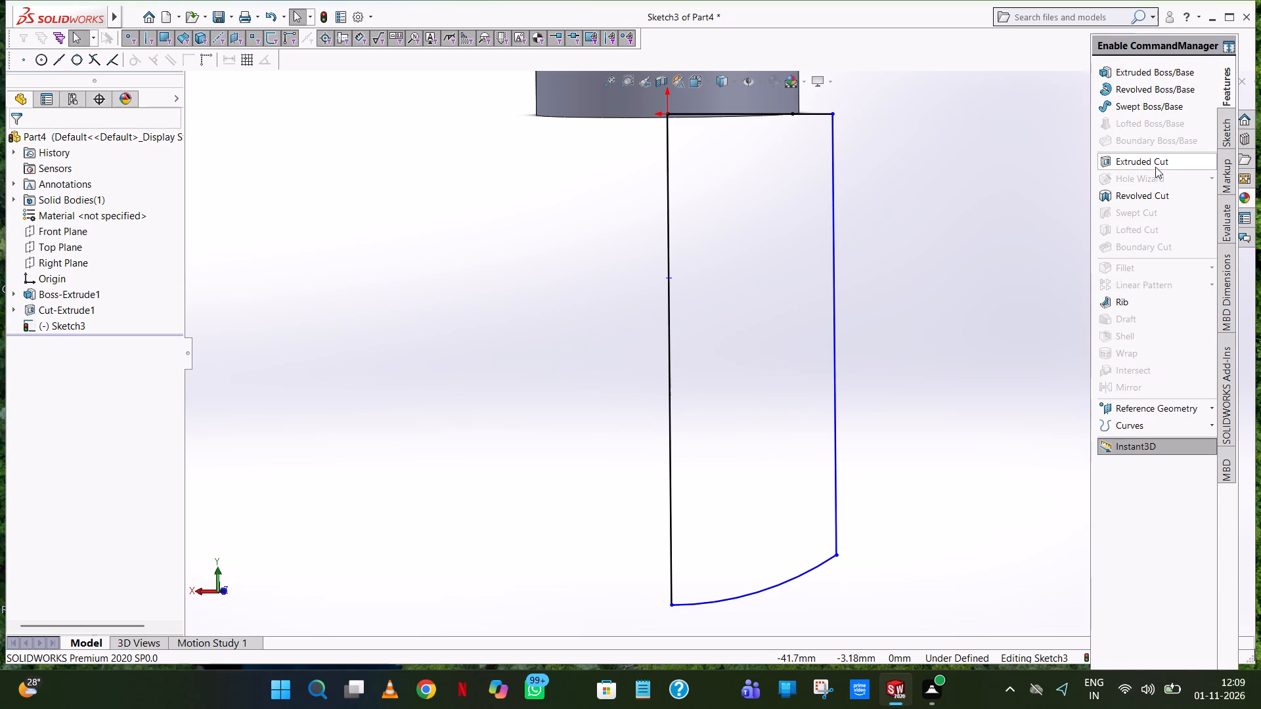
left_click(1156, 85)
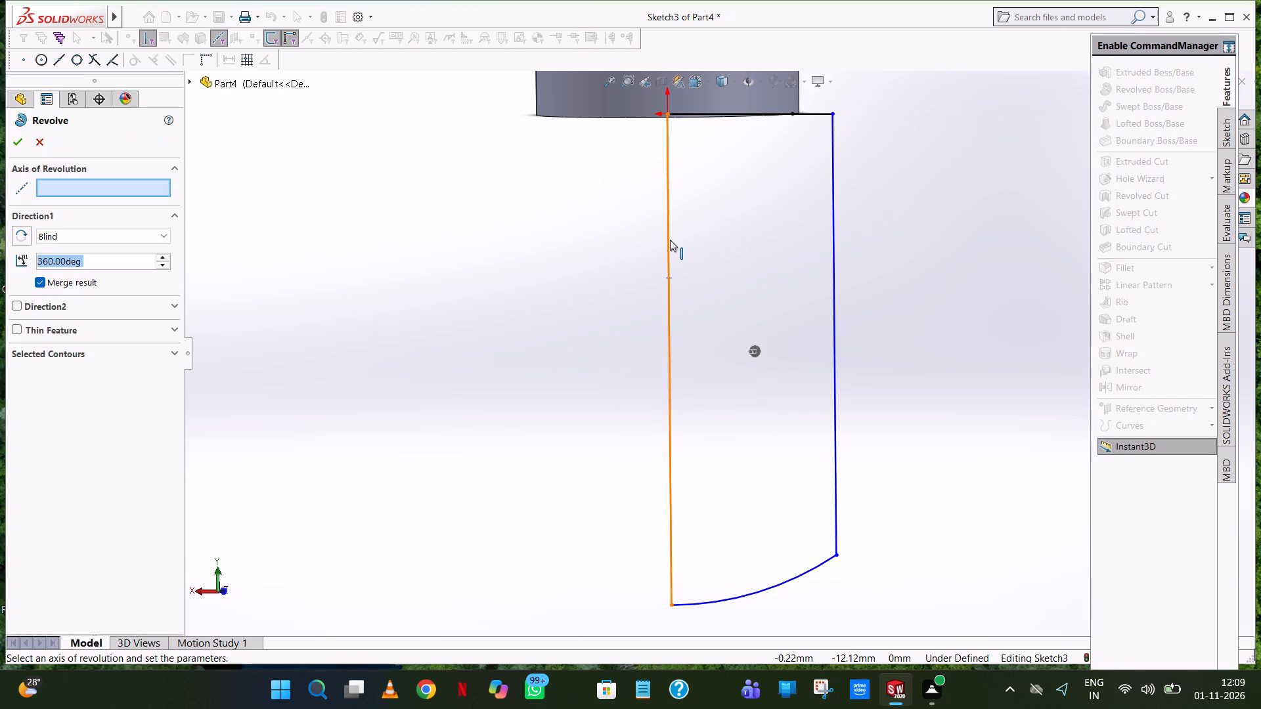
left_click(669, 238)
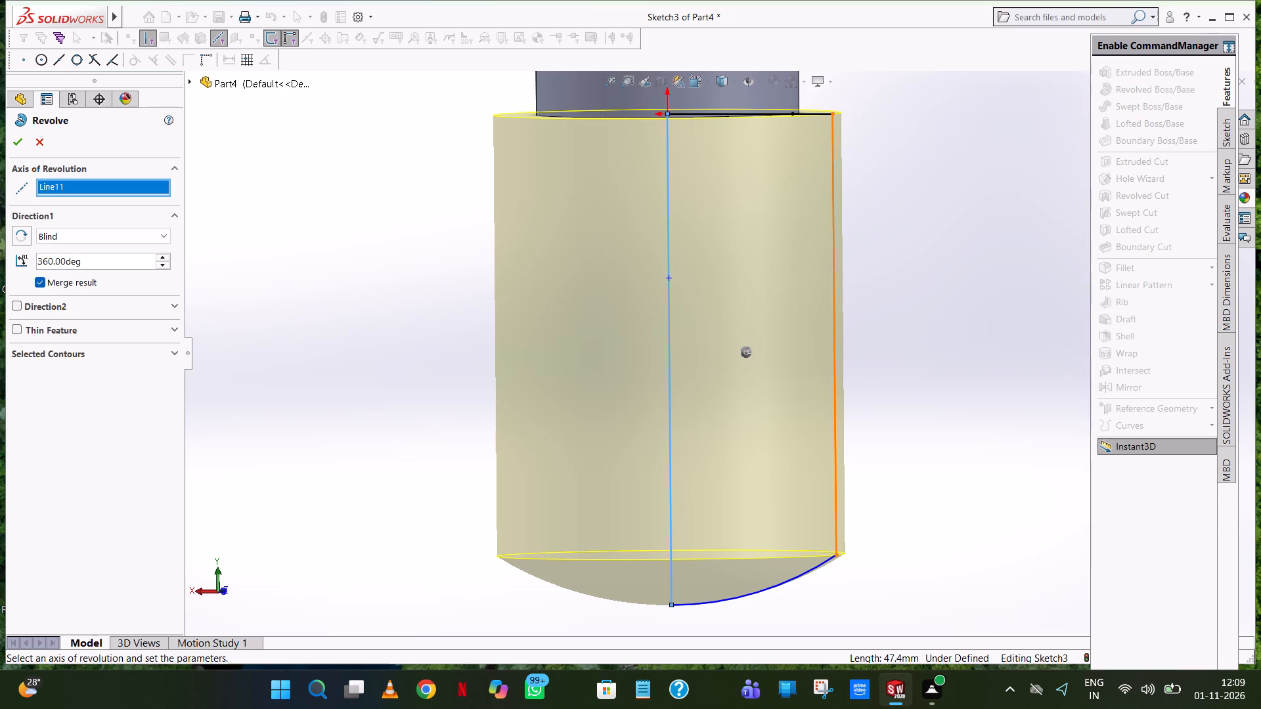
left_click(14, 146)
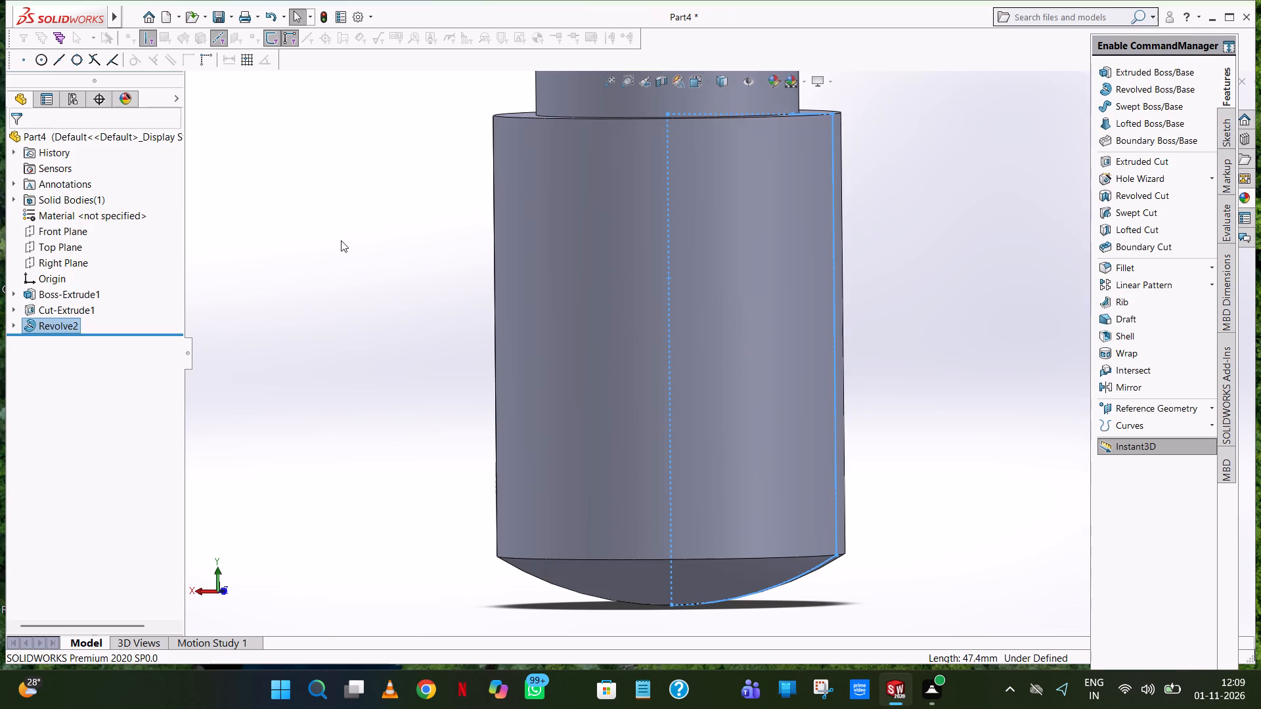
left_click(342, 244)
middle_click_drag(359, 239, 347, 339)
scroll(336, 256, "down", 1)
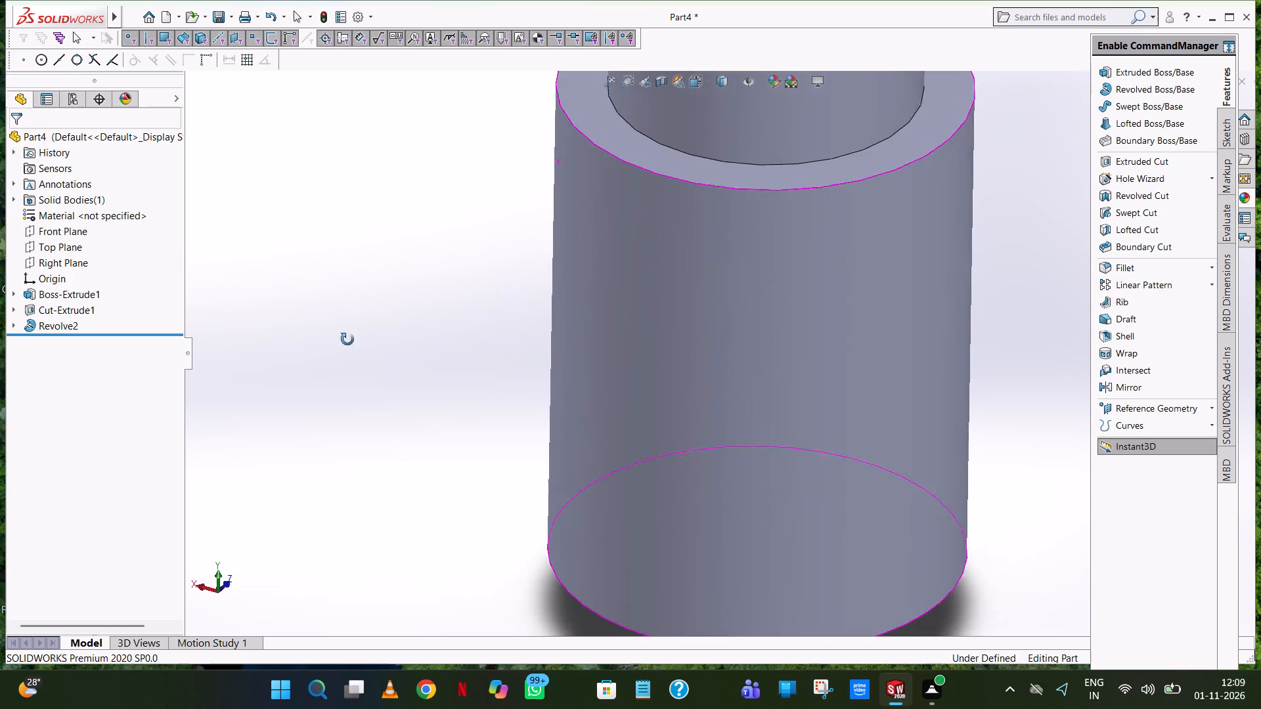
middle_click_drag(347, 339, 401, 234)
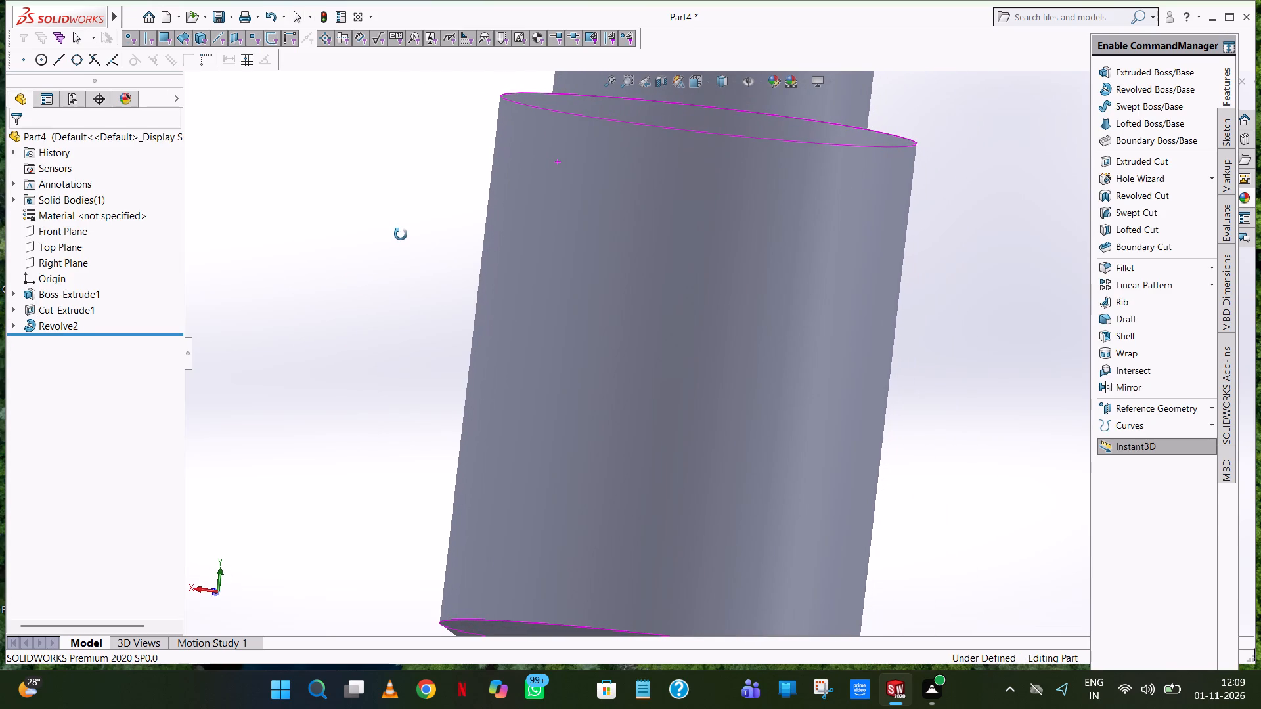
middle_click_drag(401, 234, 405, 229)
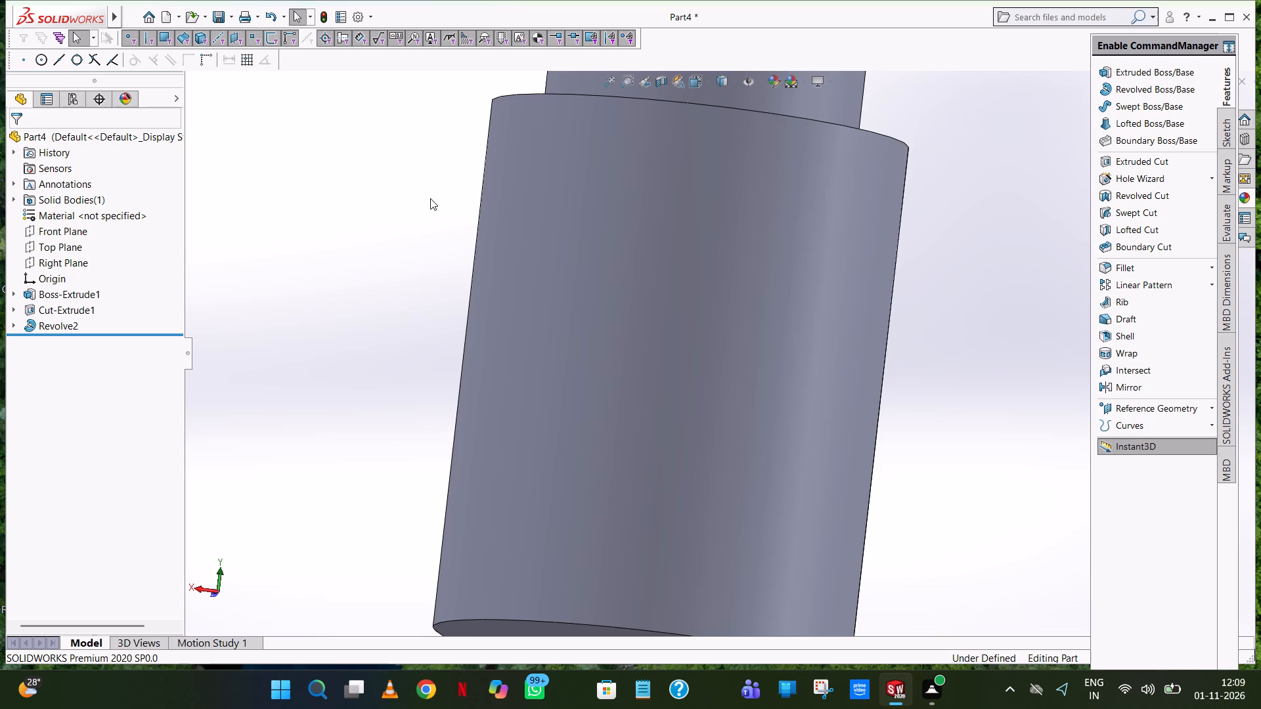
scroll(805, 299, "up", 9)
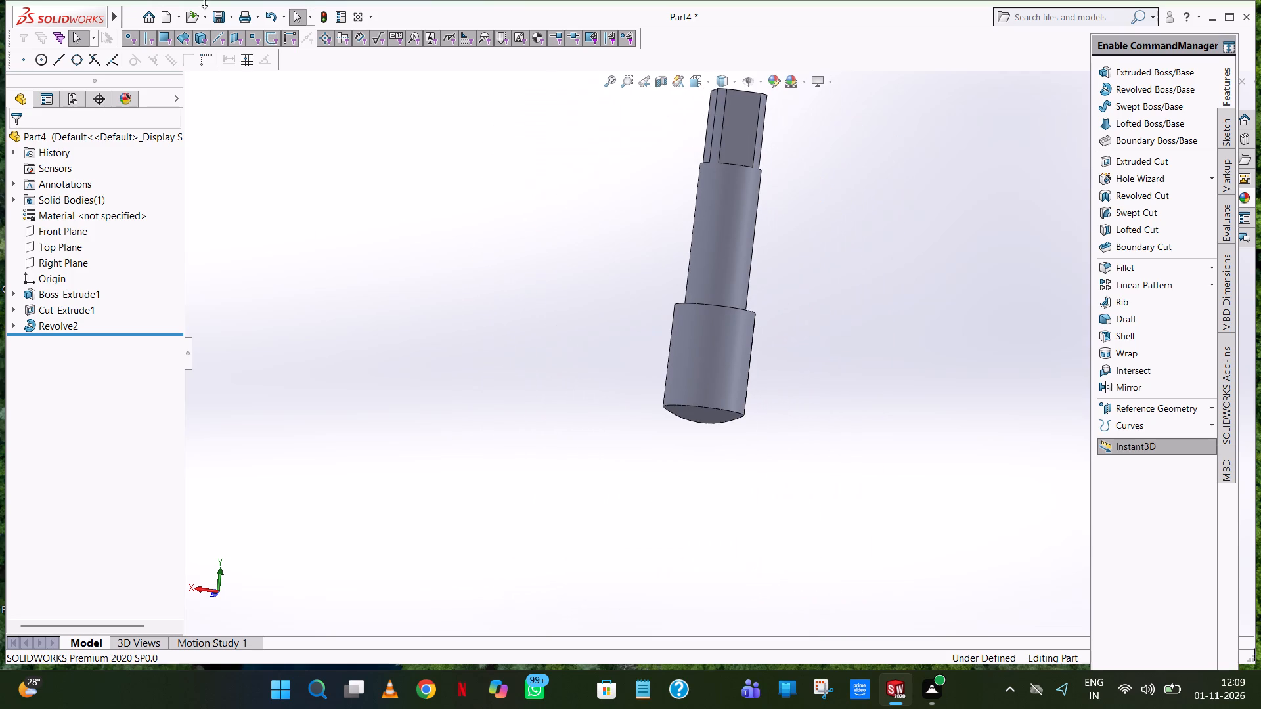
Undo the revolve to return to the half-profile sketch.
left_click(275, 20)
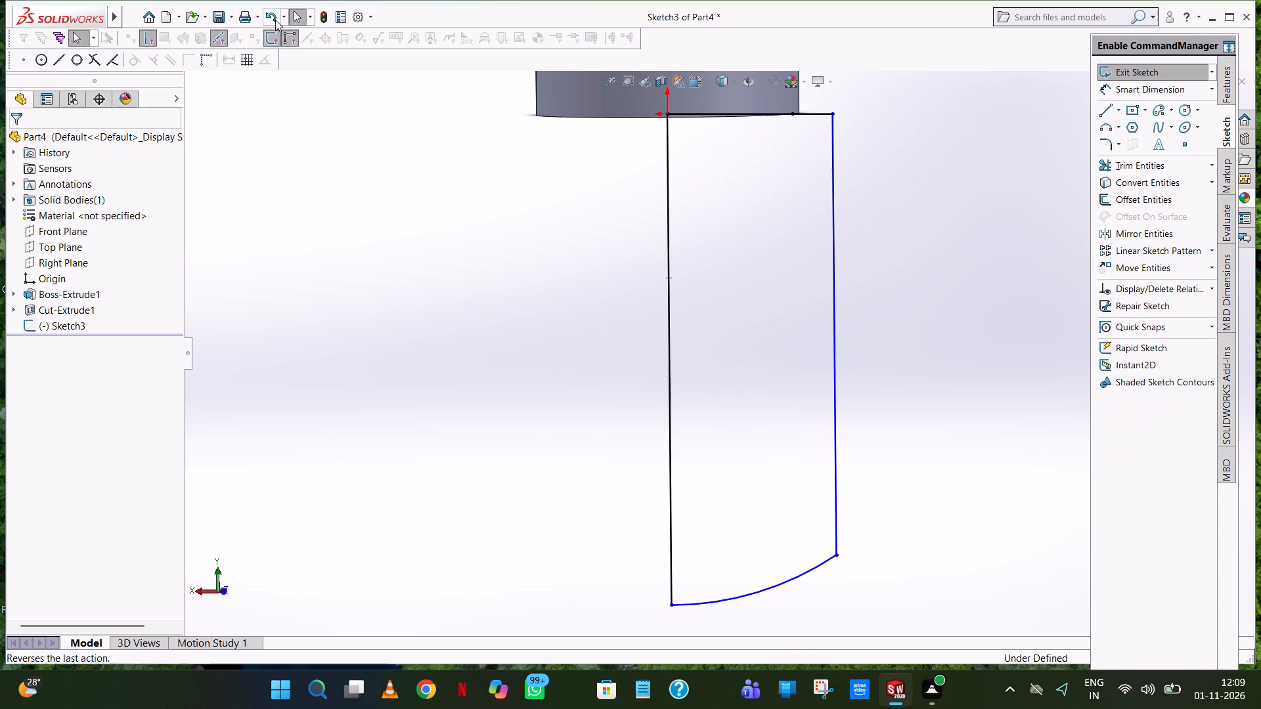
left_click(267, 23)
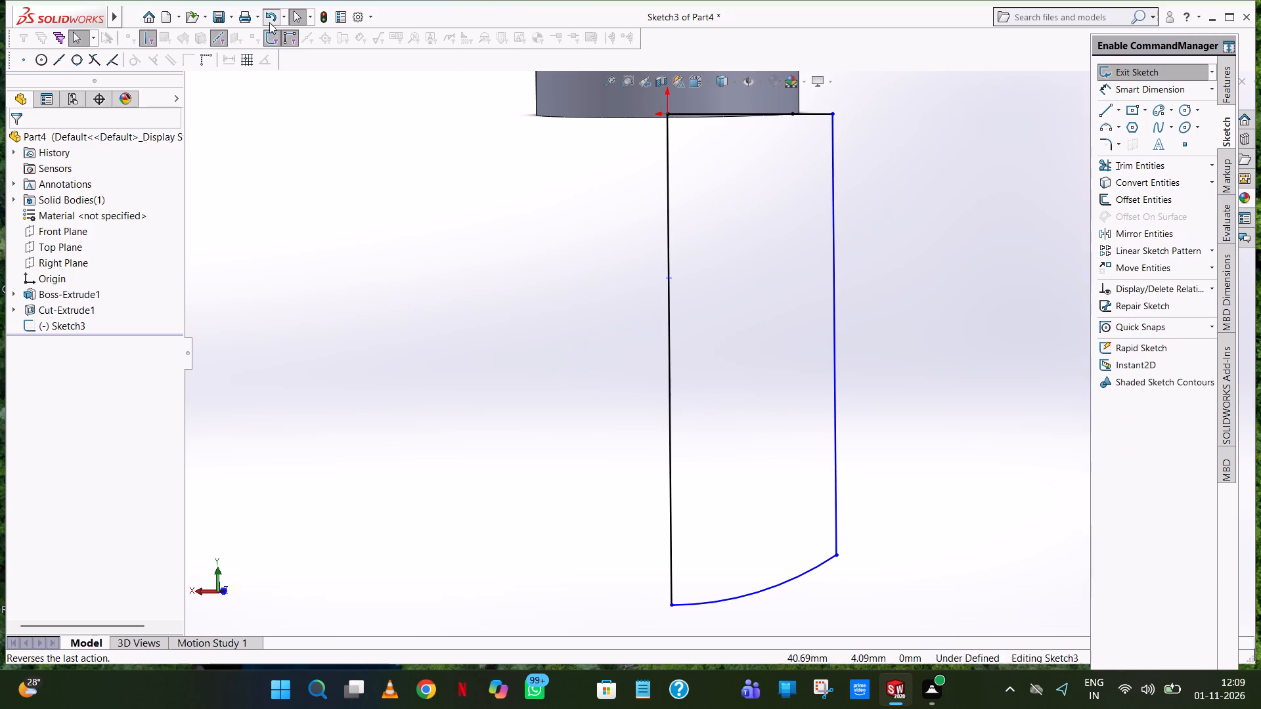
Trim away the entire half-profile below the shaft: both vertical lines, the bottom arc and the top line segments.
scroll(619, 178, "up", 9)
middle_click_drag(857, 270, 630, 240)
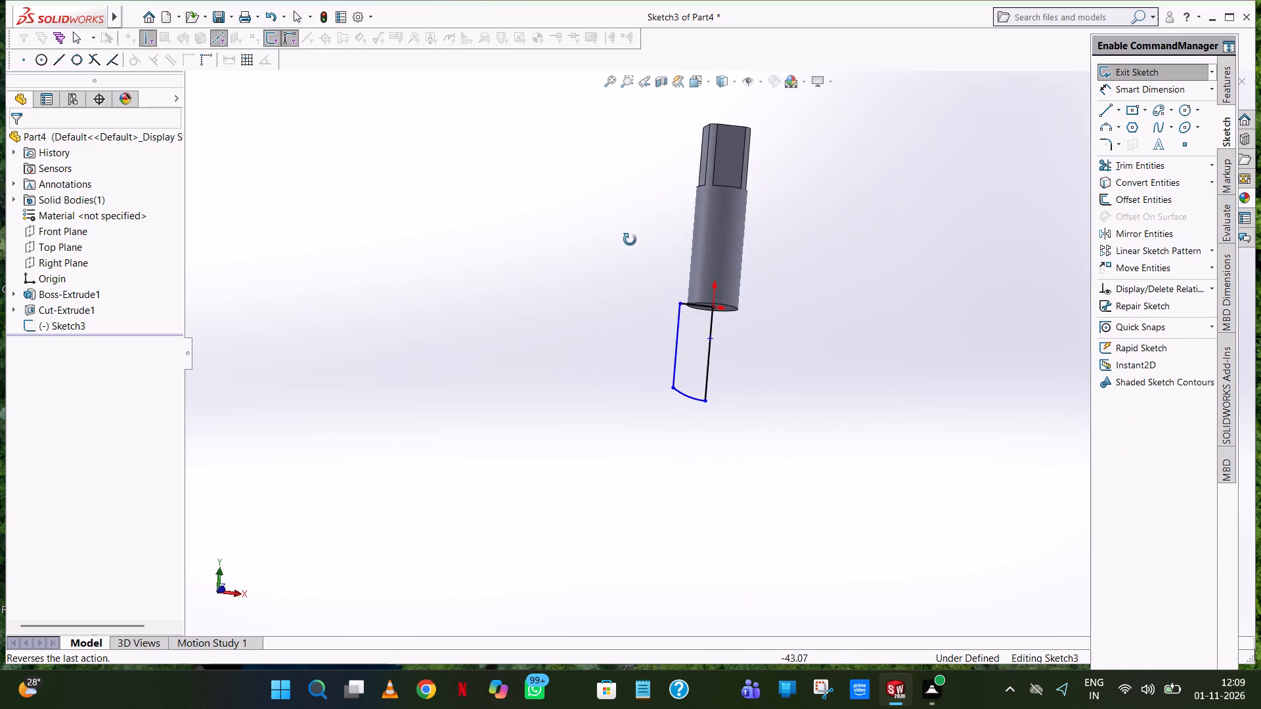
middle_click_drag(630, 240, 939, 467)
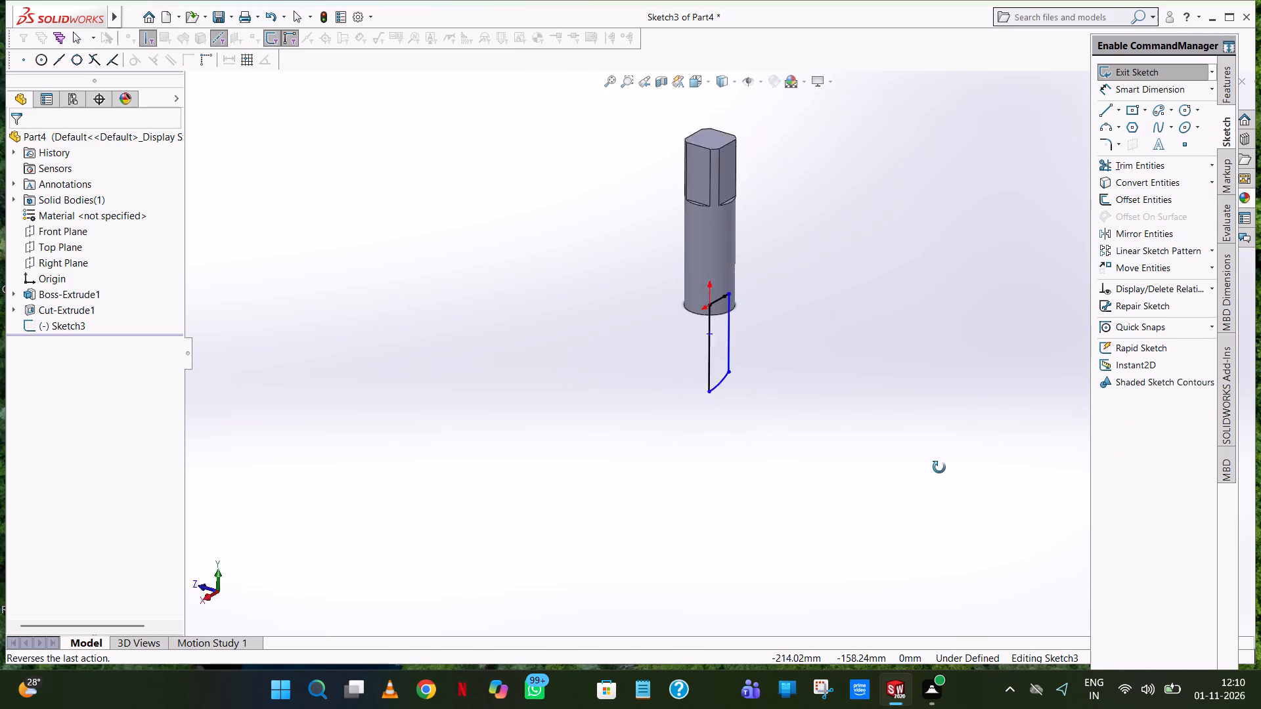
middle_click_drag(939, 467, 859, 282)
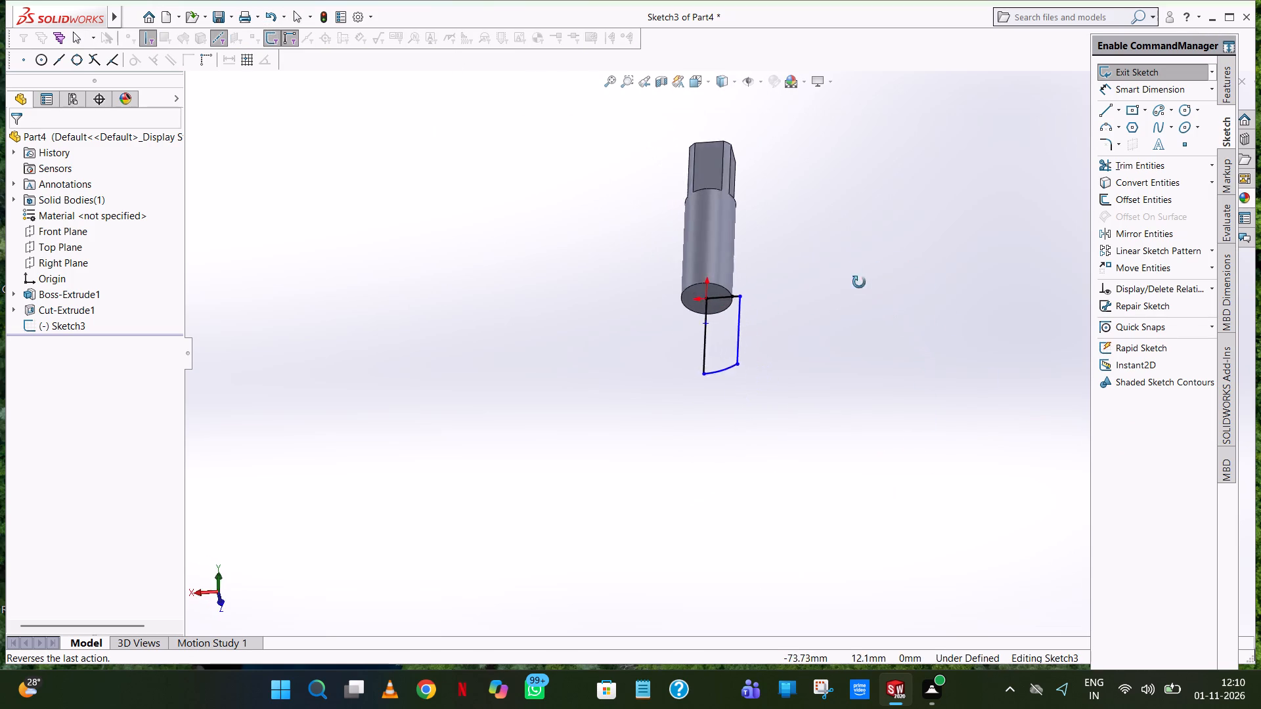
middle_click_drag(859, 282, 875, 395)
scroll(749, 326, "down", 8)
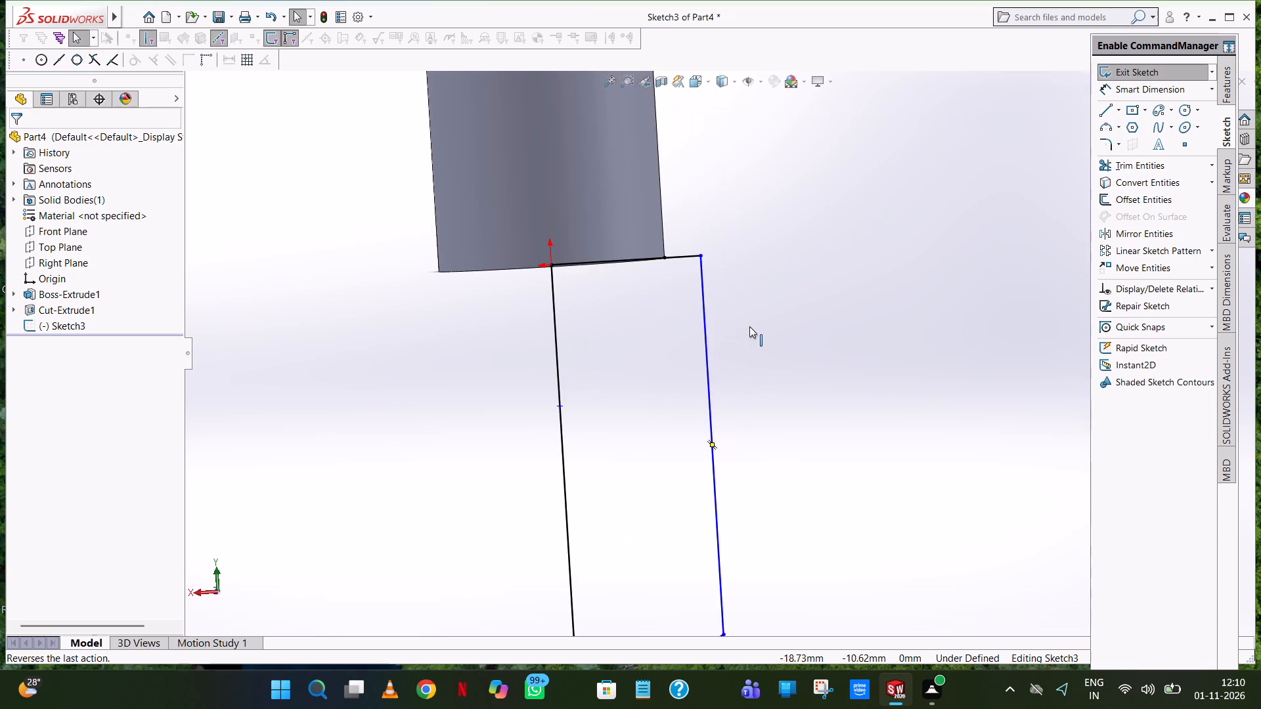
scroll(749, 326, "up", 6)
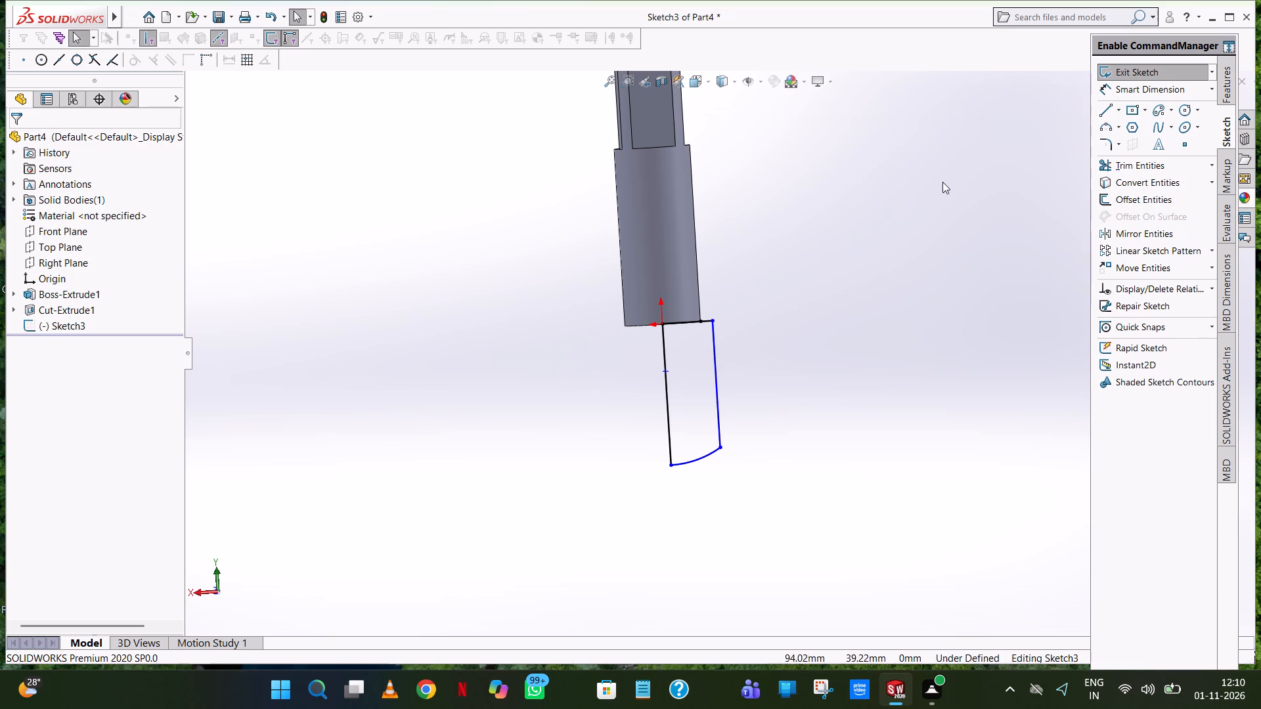
left_click(1134, 168)
left_click(722, 358)
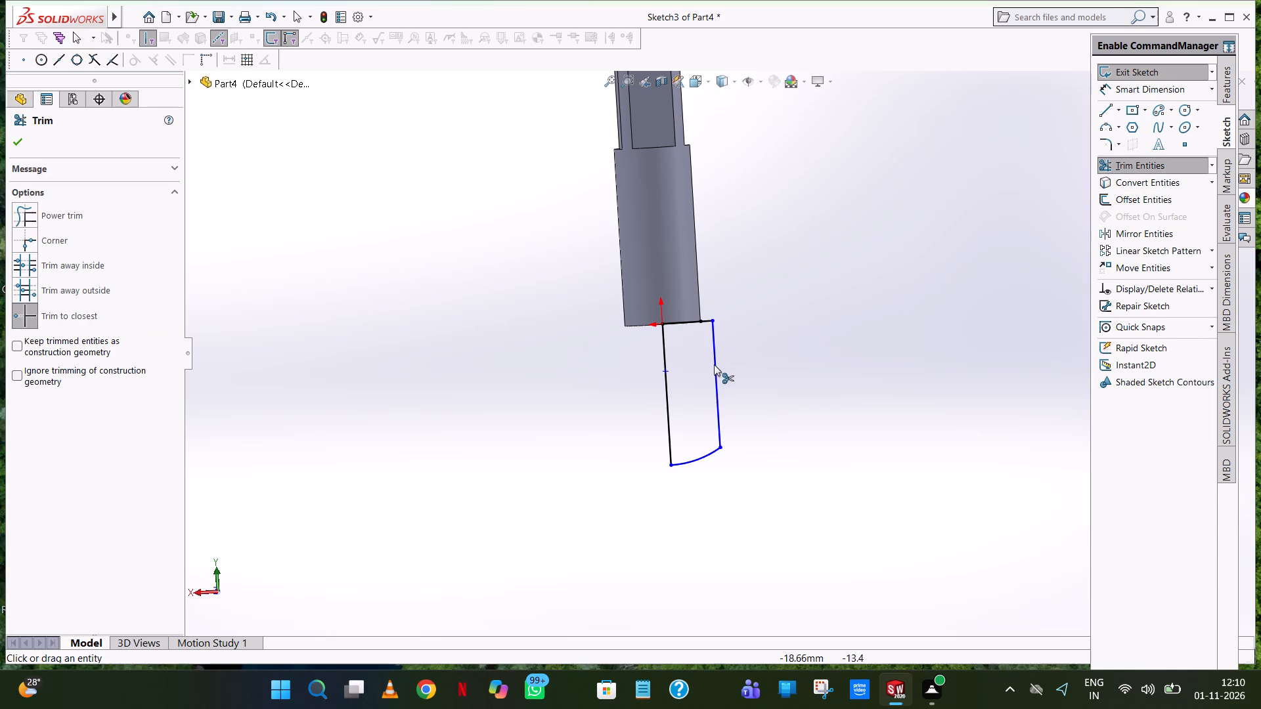
left_click(714, 364)
left_click(707, 317)
left_click(667, 355)
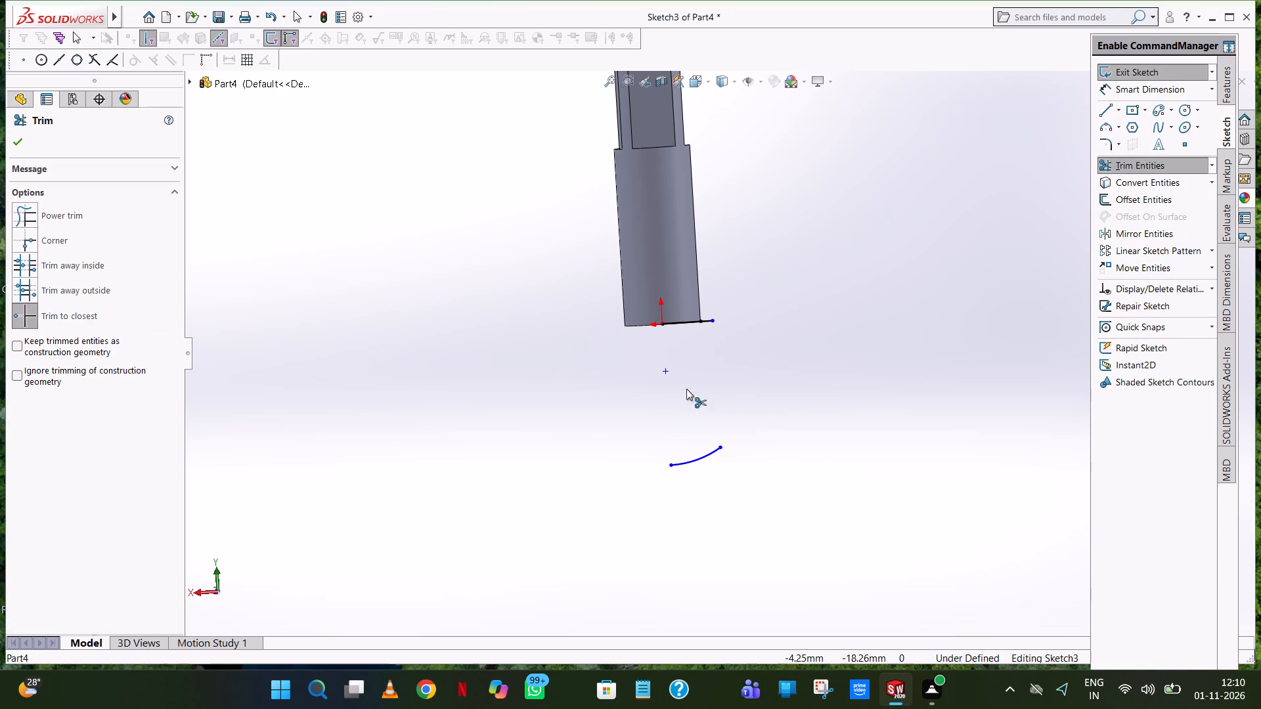
left_click(696, 458)
left_click(705, 320)
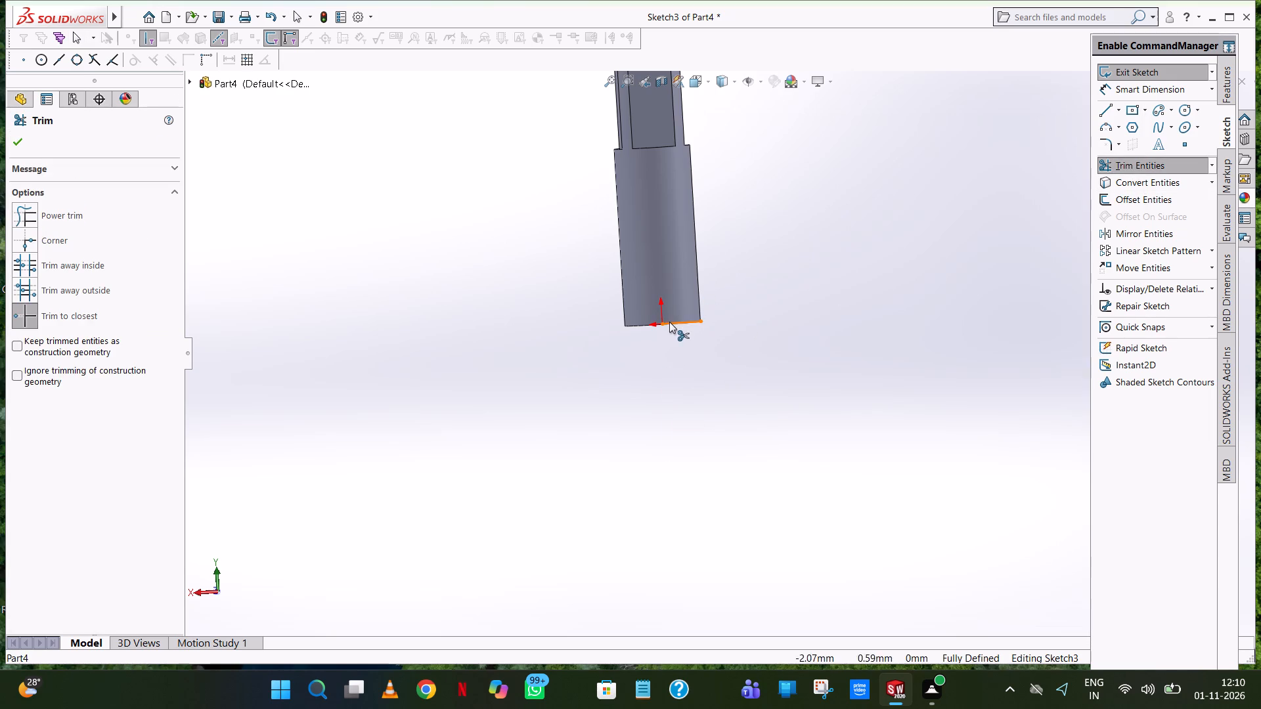
left_click(669, 322)
Viewing normal to the sketch, draw a vertical line down from the origin with length 137.7-59.3-31 (47.40 mm).
left_click(709, 79)
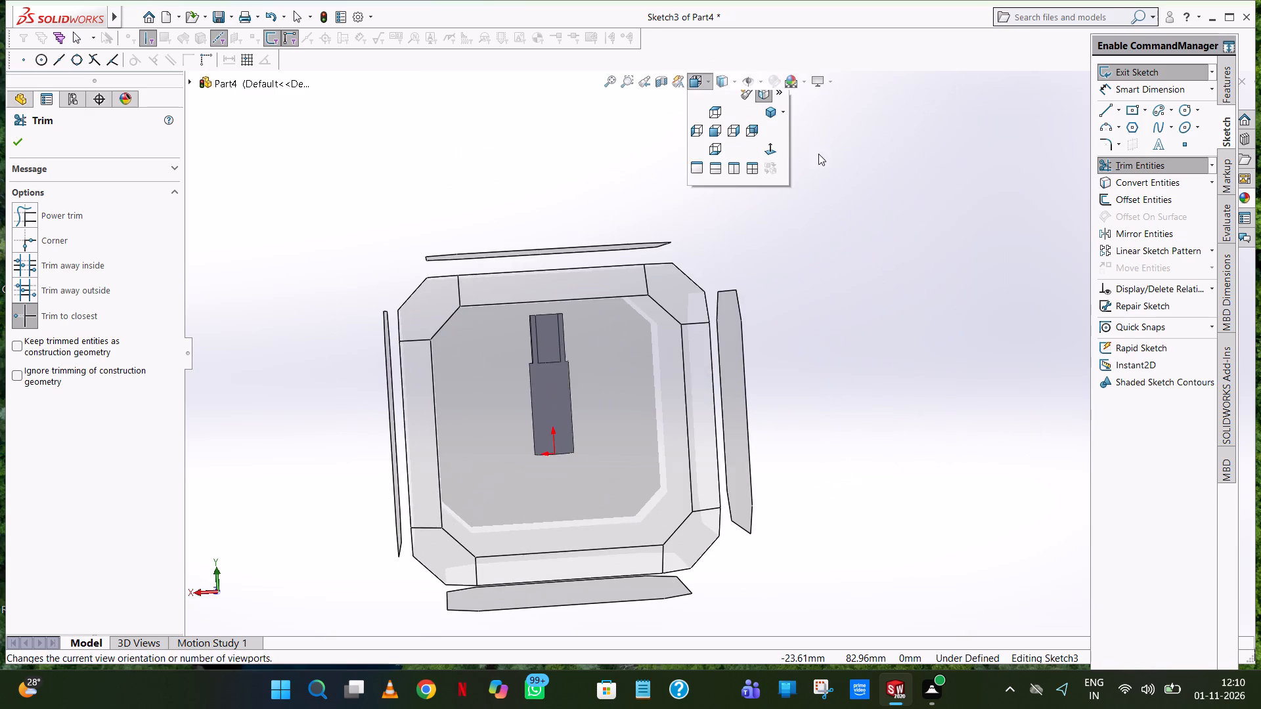
left_click(770, 156)
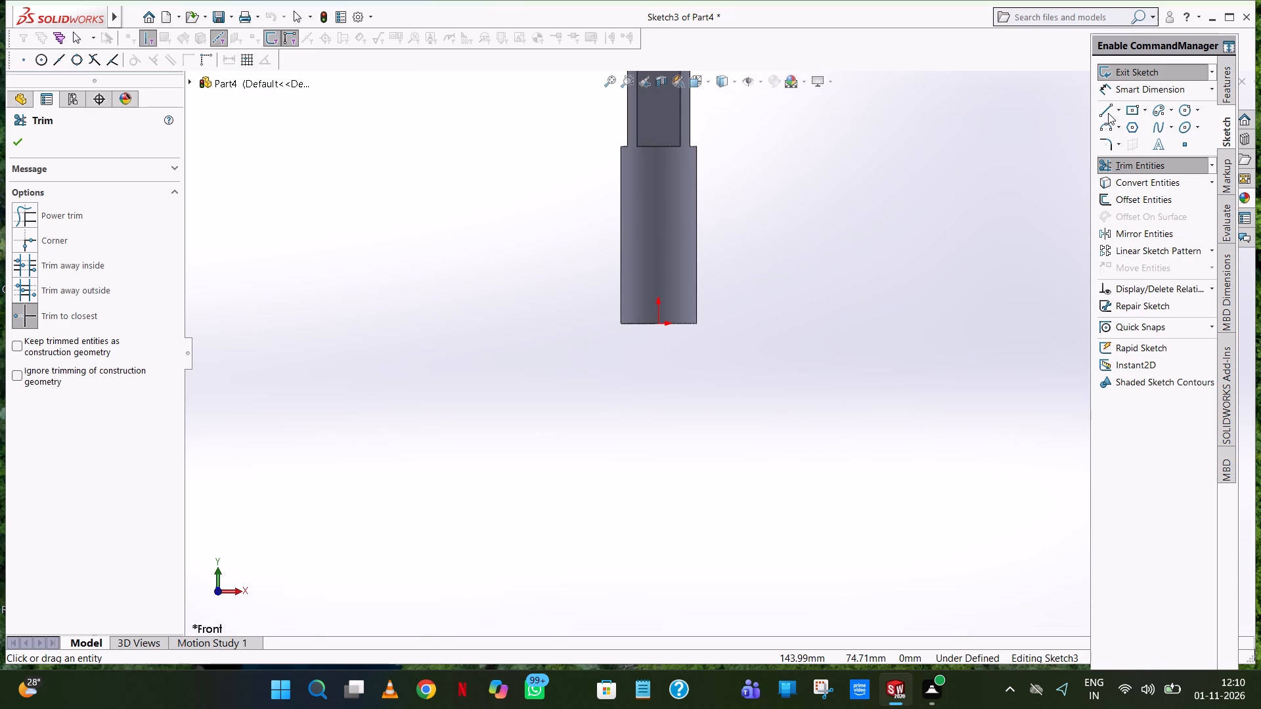
left_click(1108, 113)
left_click(659, 324)
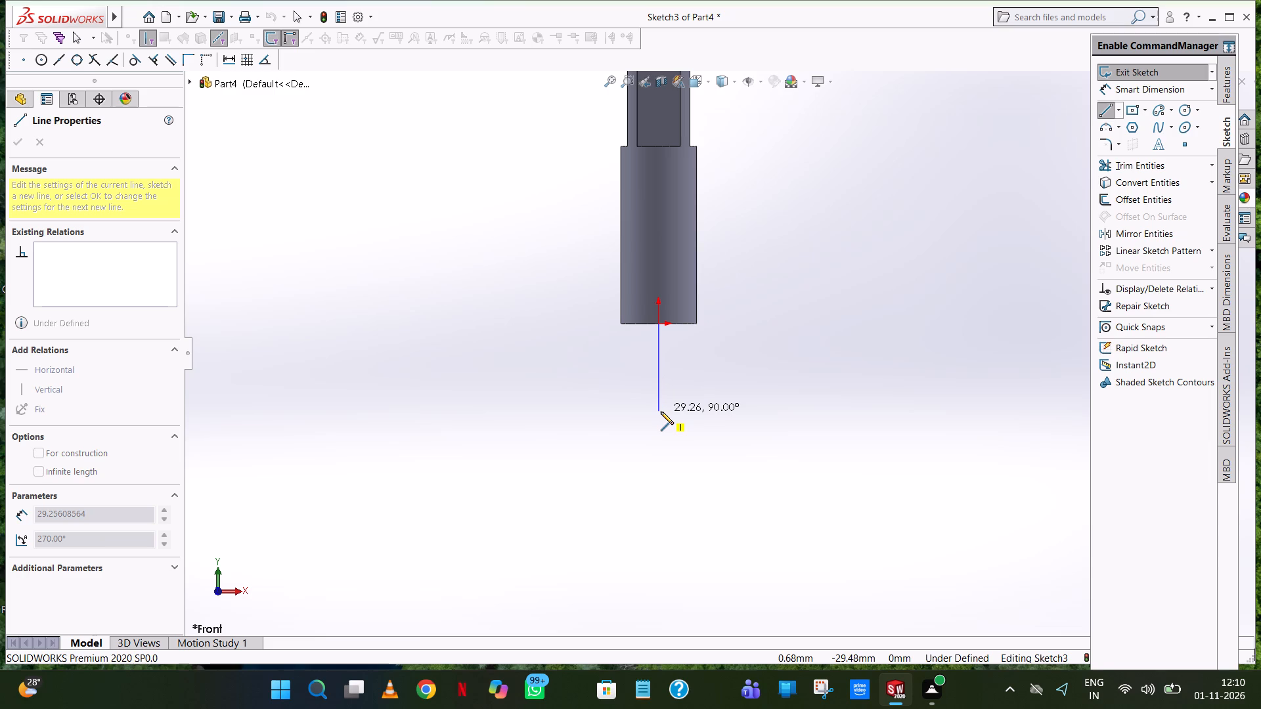
left_click(661, 412)
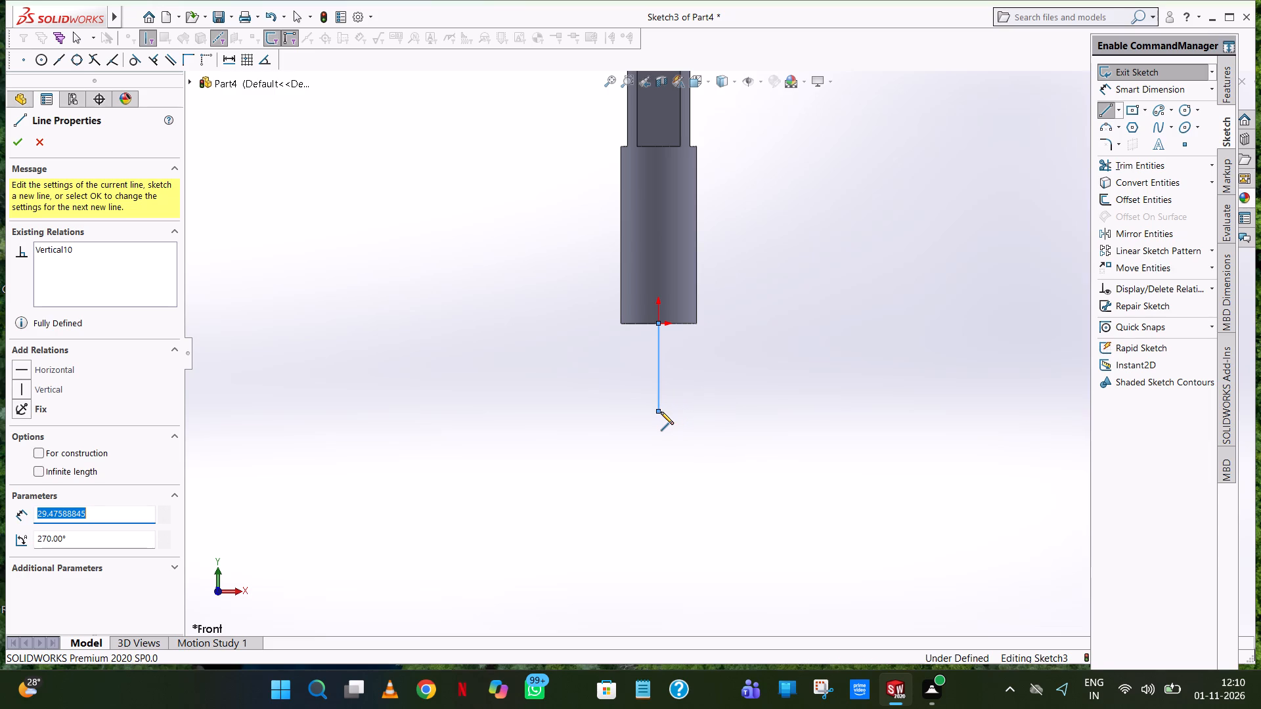
type("137.")
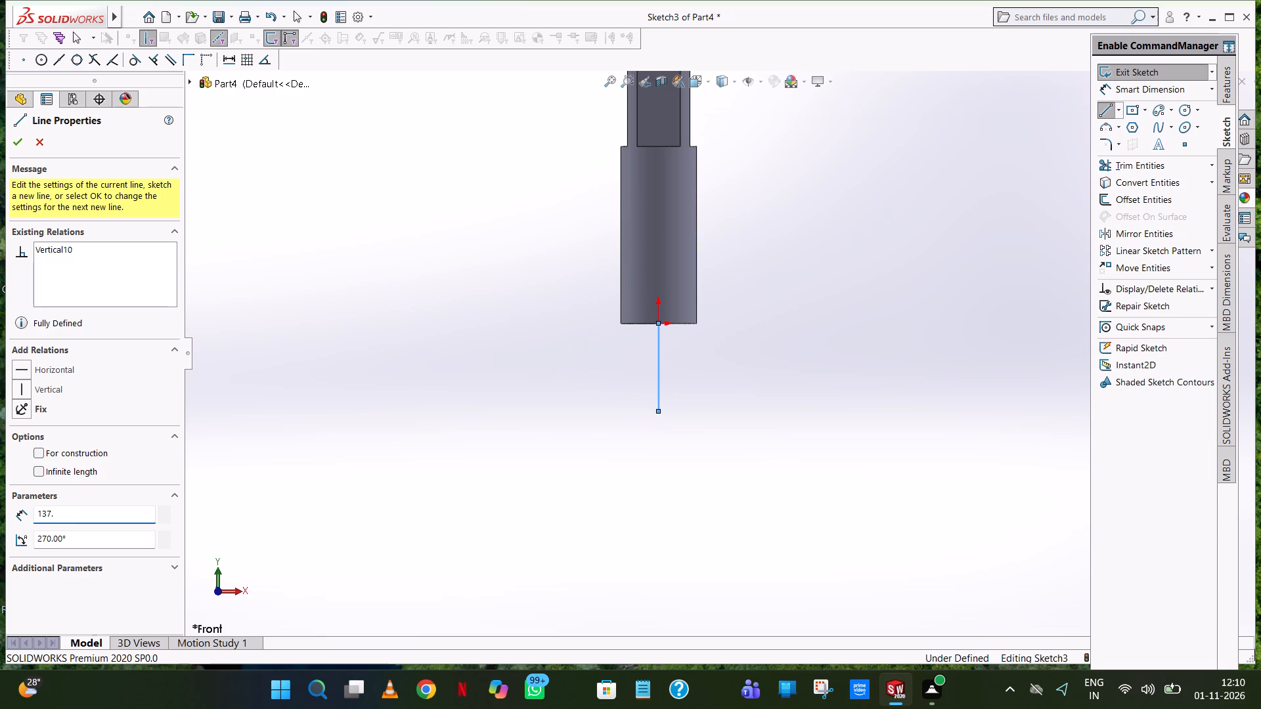
key("7")
key("minus")
type("59.3")
key("minus")
type("31")
key("Return")
right_click(363, 410)
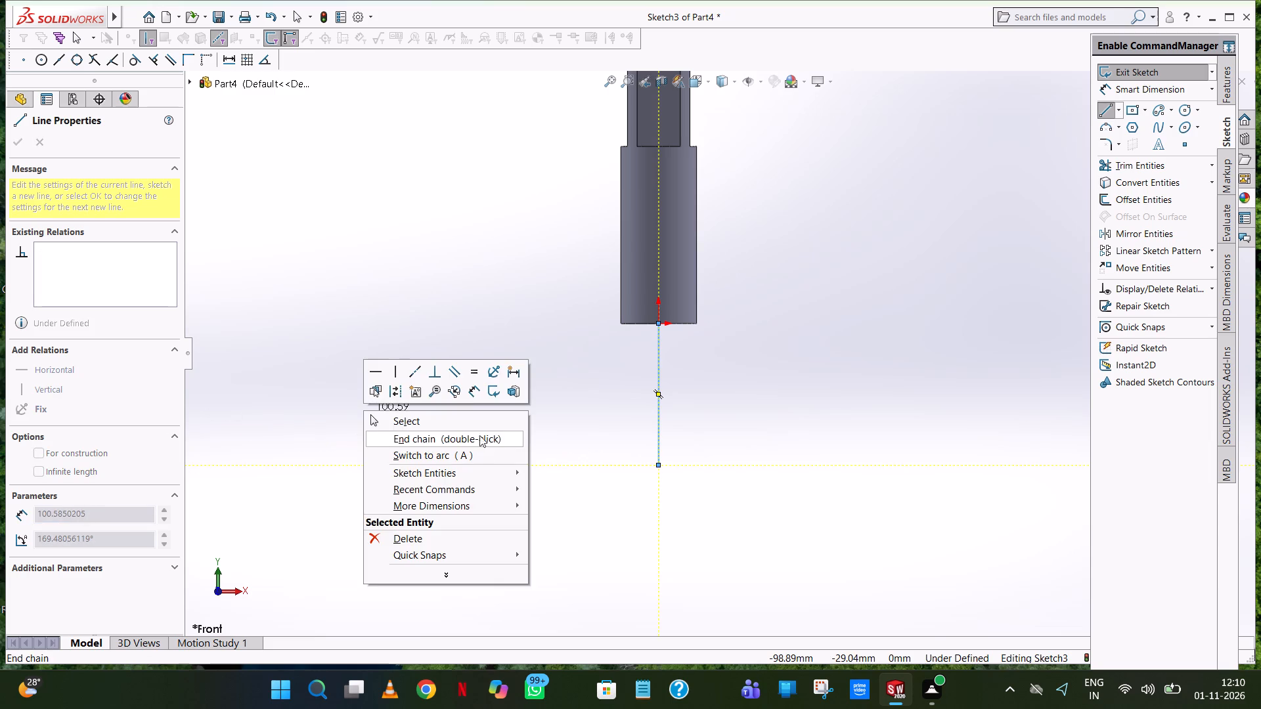
left_click(475, 421)
Set the vertical line's length to half, 47.40/2 mm.
left_click(662, 433)
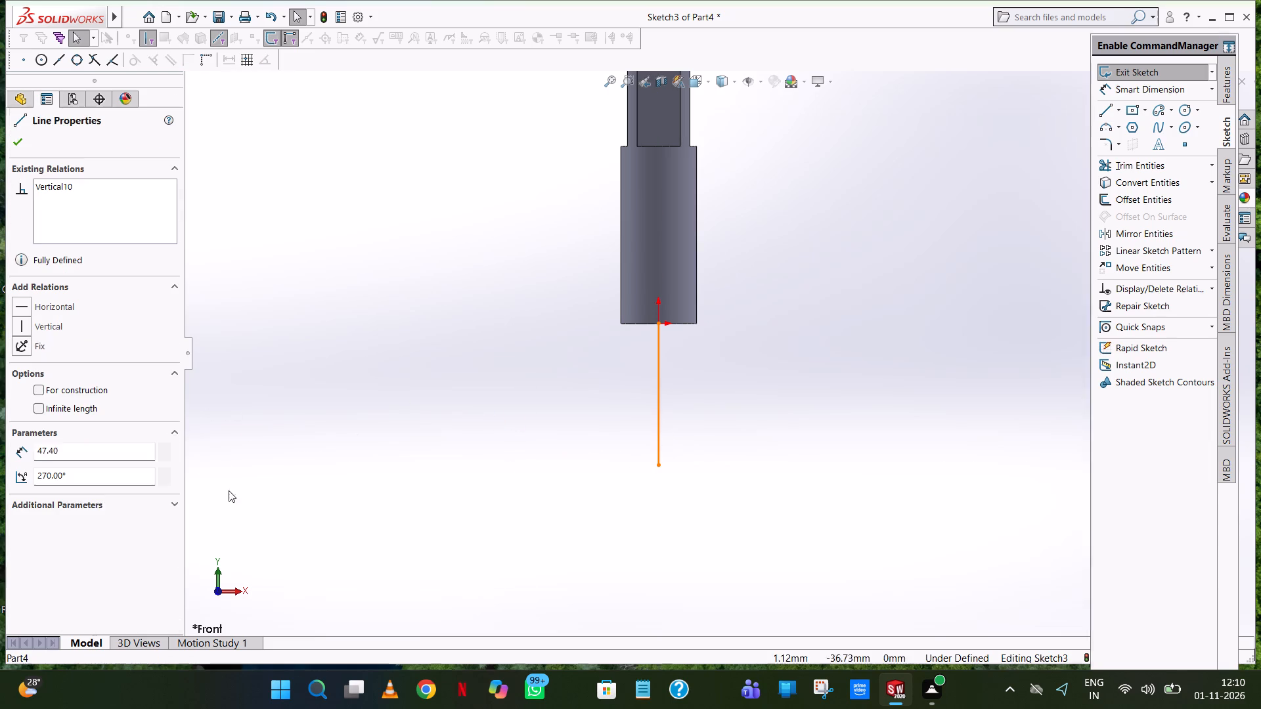
left_click(98, 453)
type("/2")
key("Return")
left_click(921, 263)
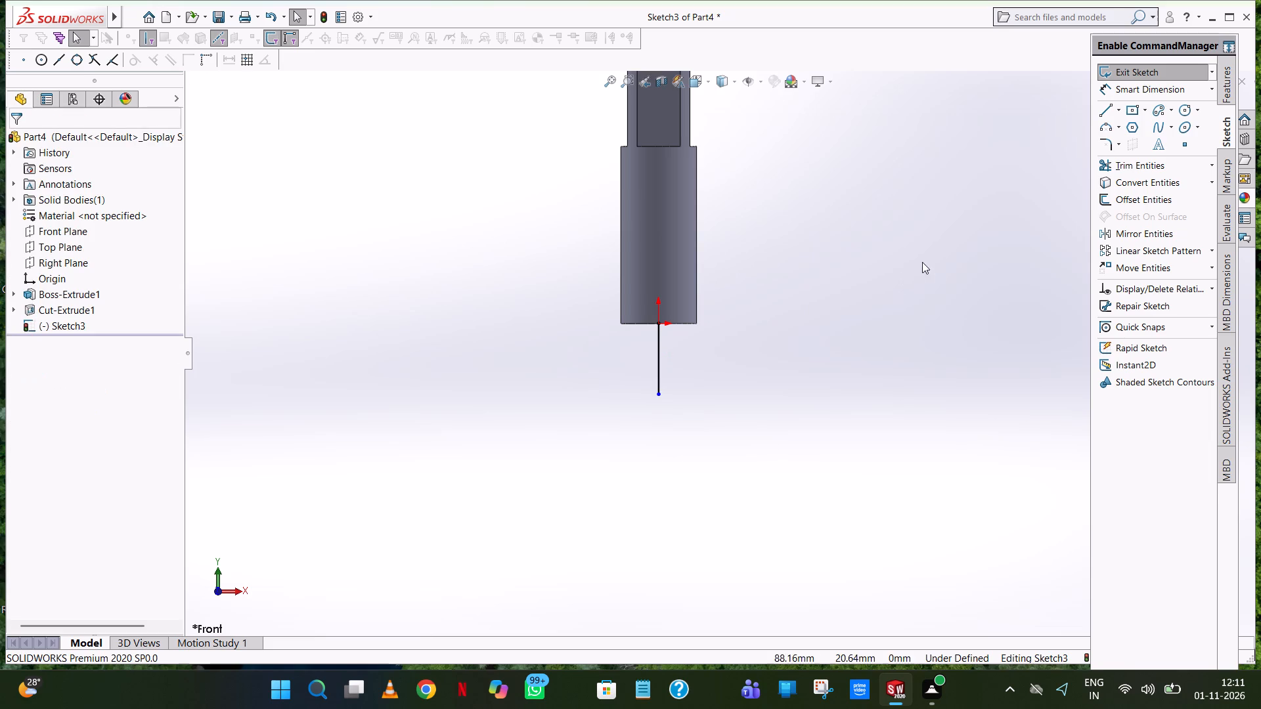
Draw a horizontal line from the vertical line's lower end toward +X with length 33.6/2 (16.80 mm).
left_click(1109, 108)
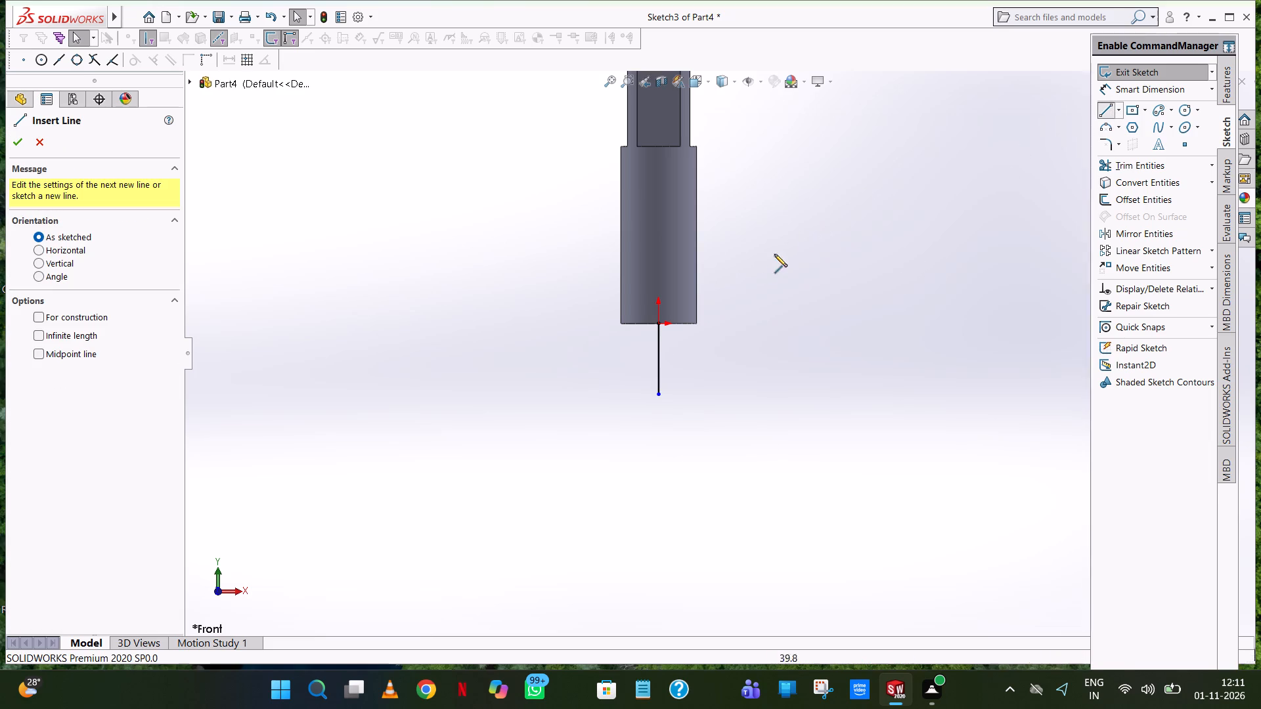
left_click(661, 395)
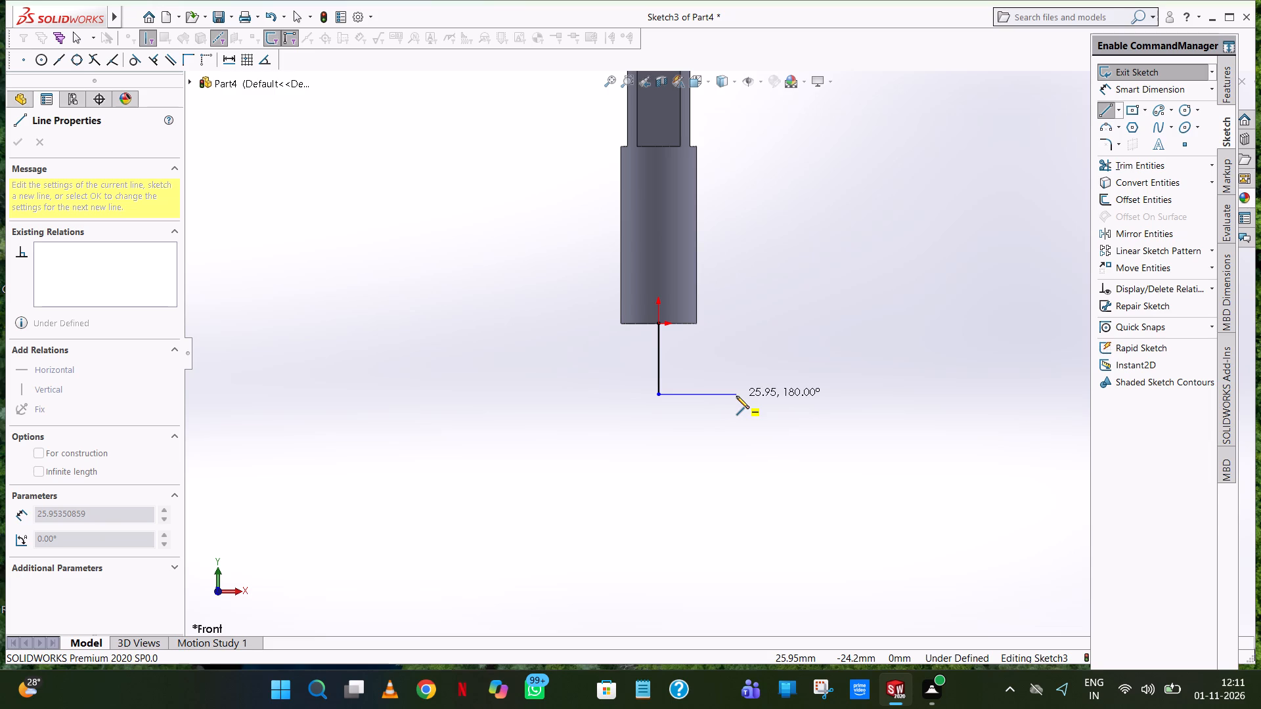
left_click(736, 396)
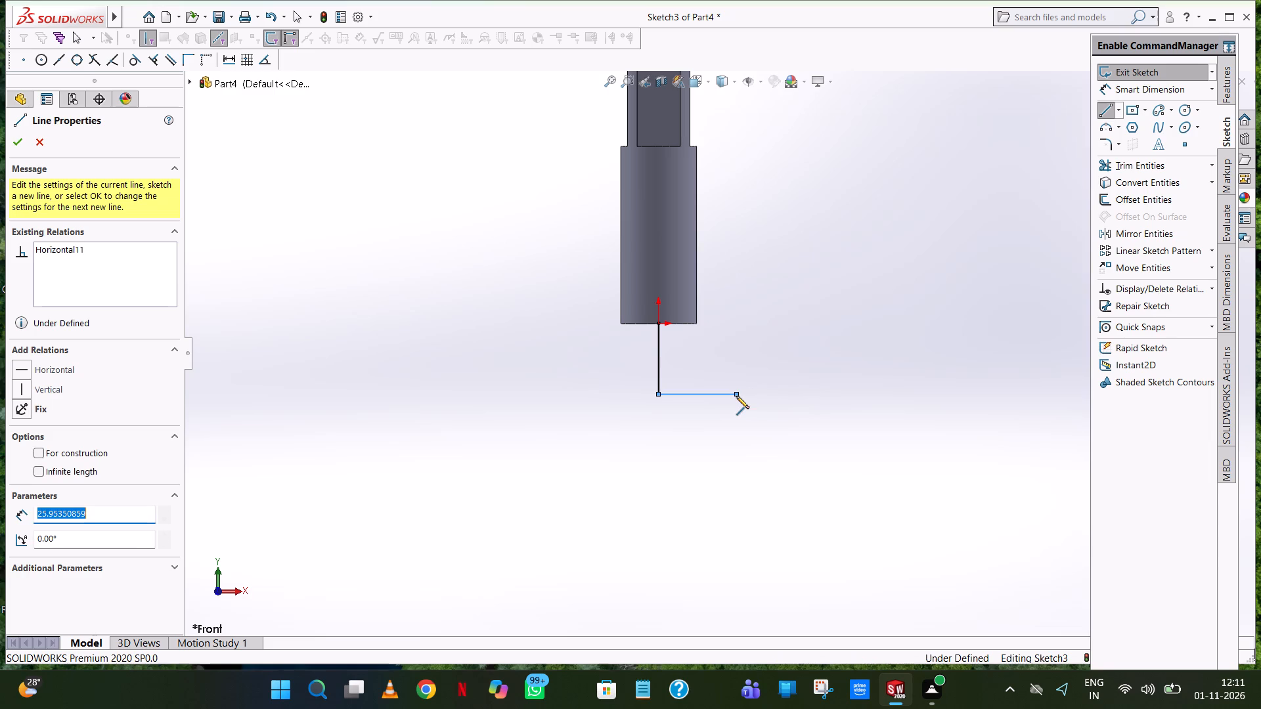
type("33.")
type("6/2")
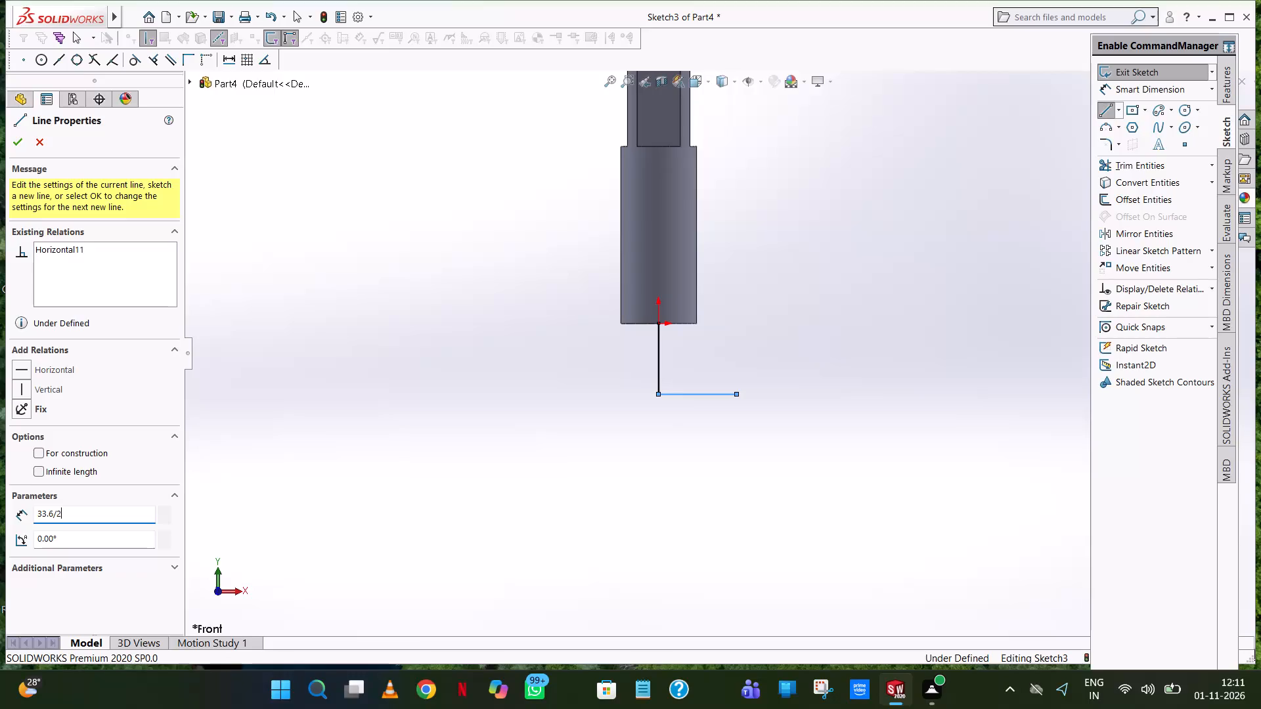
key("Return")
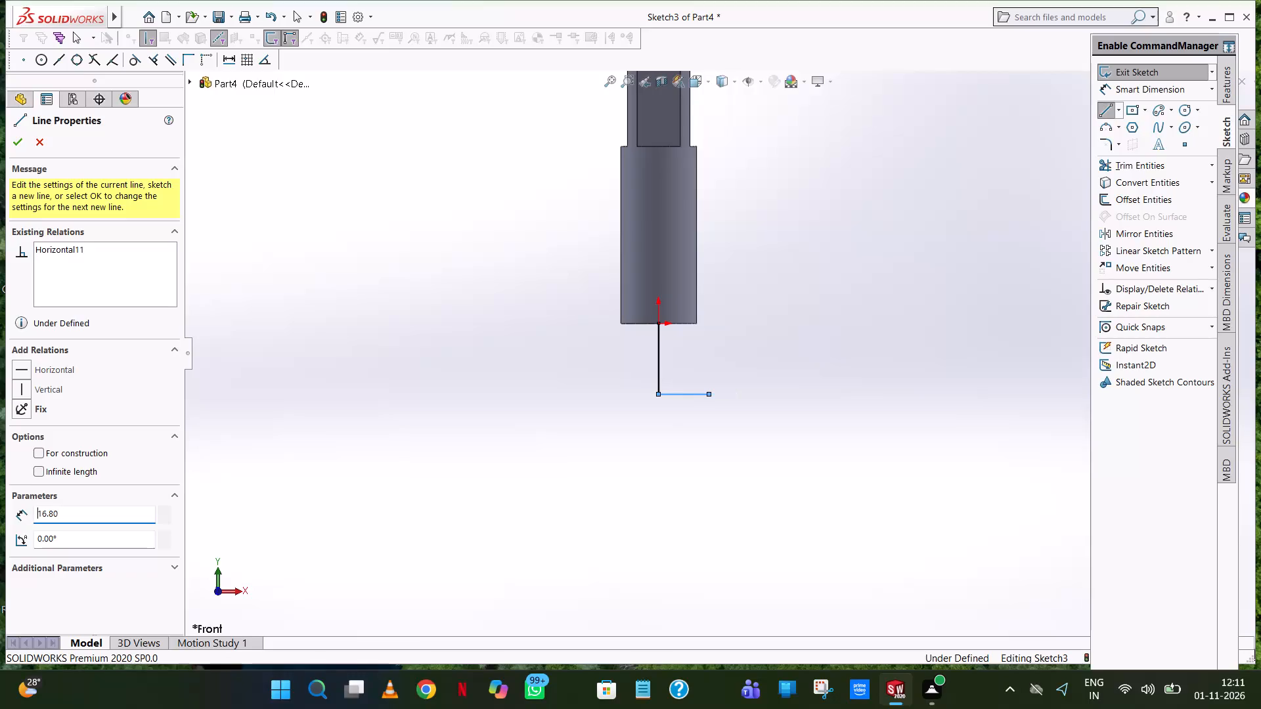
scroll(736, 396, "up", 1)
right_click(736, 396)
left_click(776, 398)
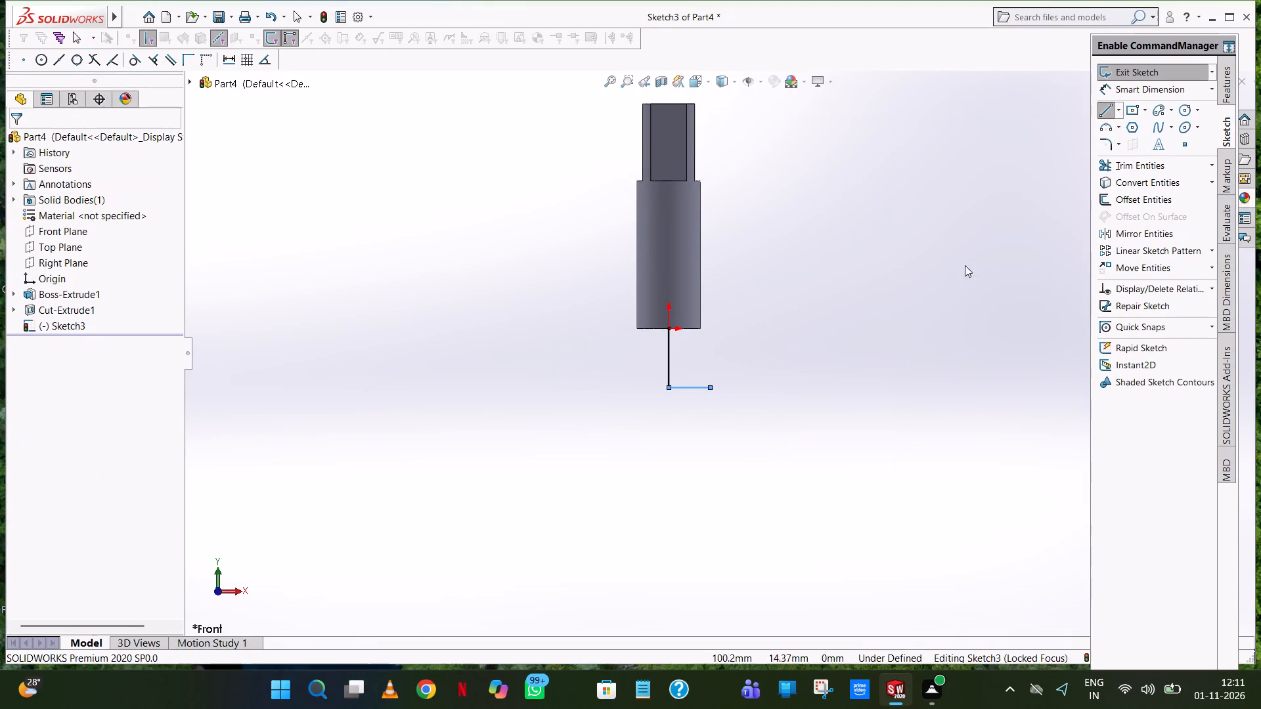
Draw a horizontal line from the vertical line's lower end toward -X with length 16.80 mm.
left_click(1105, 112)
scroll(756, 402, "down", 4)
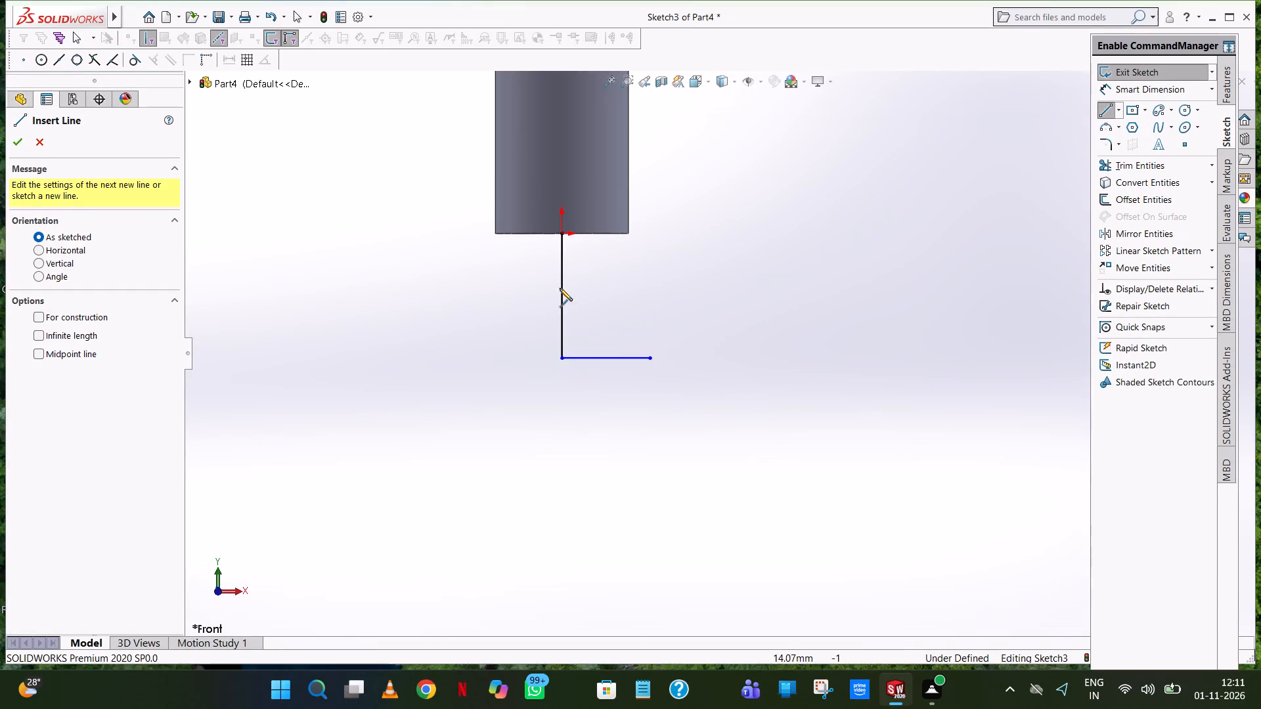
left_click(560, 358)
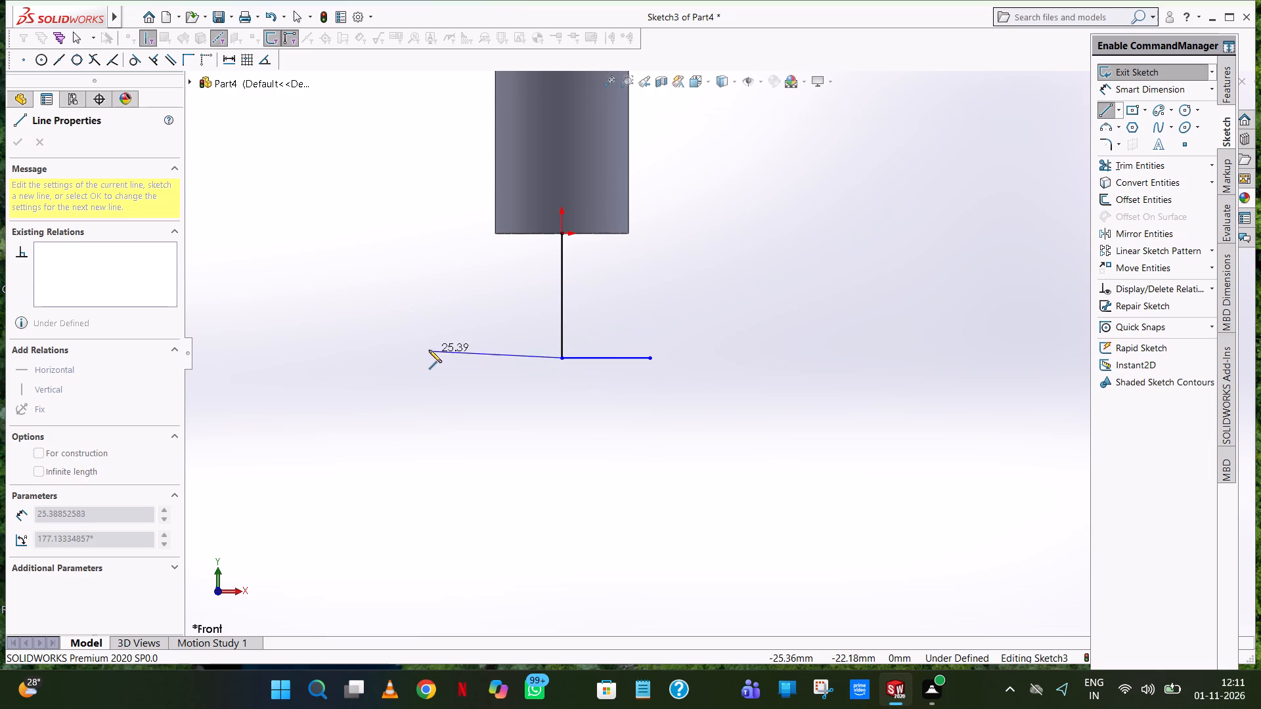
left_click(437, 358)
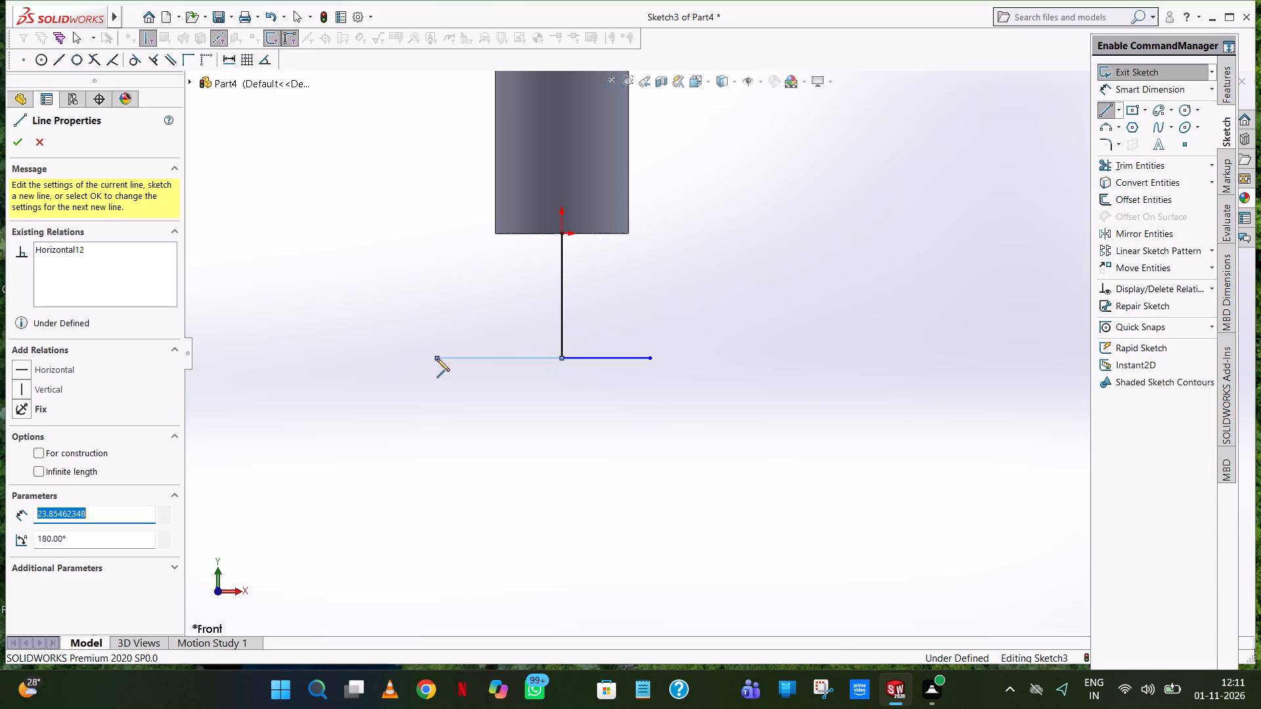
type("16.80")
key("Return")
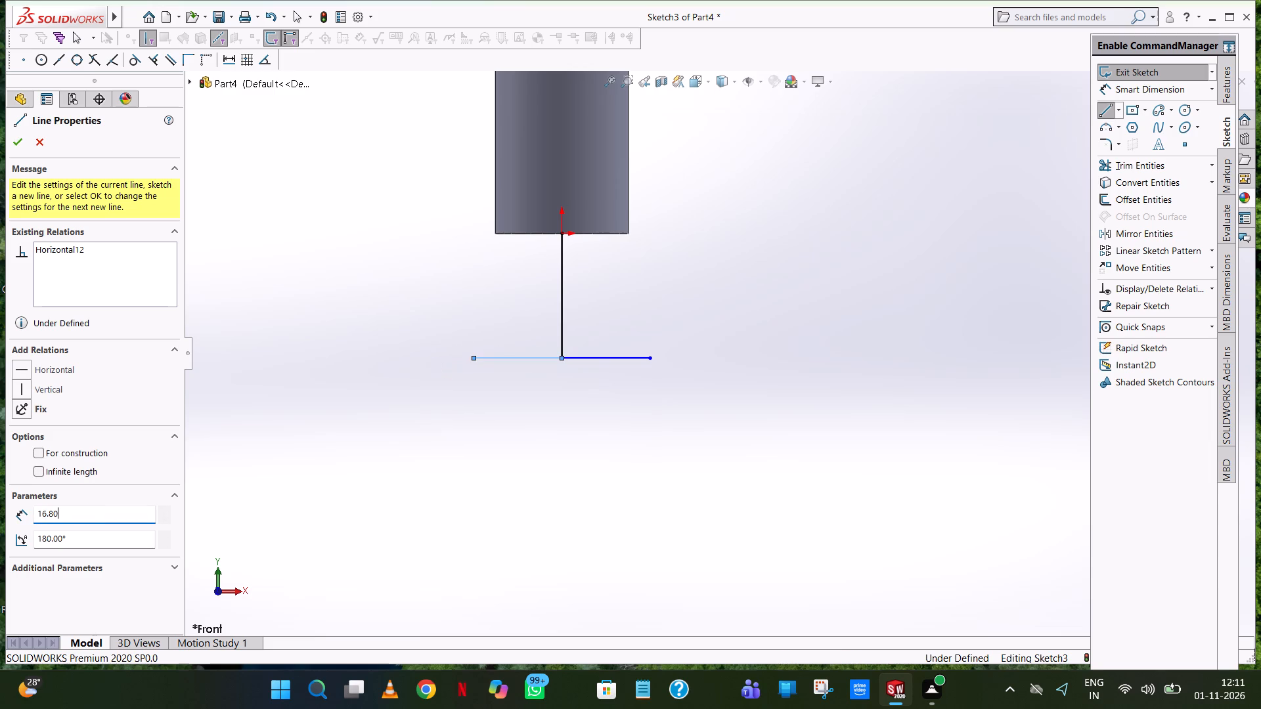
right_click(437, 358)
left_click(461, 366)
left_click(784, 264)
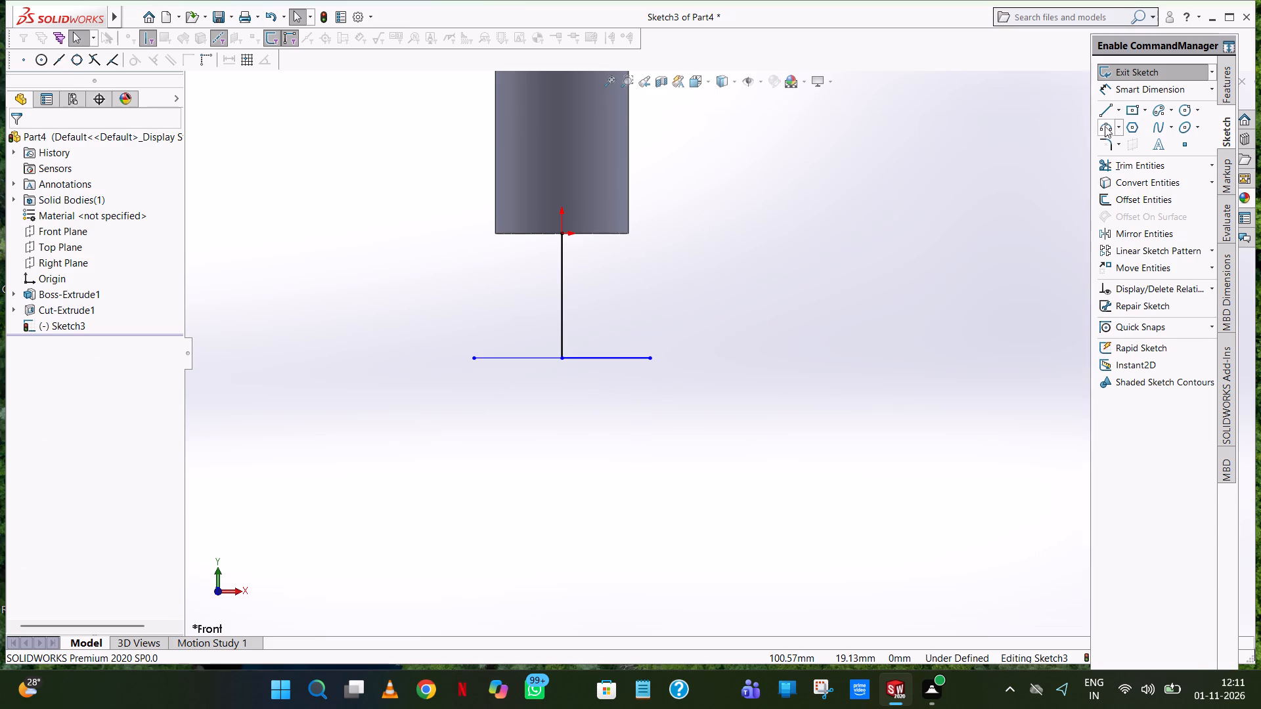
Draw a circle centred on the vertical line's lower end with radius 50.8/2 (25.40 mm).
left_click(1186, 106)
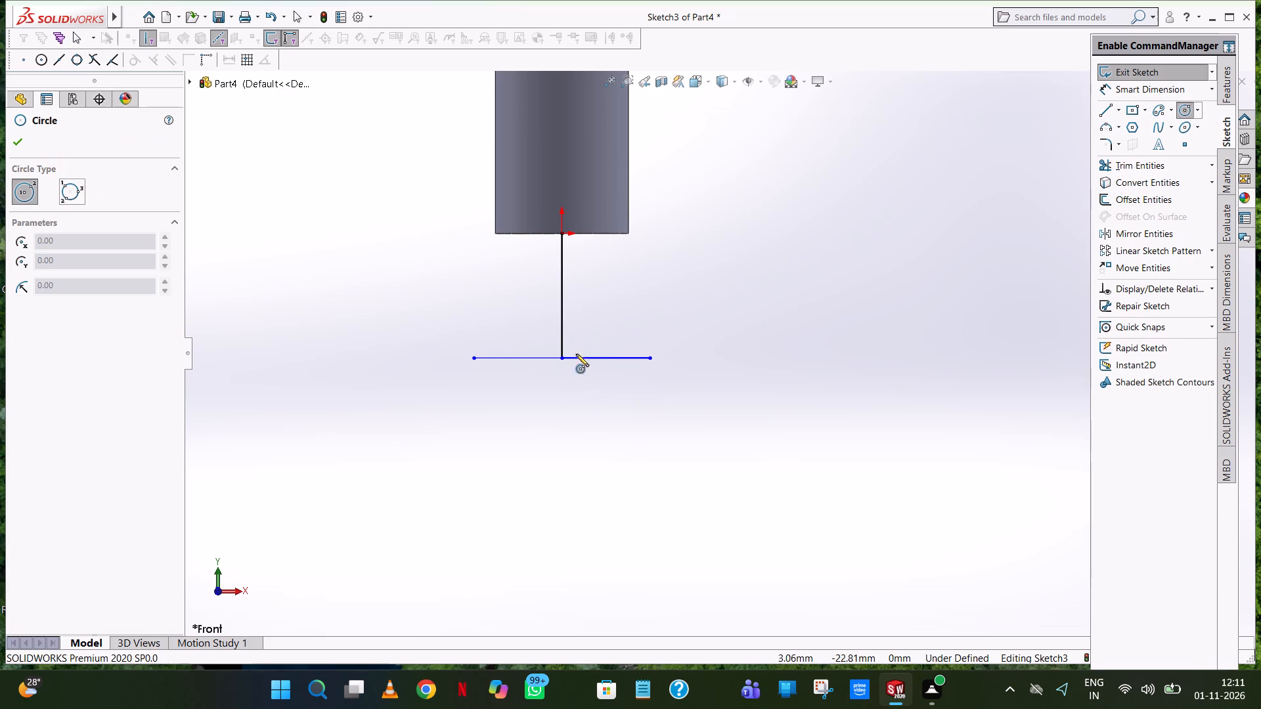
left_click(560, 360)
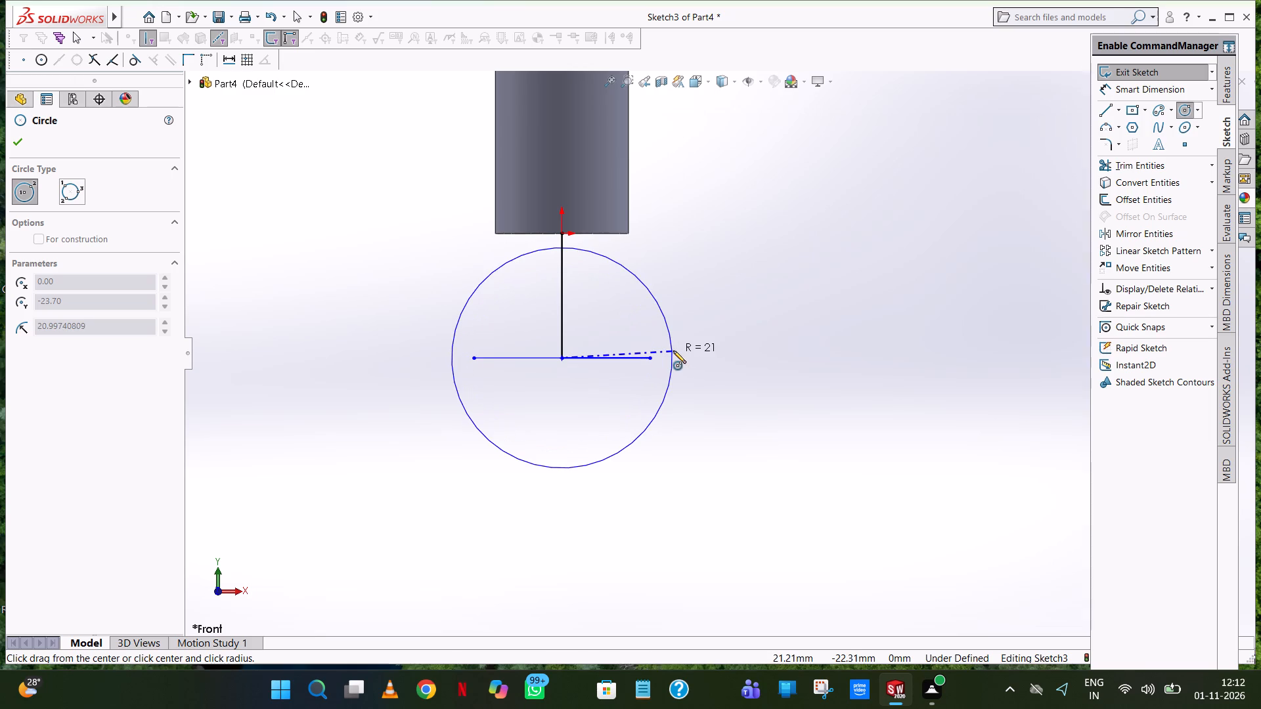
left_click(673, 351)
type("50.8")
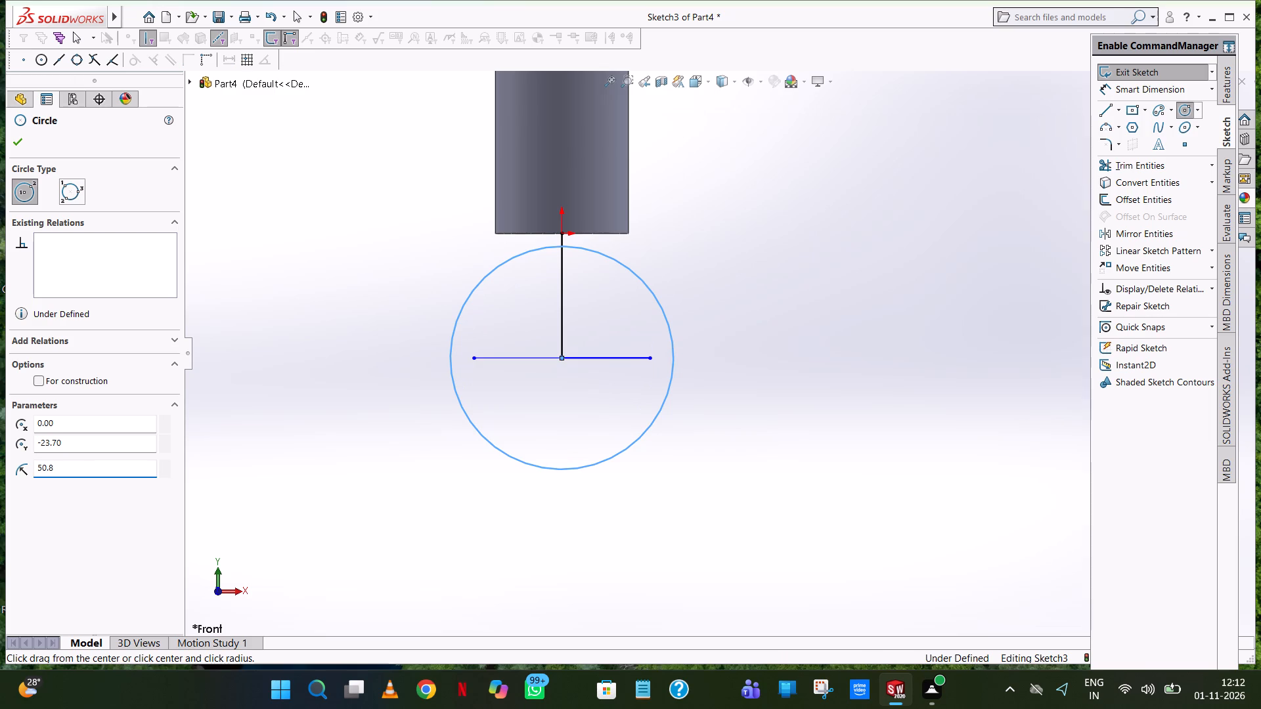
key("slash")
key("2")
key("Return")
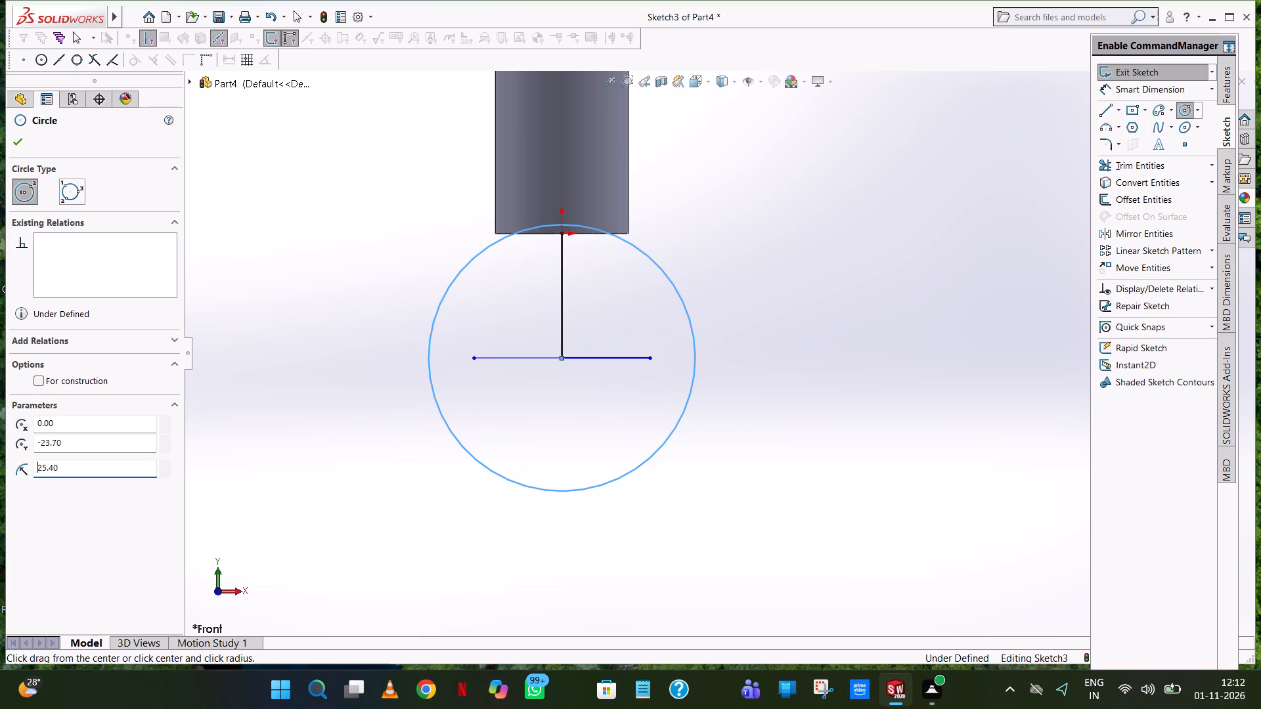
left_click(19, 142)
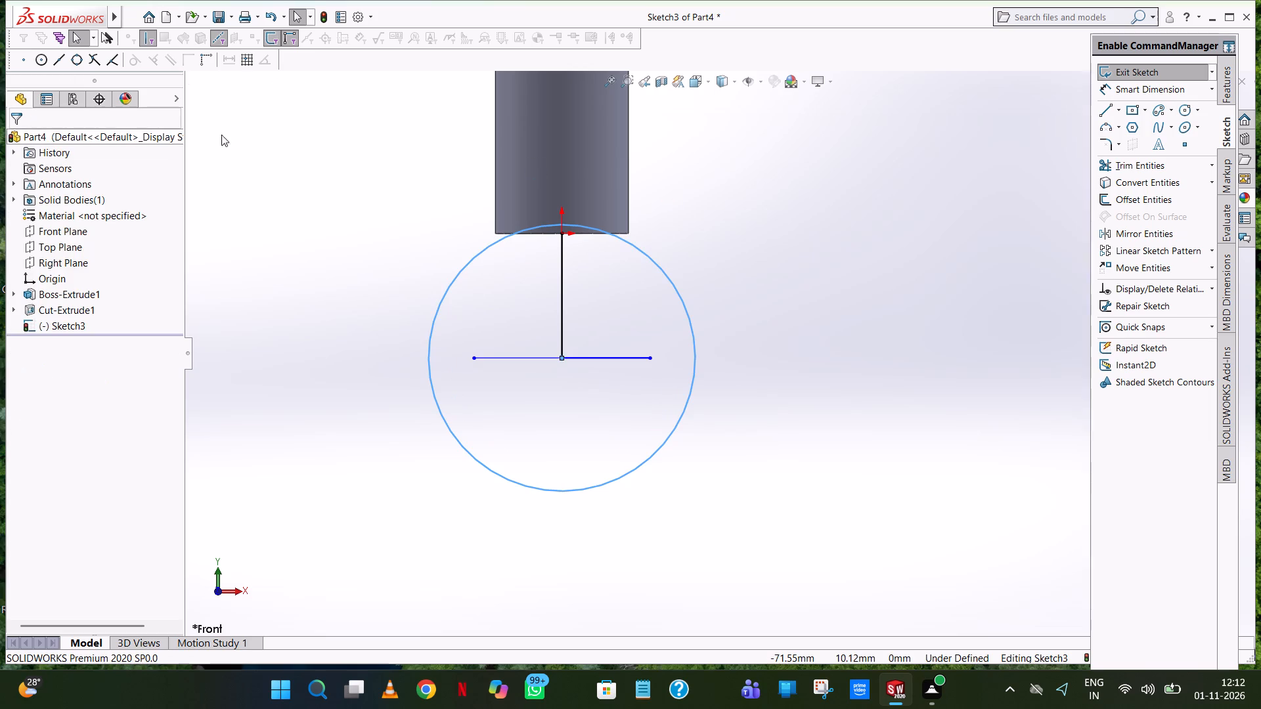
left_click(311, 150)
Trim away both short horizontal lines inside the circle.
left_click(1107, 104)
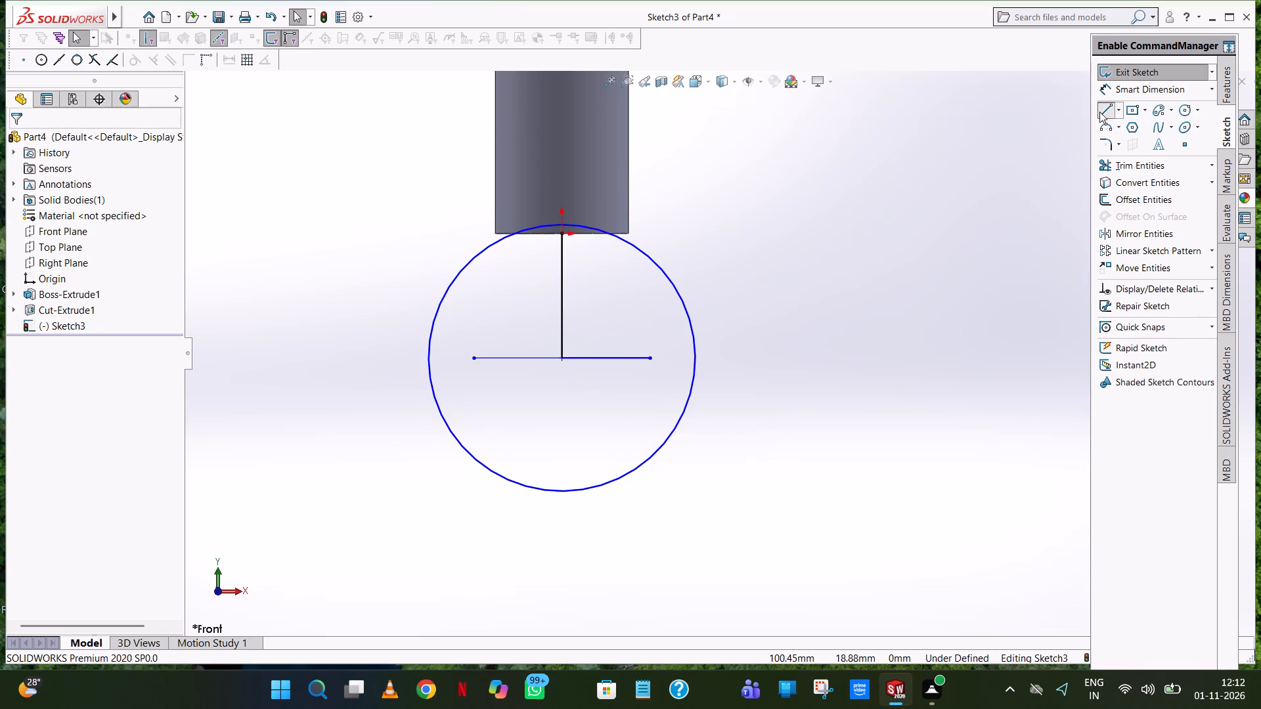
left_click(1155, 169)
left_click(648, 359)
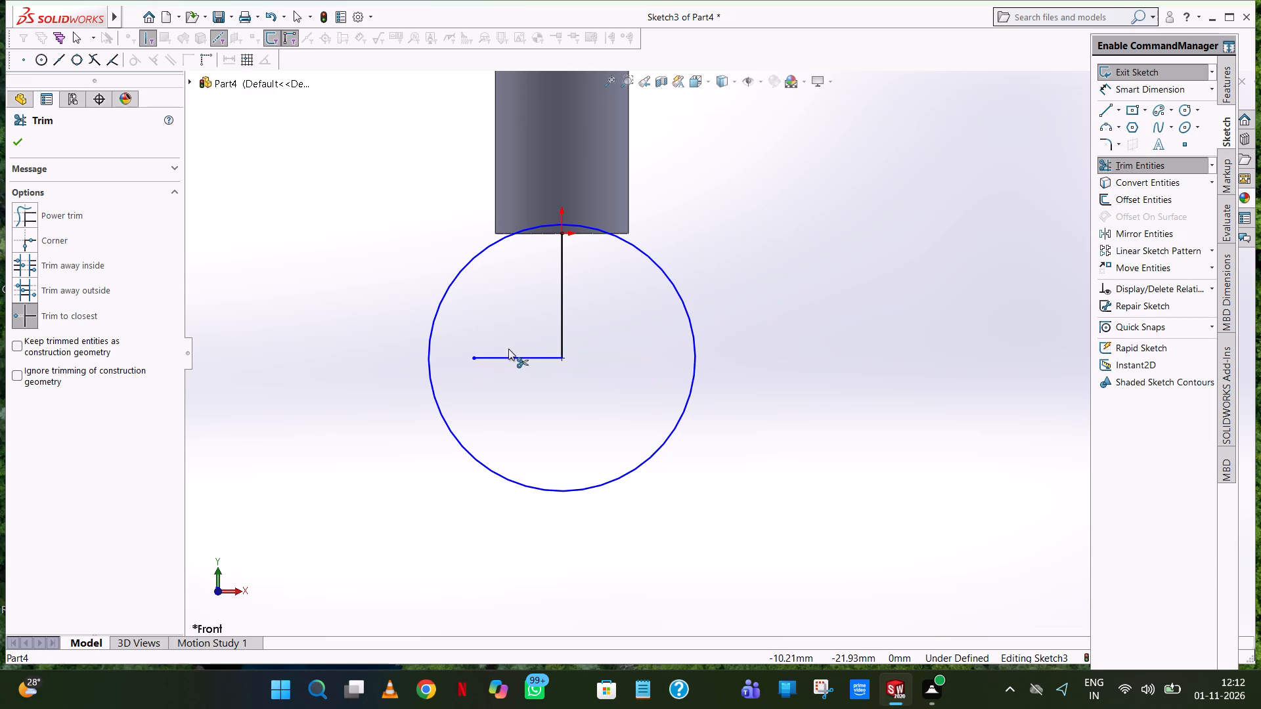
left_click(499, 362)
left_click(509, 353)
left_click(511, 358)
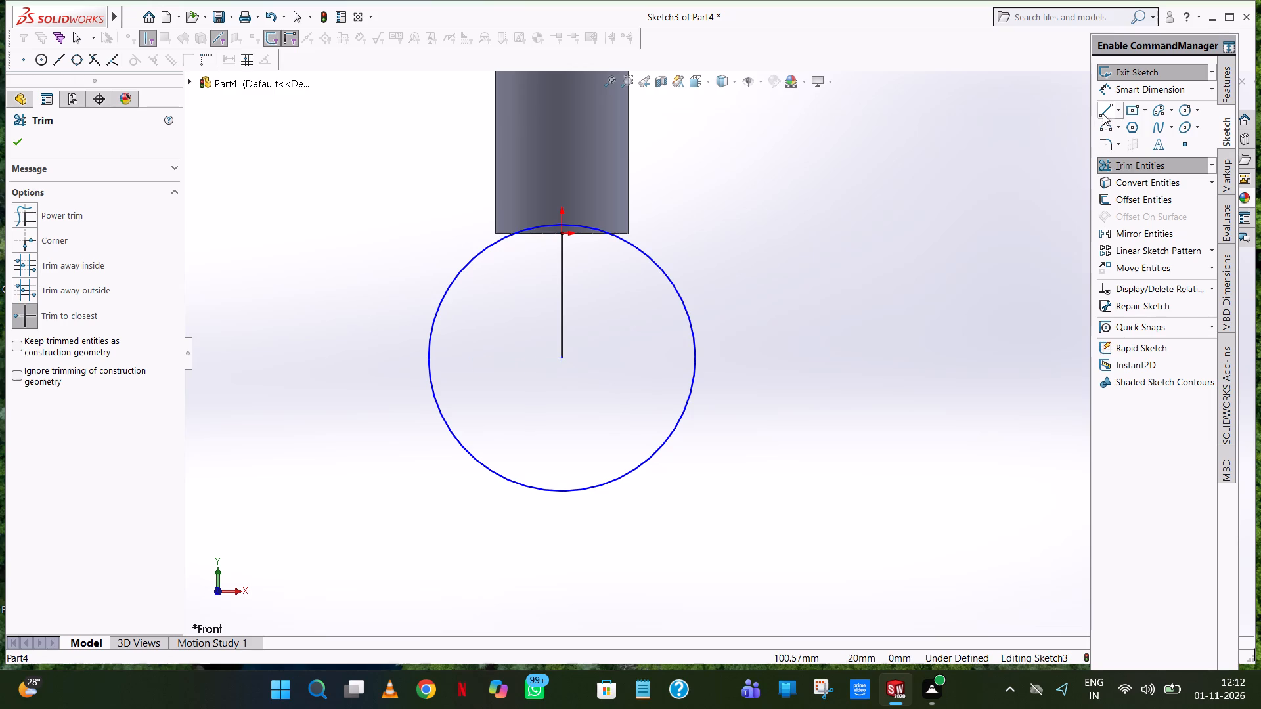
Draw a horizontal line across the circle's full diameter, between its two opposite quadrant points.
left_click(1099, 110)
left_click(428, 356)
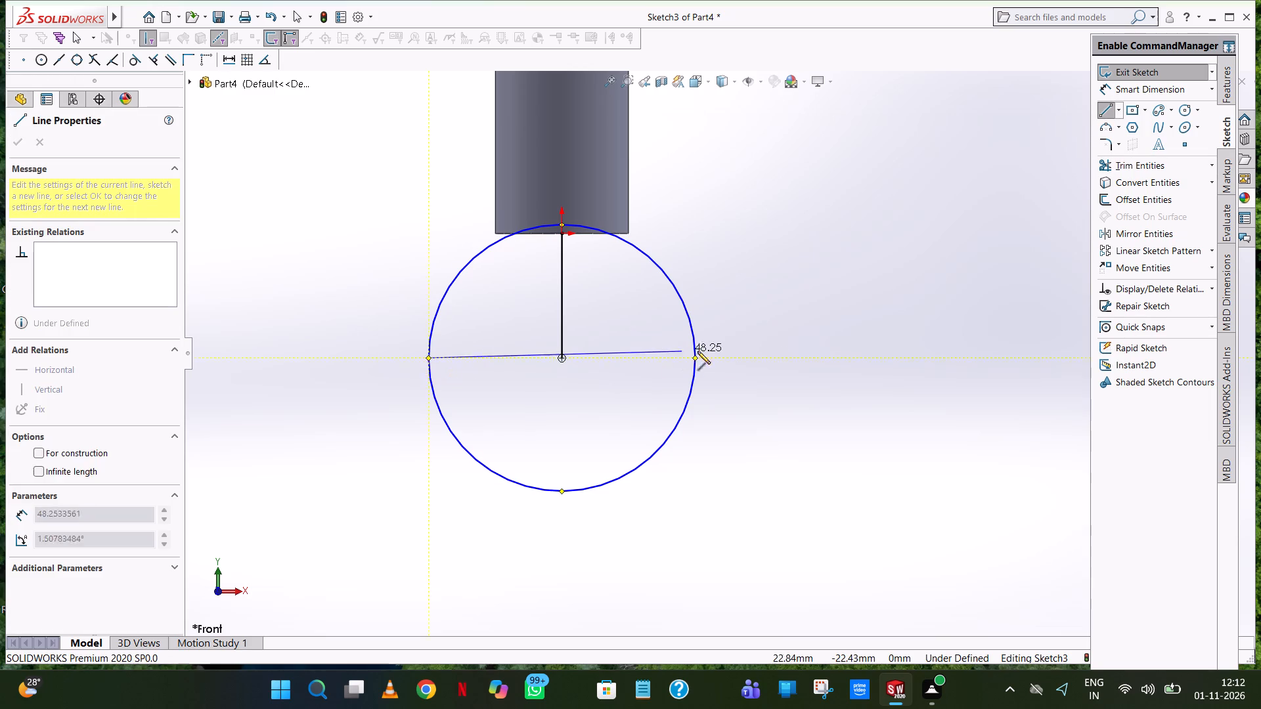
left_click(696, 357)
right_click(696, 357)
left_click(769, 364)
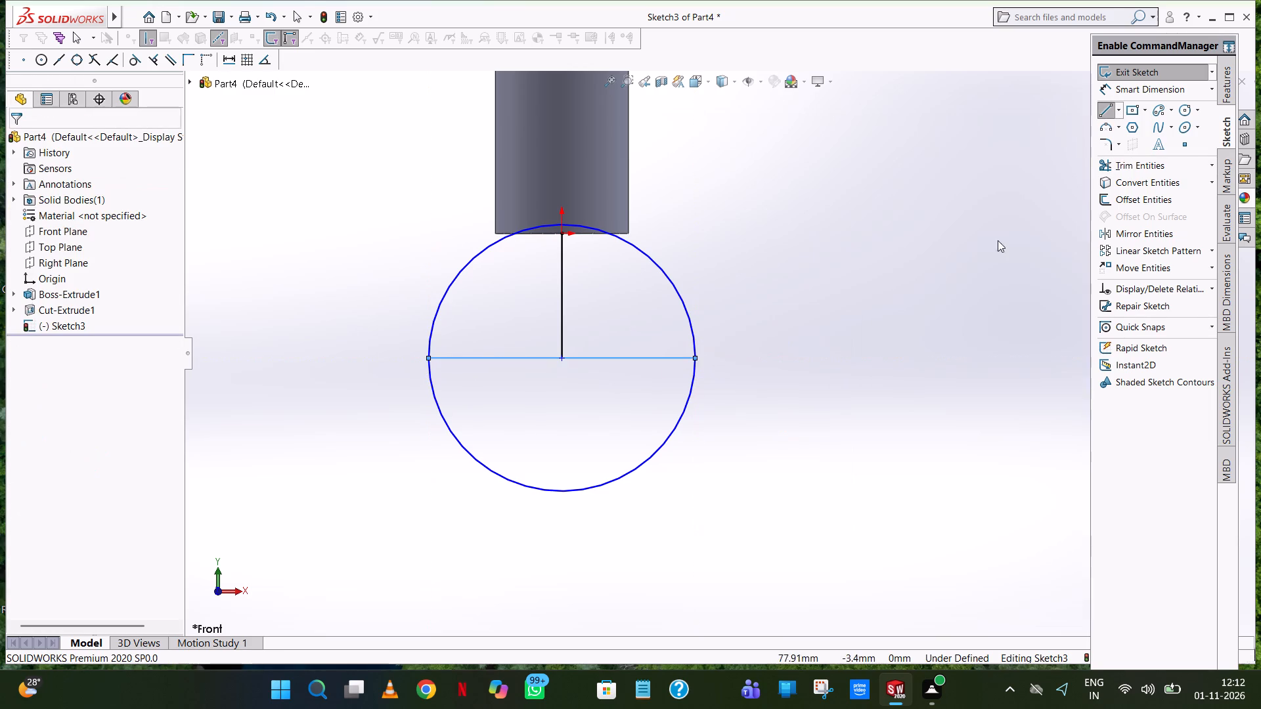
Trim away the circle's upper half and the vertical line, leaving a closed lower semicircle.
left_click(1137, 161)
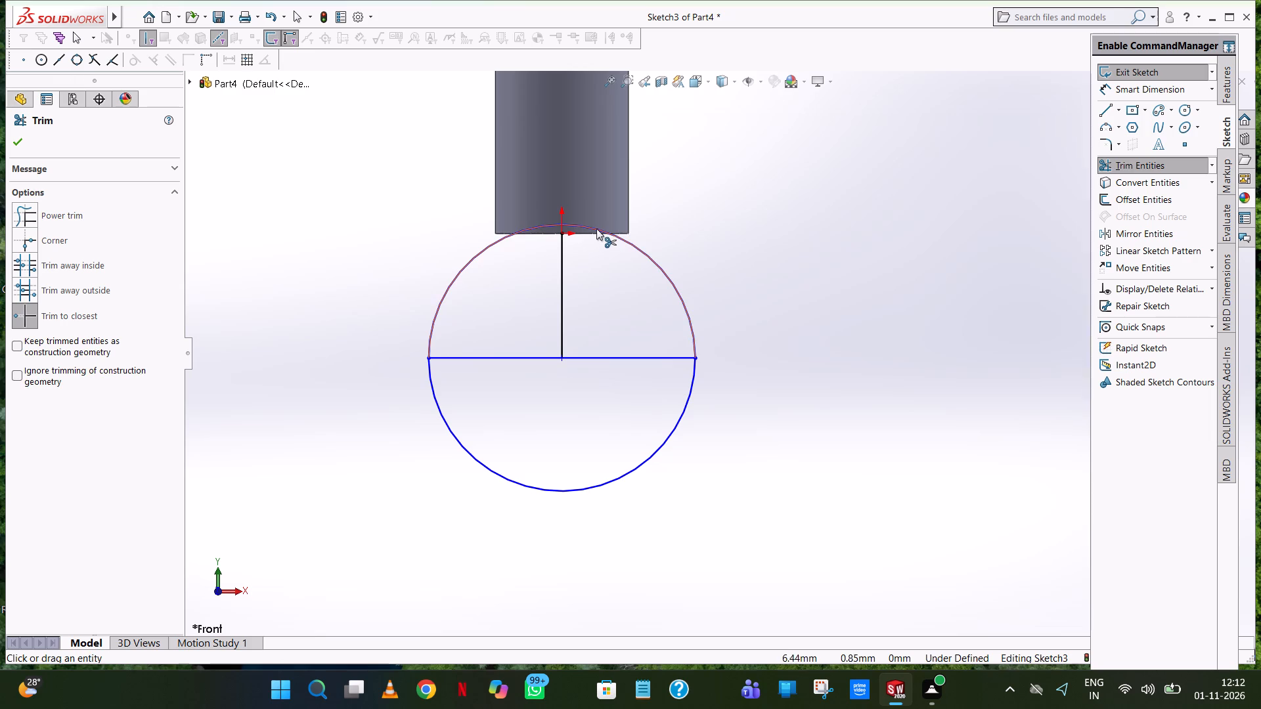
left_click(597, 228)
left_click(563, 294)
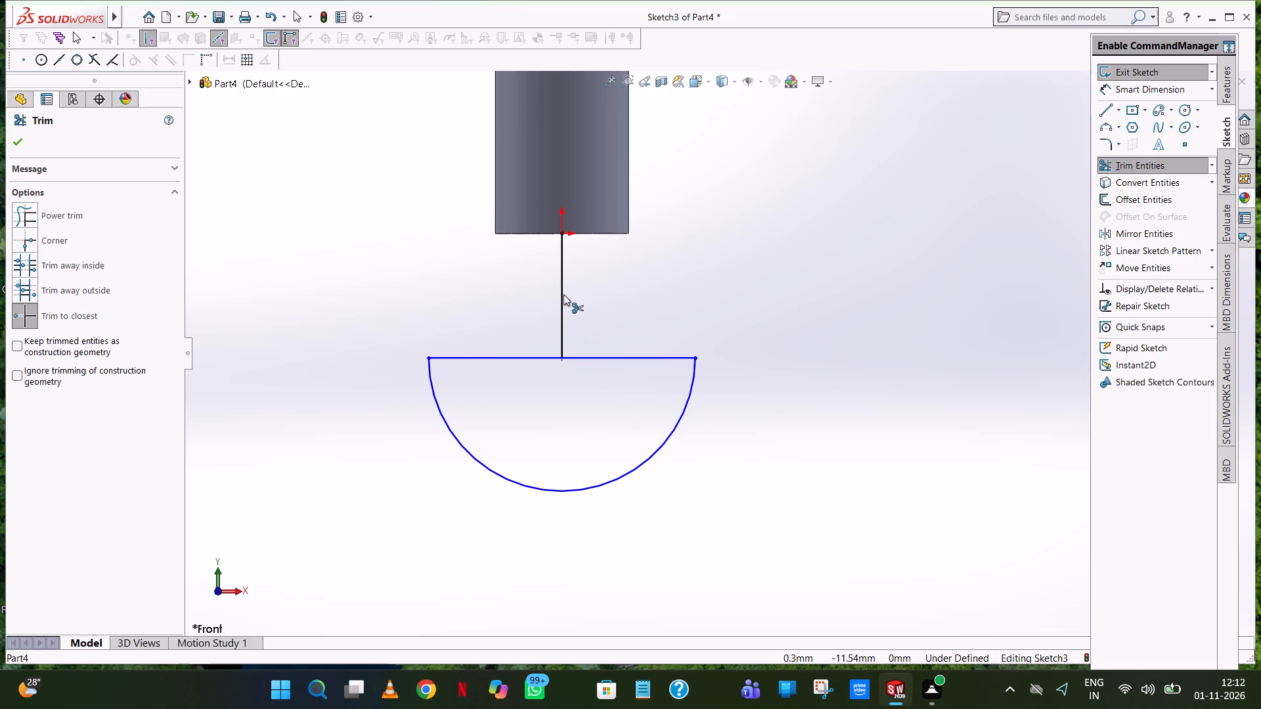
left_click(15, 138)
left_click(856, 171)
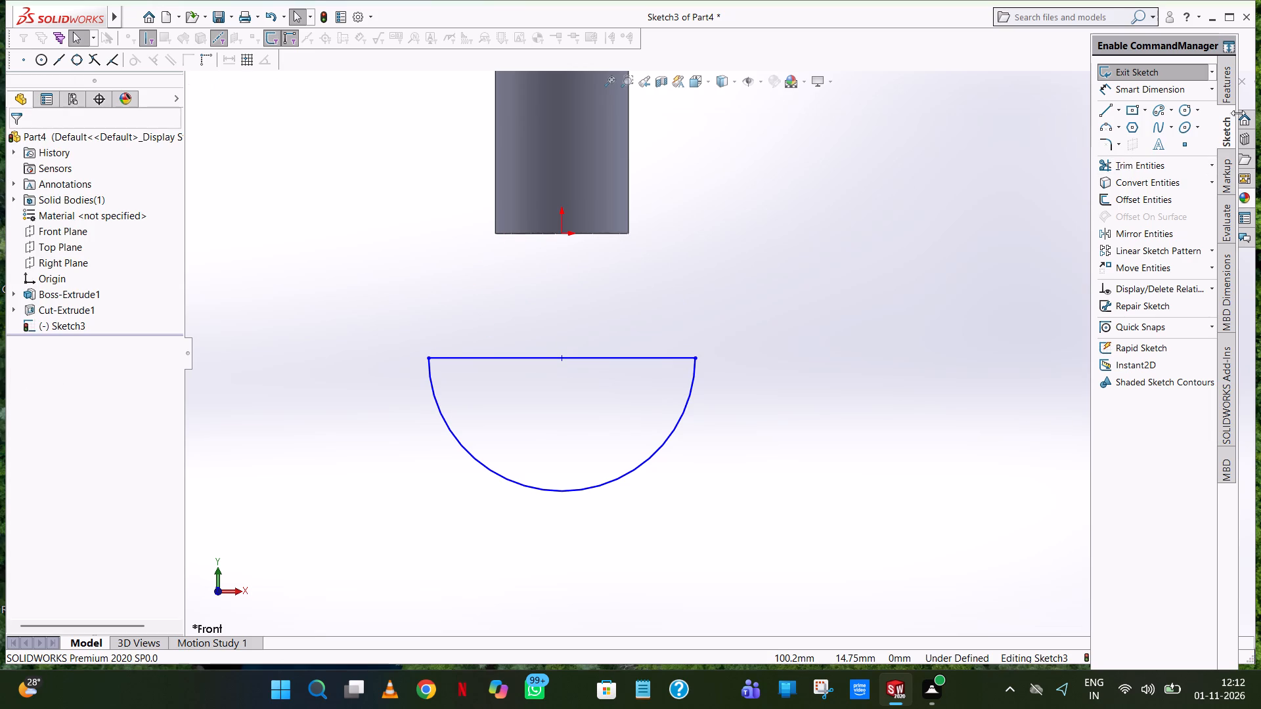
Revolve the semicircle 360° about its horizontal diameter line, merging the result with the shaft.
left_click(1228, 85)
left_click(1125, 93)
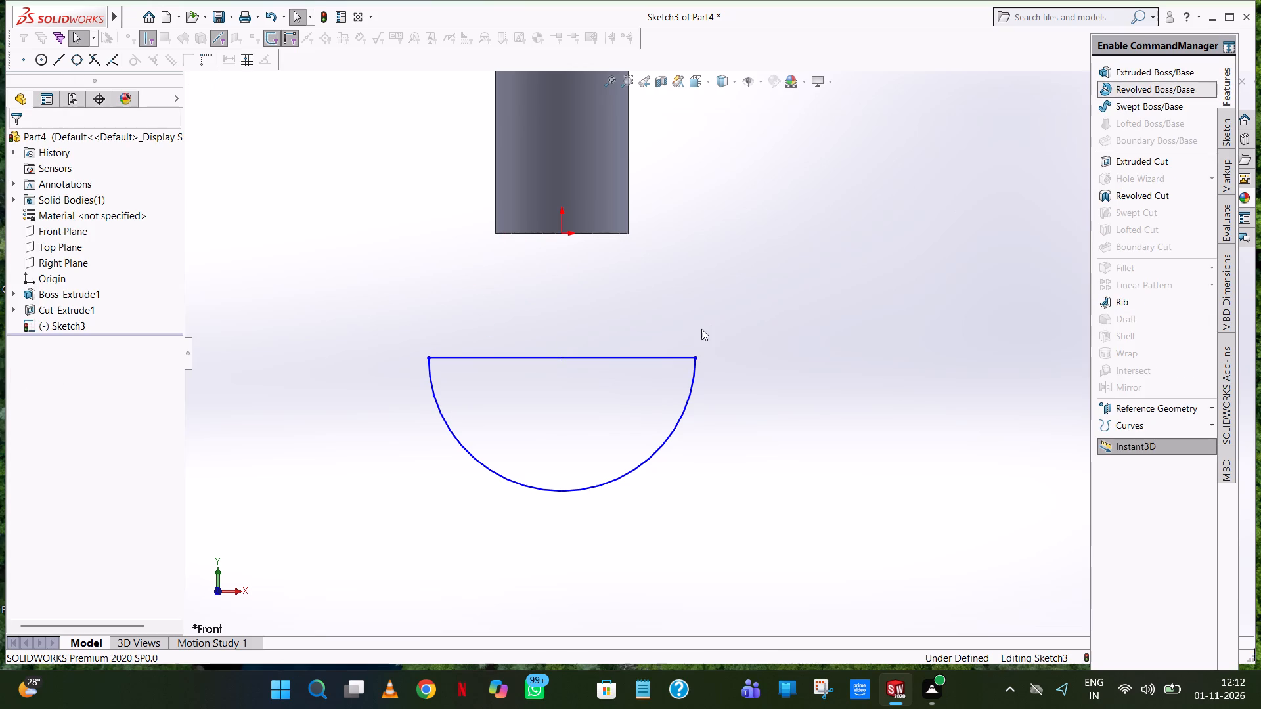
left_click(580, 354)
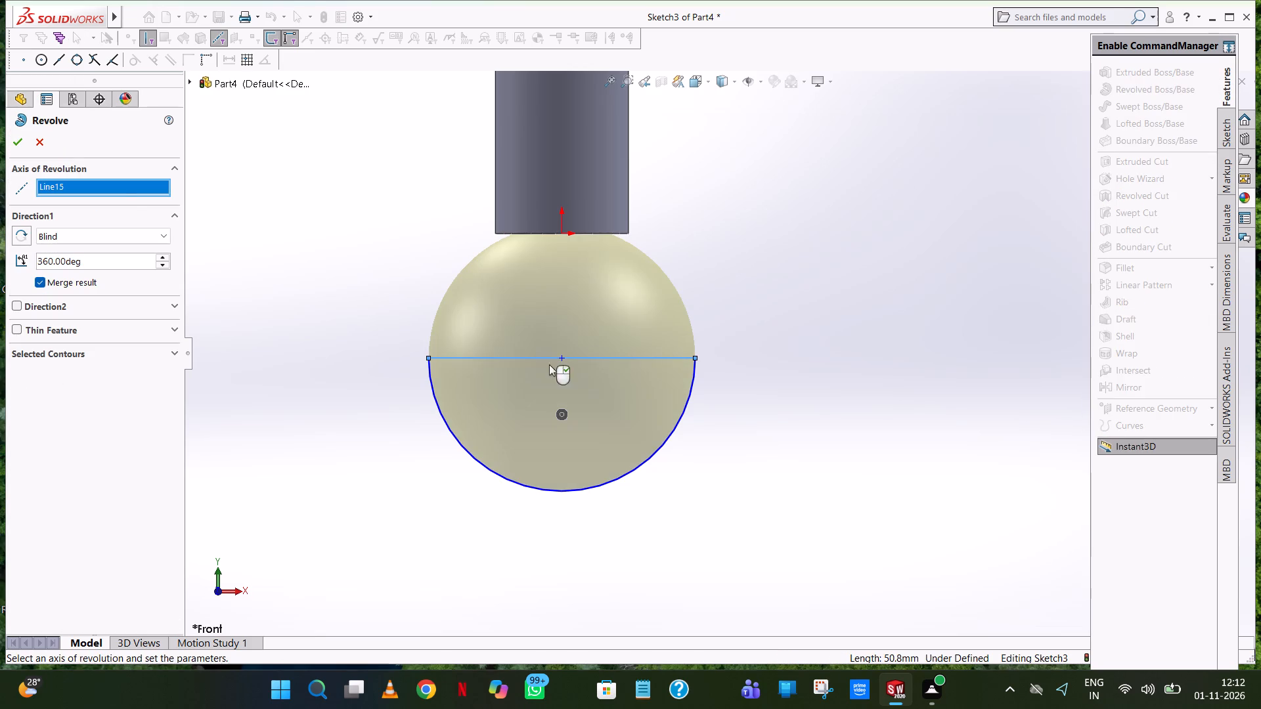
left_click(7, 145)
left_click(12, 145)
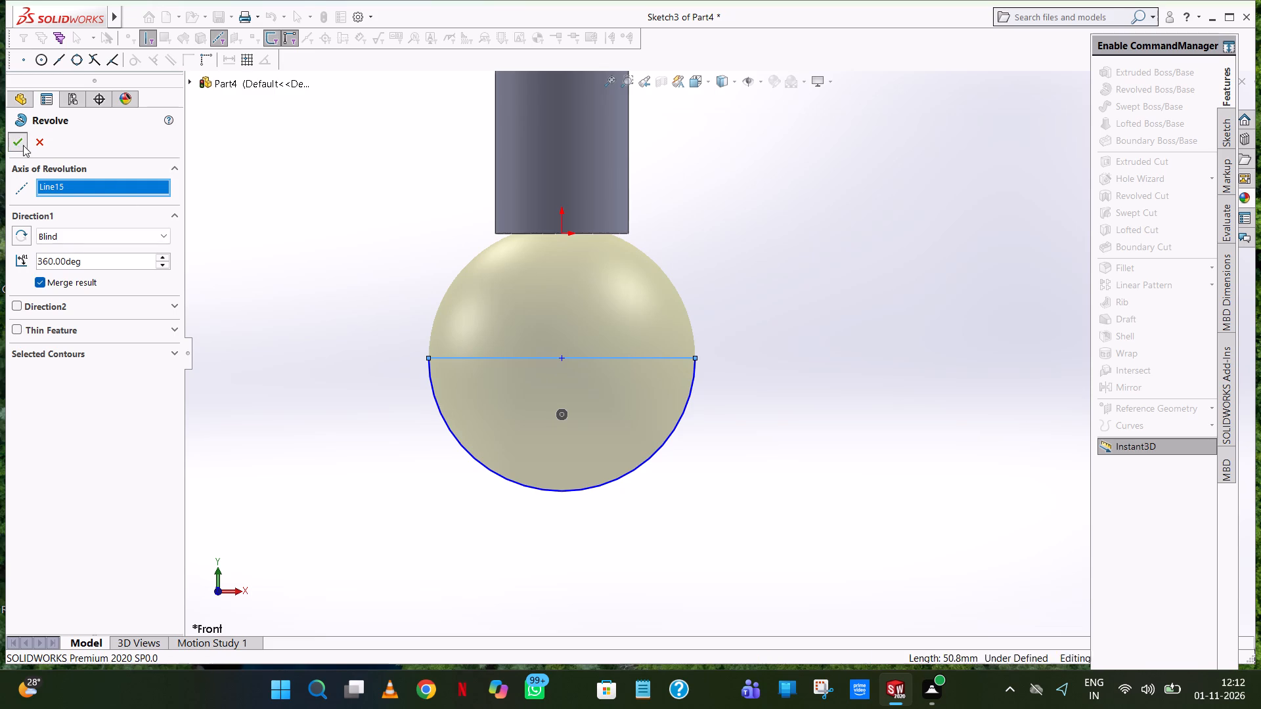
Examine the revolved ball and its junction with the shaft's round end from several angles.
middle_click_drag(808, 284, 676, 279)
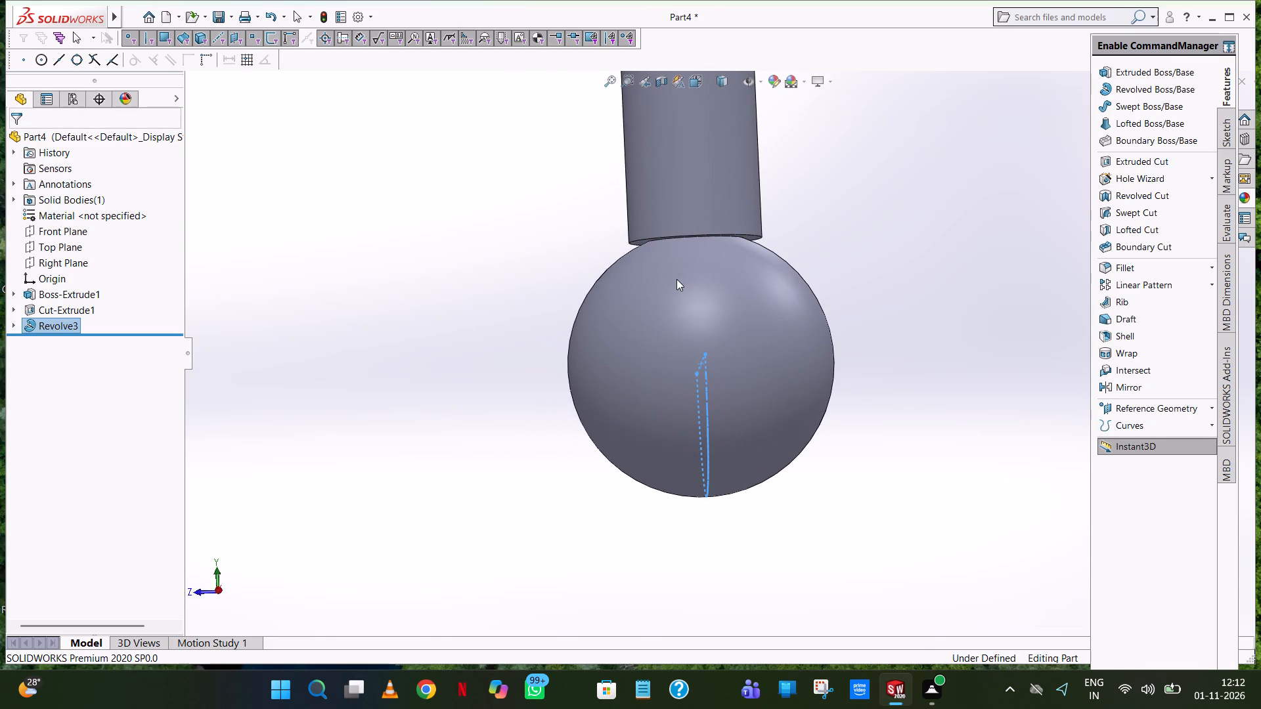
middle_click_drag(738, 299, 782, 317)
scroll(751, 307, "up", 1)
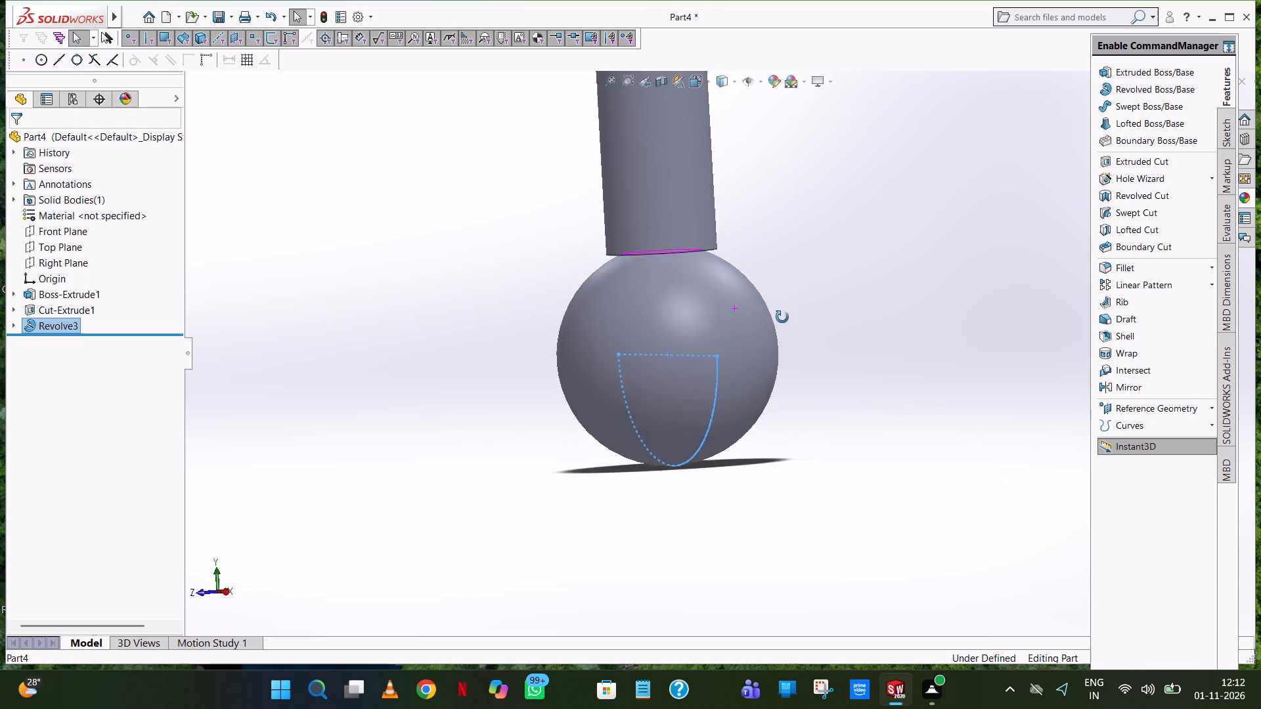
middle_click_drag(782, 317, 780, 395)
scroll(778, 395, "up", 5)
middle_click(778, 394)
left_click(782, 391)
middle_click_drag(784, 391, 812, 351)
scroll(784, 391, "up", 1)
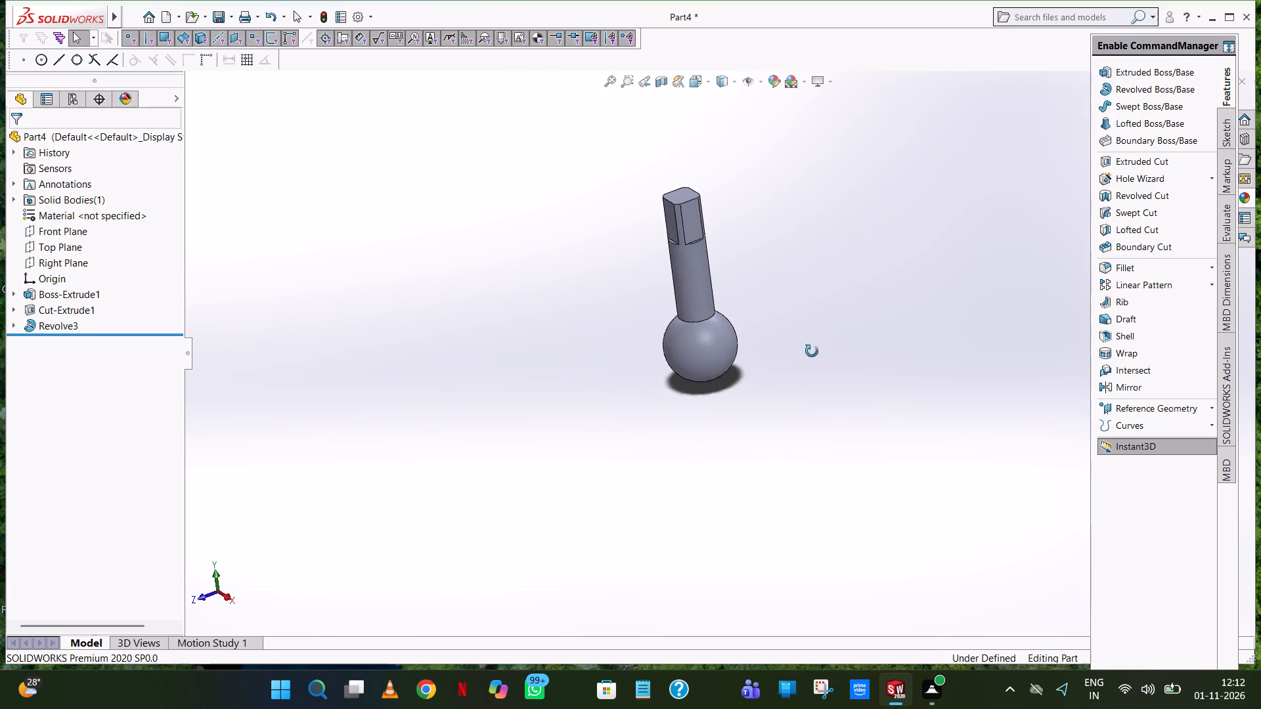
middle_click_drag(812, 351, 860, 396)
scroll(707, 301, "down", 9)
middle_click_drag(719, 307, 744, 215)
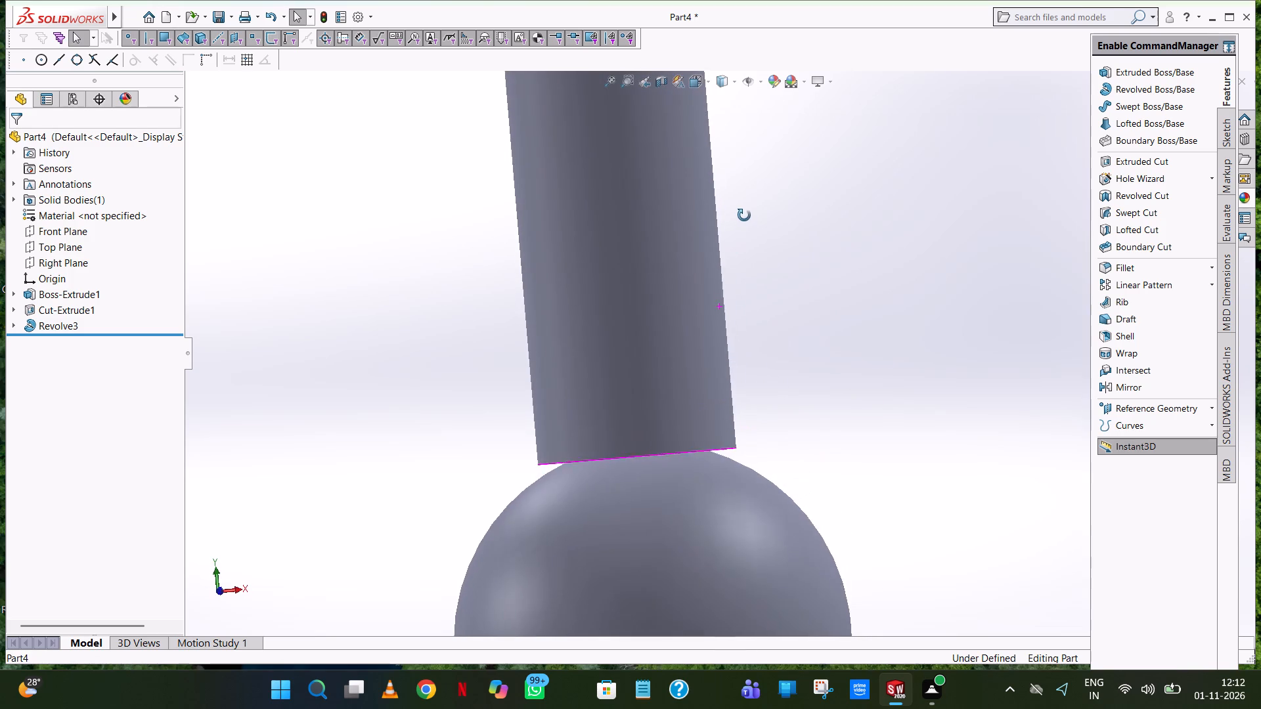
middle_click_drag(744, 215, 745, 213)
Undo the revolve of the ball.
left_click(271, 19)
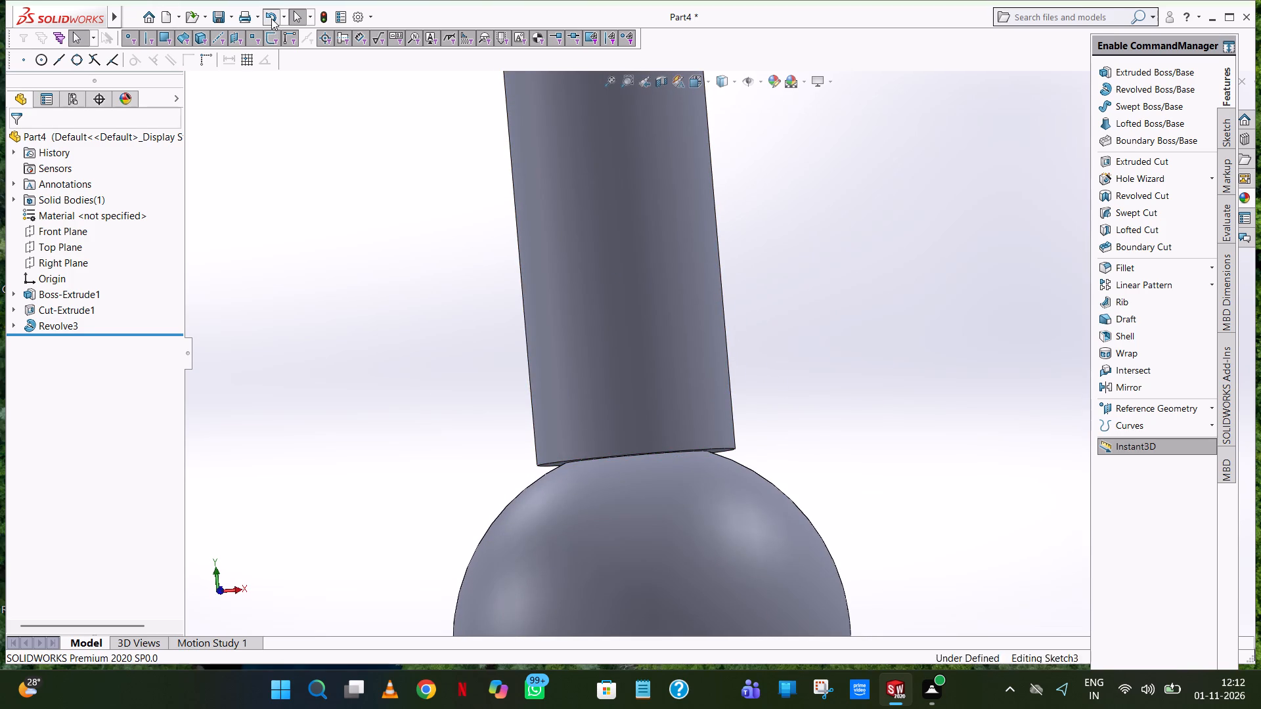
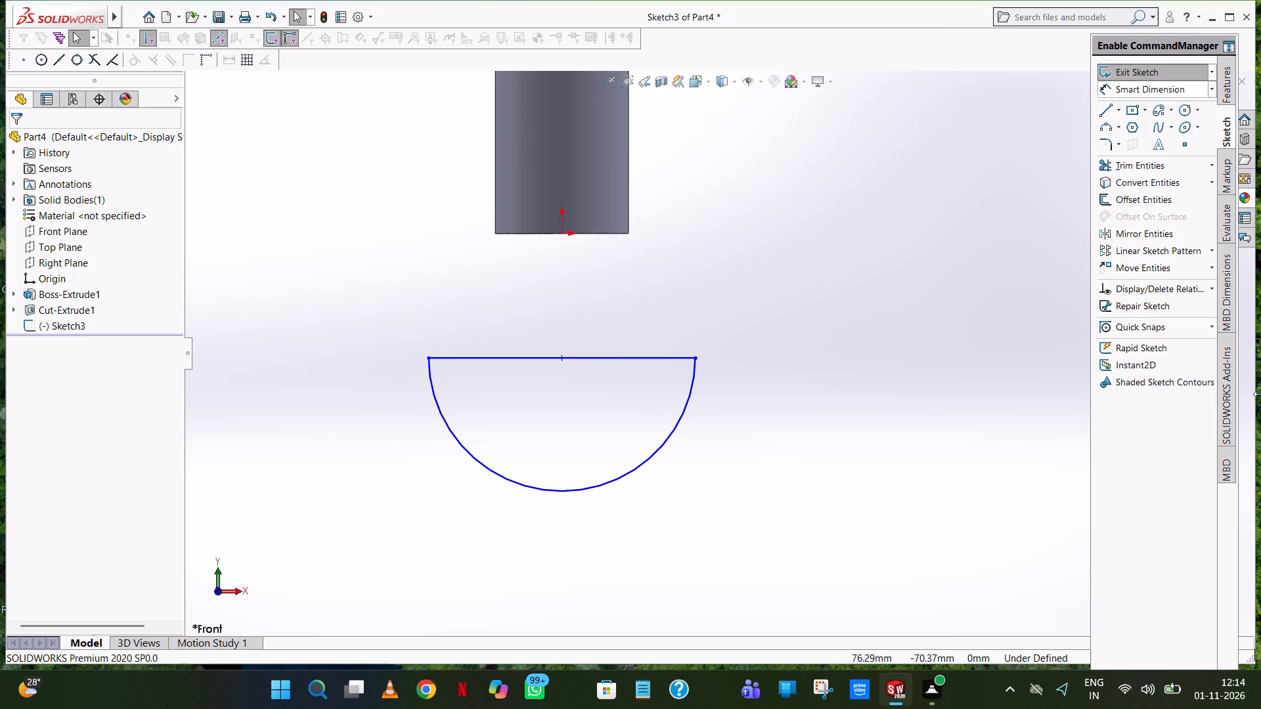
Dimension the vertical distance from the origin to the straight edge of the semicircle below the shaft.
left_click(891, 205)
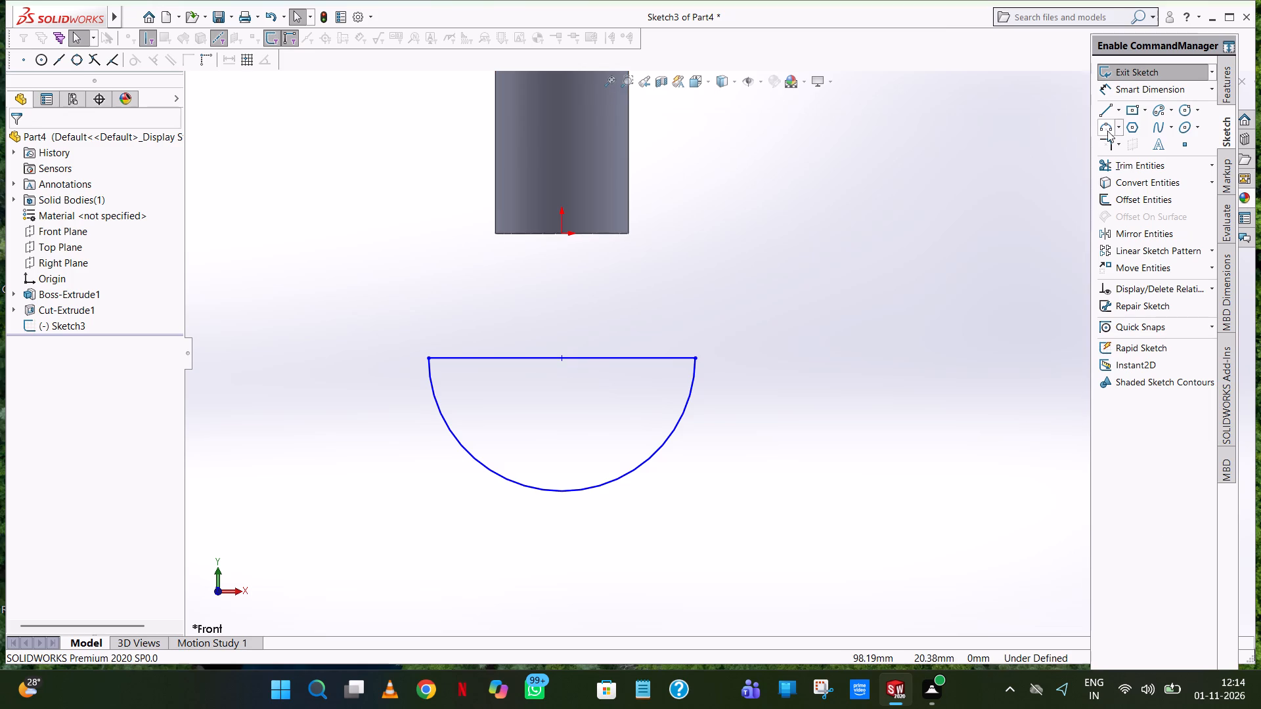
left_click(1146, 82)
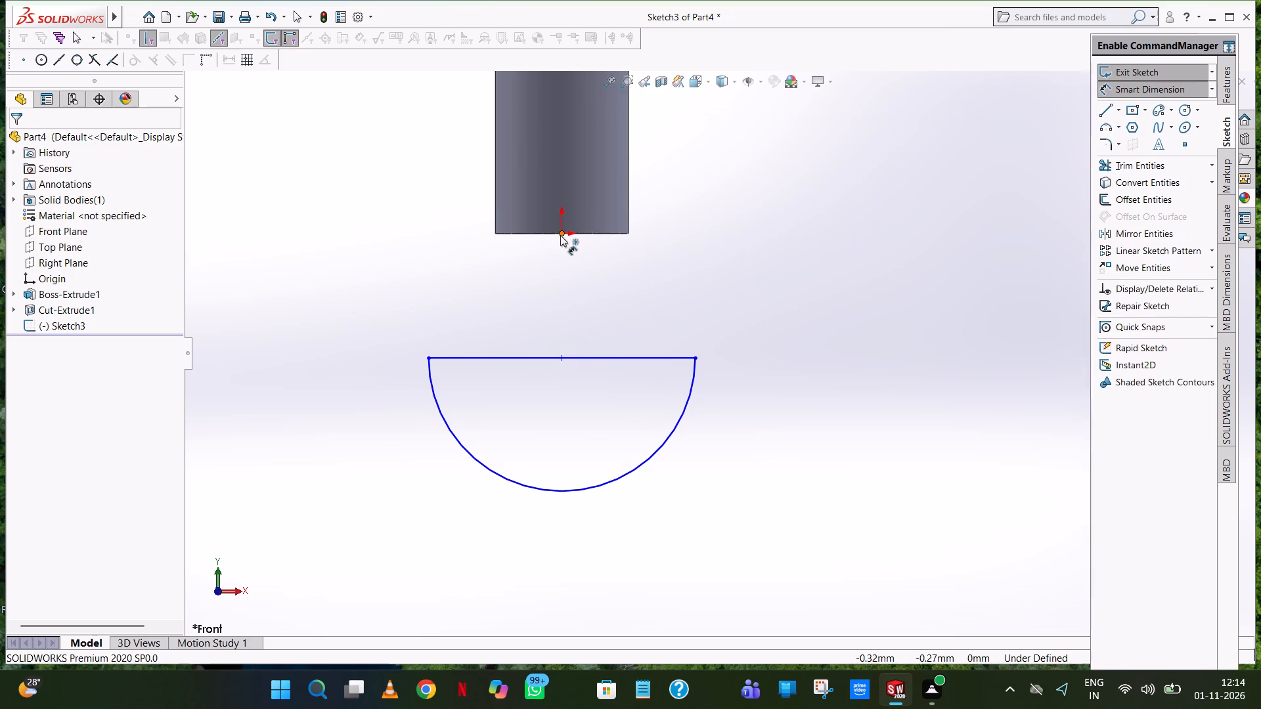
left_click(560, 235)
left_click(576, 355)
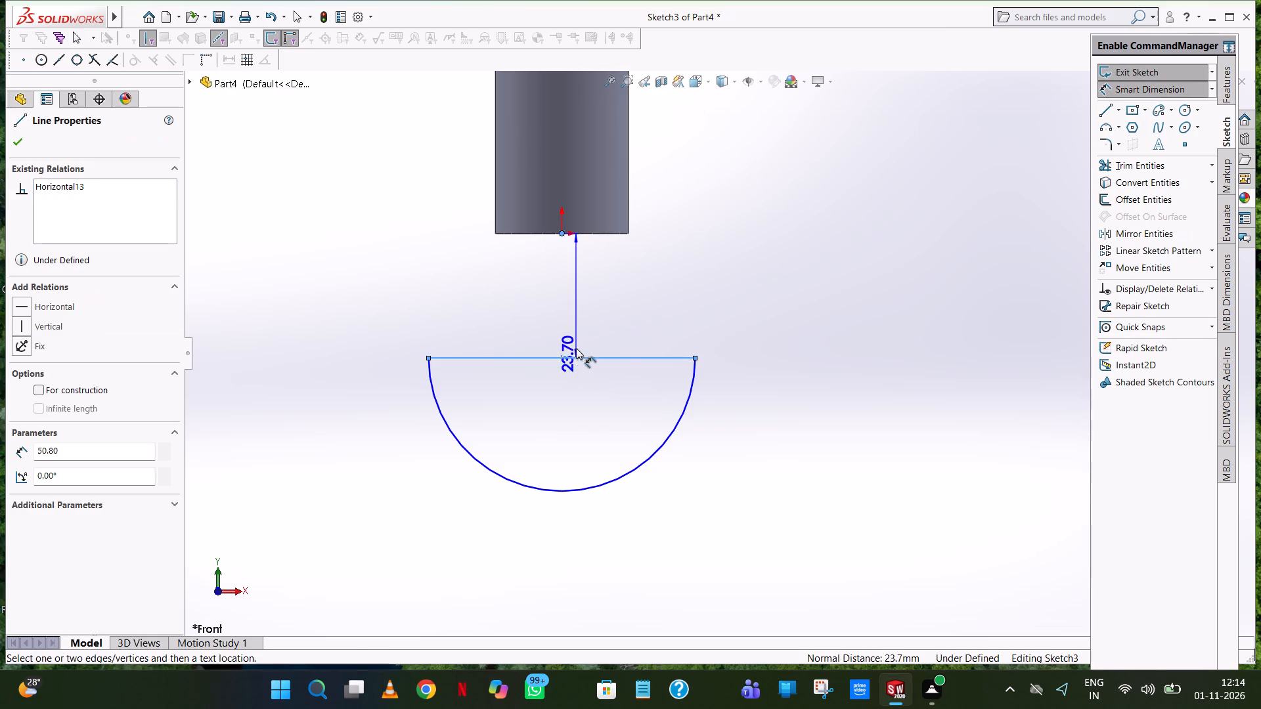
left_click(839, 293)
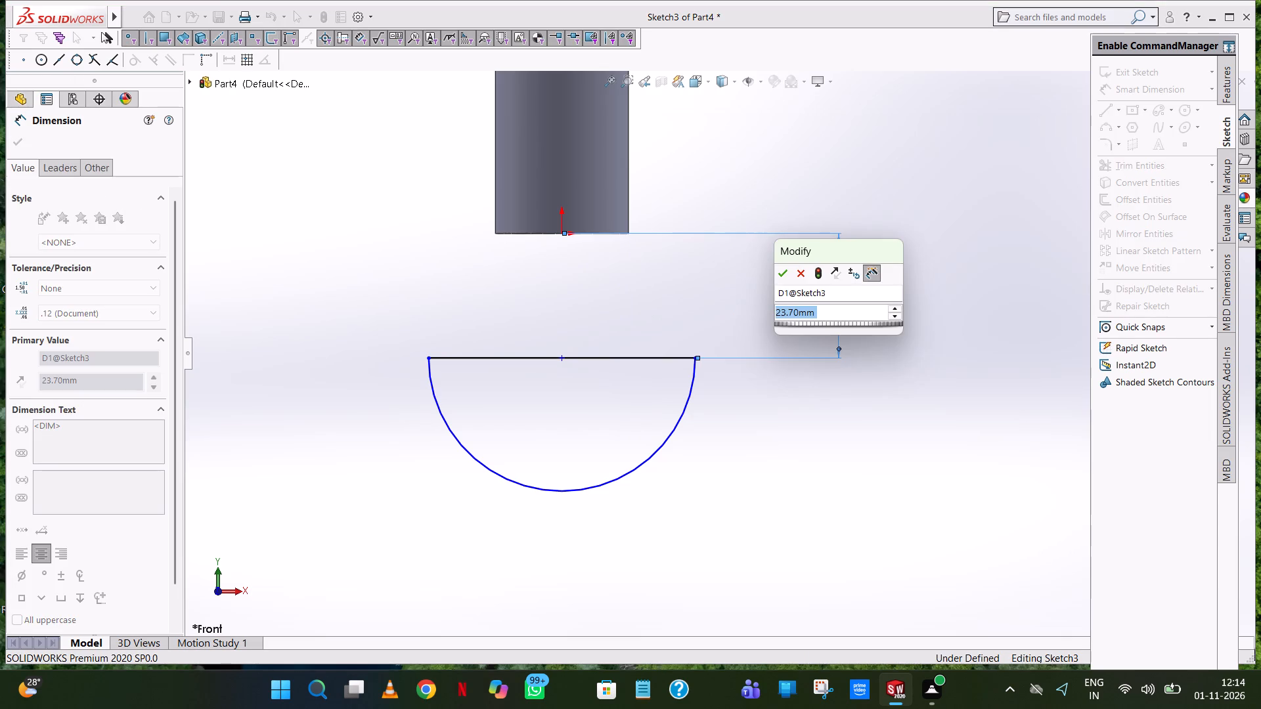
scroll(840, 293, "down", 1)
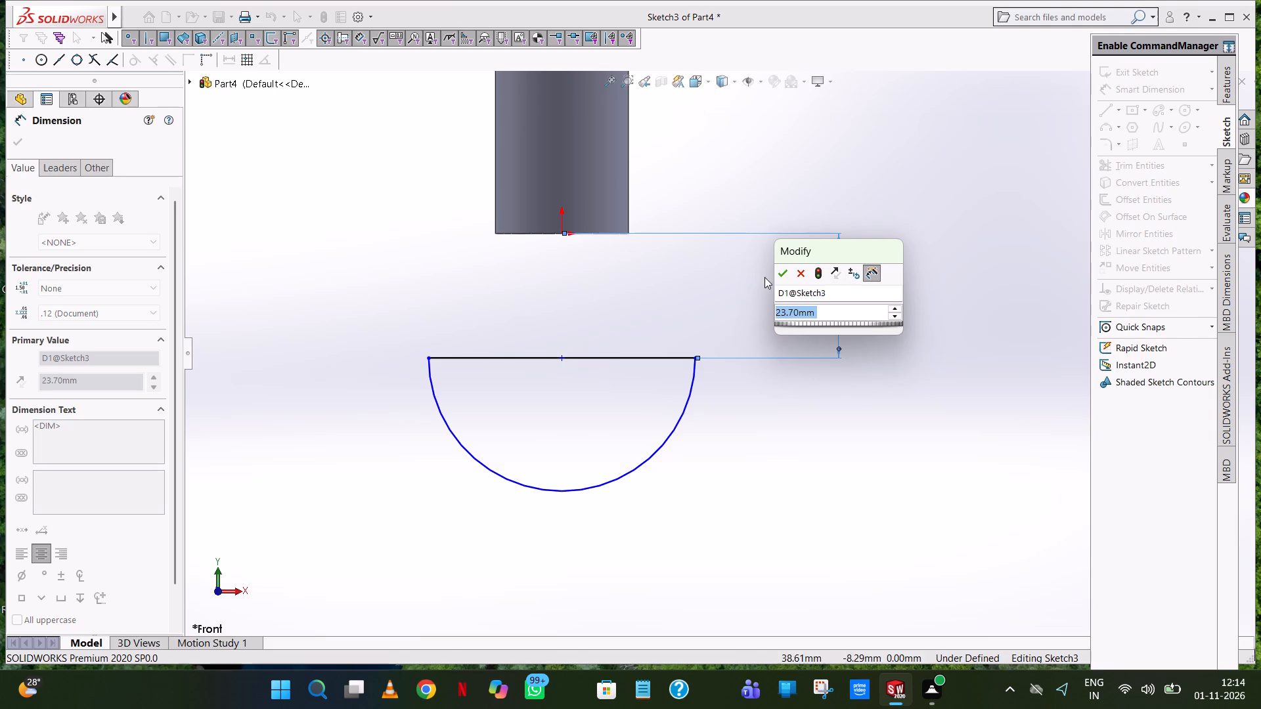
left_click(803, 279)
left_click(921, 138)
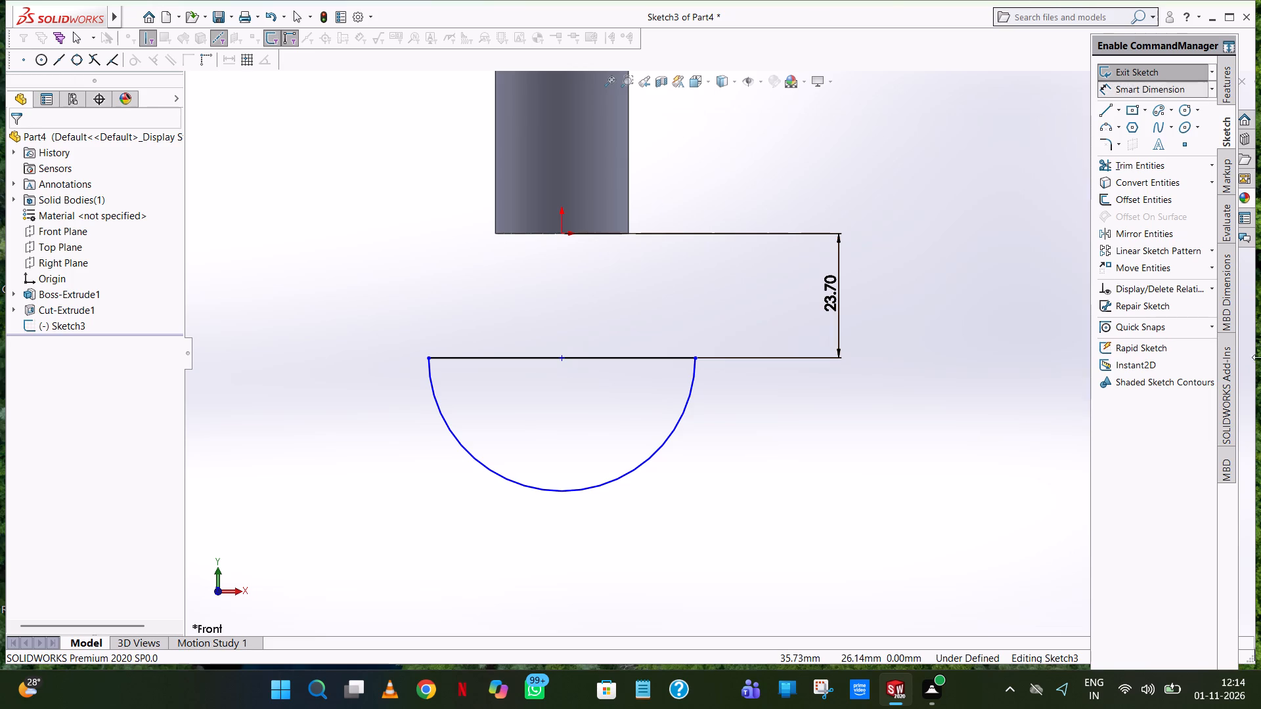
Revolve the semicircle 360 degrees about its straight edge into a solid ball, with the result merged.
left_click(1227, 83)
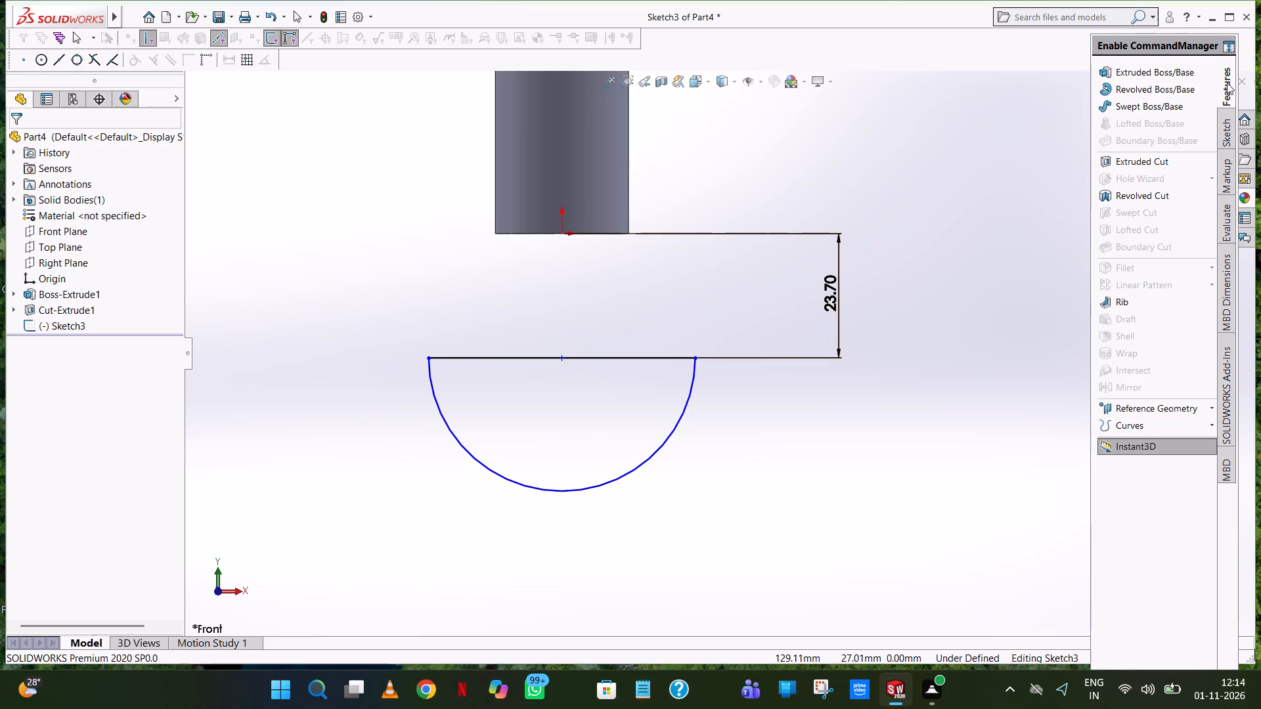
left_click(1161, 91)
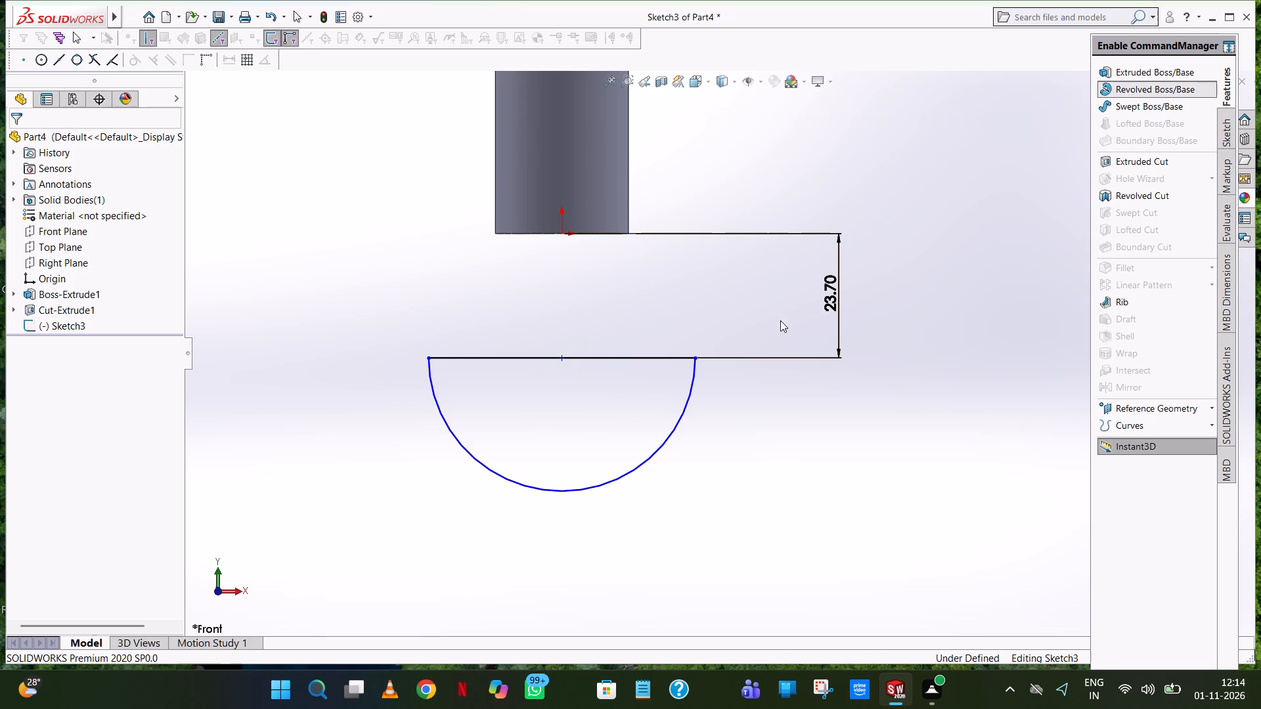
left_click(624, 361)
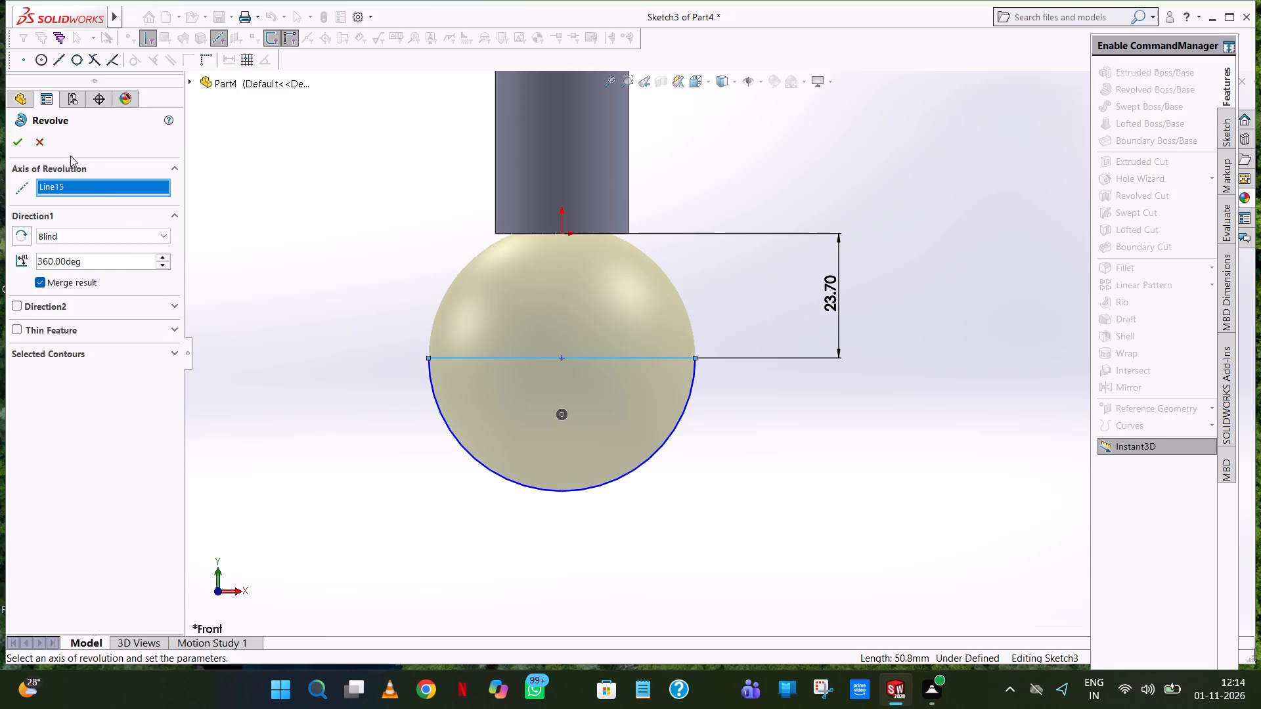
left_click(20, 139)
left_click(697, 137)
Start an extruded boss on the shaft's bottom face and sketch a circle of radius 25.4/2 mm centred on the origin.
scroll(685, 198, "up", 1)
middle_click_drag(685, 198, 680, 135)
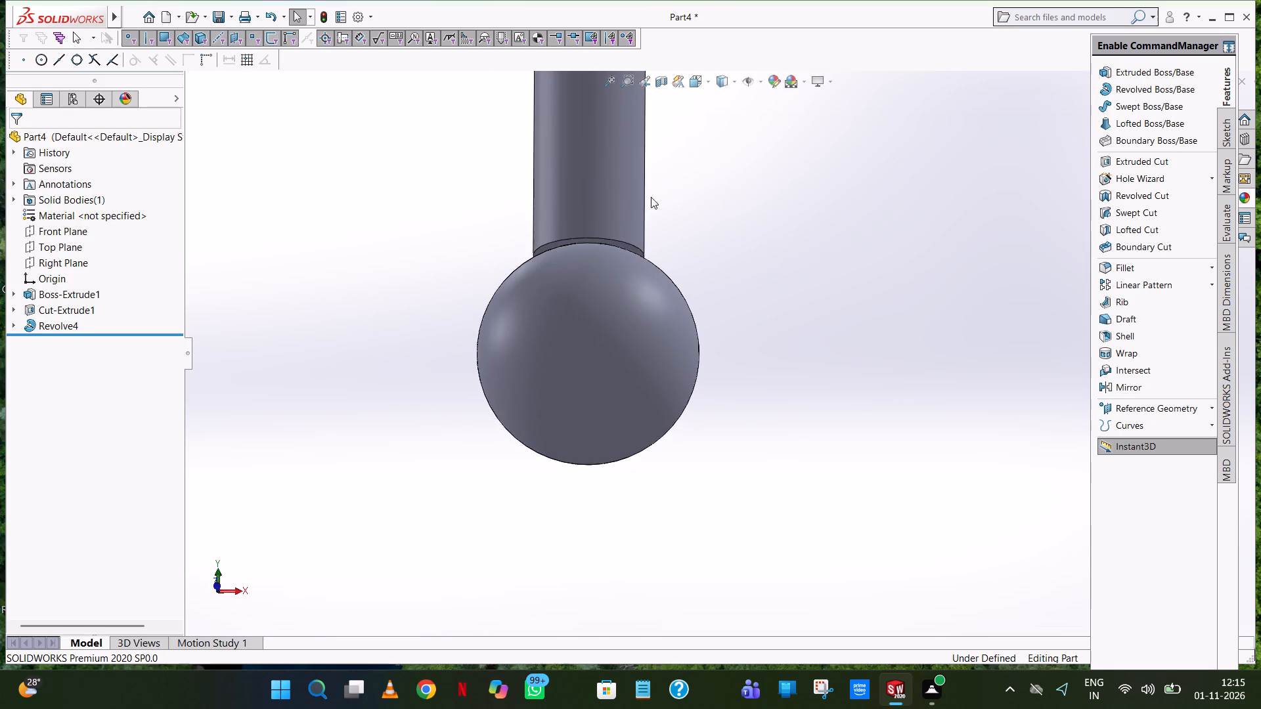
scroll(633, 262, "down", 9)
left_click(1122, 68)
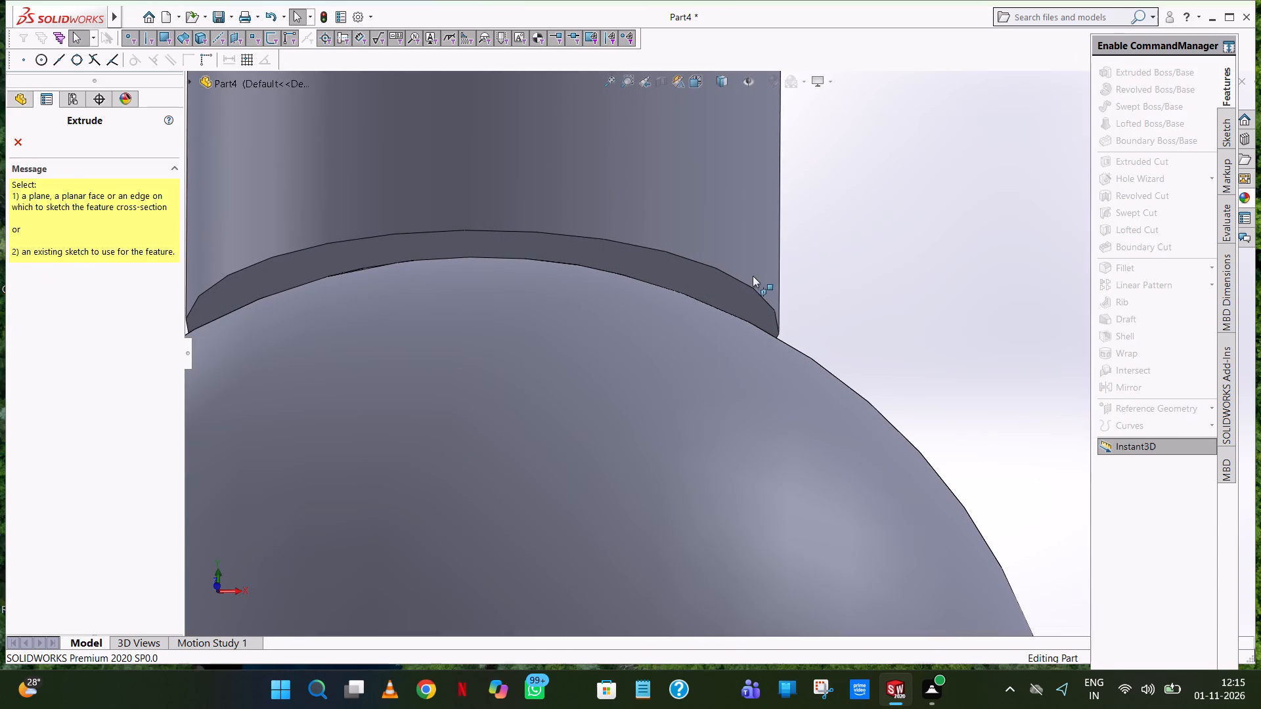
left_click(720, 286)
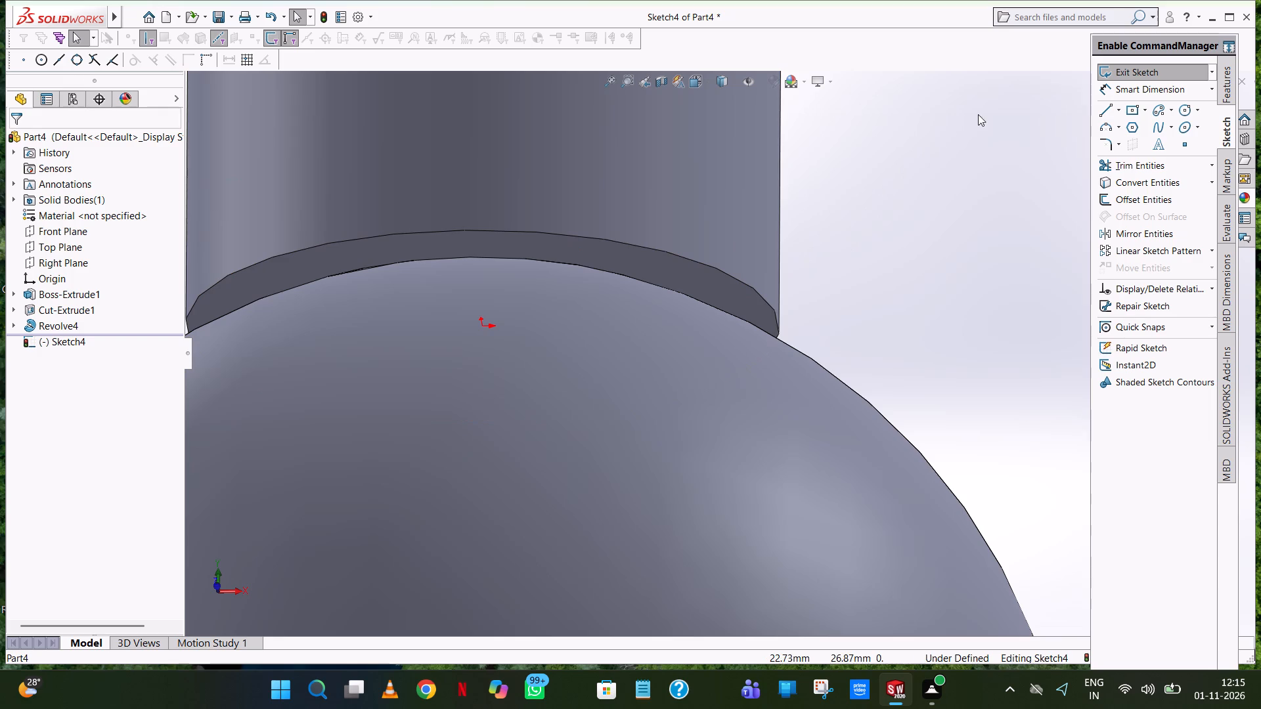
left_click(708, 78)
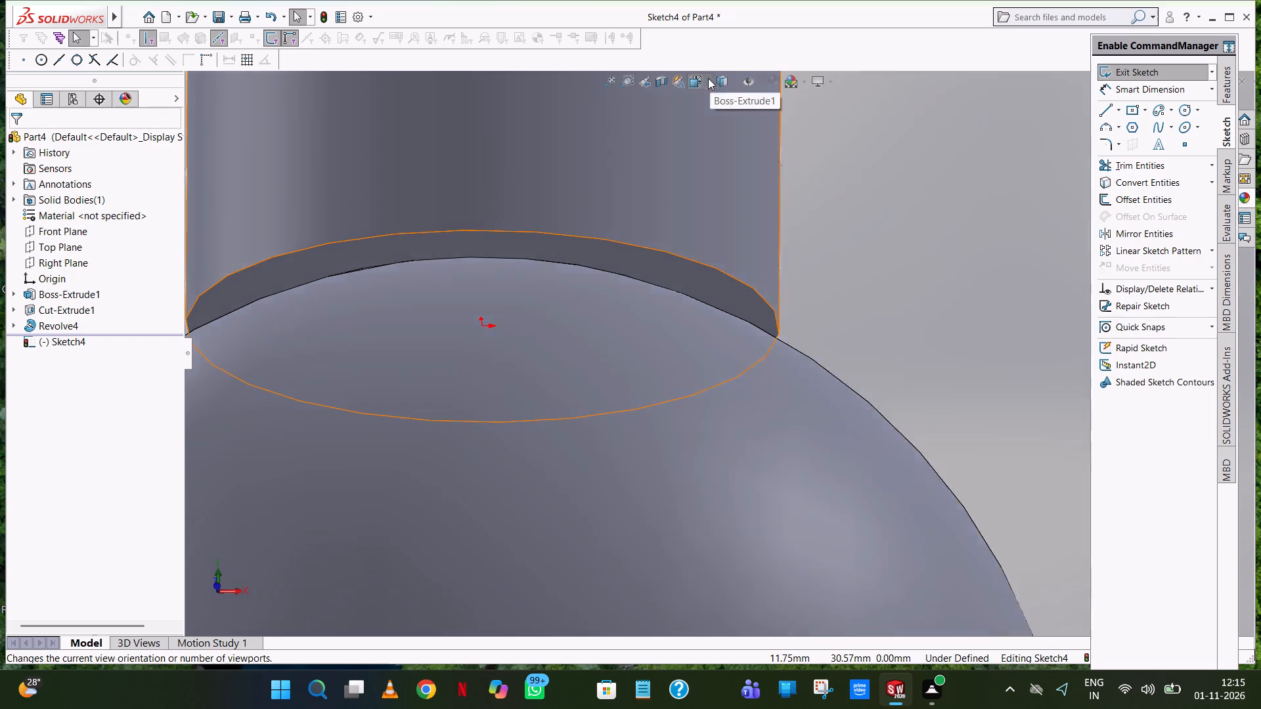
left_click(770, 155)
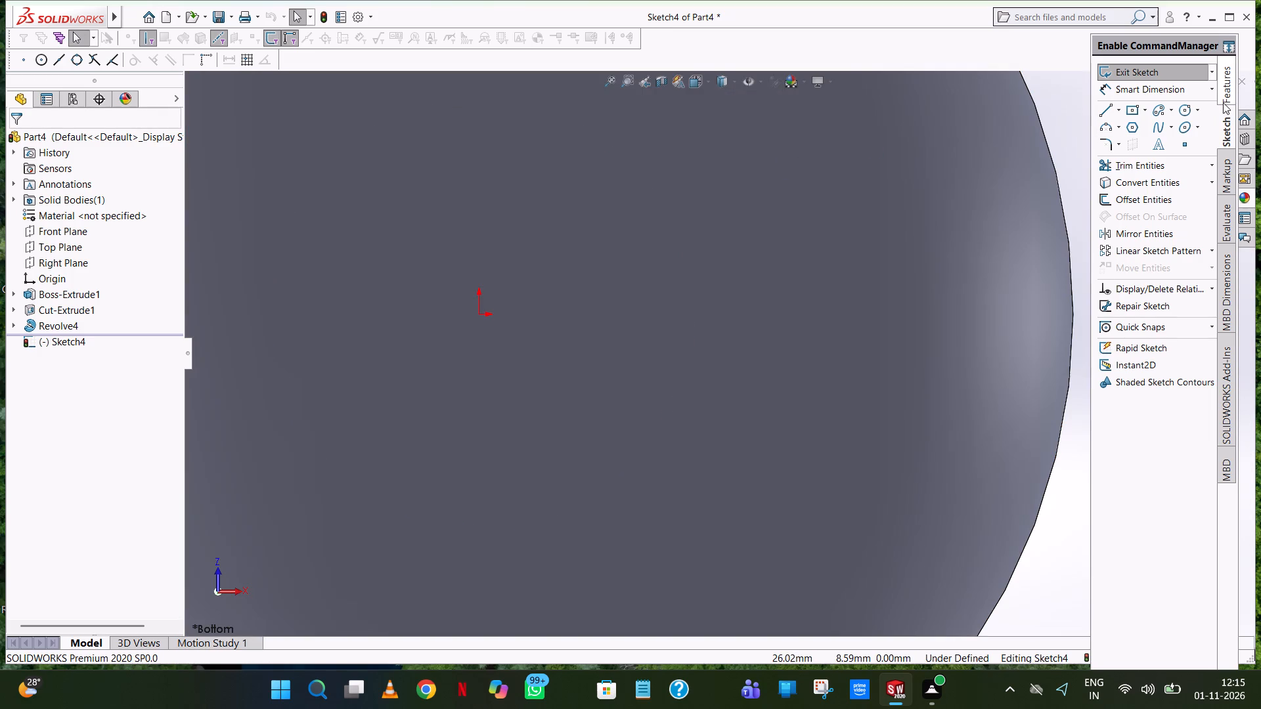
left_click(1190, 108)
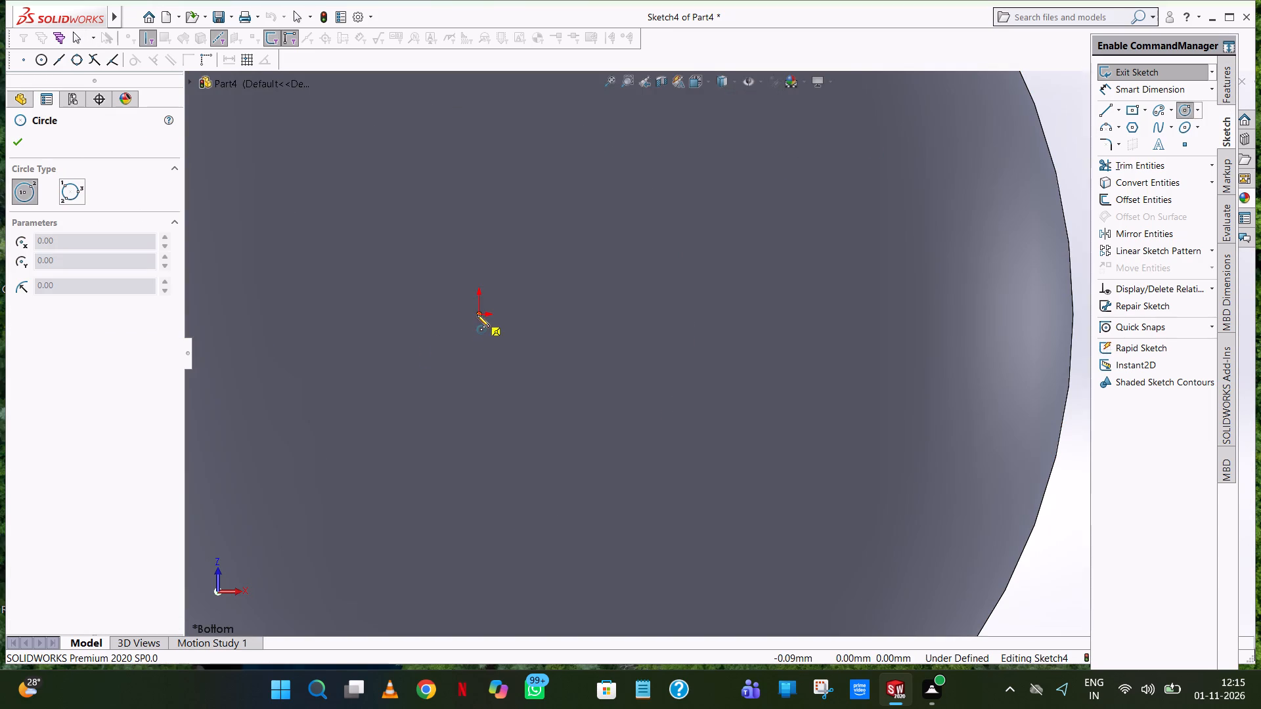
left_click(478, 313)
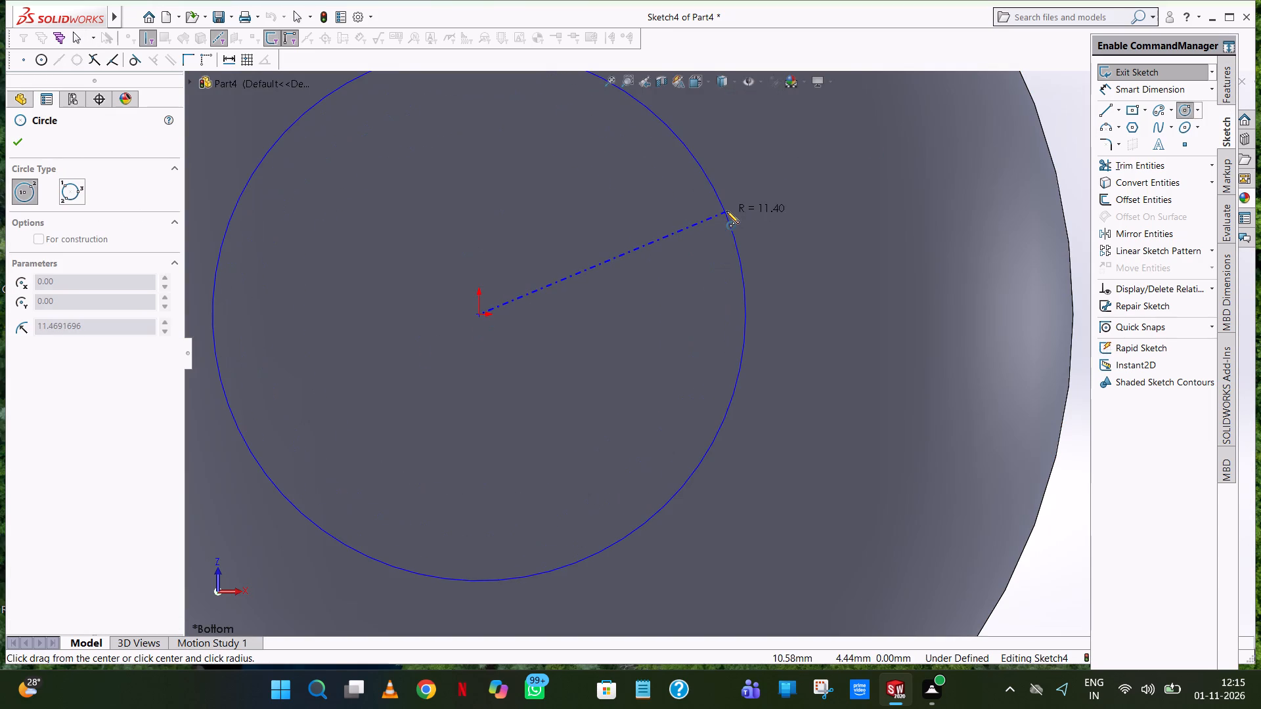
left_click(726, 211)
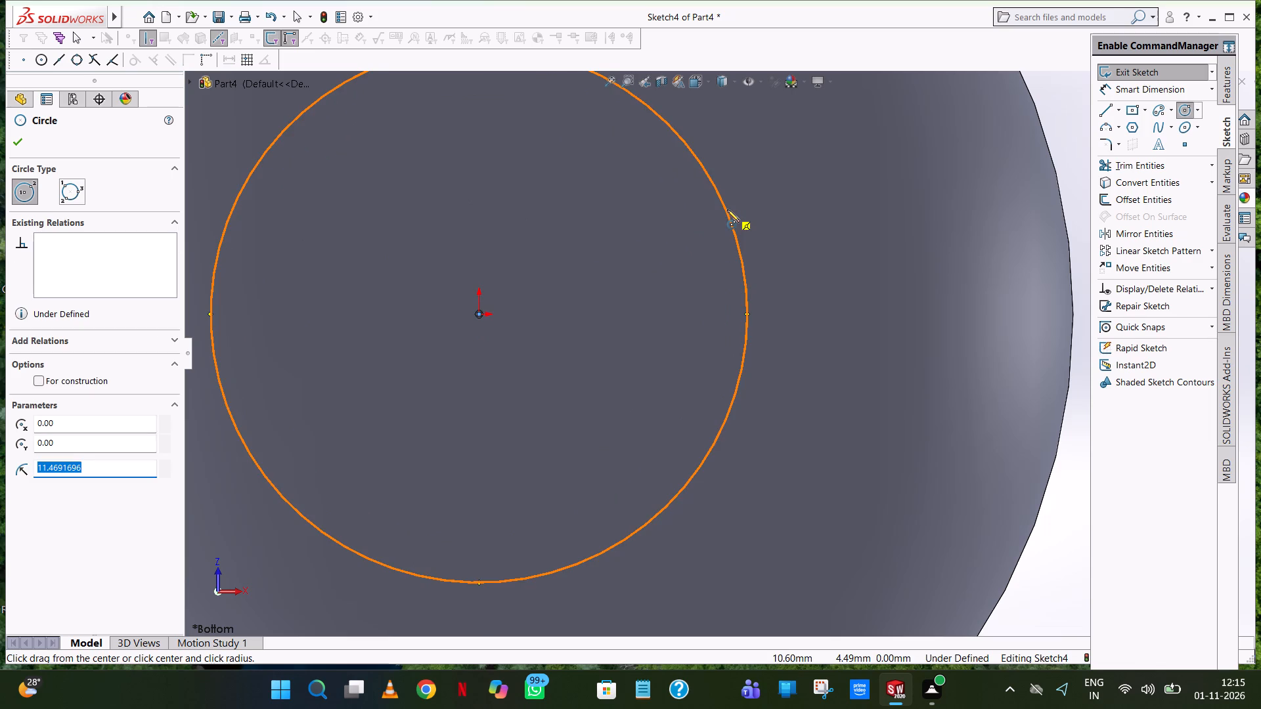
type("25")
type(".4/2")
key("Return")
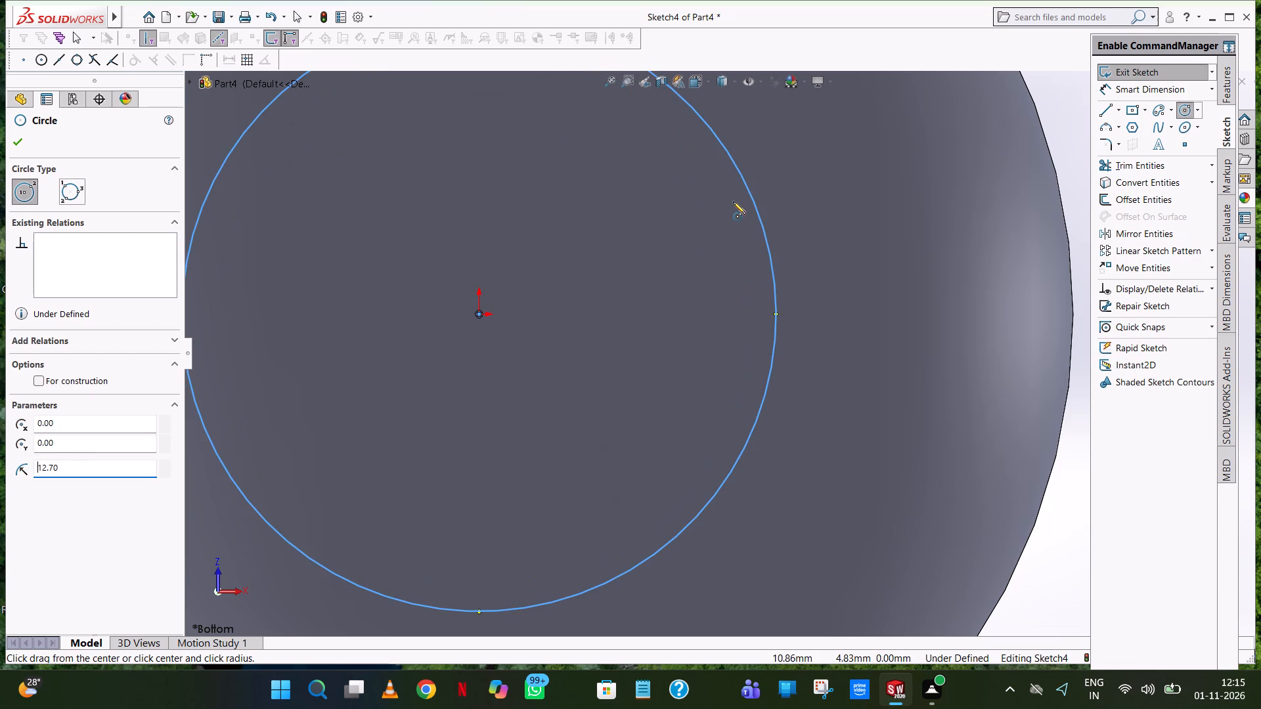
right_click(733, 202)
left_click(771, 204)
right_click(777, 205)
left_click(802, 218)
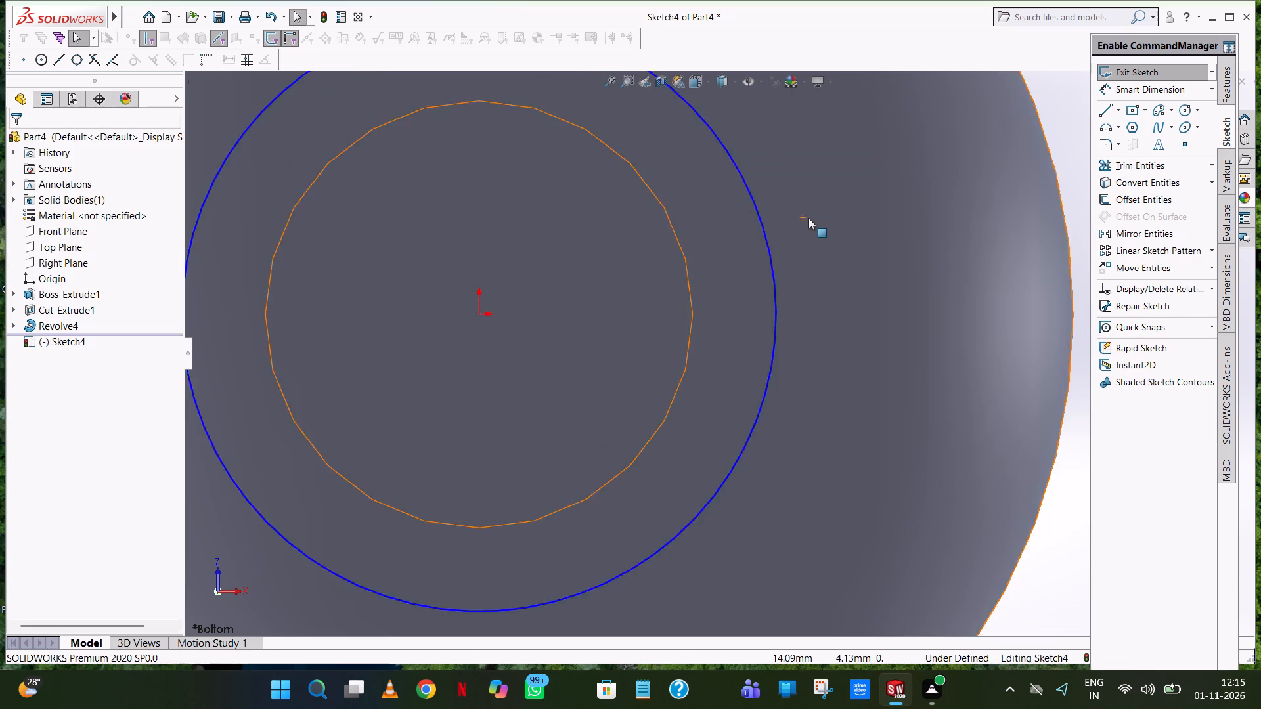
Extrude the circle 31 mm blind from the shaft's end into the ball, with the result merged.
scroll(809, 218, "up", 7)
left_click(834, 189)
scroll(837, 186, "up", 2)
middle_click_drag(845, 205, 864, 481)
left_click(1220, 74)
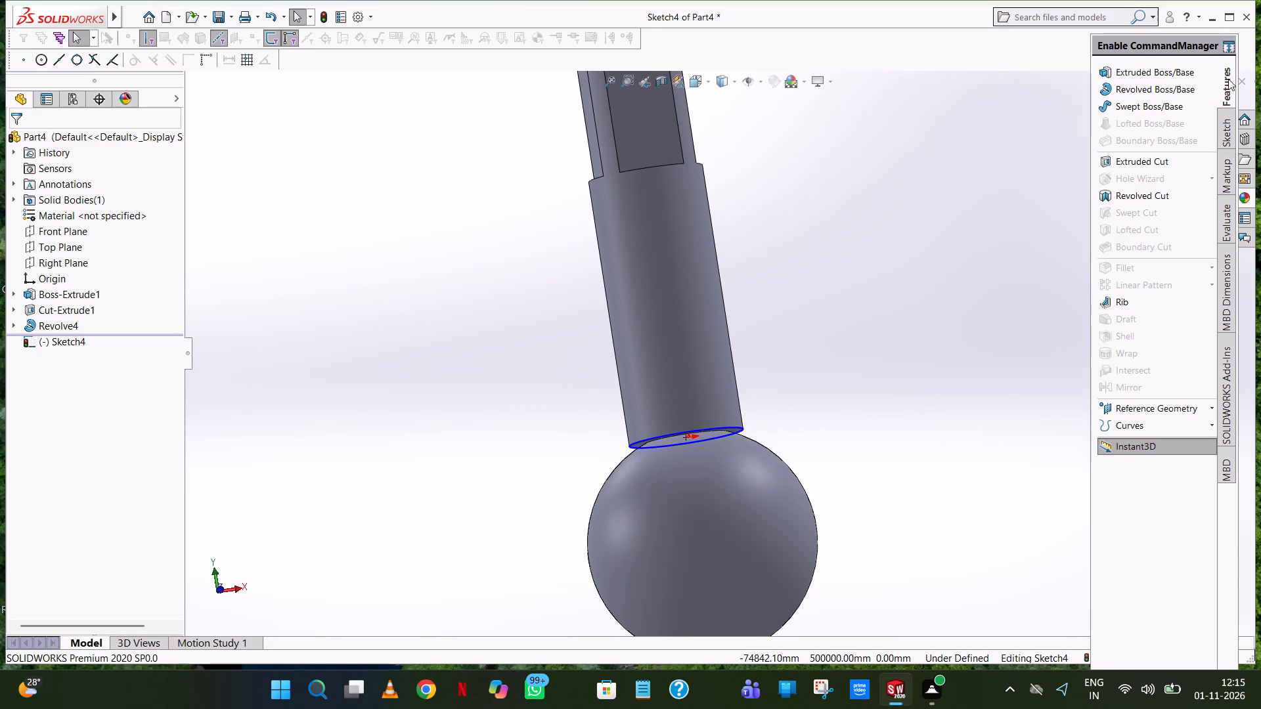
left_click(1168, 73)
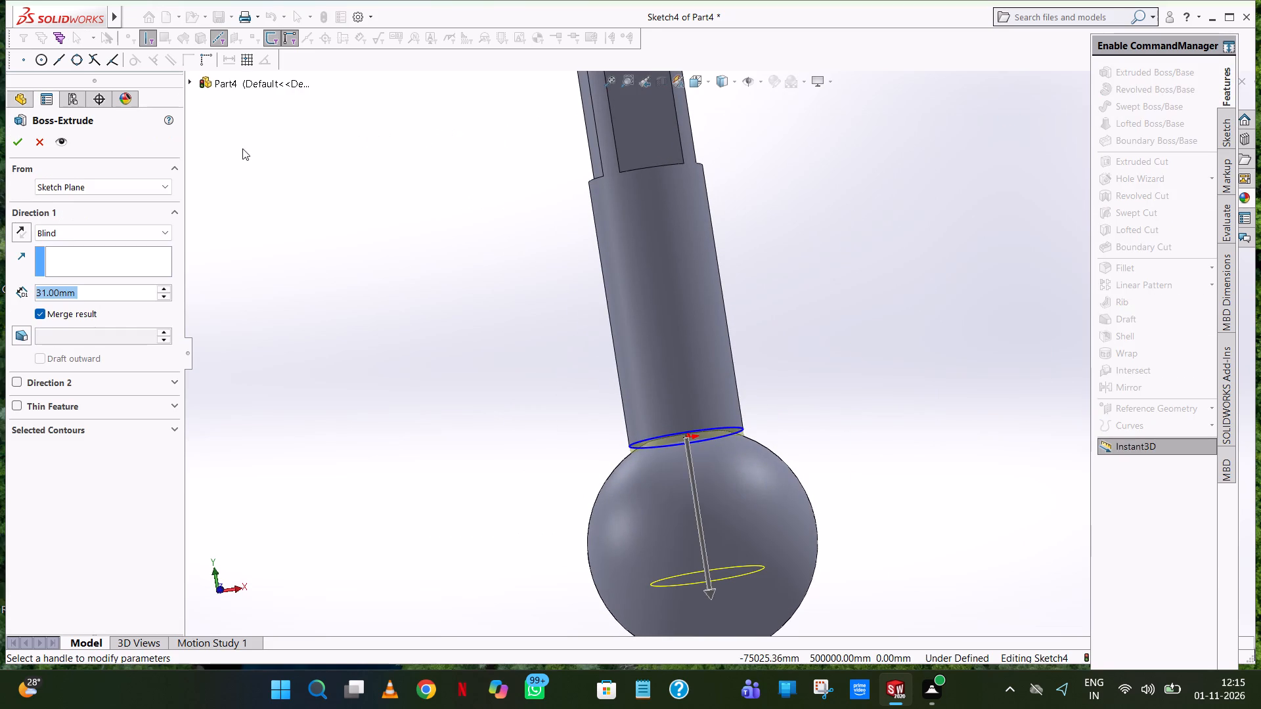
left_click(10, 146)
left_click(494, 239)
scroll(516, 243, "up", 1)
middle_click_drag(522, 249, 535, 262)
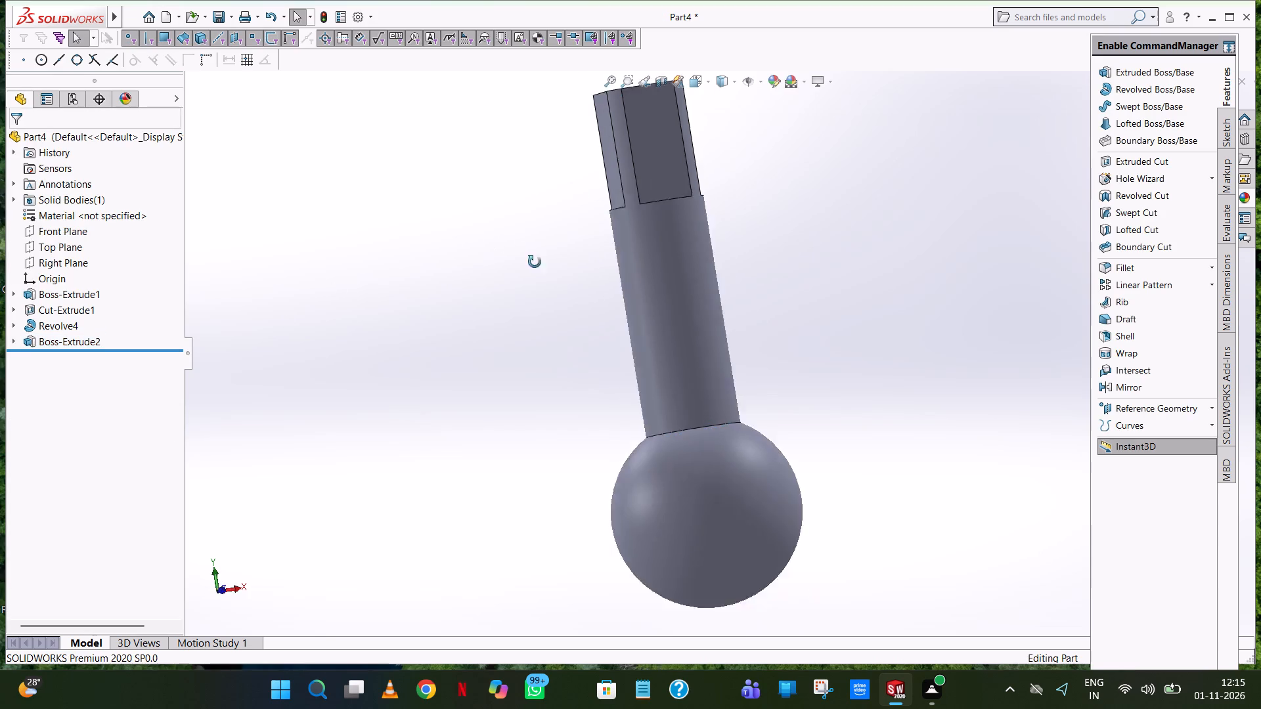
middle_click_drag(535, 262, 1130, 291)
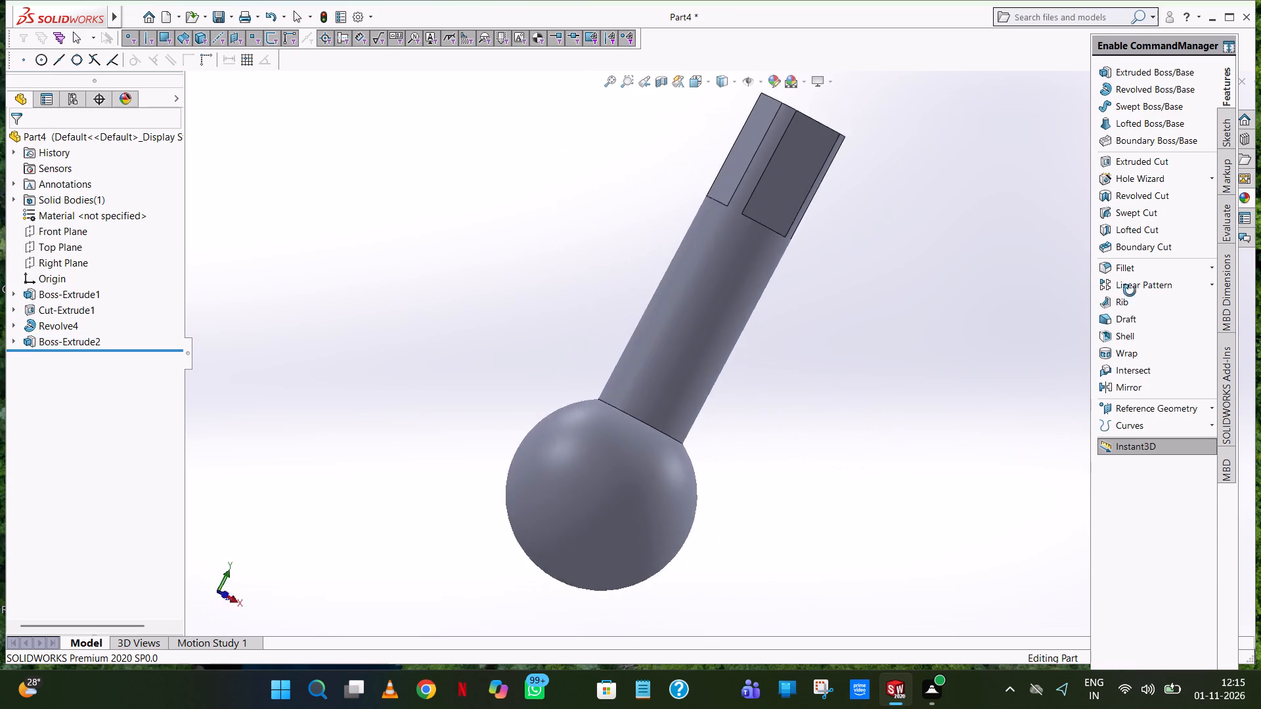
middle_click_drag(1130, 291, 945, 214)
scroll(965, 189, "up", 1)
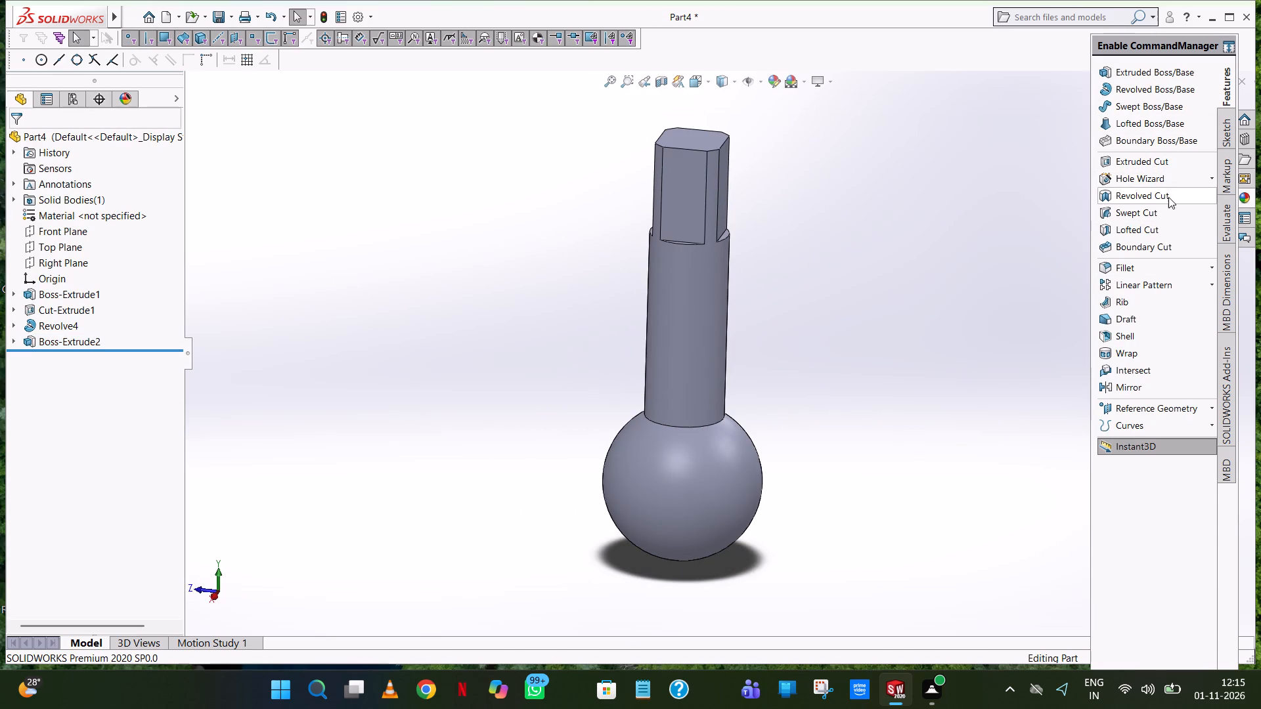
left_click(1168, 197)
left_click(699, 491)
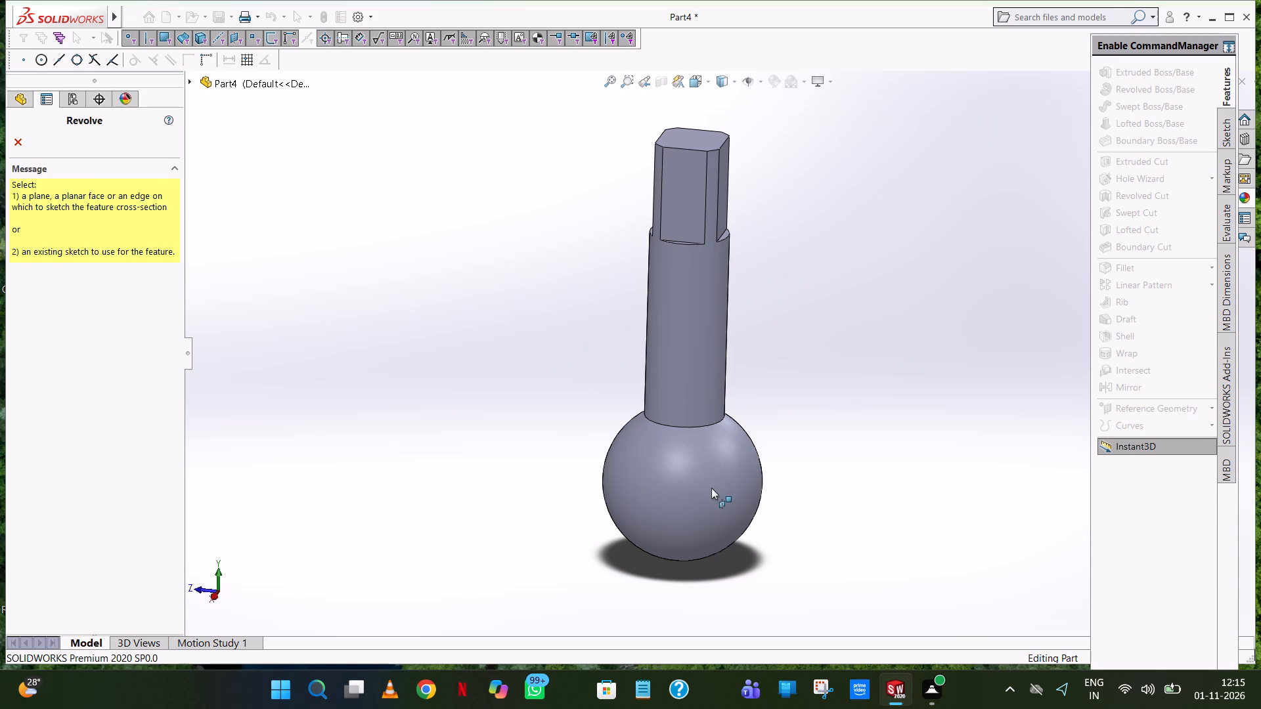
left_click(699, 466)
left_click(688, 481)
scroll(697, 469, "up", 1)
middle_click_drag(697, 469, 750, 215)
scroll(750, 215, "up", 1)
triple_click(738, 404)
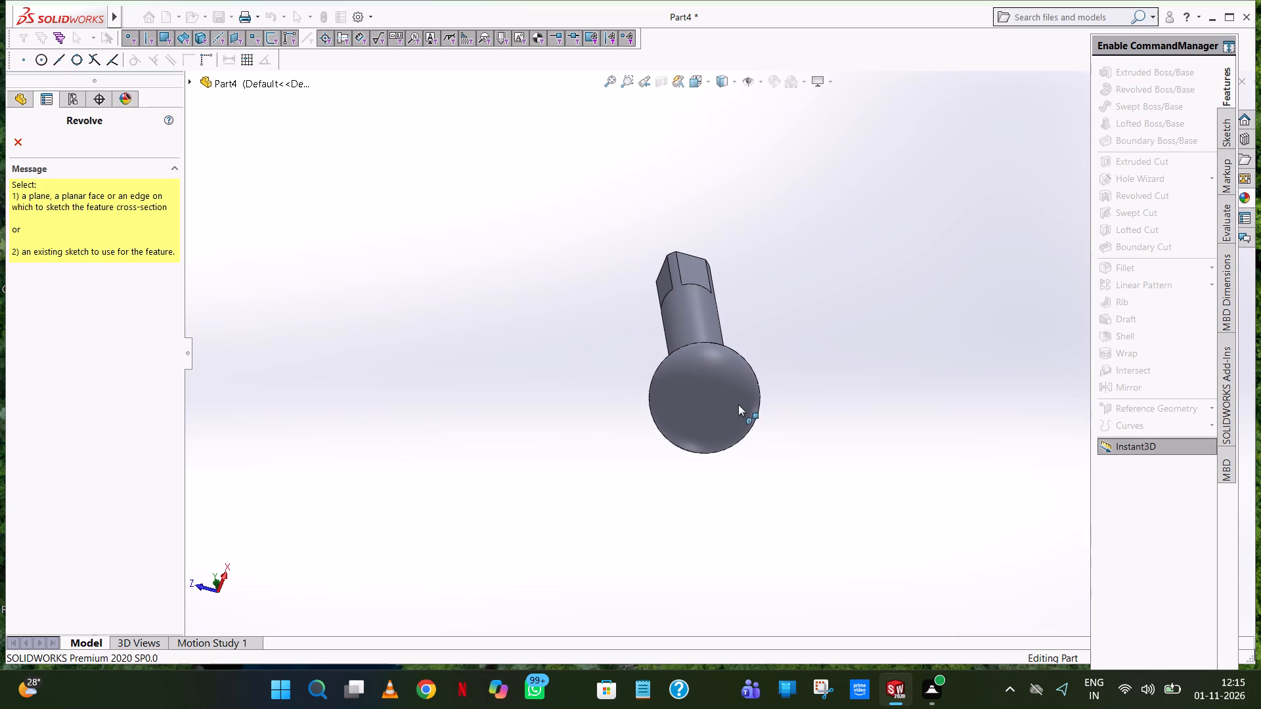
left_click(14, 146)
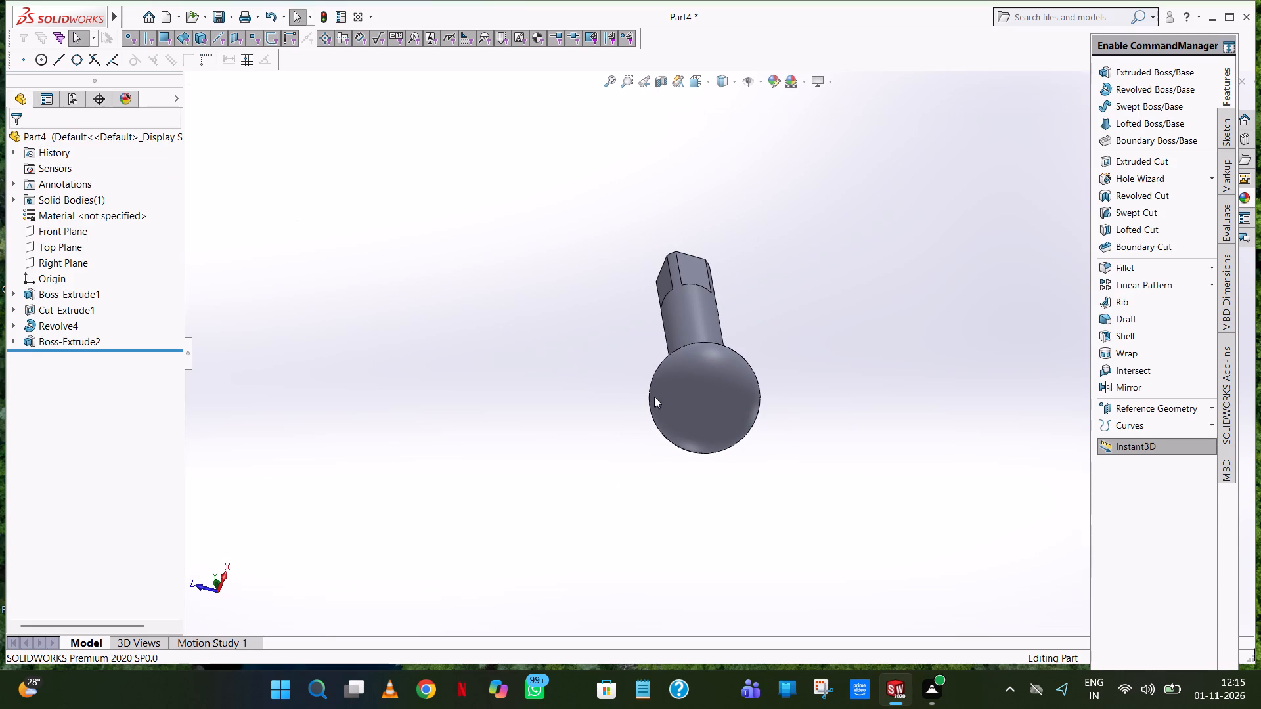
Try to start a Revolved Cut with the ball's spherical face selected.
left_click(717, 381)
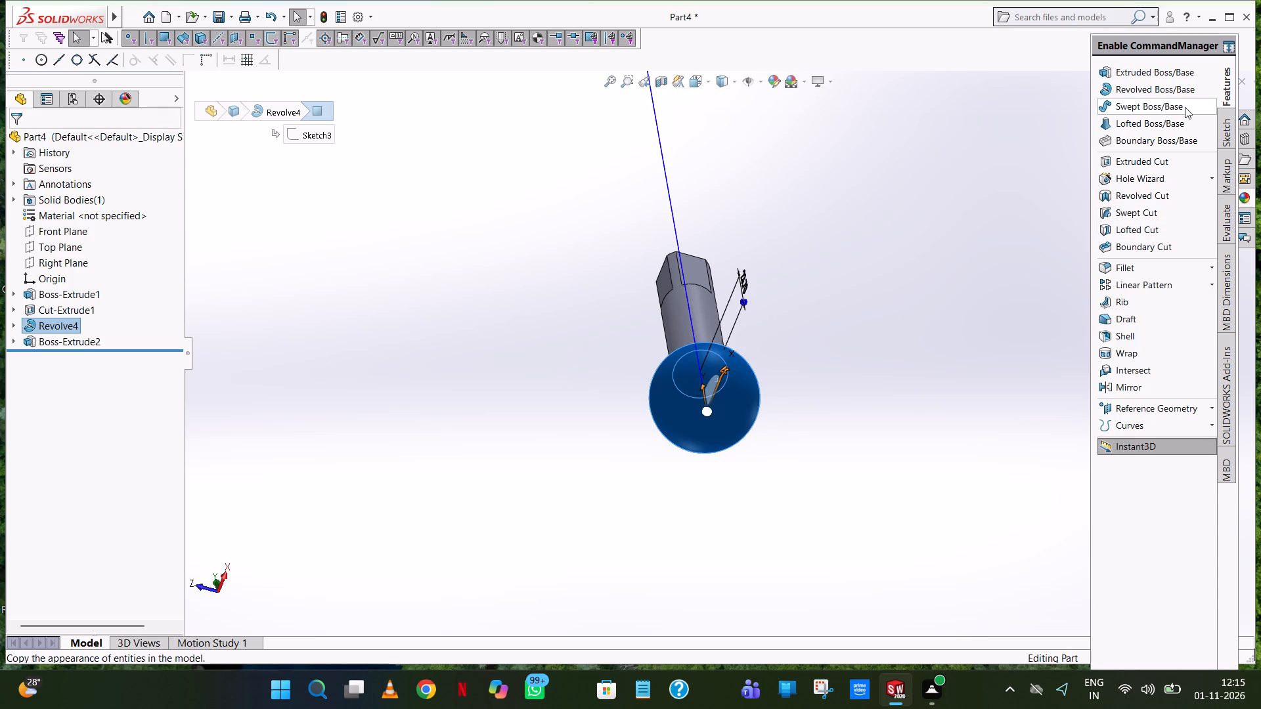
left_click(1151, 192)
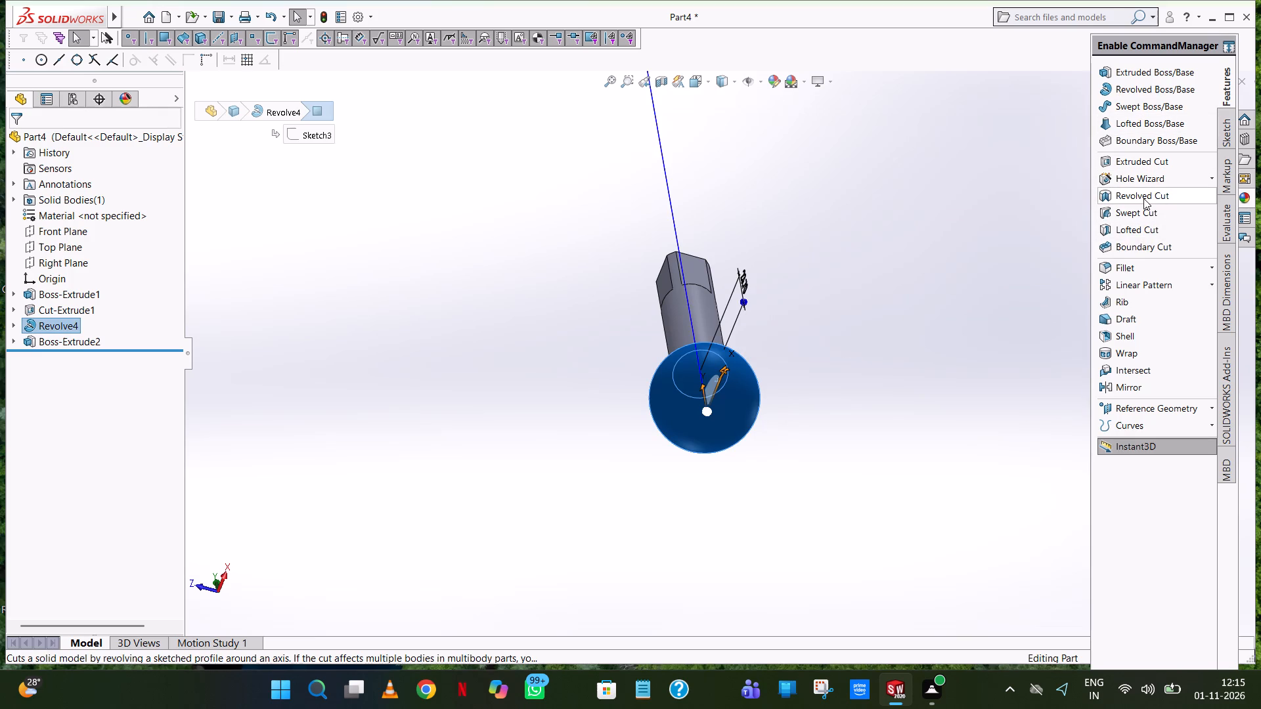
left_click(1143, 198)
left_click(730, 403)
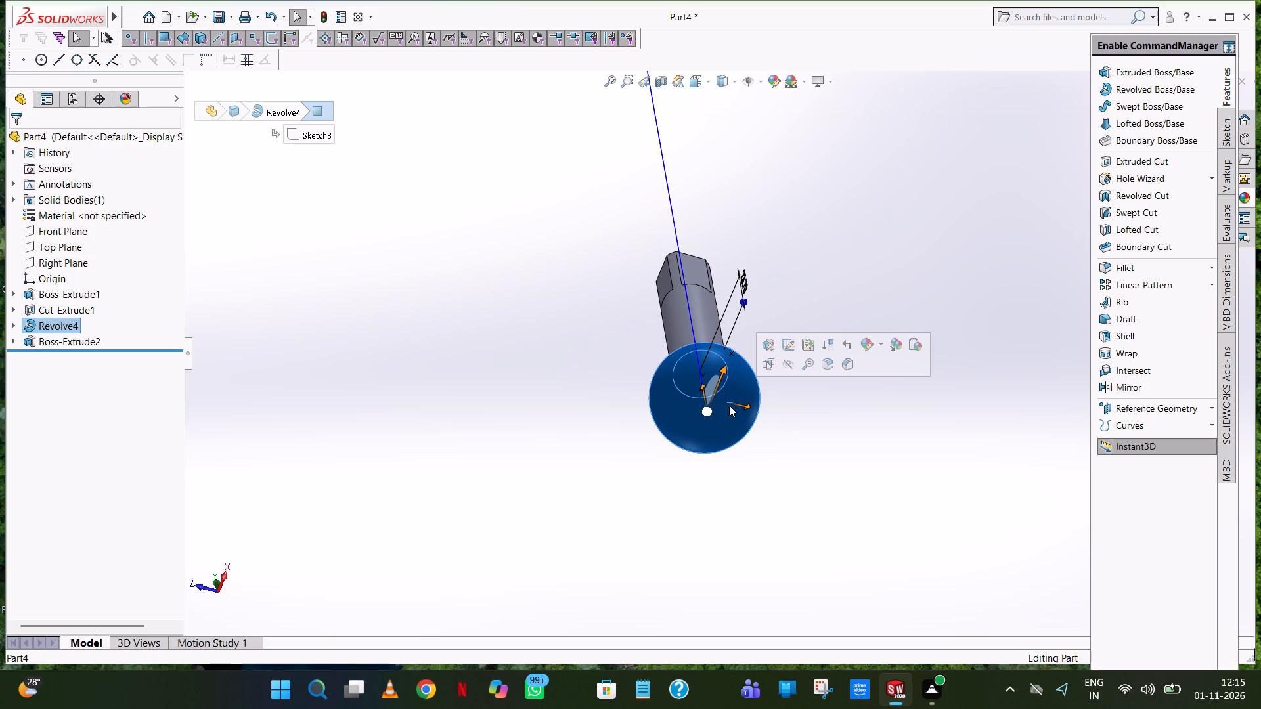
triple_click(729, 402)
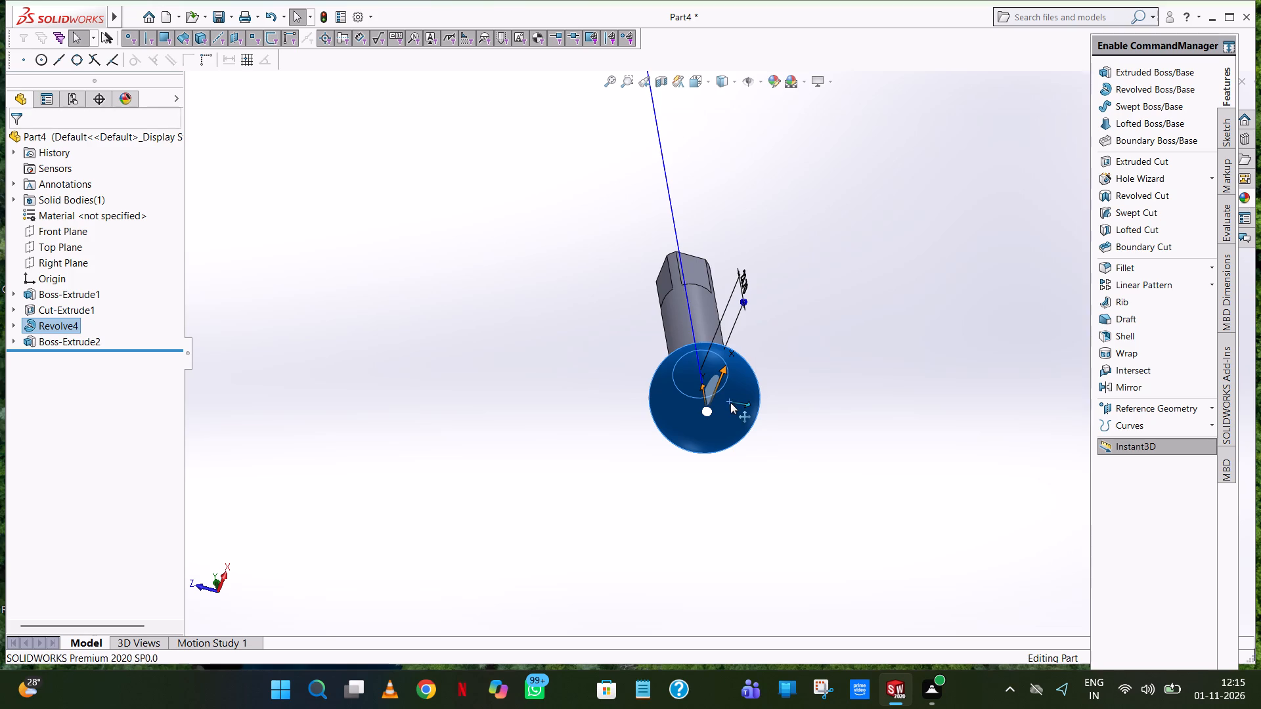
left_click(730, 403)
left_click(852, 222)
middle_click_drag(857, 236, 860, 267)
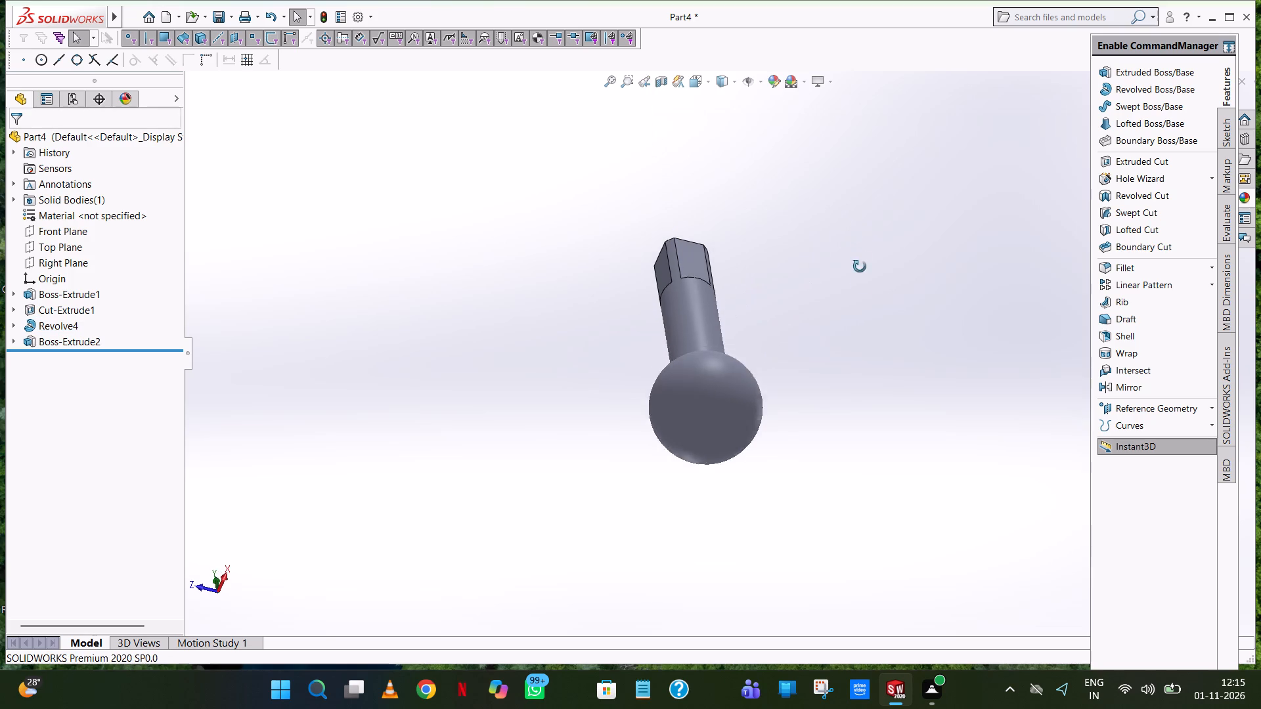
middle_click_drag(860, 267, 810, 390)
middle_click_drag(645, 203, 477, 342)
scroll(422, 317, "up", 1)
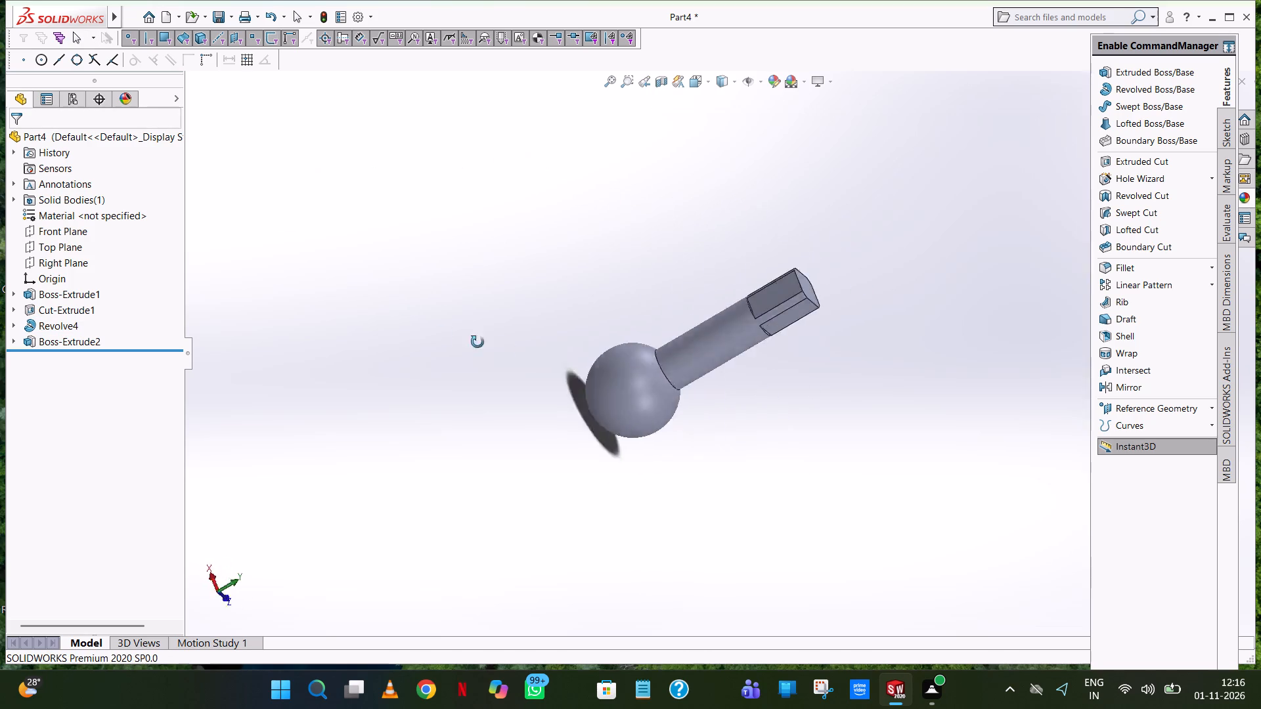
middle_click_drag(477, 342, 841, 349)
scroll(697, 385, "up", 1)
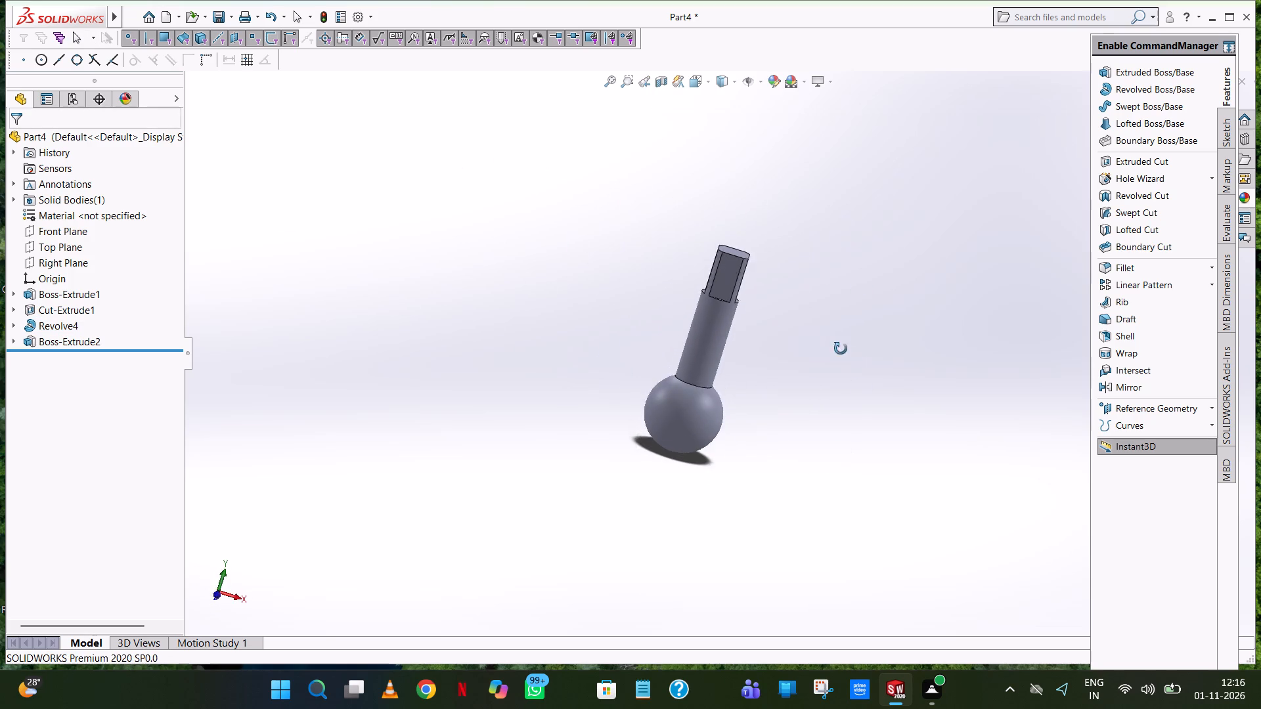
Change the whole part's appearance colour to pale yellow from the standard colour swatches.
middle_click_drag(841, 349, 778, 303)
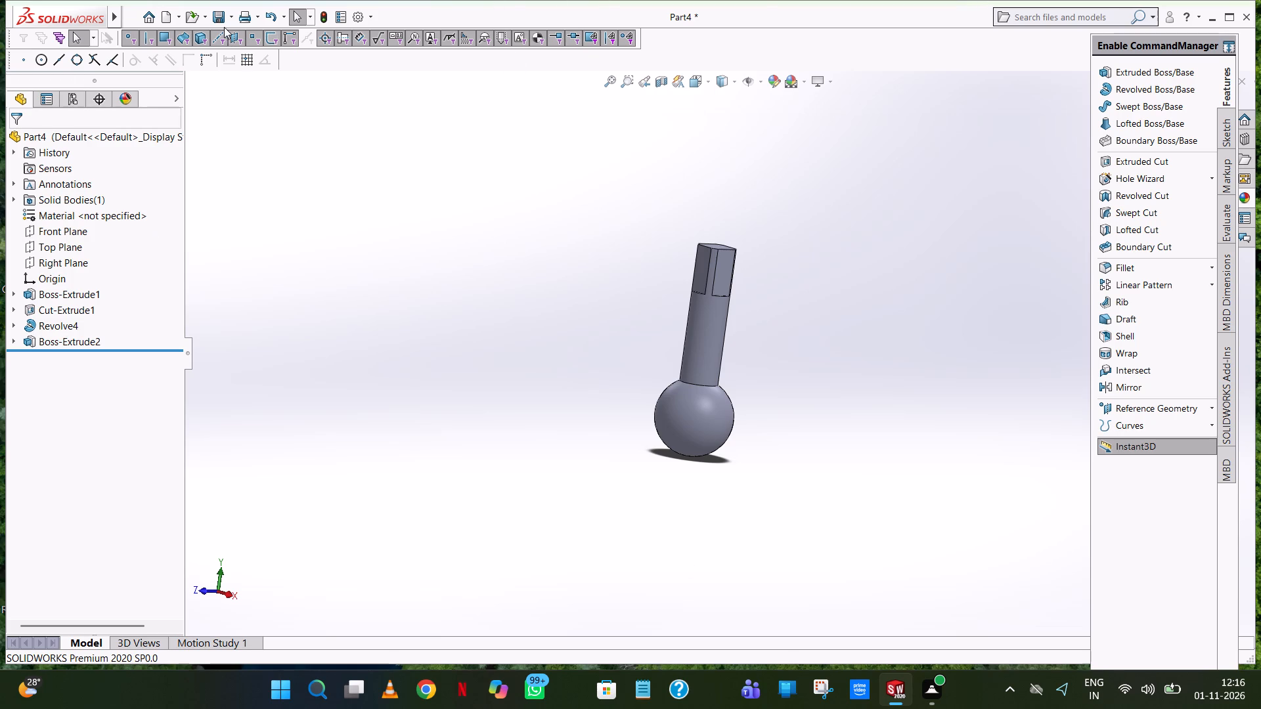
right_click(693, 358)
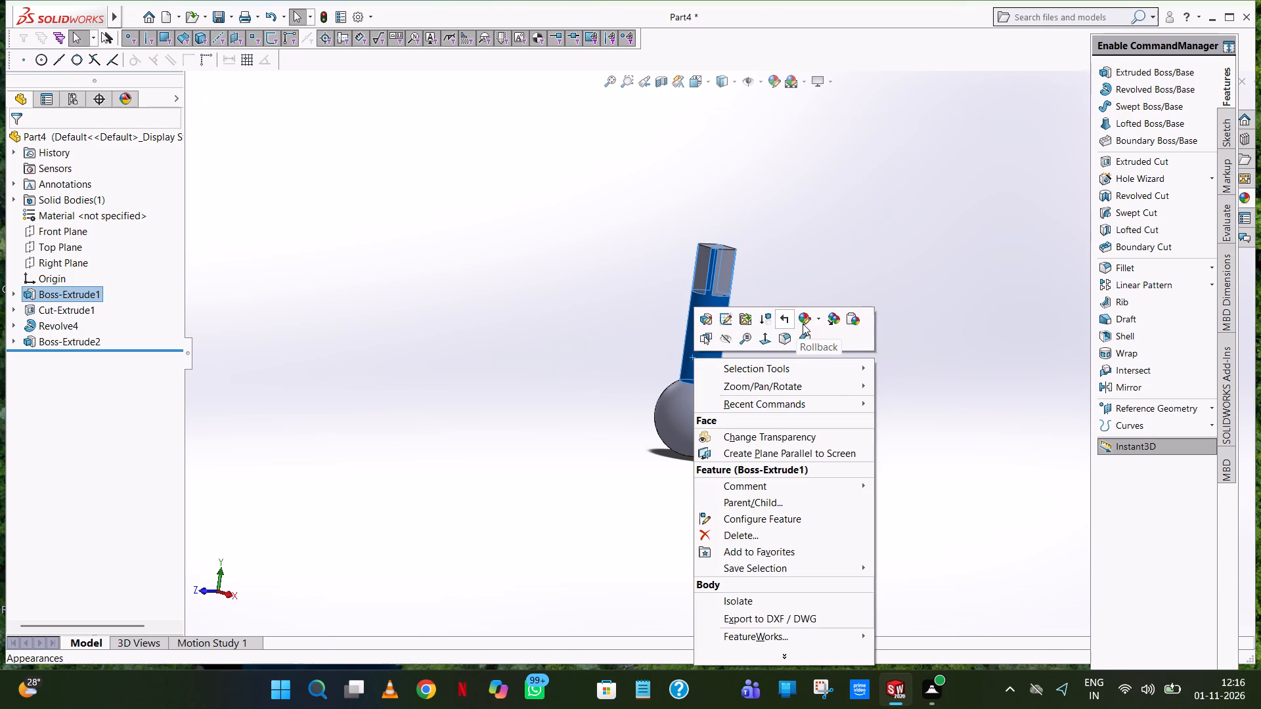
left_click(803, 324)
left_click(824, 391)
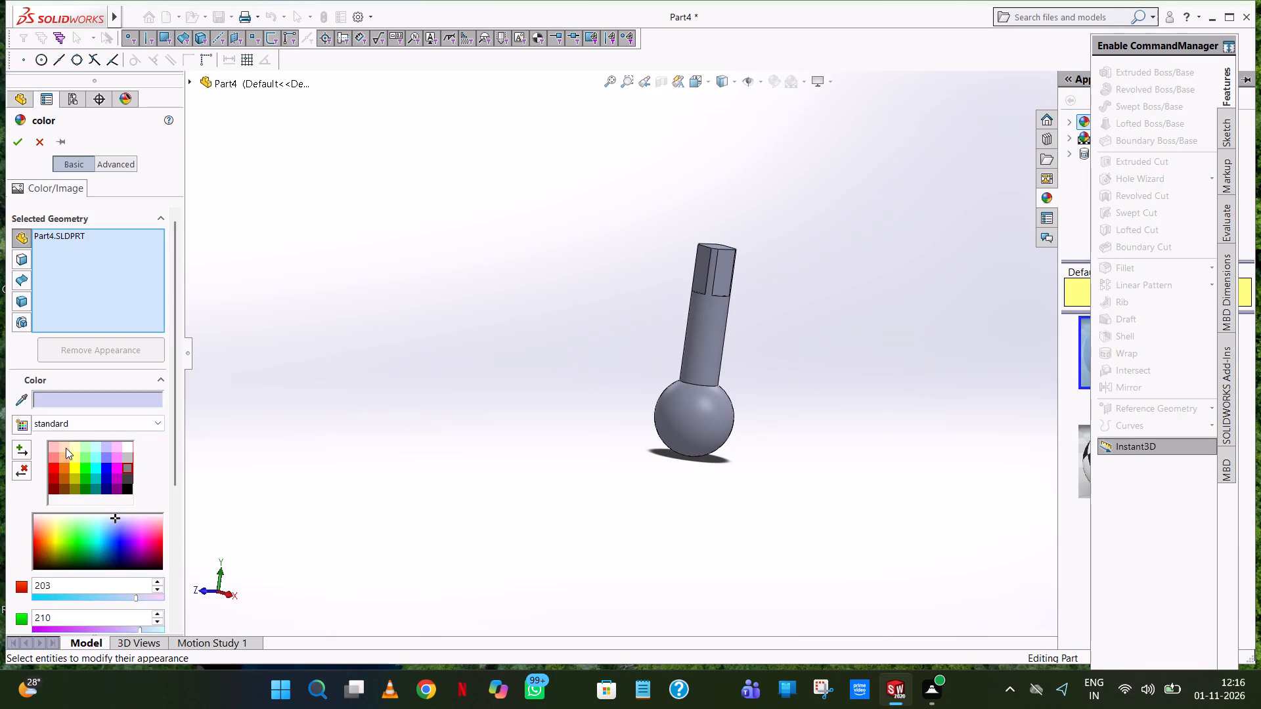
left_click(74, 440)
left_click(19, 148)
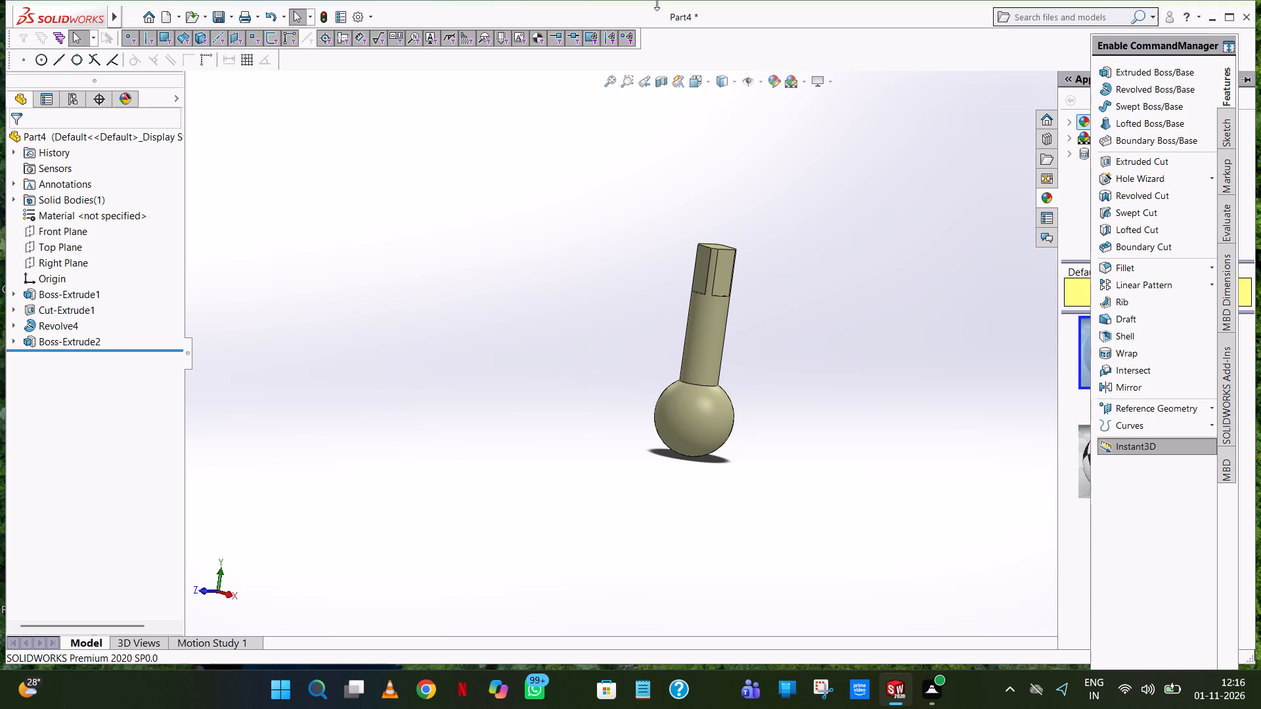
Save the part as "ball valve" in the water control valve folder, as a SOLIDWORKS Part file.
left_click(216, 18)
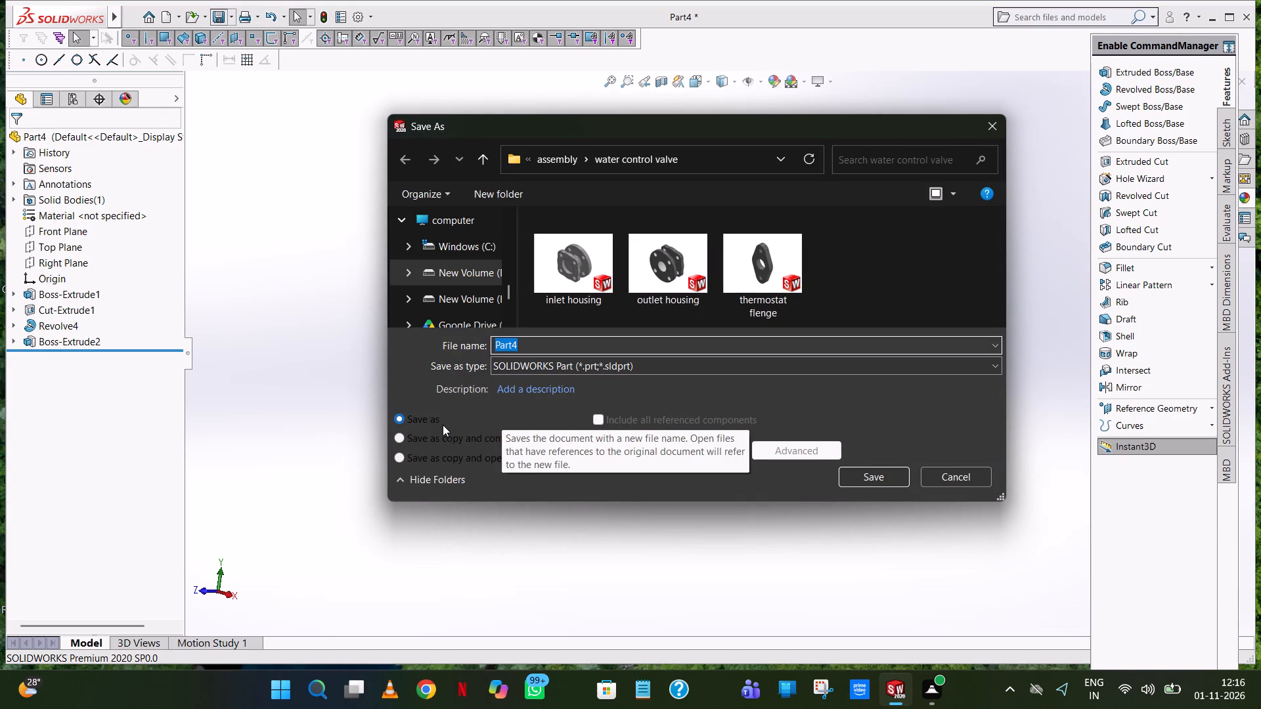
type("ball valve")
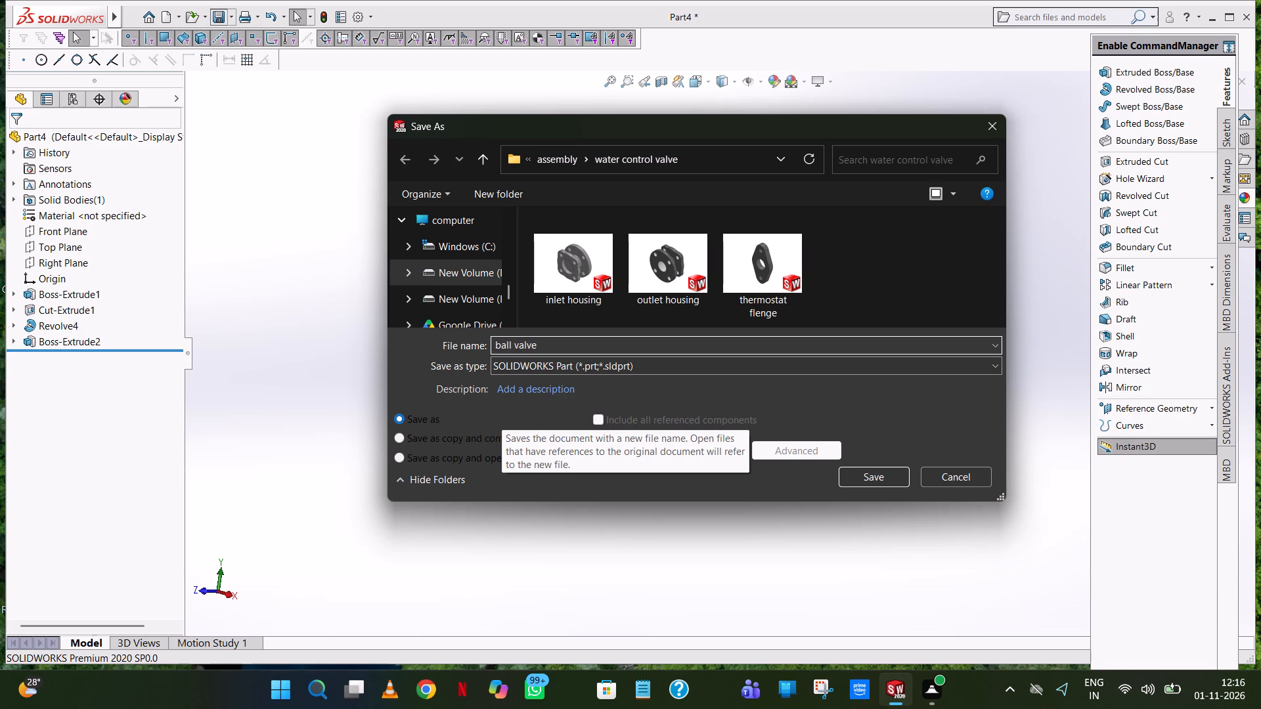
left_click(897, 479)
Save a PDF copy of the ball valve part under the same name in the water control valve folder.
left_click(232, 15)
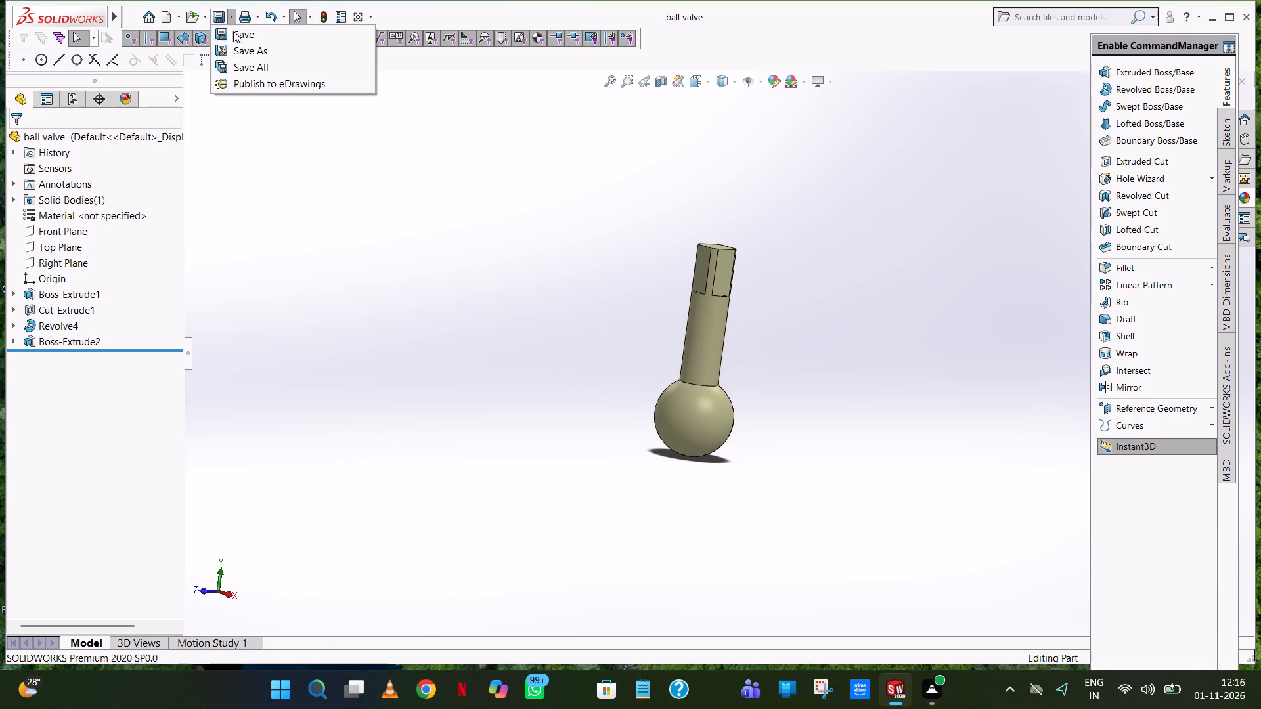
left_click(248, 52)
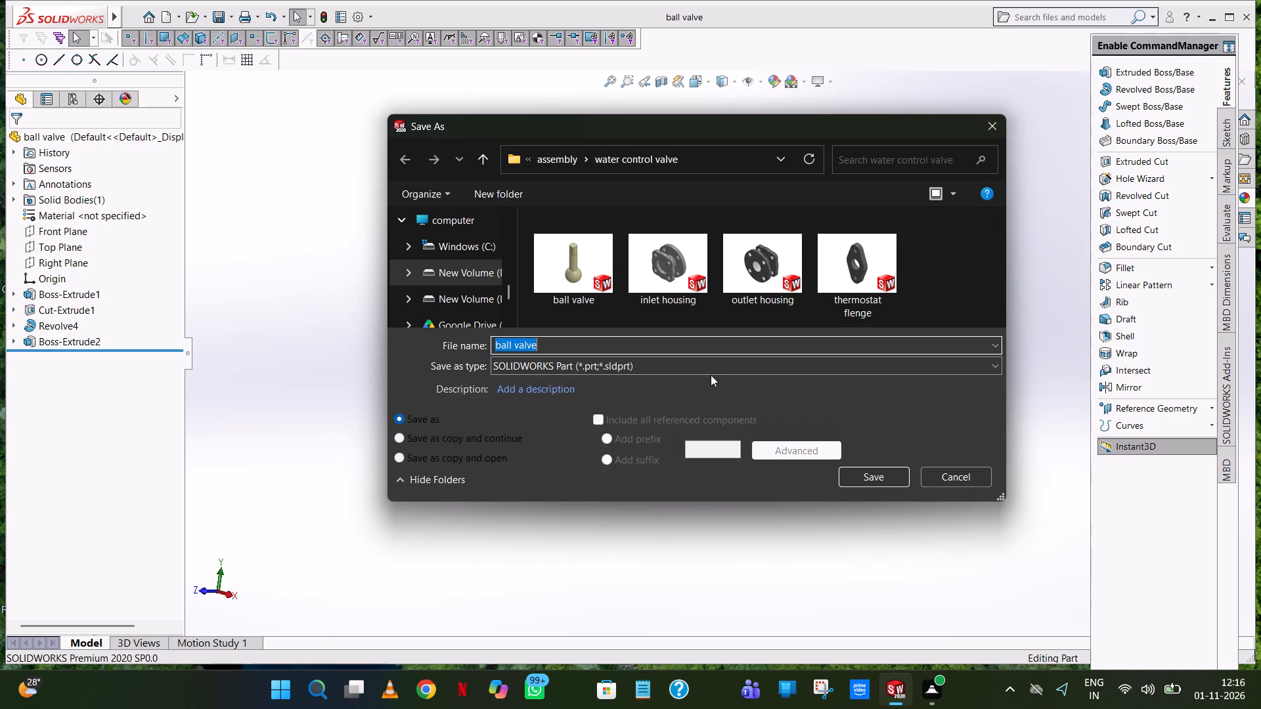
left_click(714, 367)
left_click(715, 100)
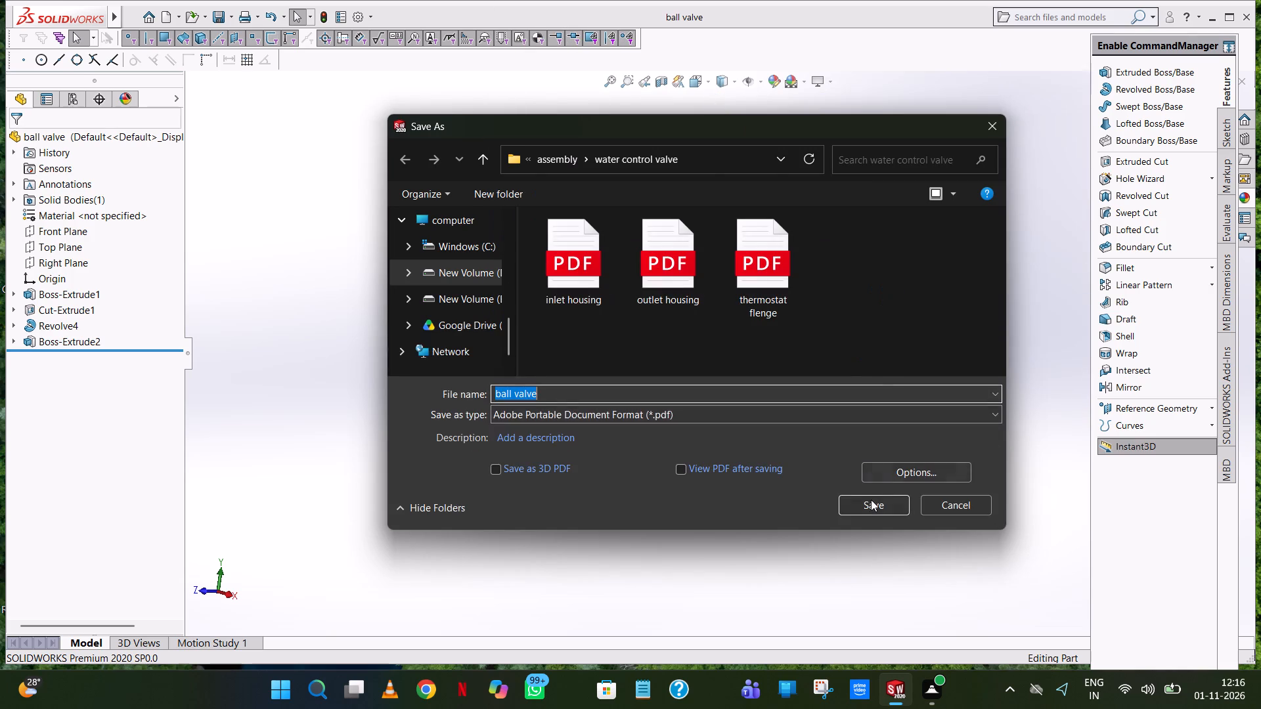
left_click(873, 502)
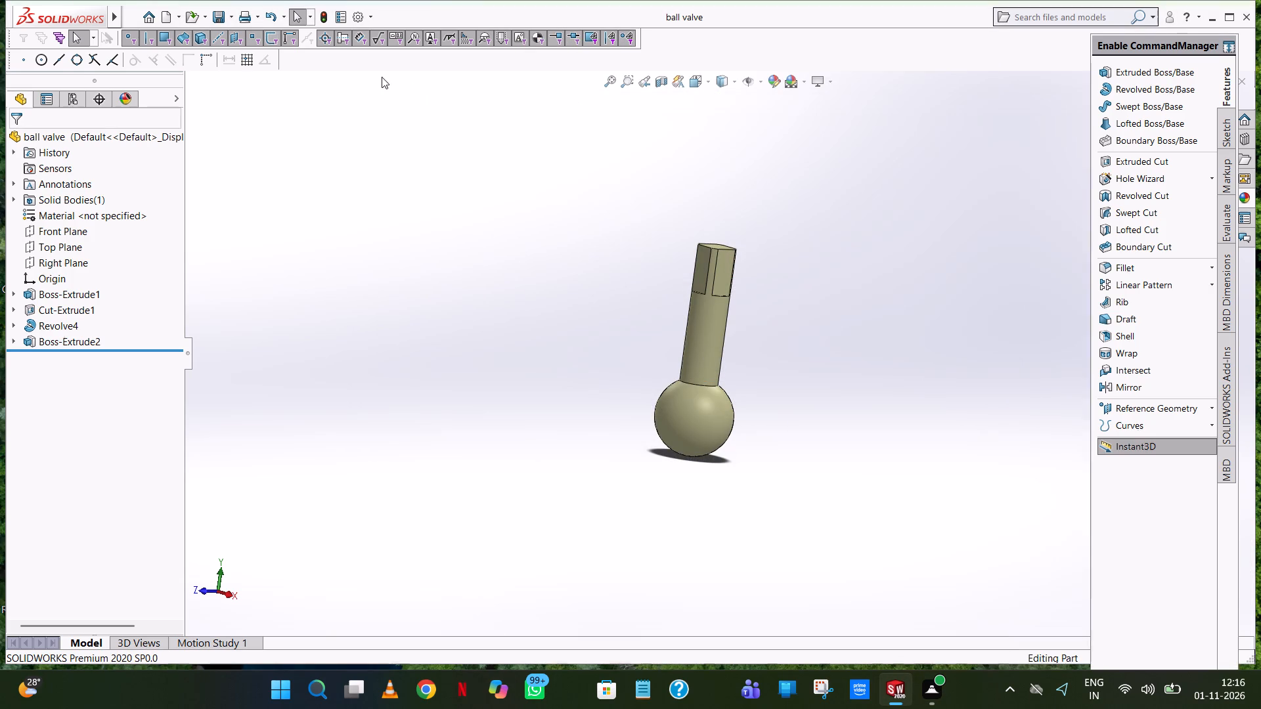
Create a new Part document.
left_click(164, 19)
double_click(302, 309)
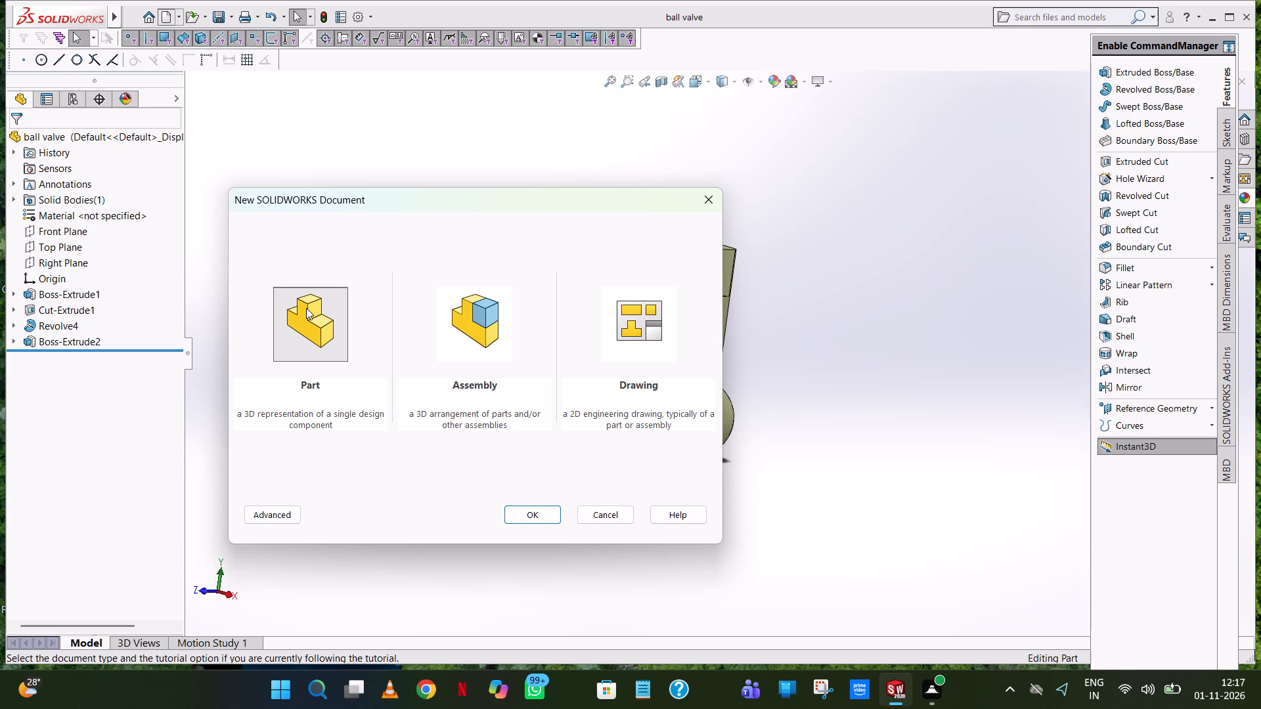
double_click(296, 309)
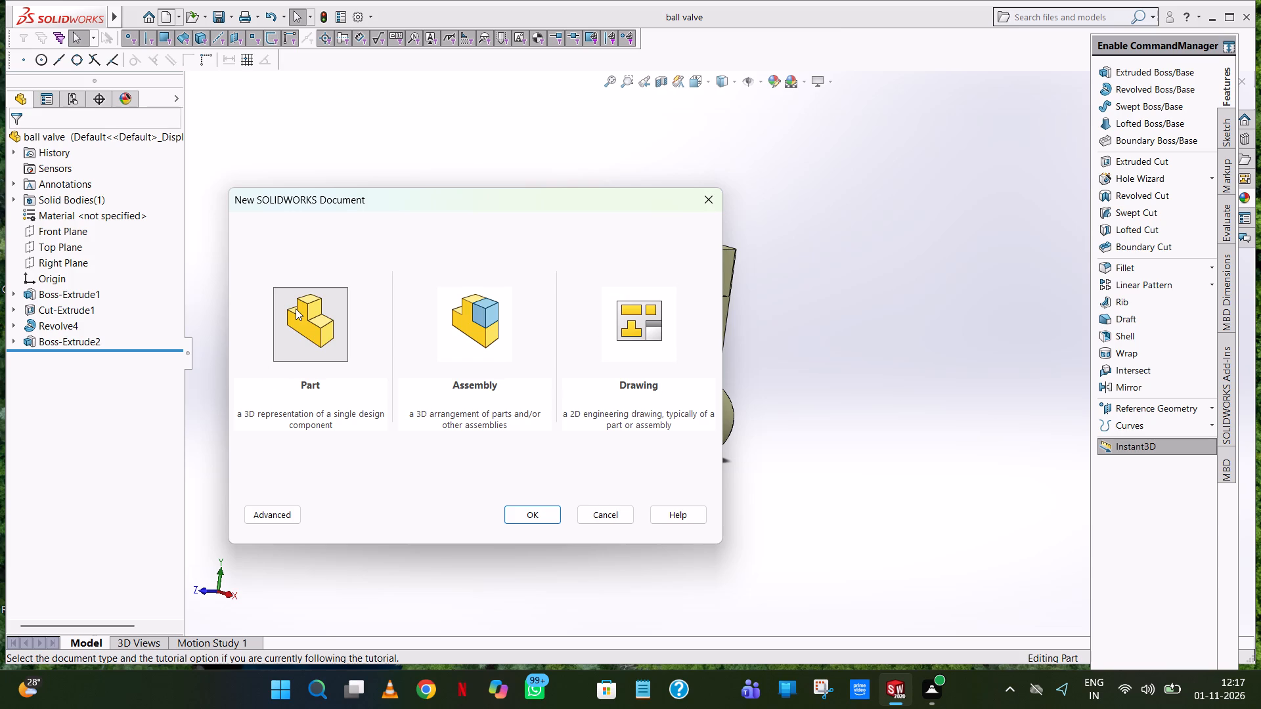
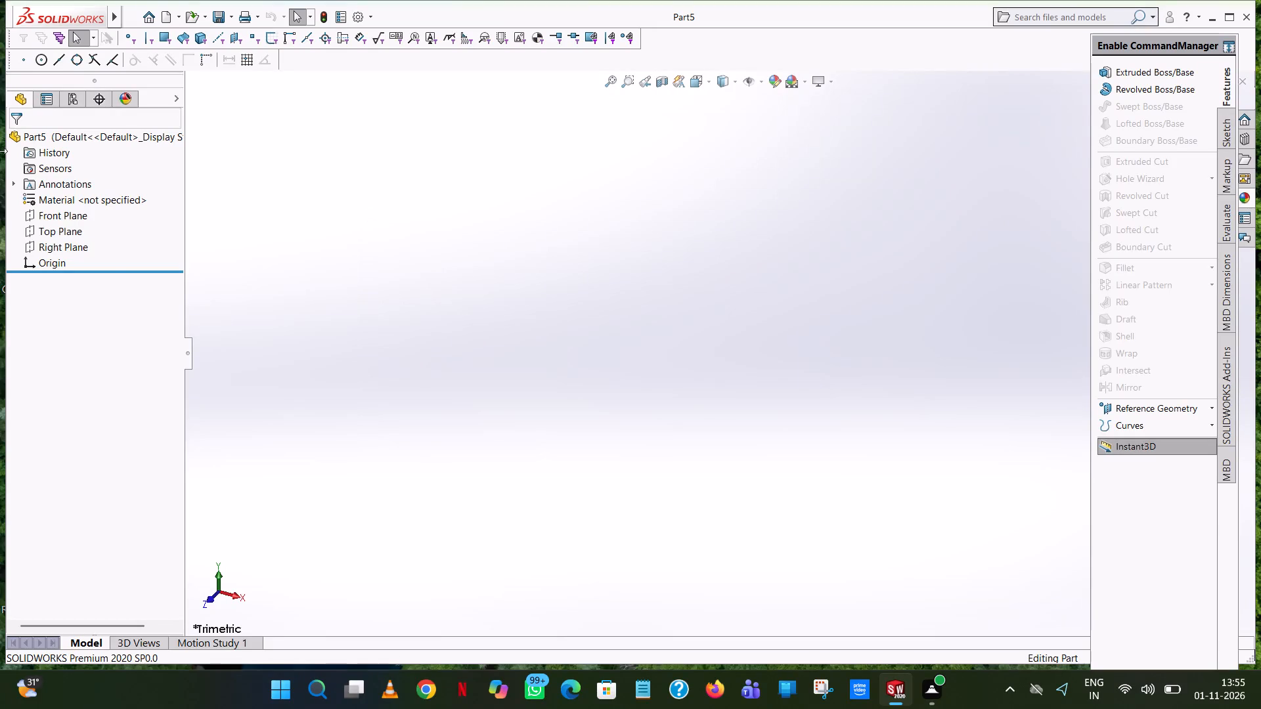
Maximise the application window and start a new sketch on the Front Plane.
left_click(805, 427)
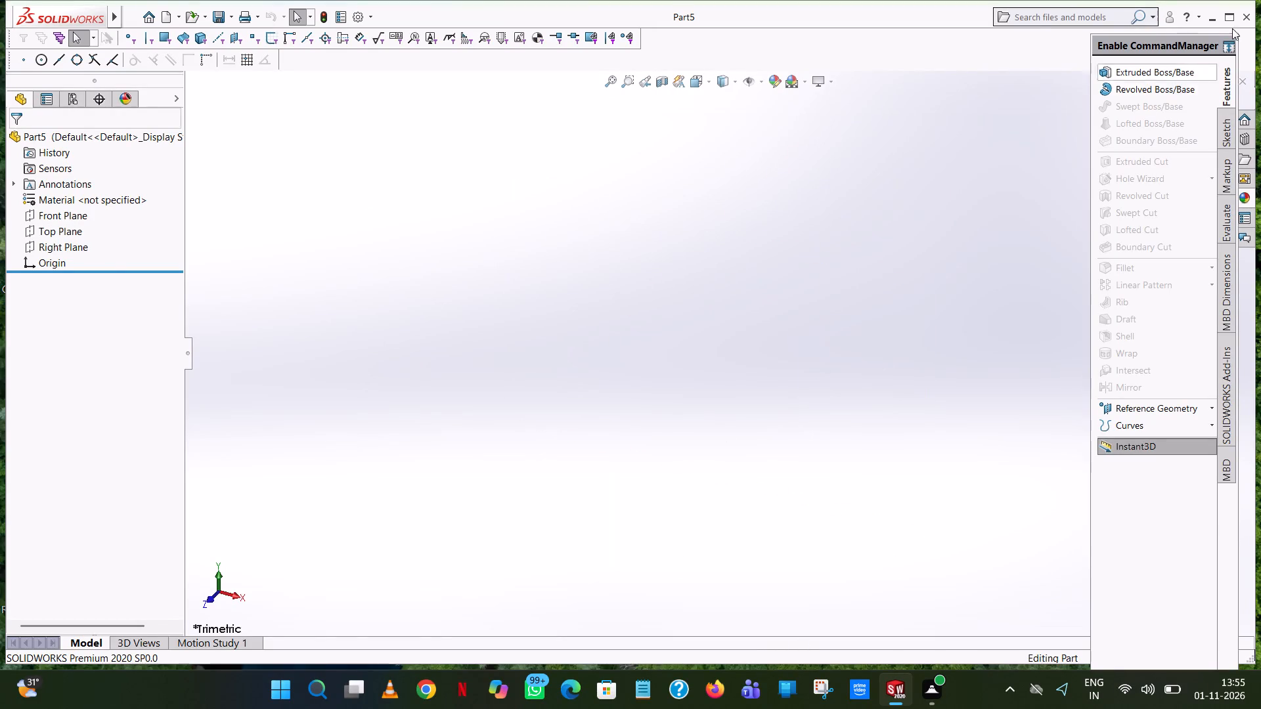
left_click(1231, 21)
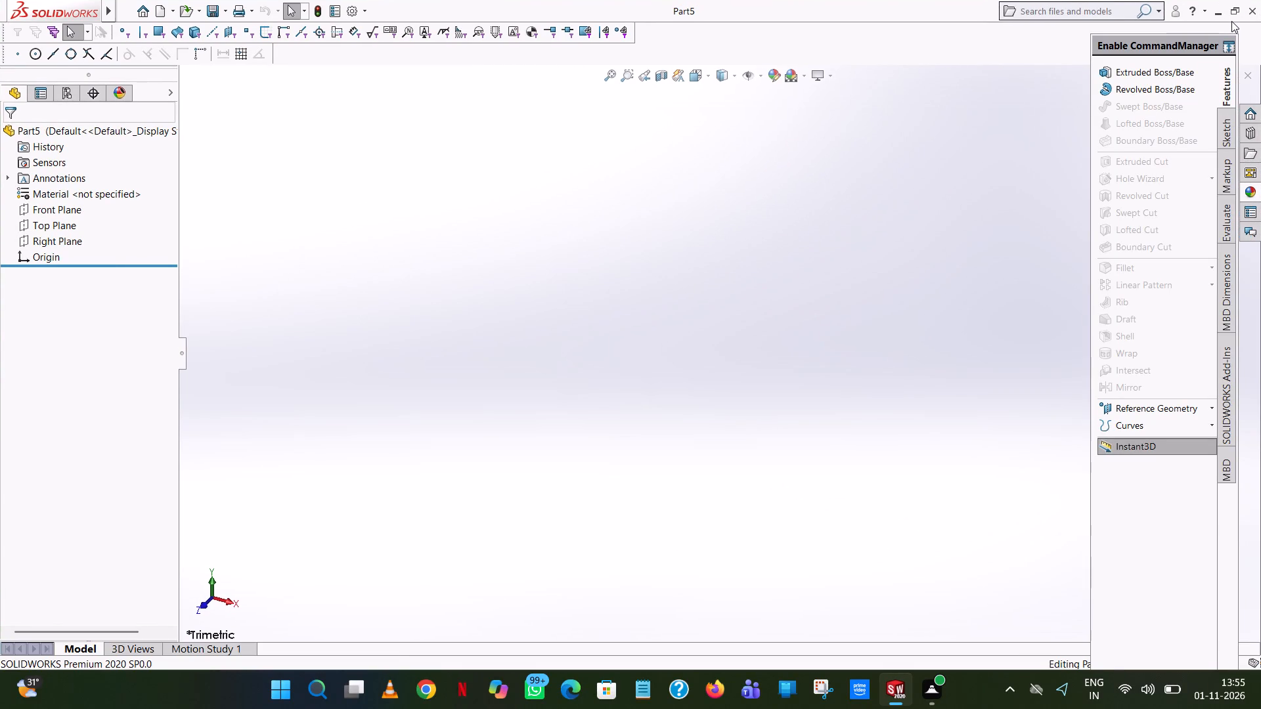
left_click(55, 205)
left_click(68, 182)
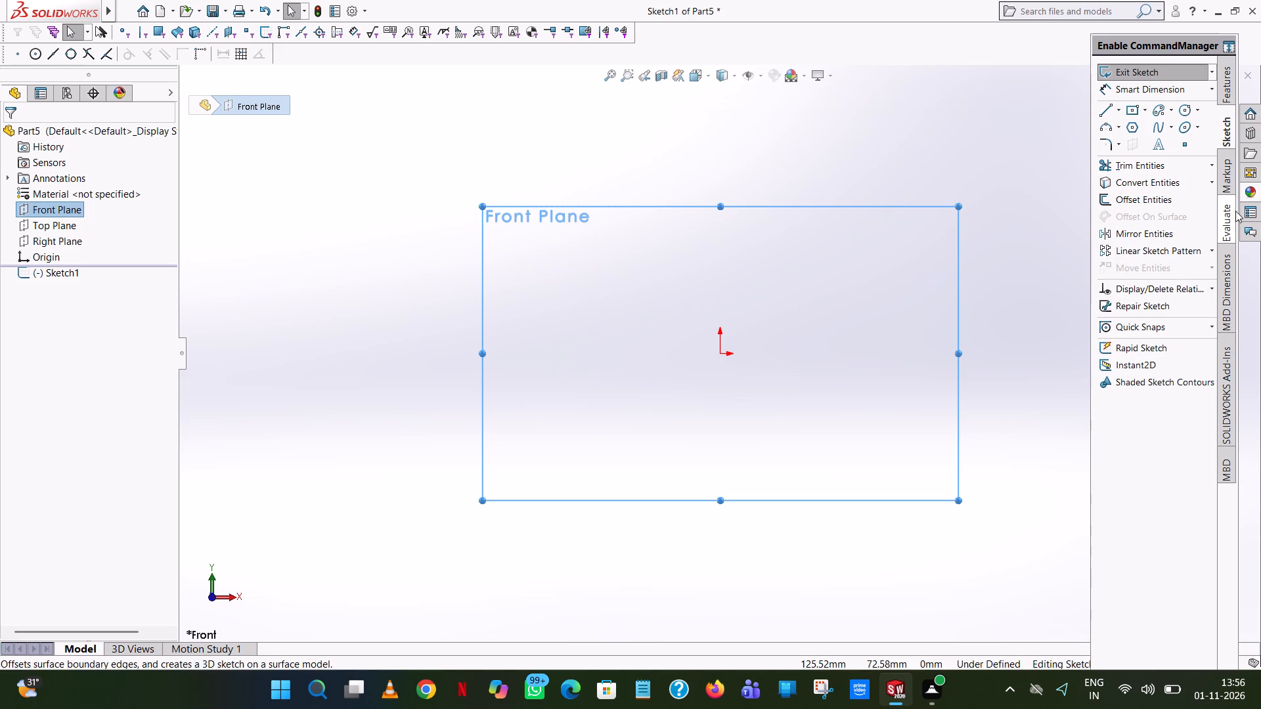
Sketch a circle centred on the origin with a radius of 44.5 mm.
left_click(1185, 112)
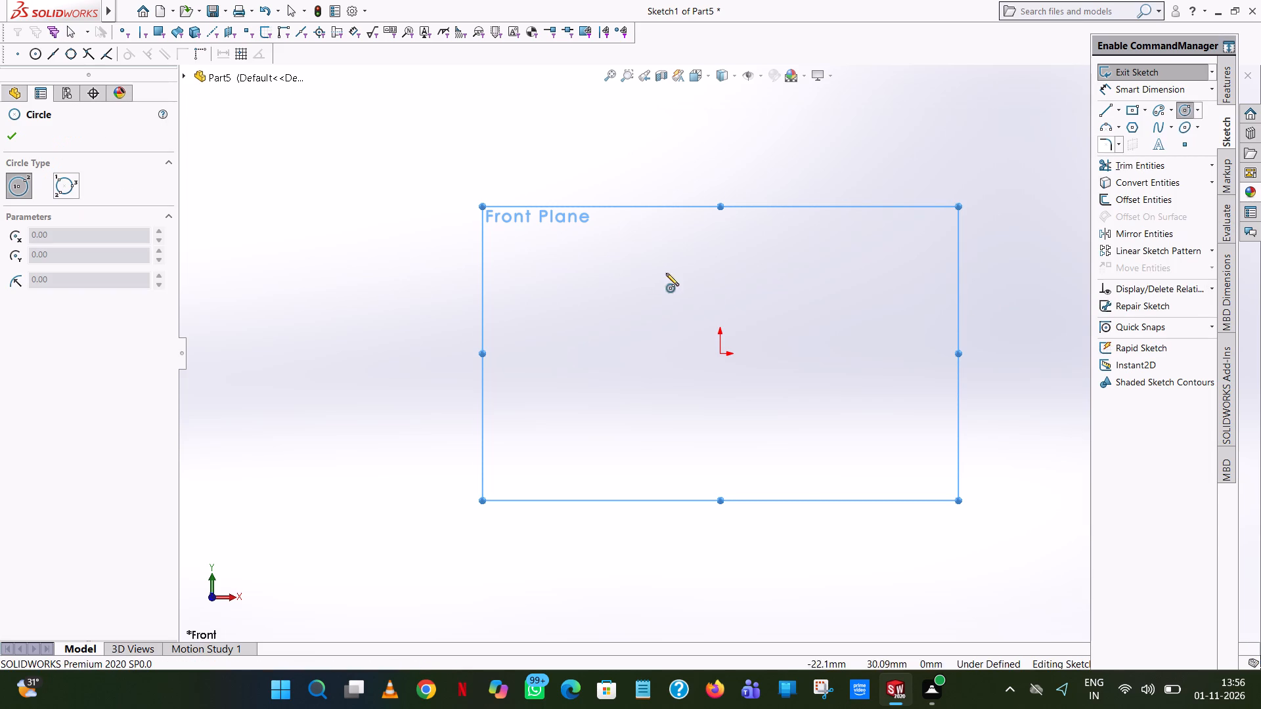
left_click(720, 354)
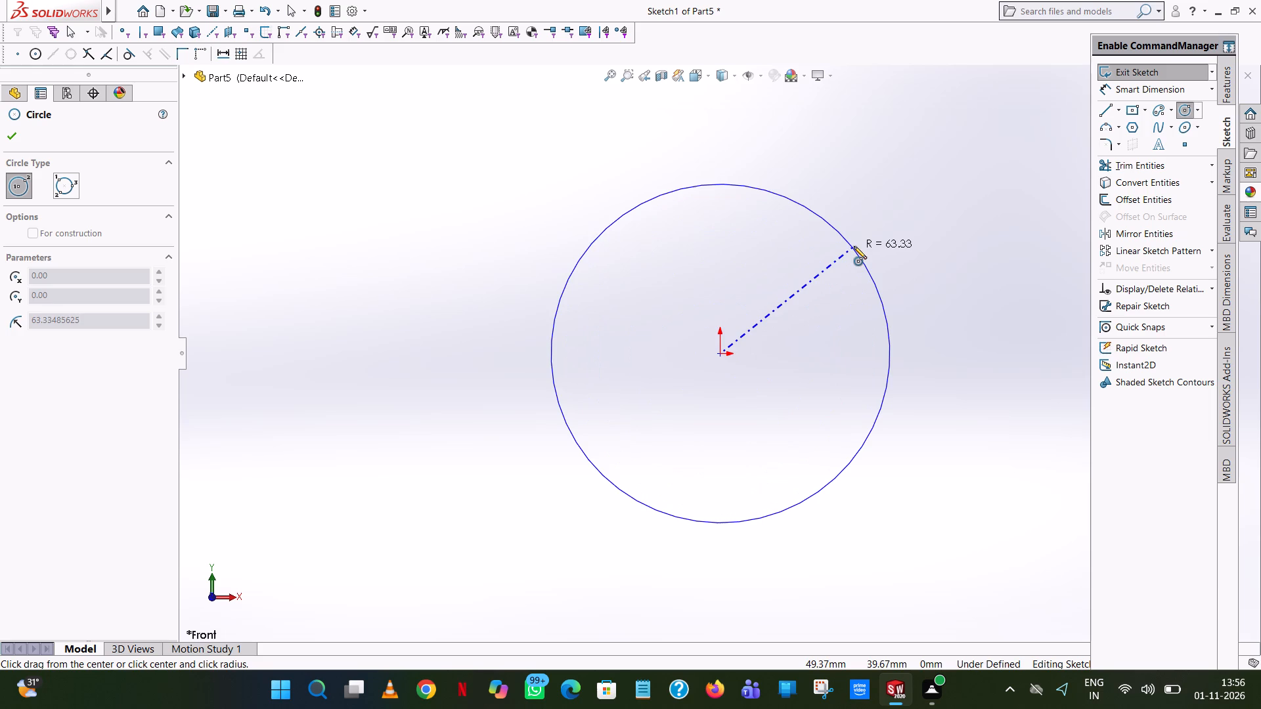
left_click(854, 246)
type("14")
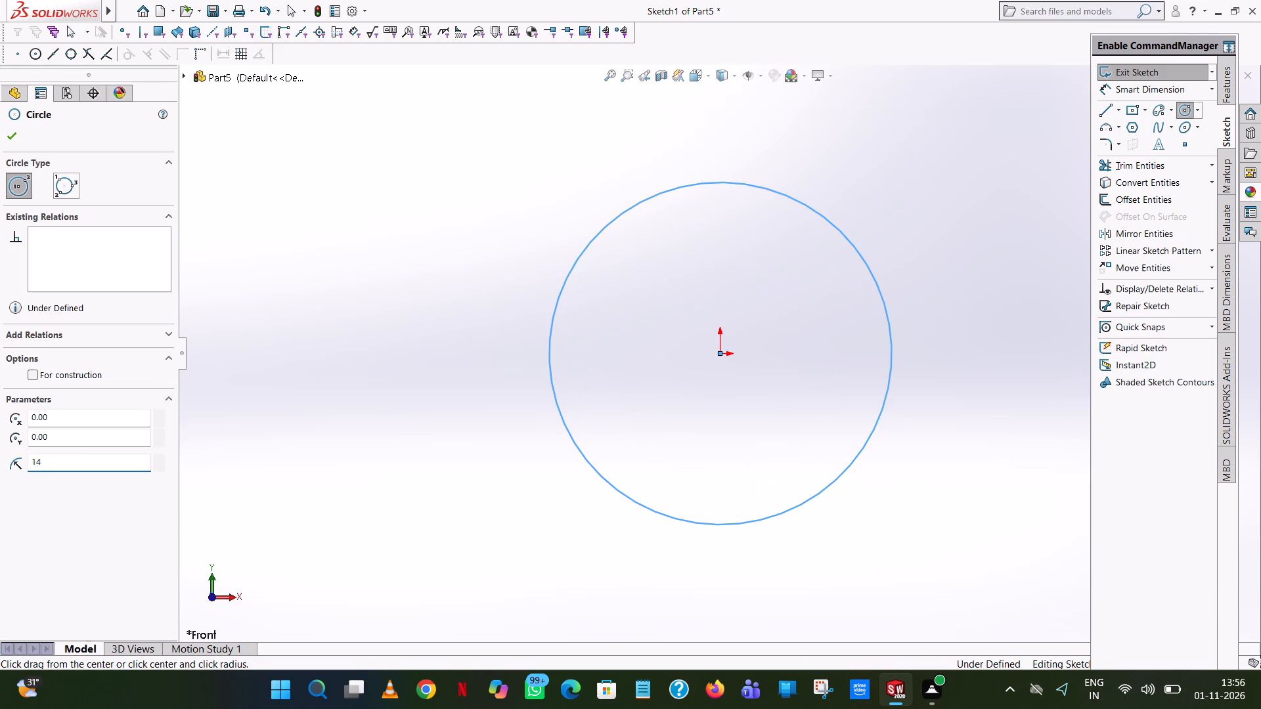
key("BackSpace")
key("BackSpace")
type("44.5")
key("Return")
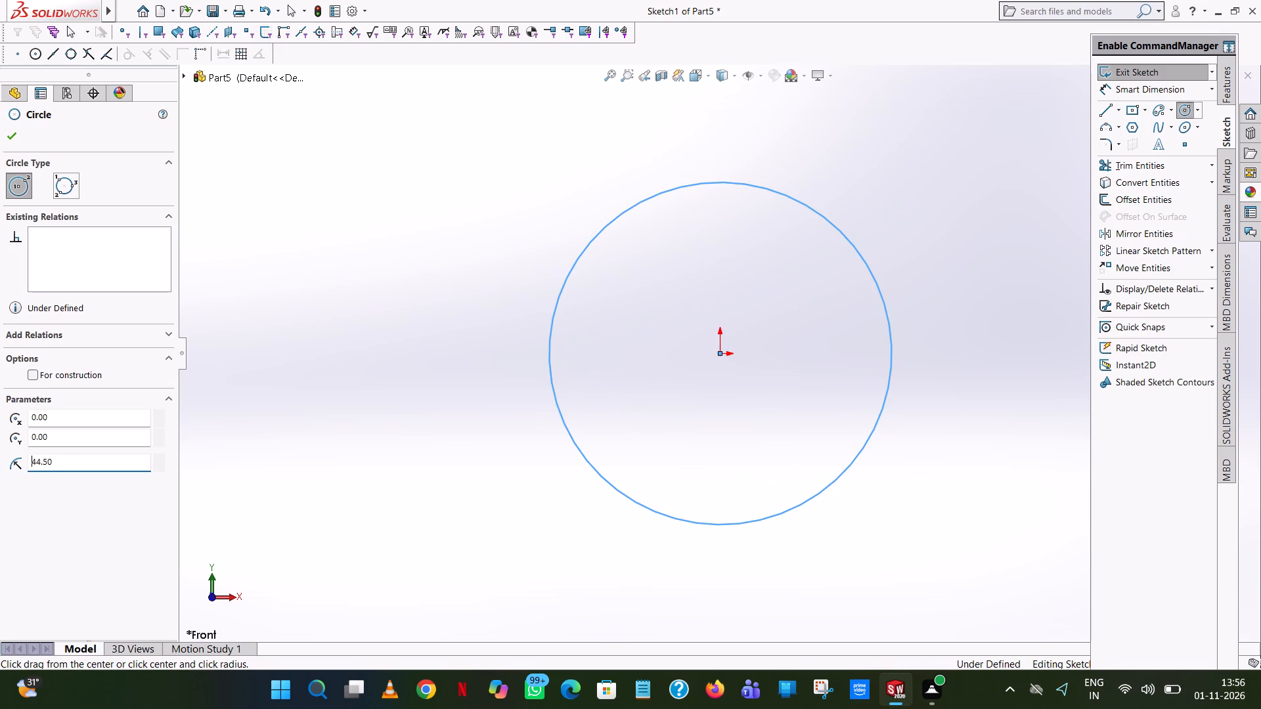
right_click(854, 246)
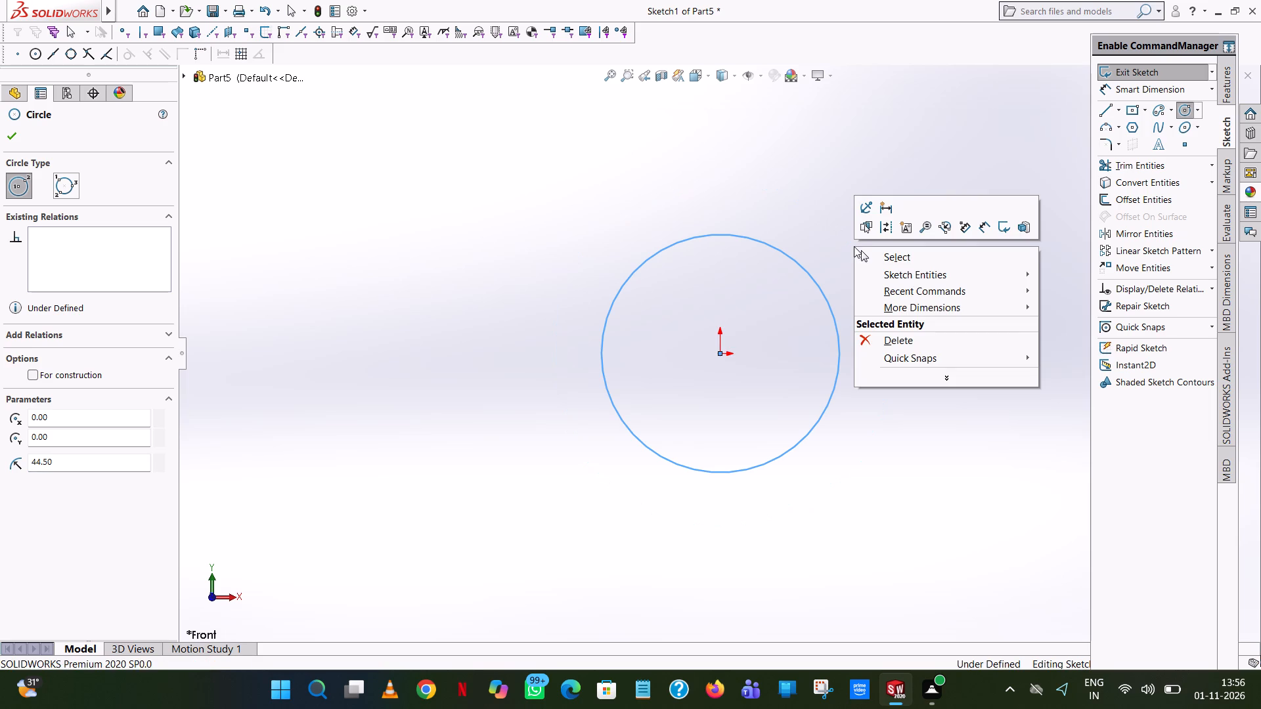
left_click(948, 258)
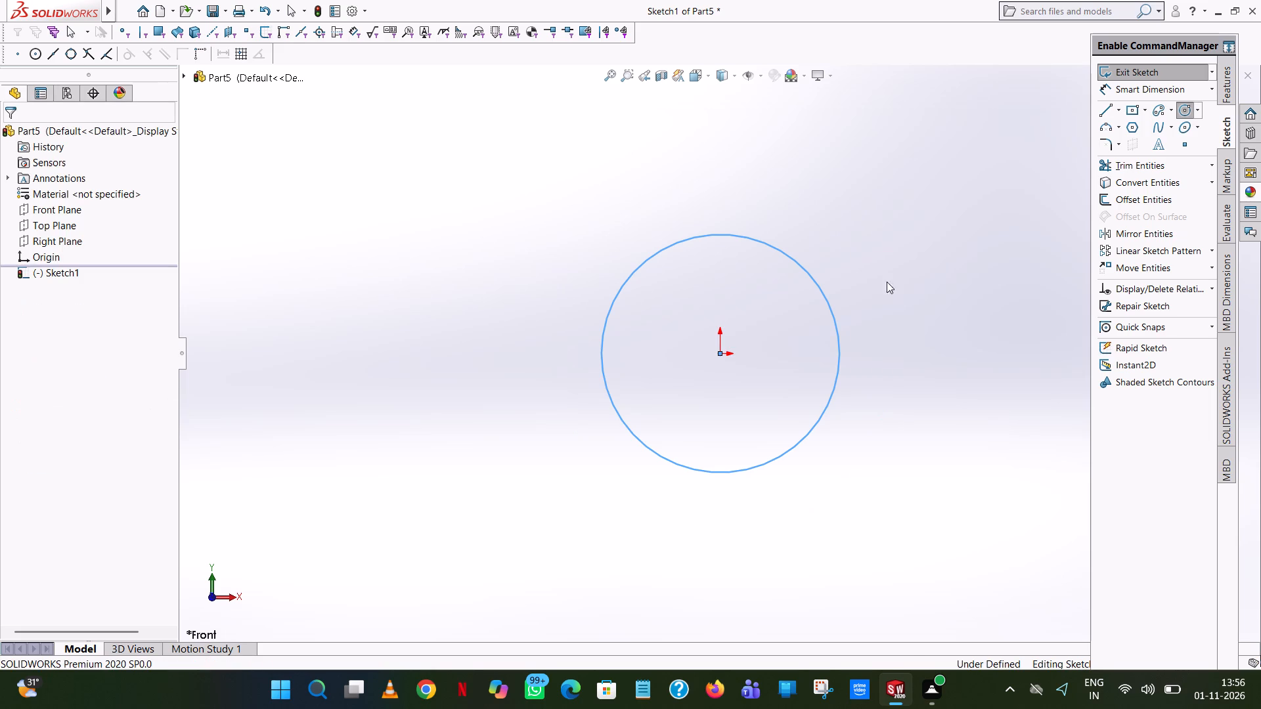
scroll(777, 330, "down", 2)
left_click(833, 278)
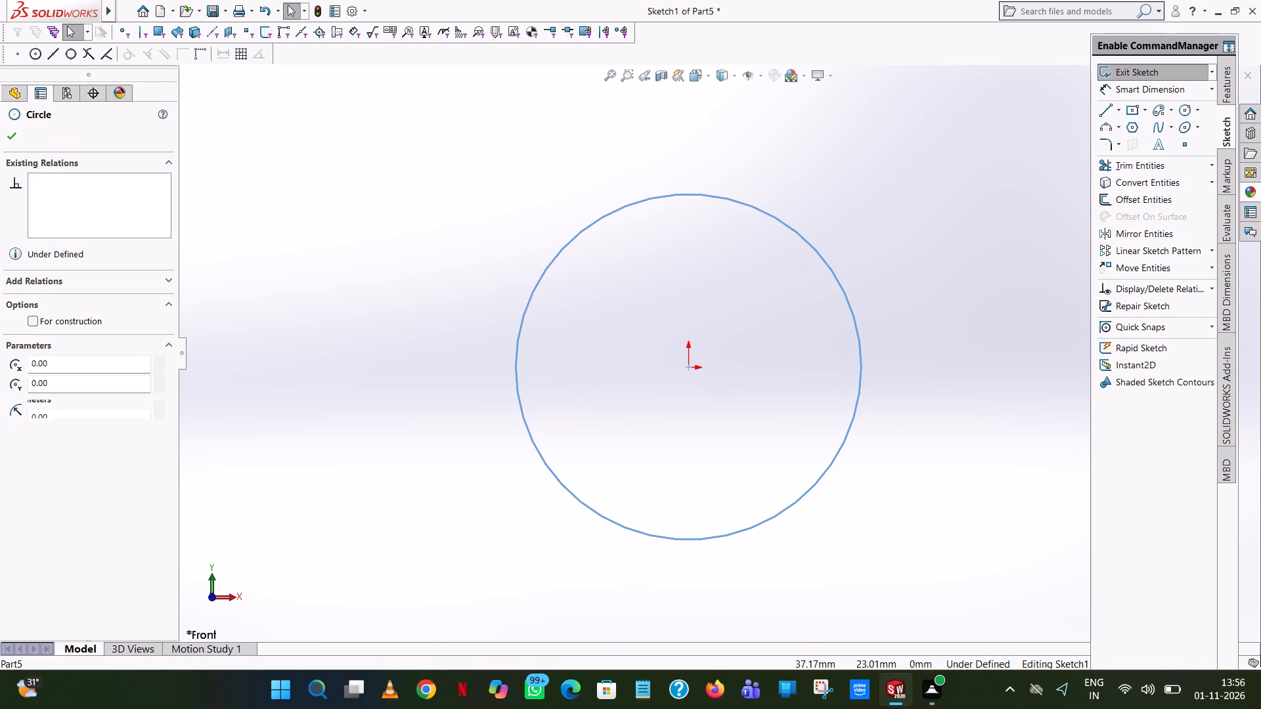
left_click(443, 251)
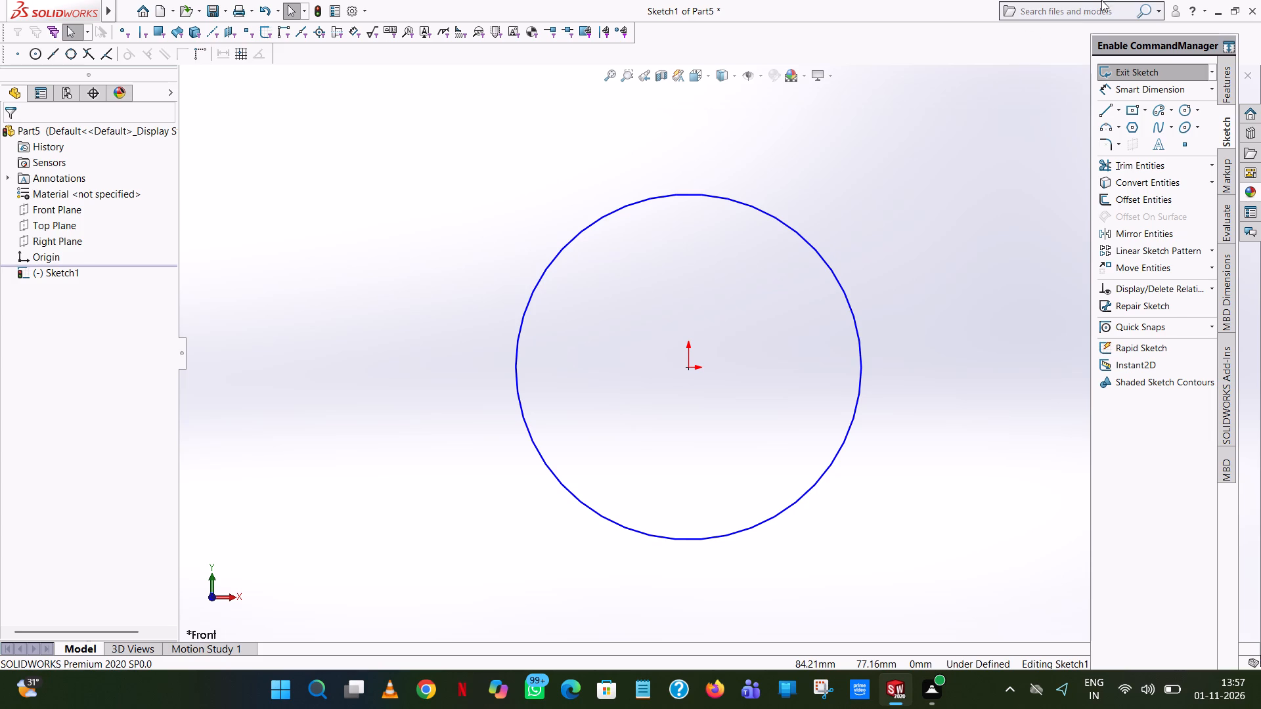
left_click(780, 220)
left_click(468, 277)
Sketch a slanted line about 62 mm long from the origin up past the circle's edge, at about 30° to the horizontal.
left_click(1103, 115)
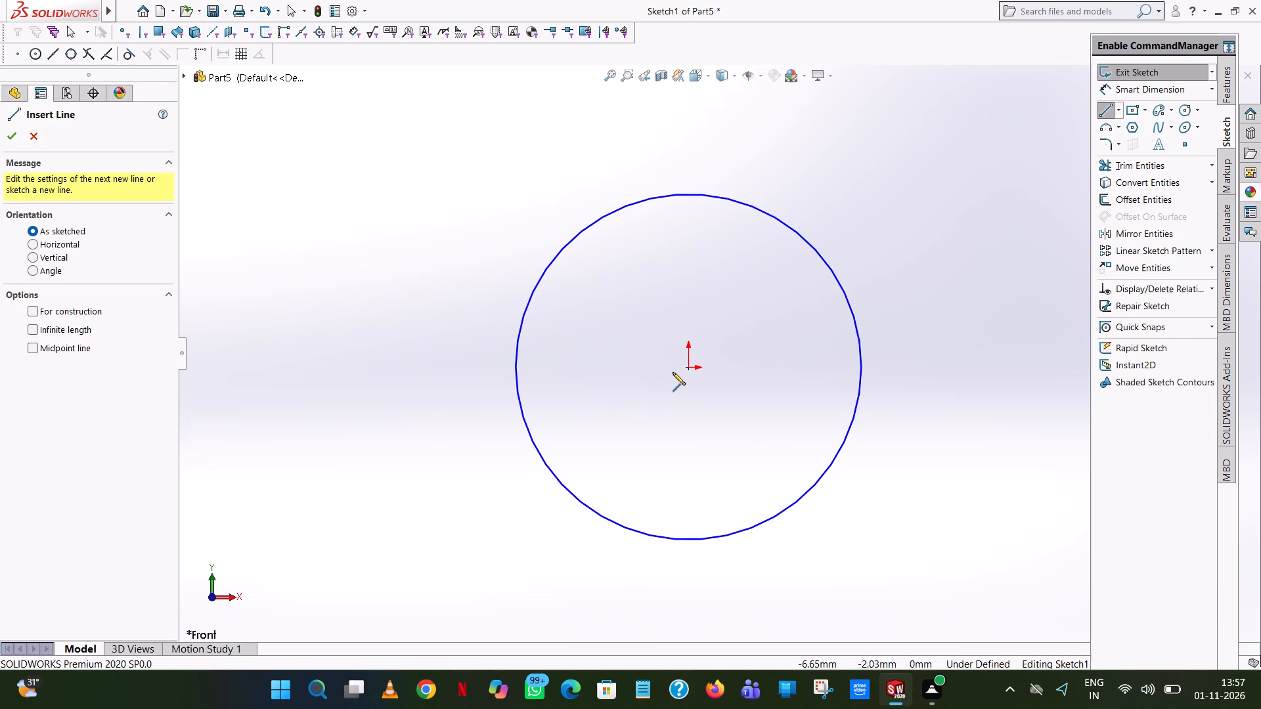
left_click(688, 368)
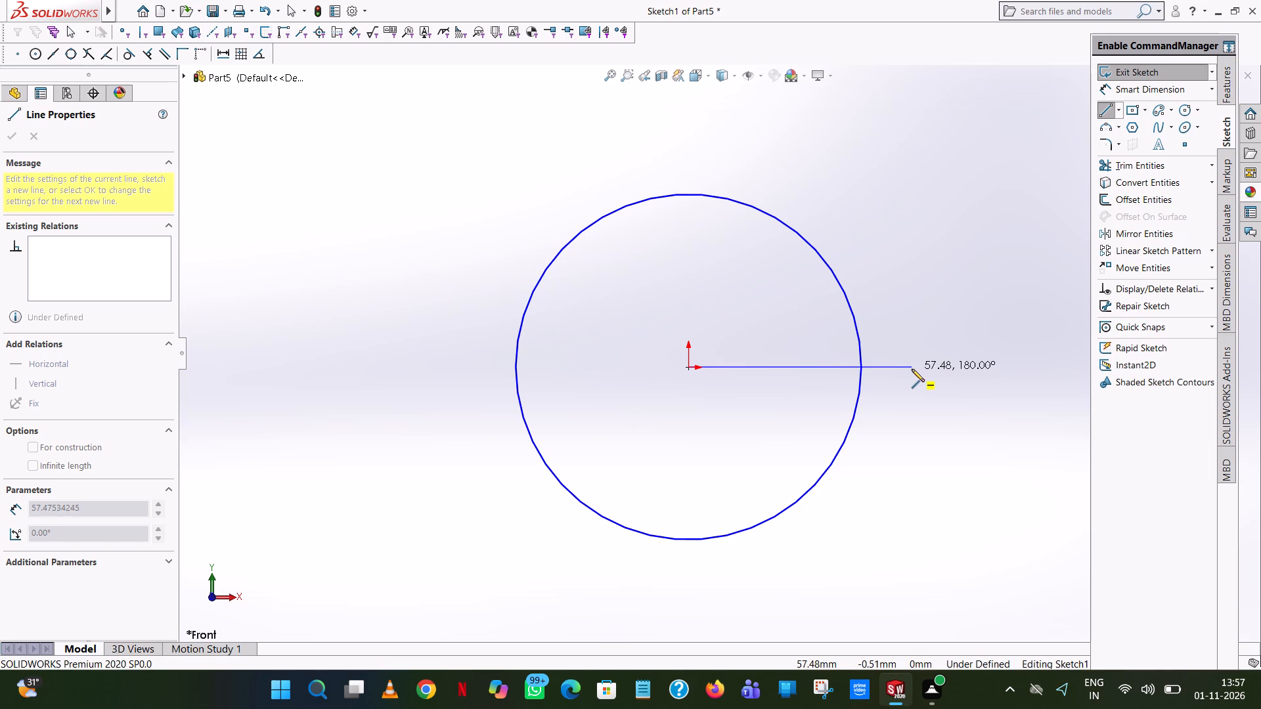
left_click(896, 246)
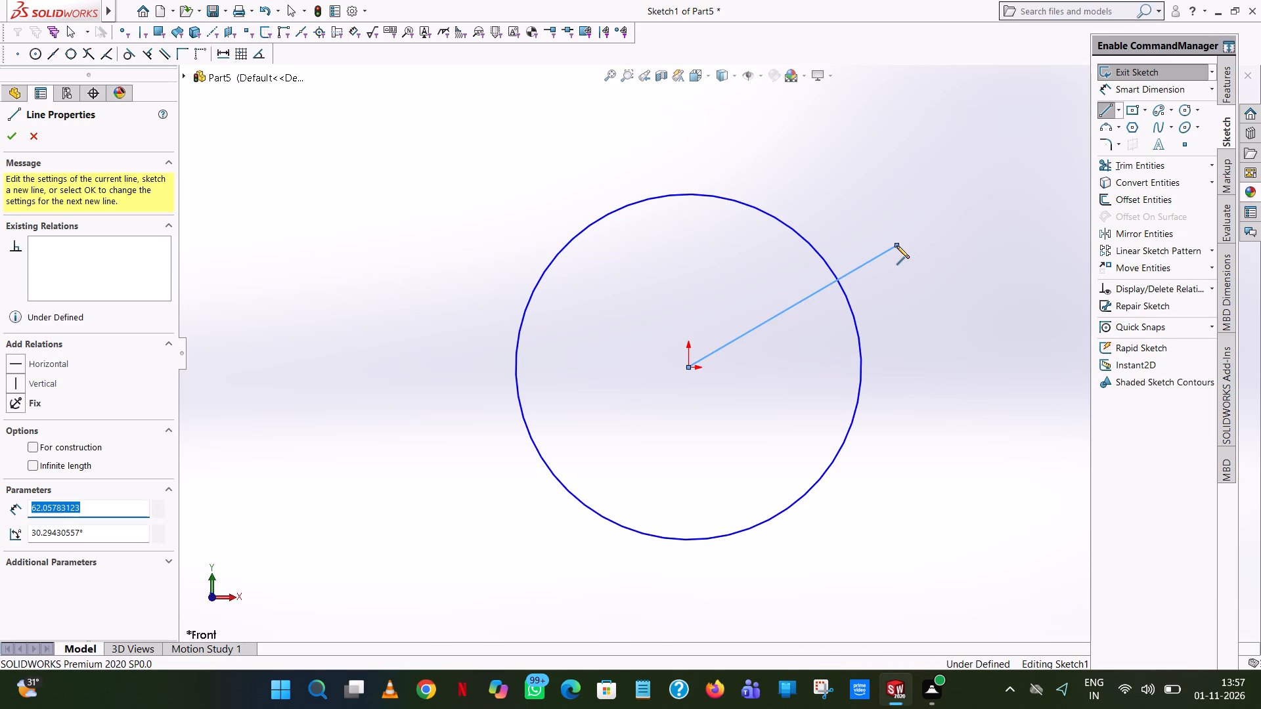
right_click(428, 240)
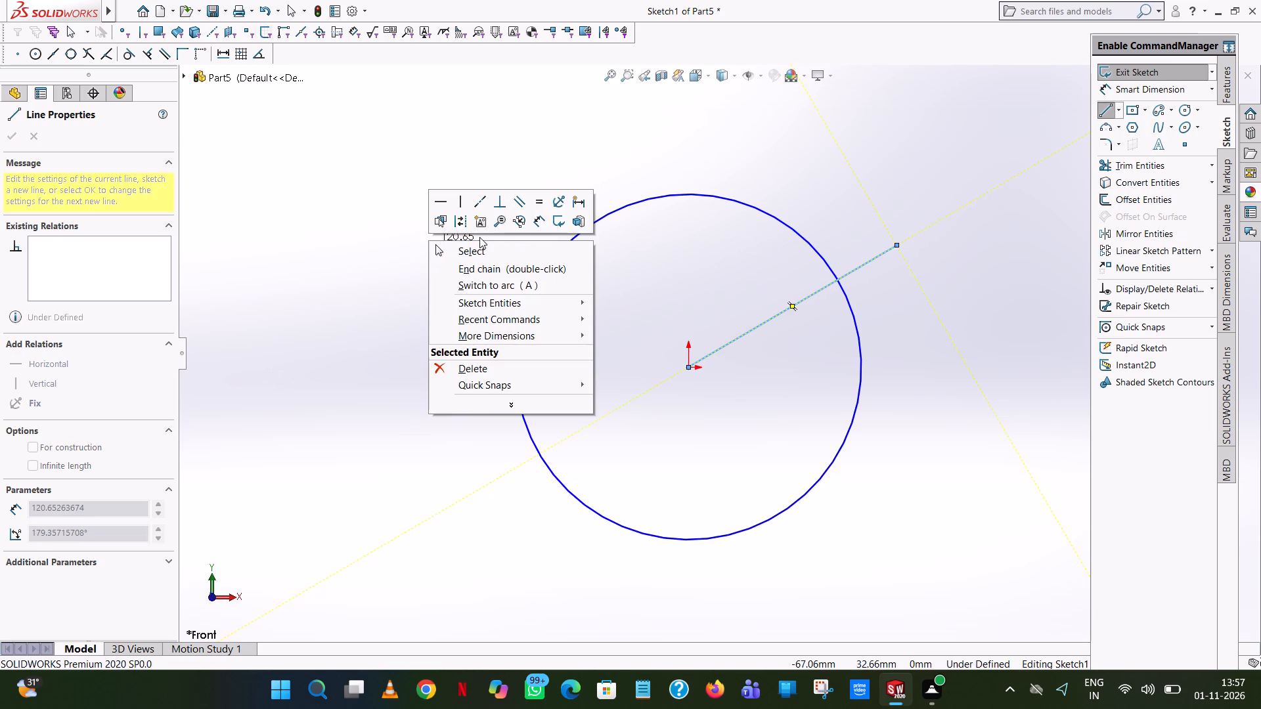
left_click(480, 241)
right_click(480, 242)
left_click(524, 250)
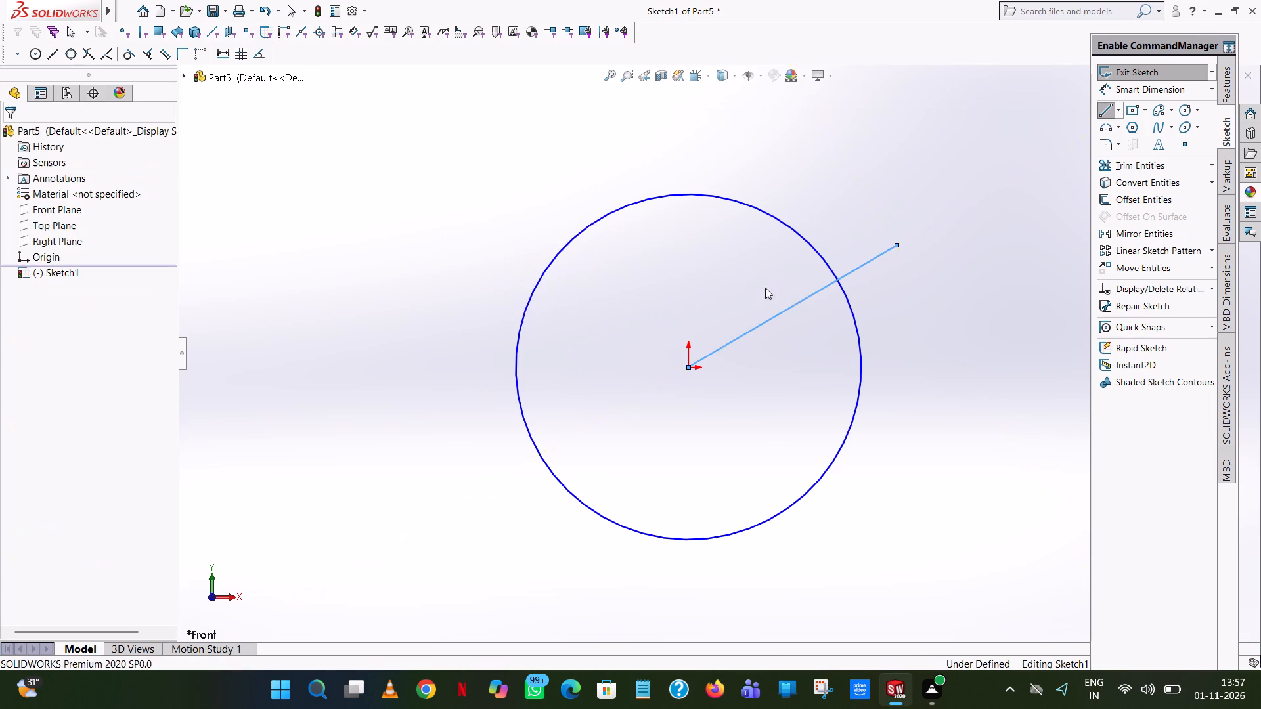
Set the slanted line's angle to 15°.
left_click(794, 306)
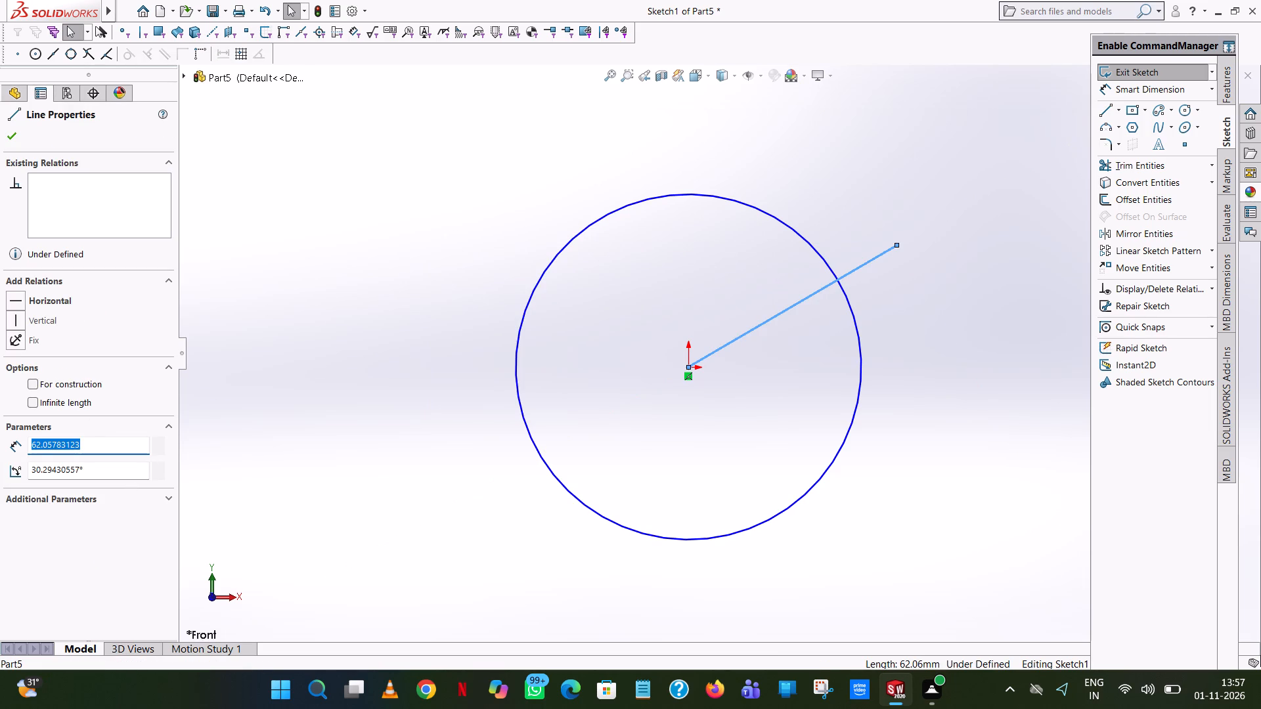
double_click(110, 469)
type("15")
key("Return")
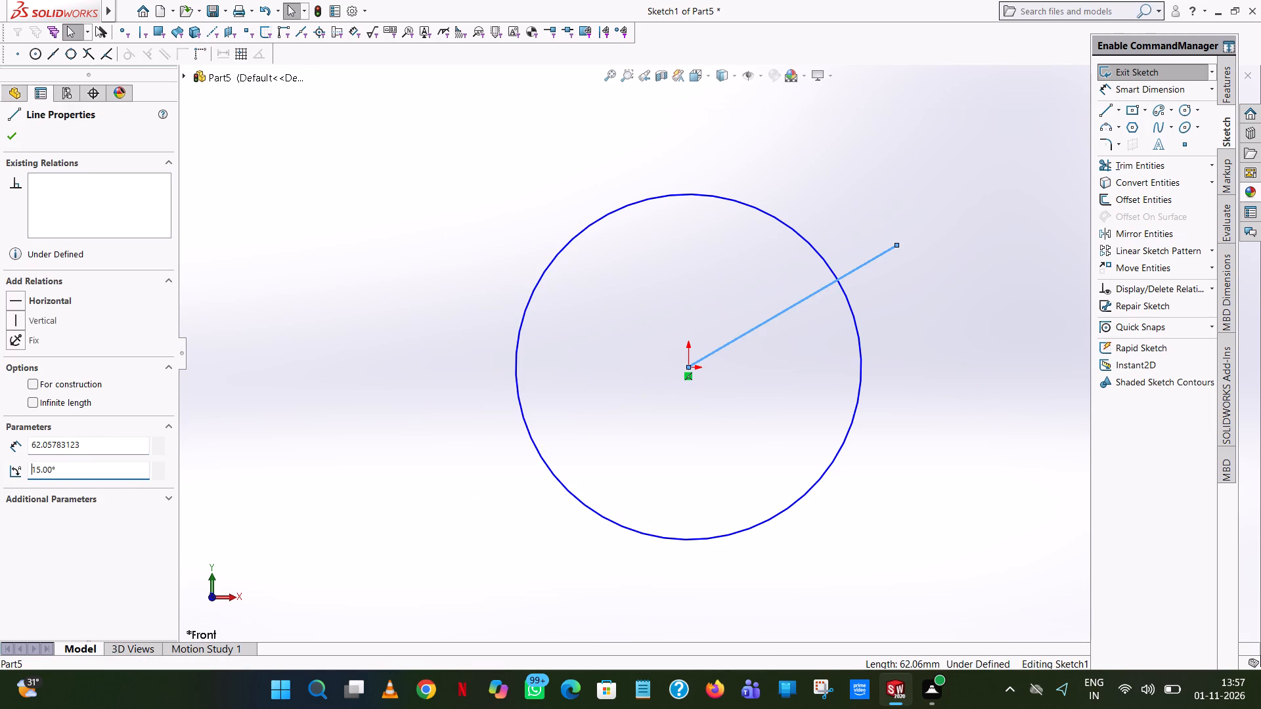
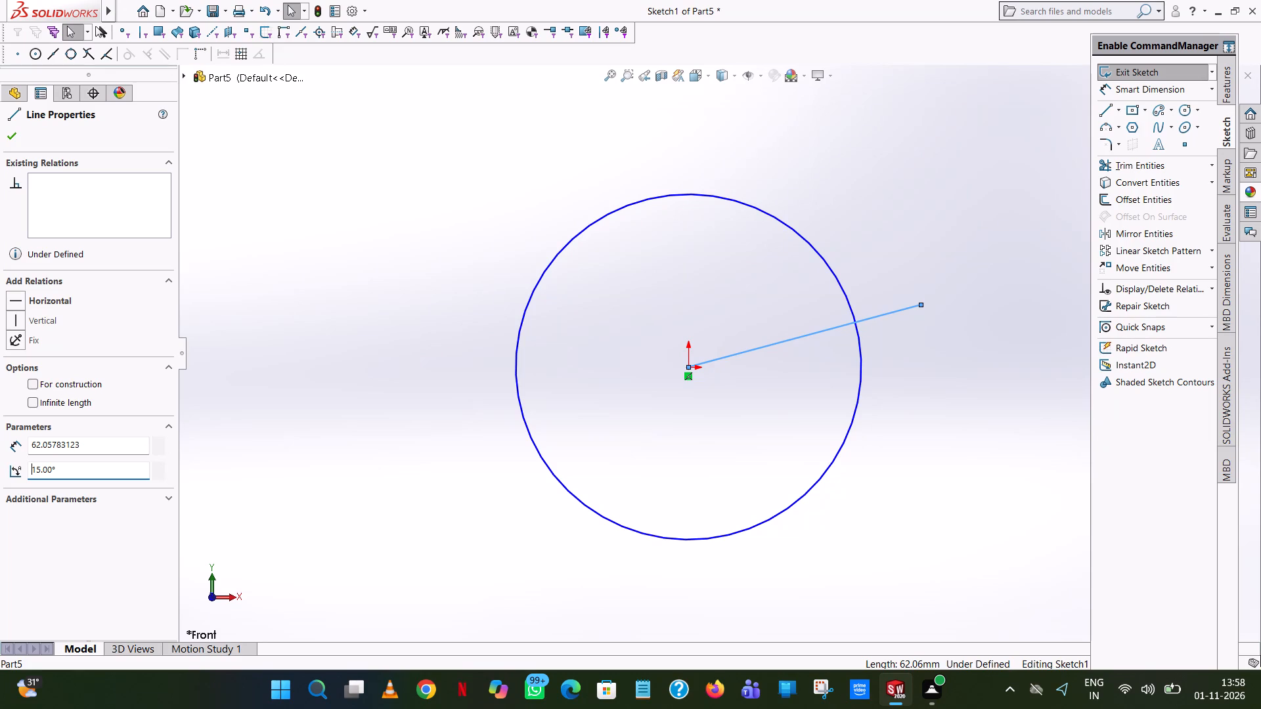
Sketch a second slanted line about 74 mm long from the origin up past the circle, at about 63° to the horizontal.
right_click(0, 708)
left_click(440, 224)
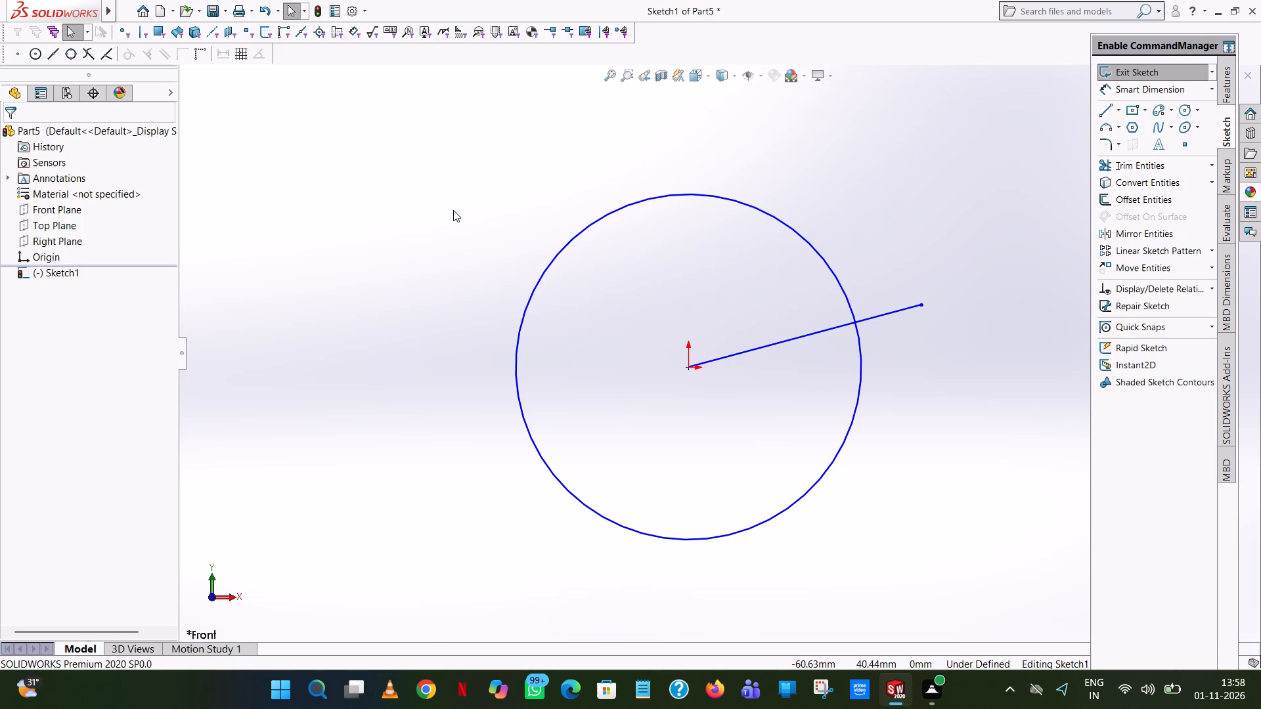
left_click(429, 217)
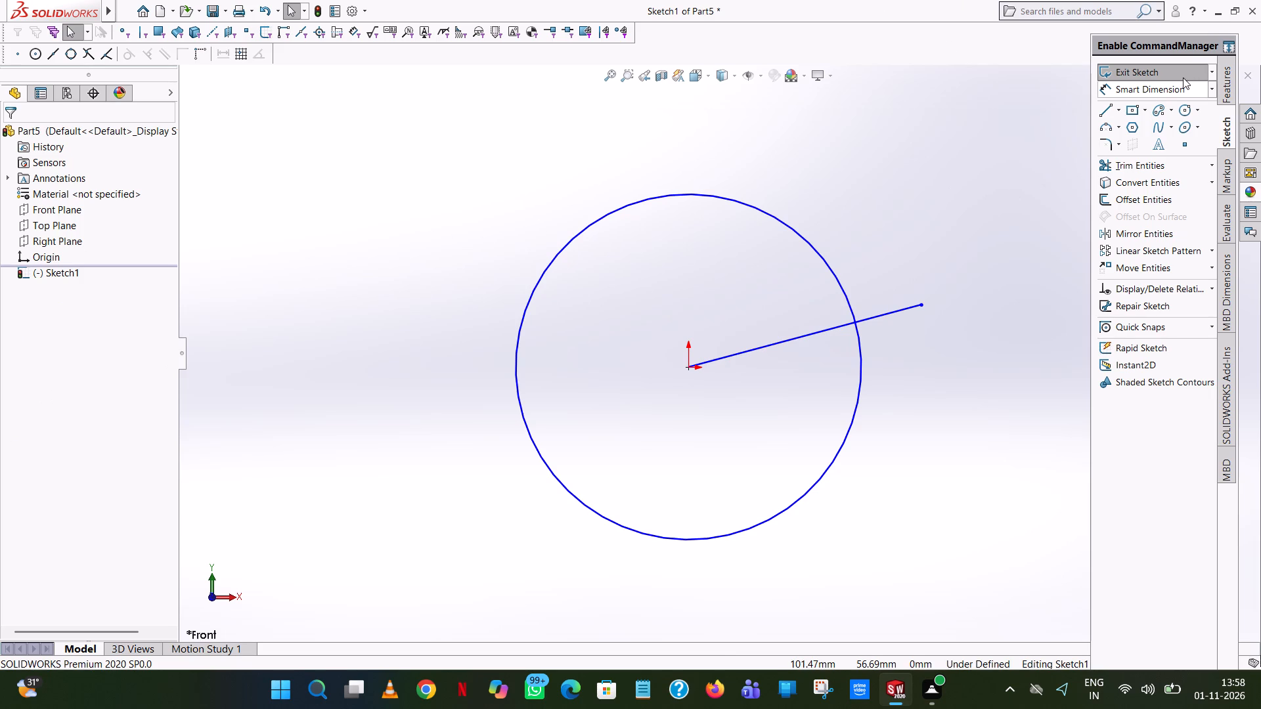
left_click(1111, 108)
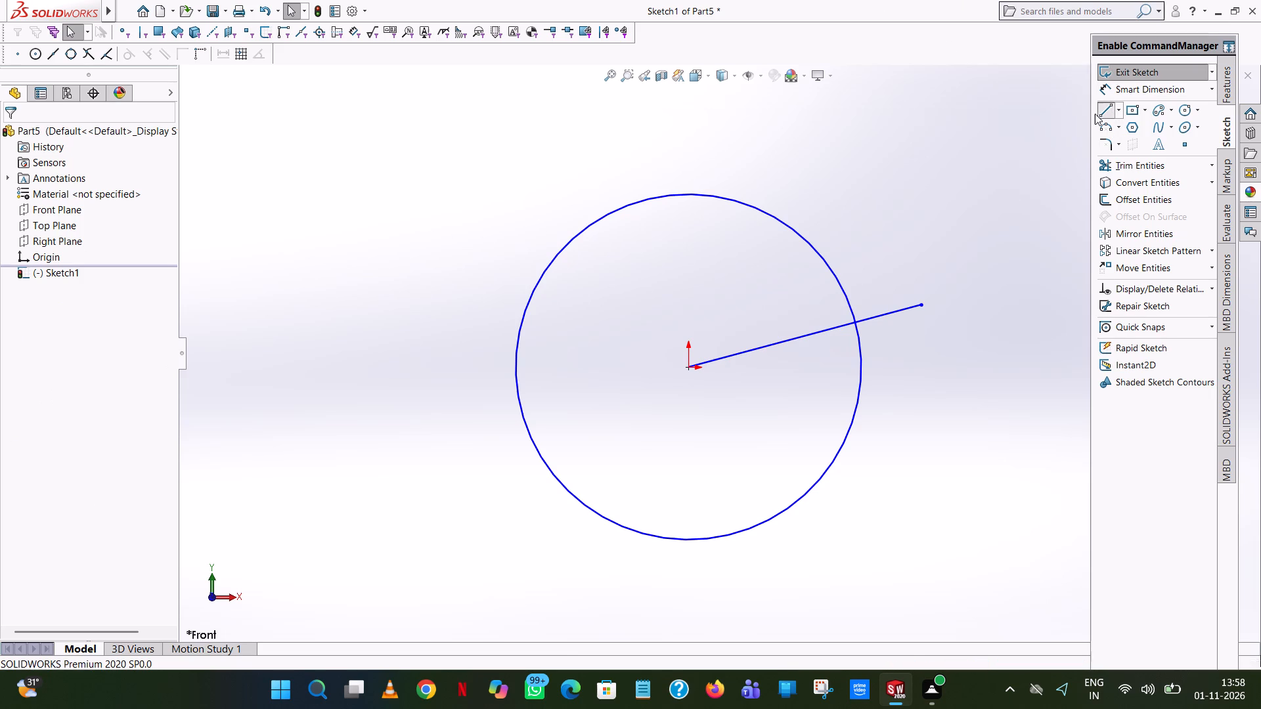
left_click(690, 369)
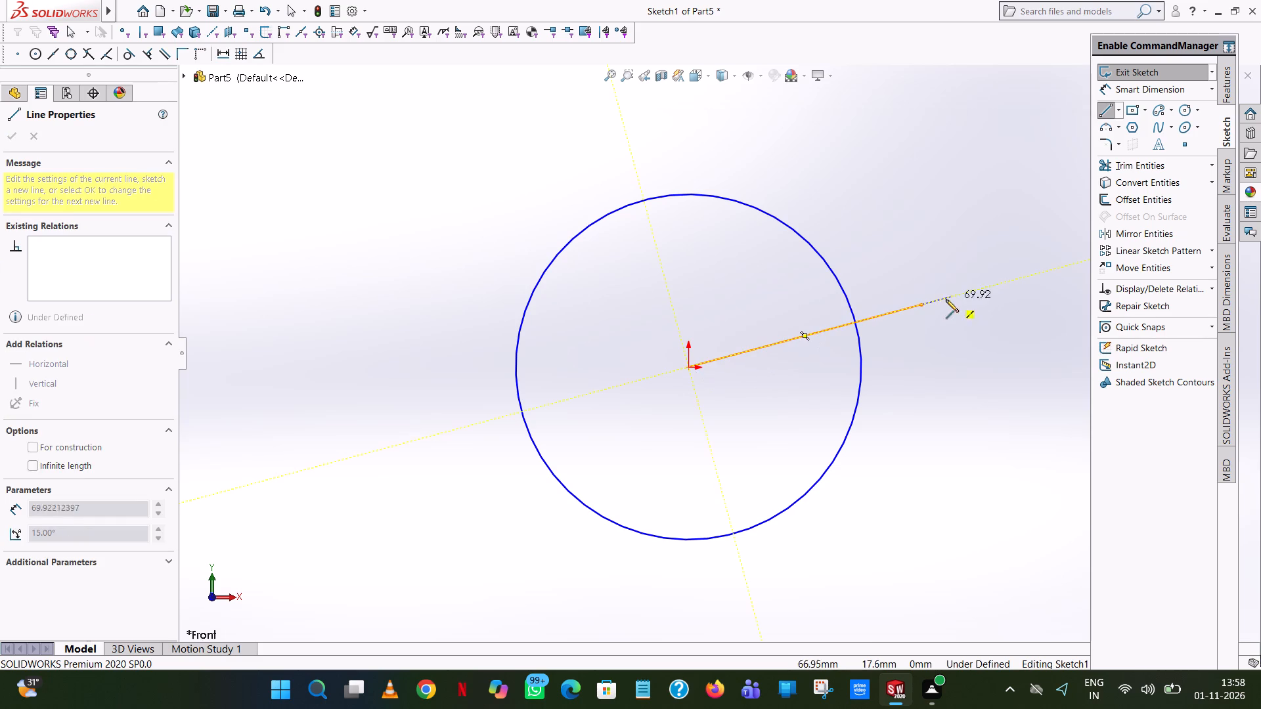
left_click(820, 114)
right_click(820, 114)
left_click(859, 129)
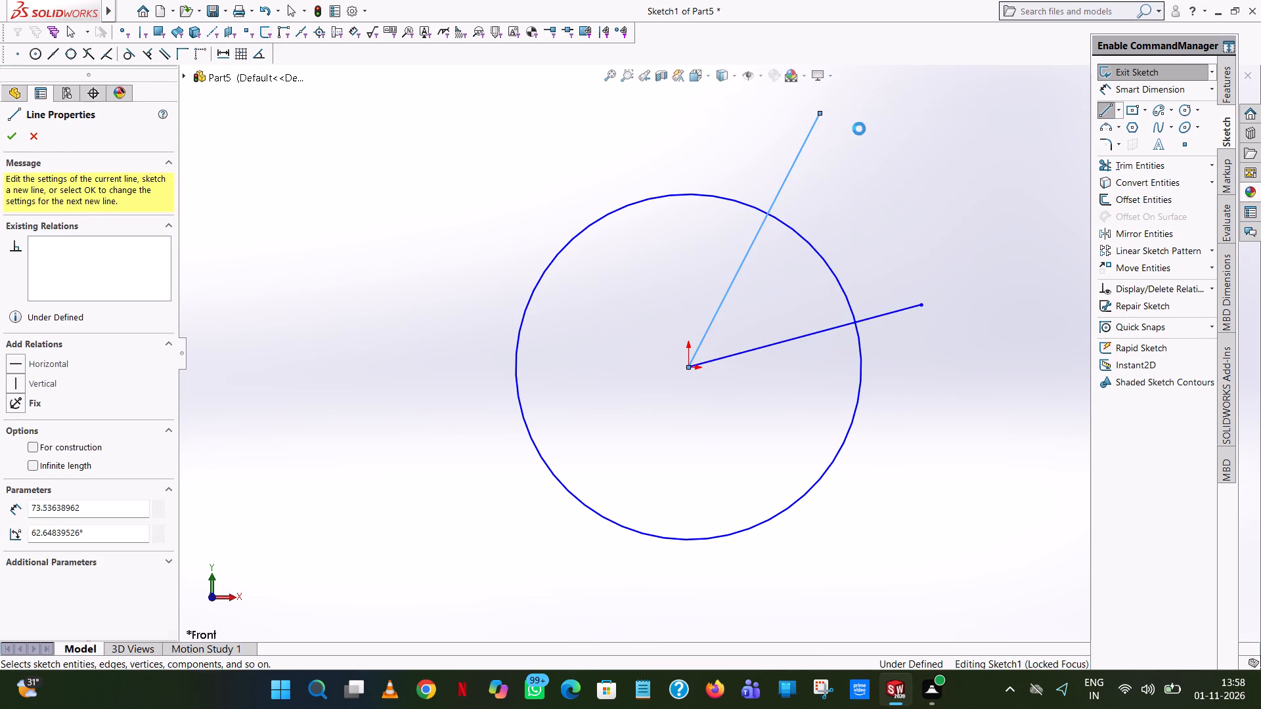
Set the second slanted line's angle to 75°, entered as 15+60.
left_click(807, 148)
left_click(805, 143)
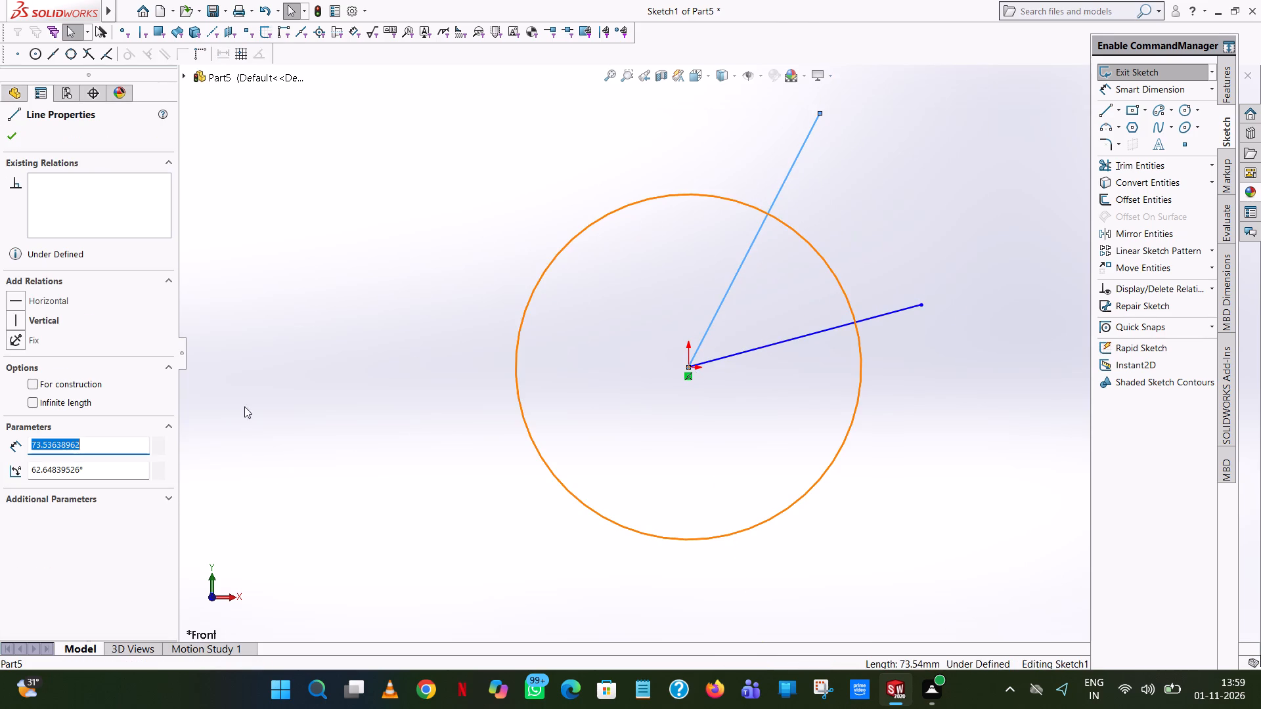
double_click(100, 470)
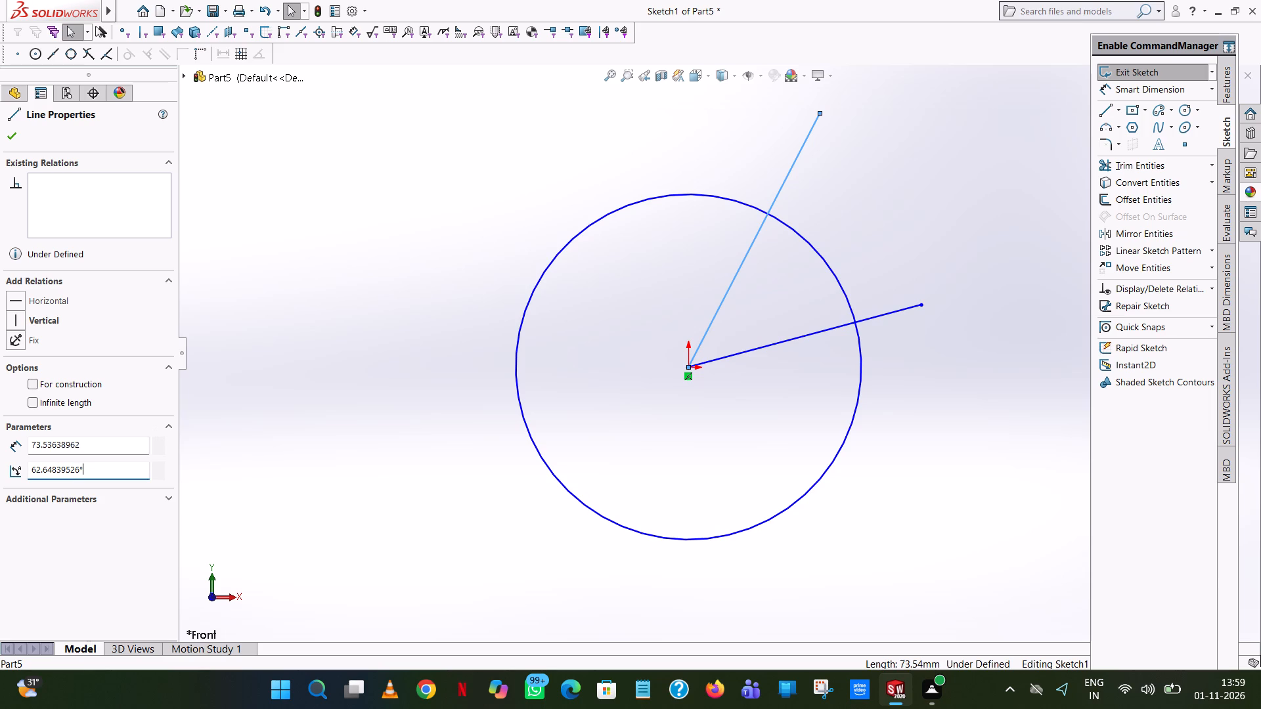
double_click(102, 472)
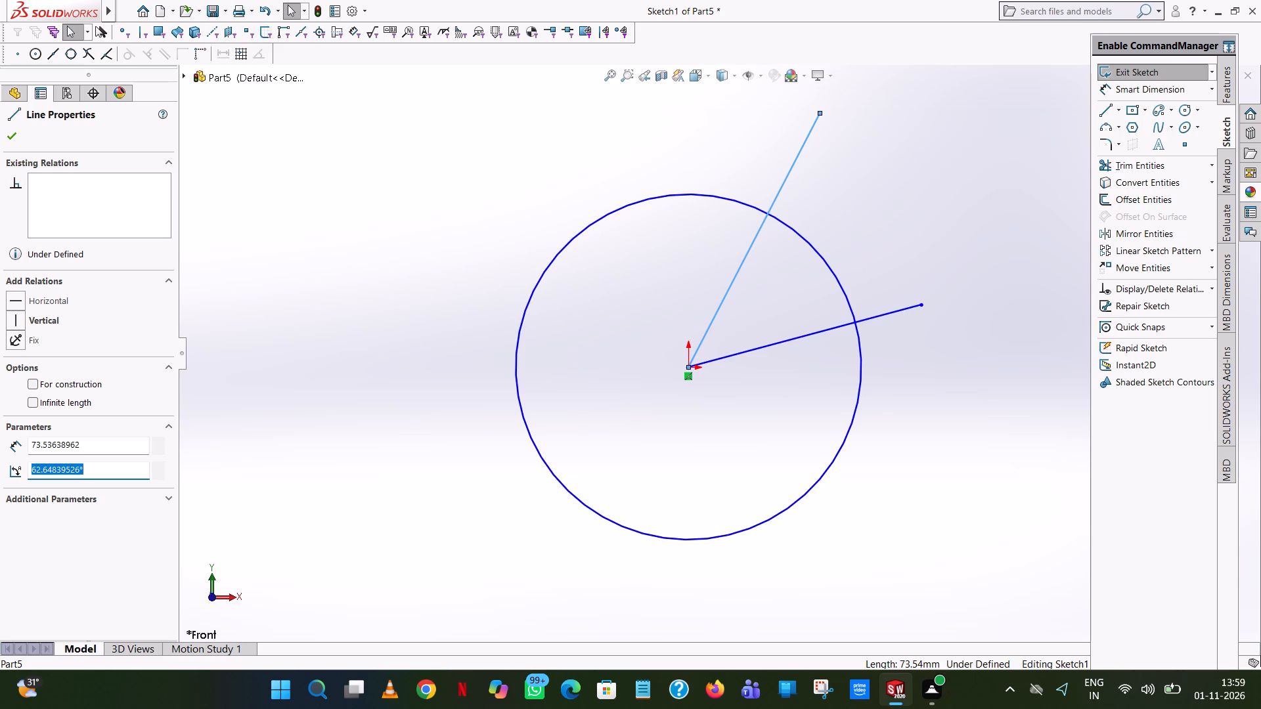
type("15-")
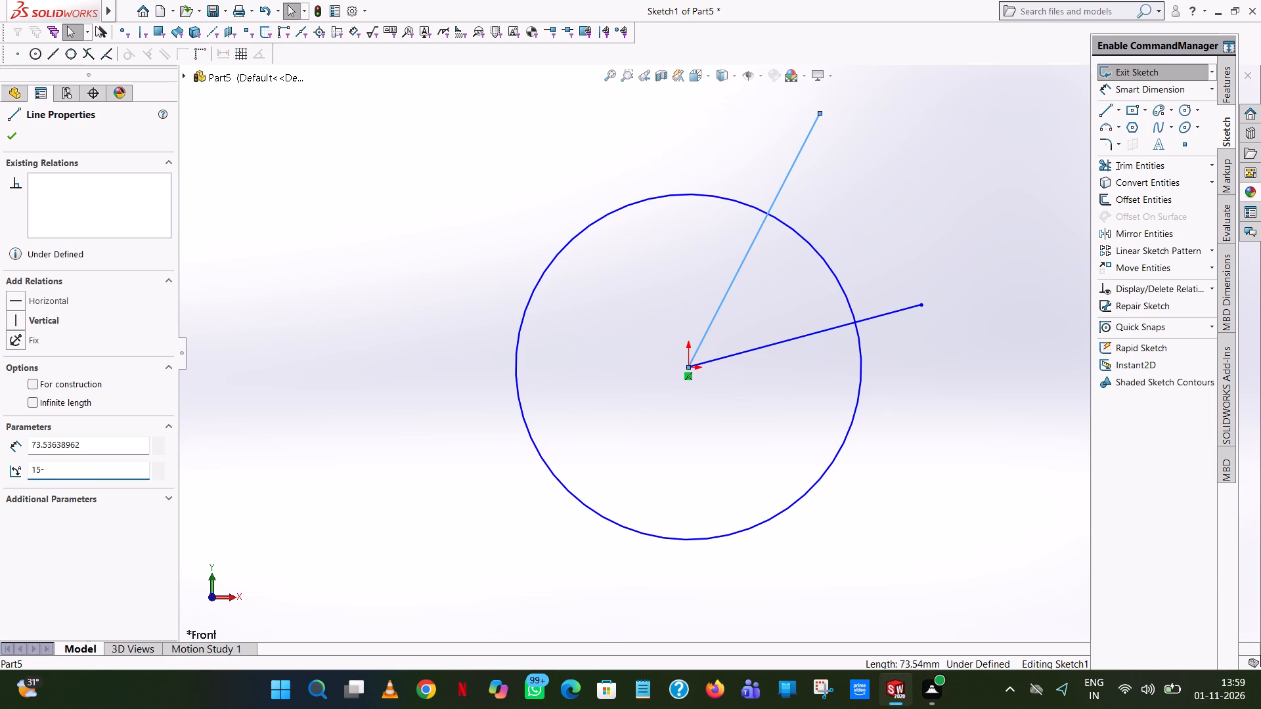
key("BackSpace")
type("+60")
key("Return")
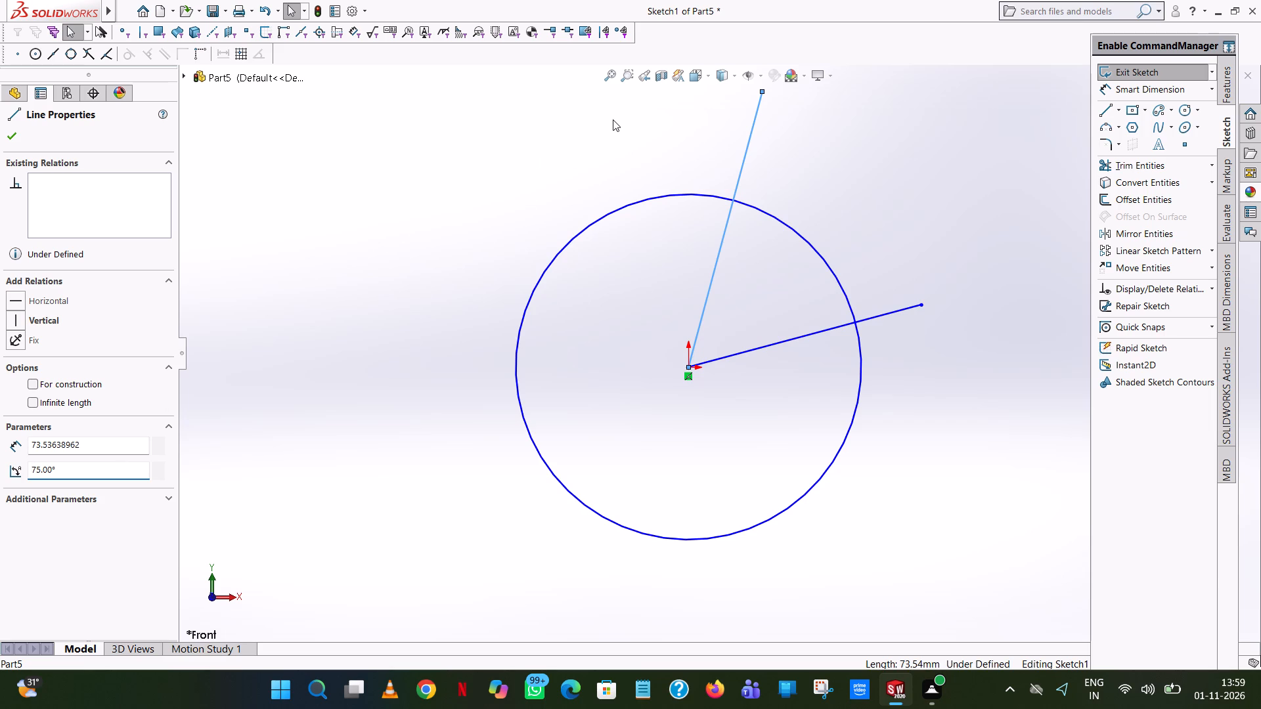
left_click(586, 141)
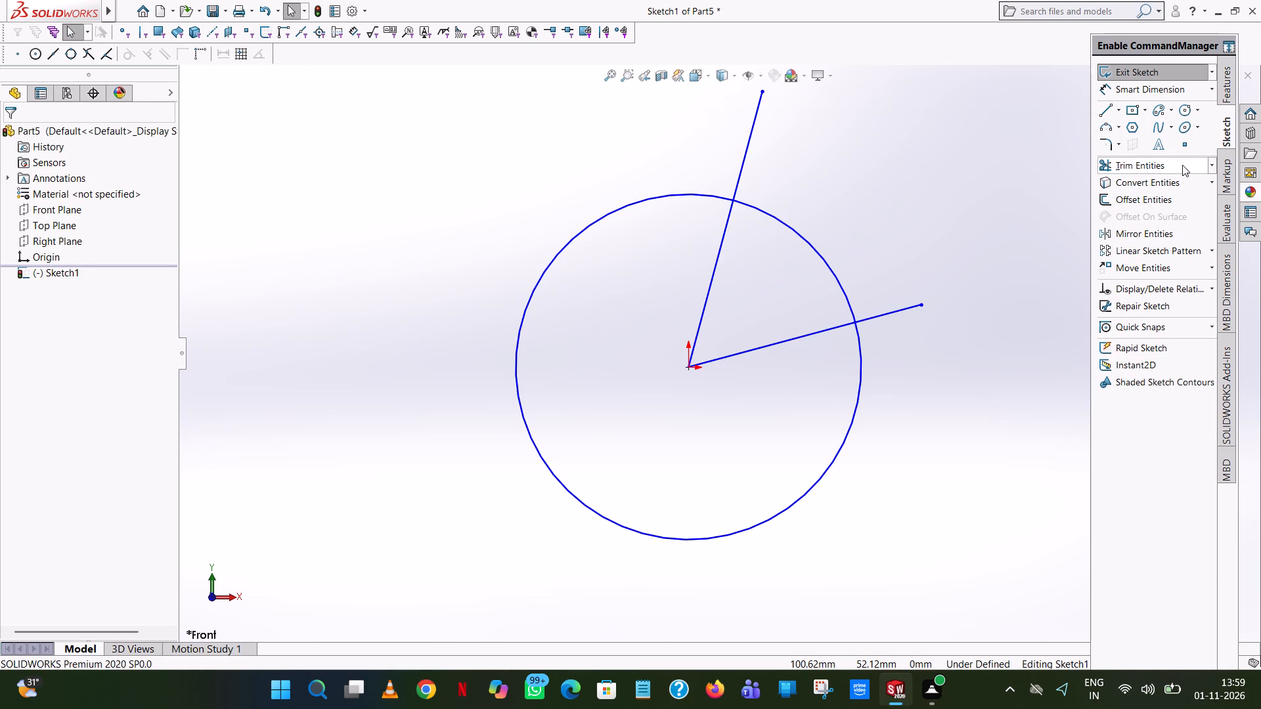
Add a 60° angular dimension between the two slanted lines.
left_click(1141, 87)
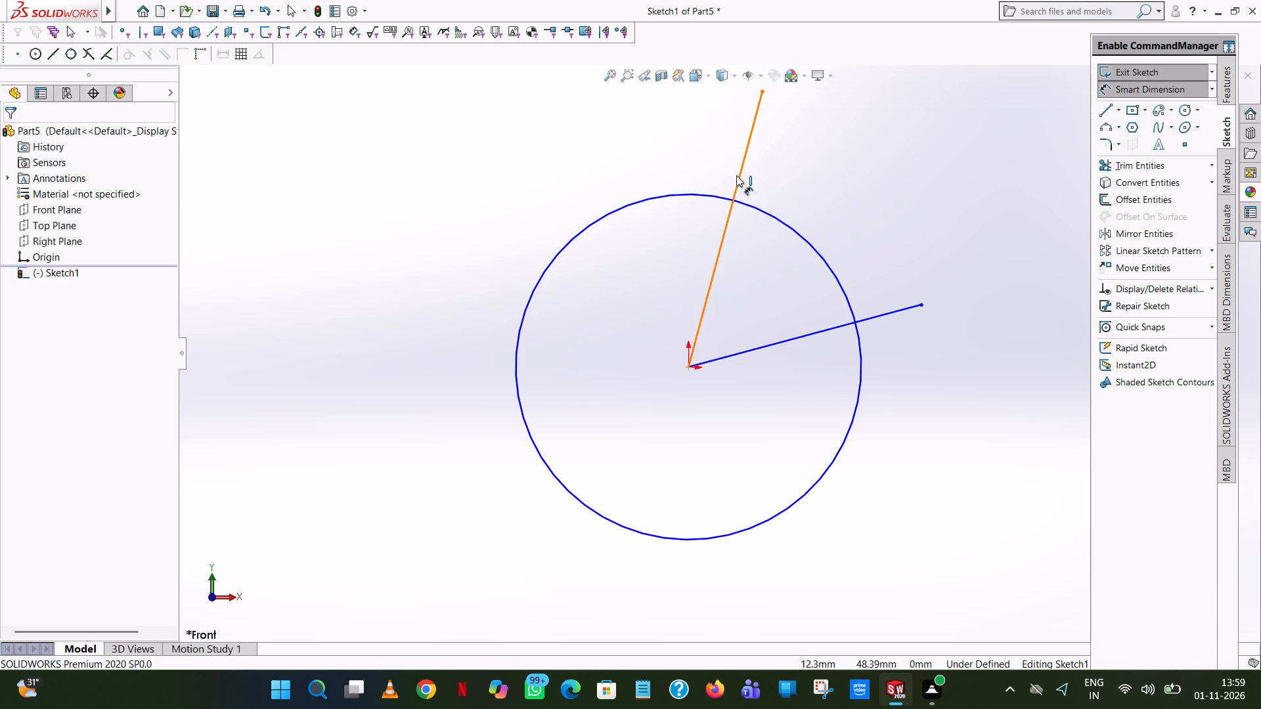
left_click(736, 171)
left_click(740, 171)
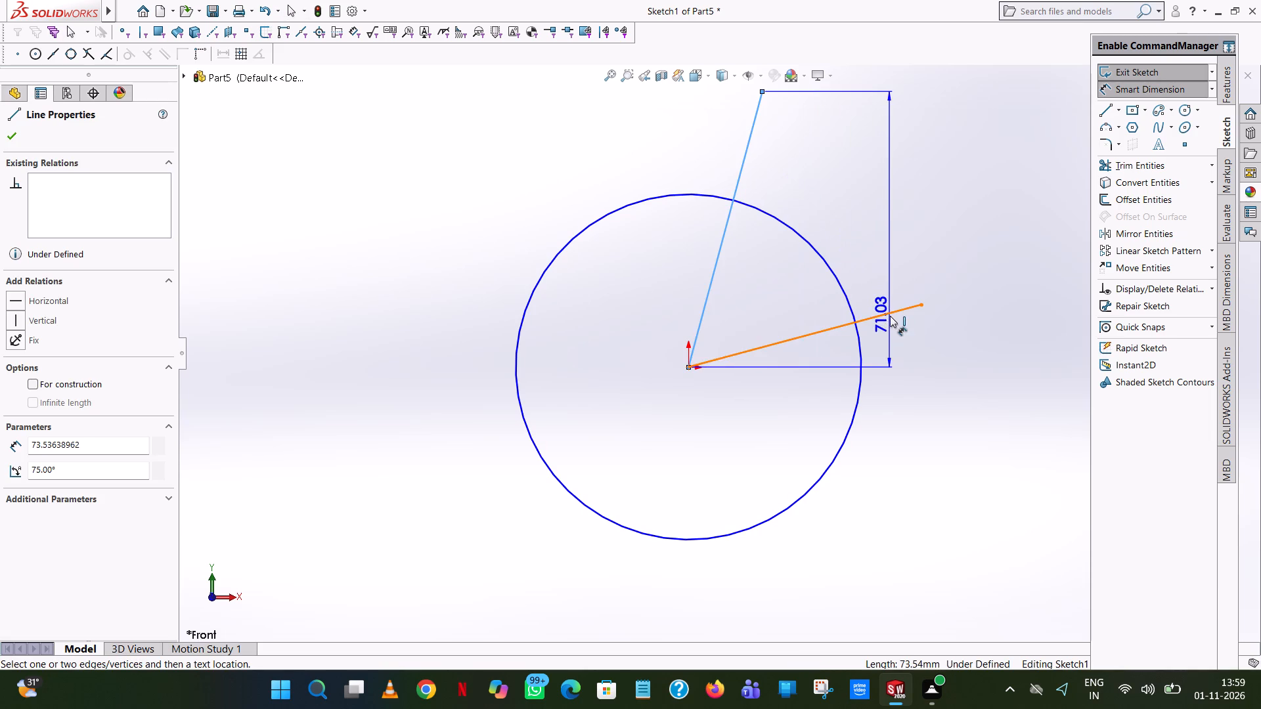
left_click(890, 316)
left_click(726, 340)
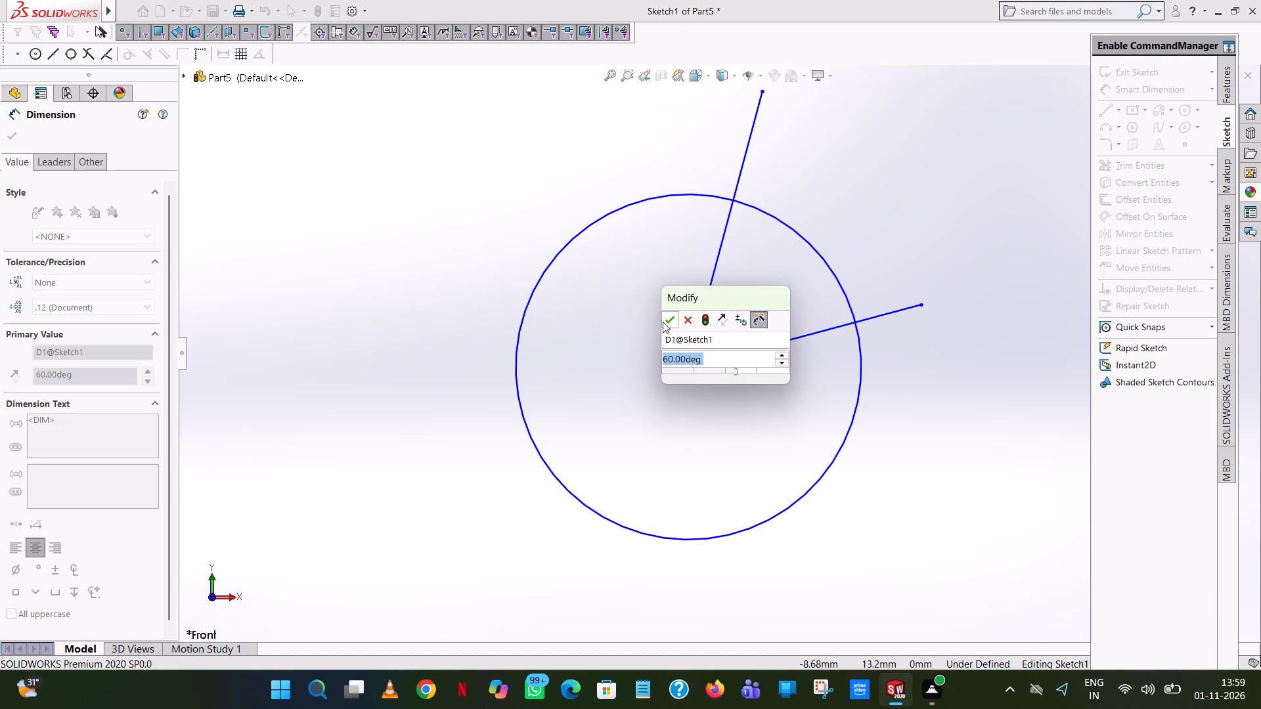
left_click(664, 318)
left_click(971, 157)
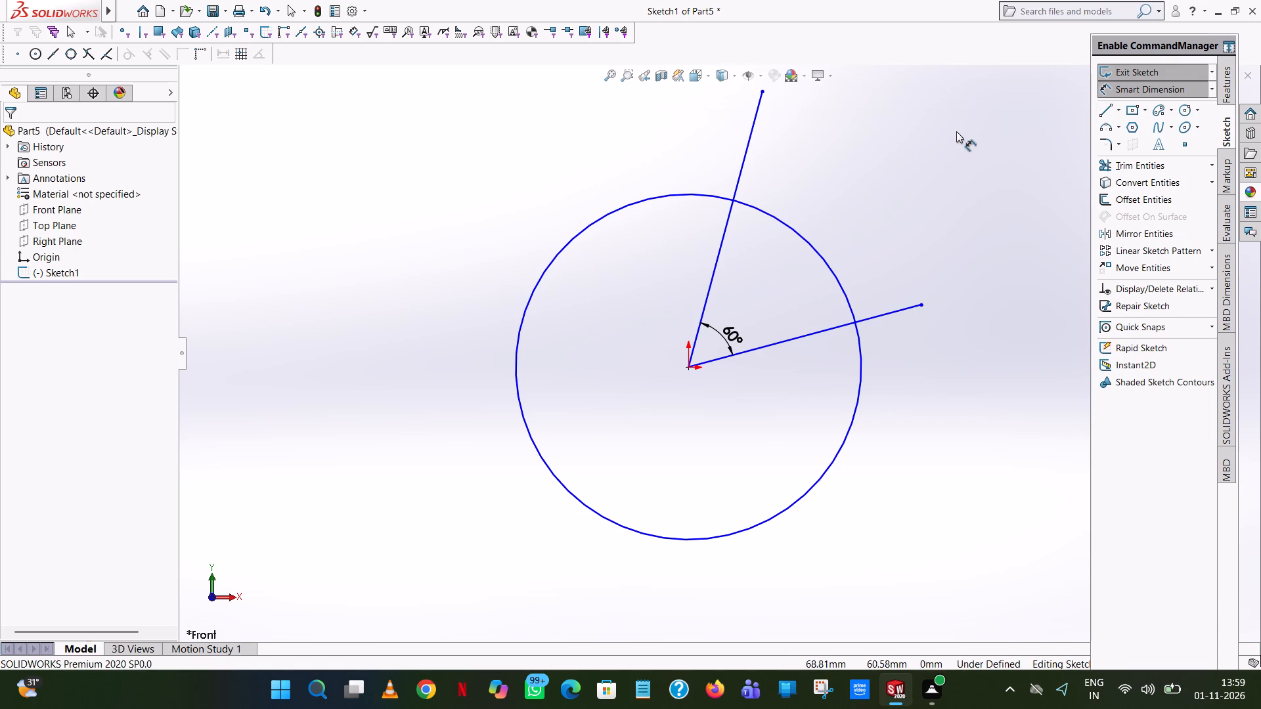
Sketch an inner circle centred on the origin with a radius of 20.3 mm, entered as 40.6/2.
left_click(1184, 110)
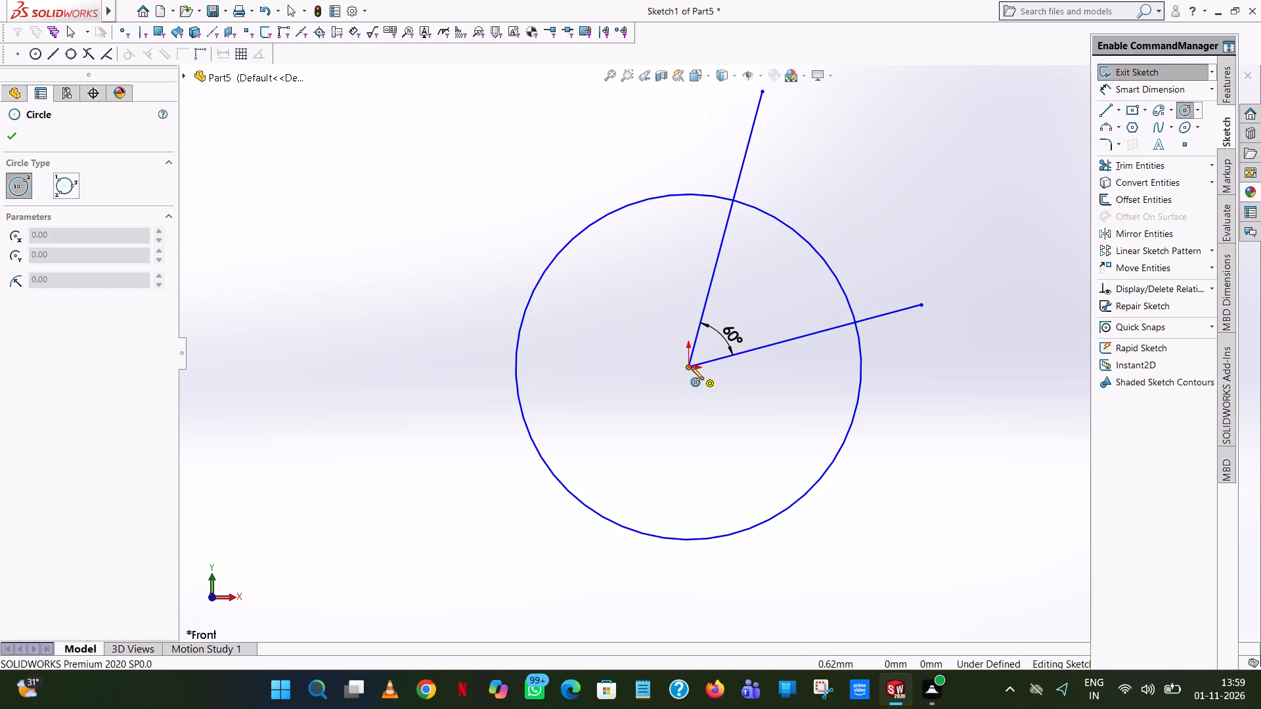
left_click(690, 367)
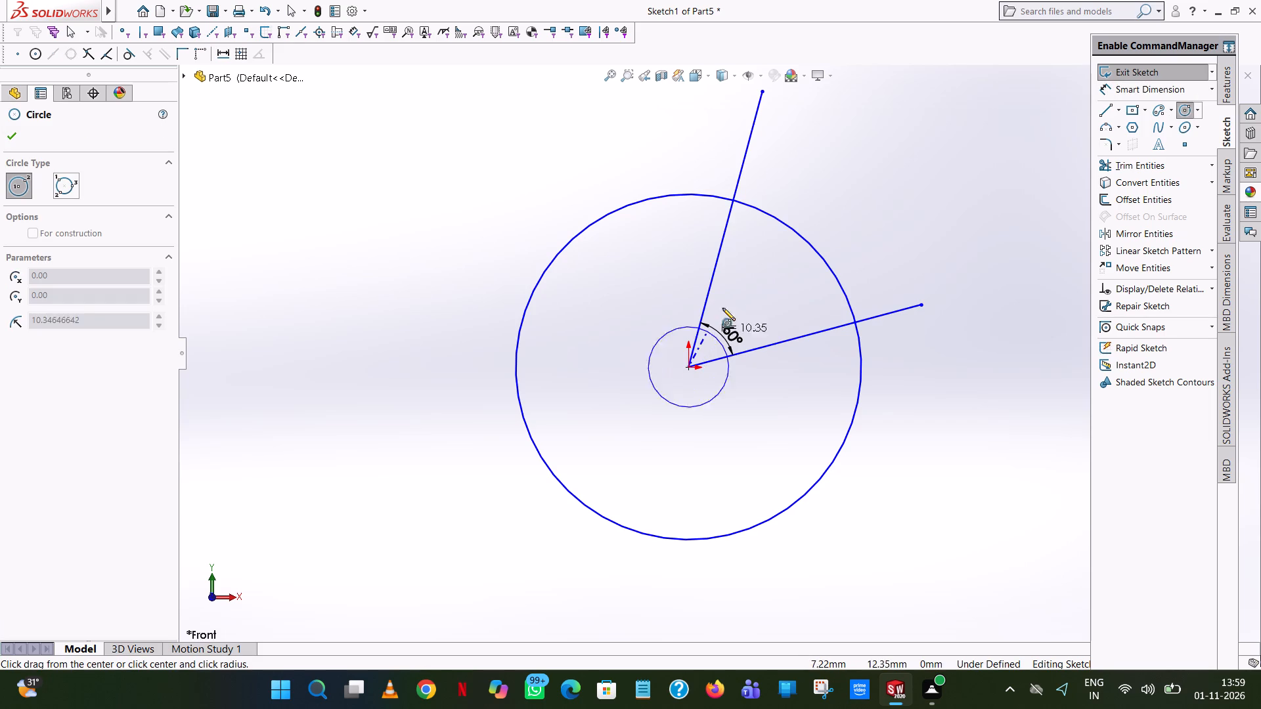
left_click(738, 278)
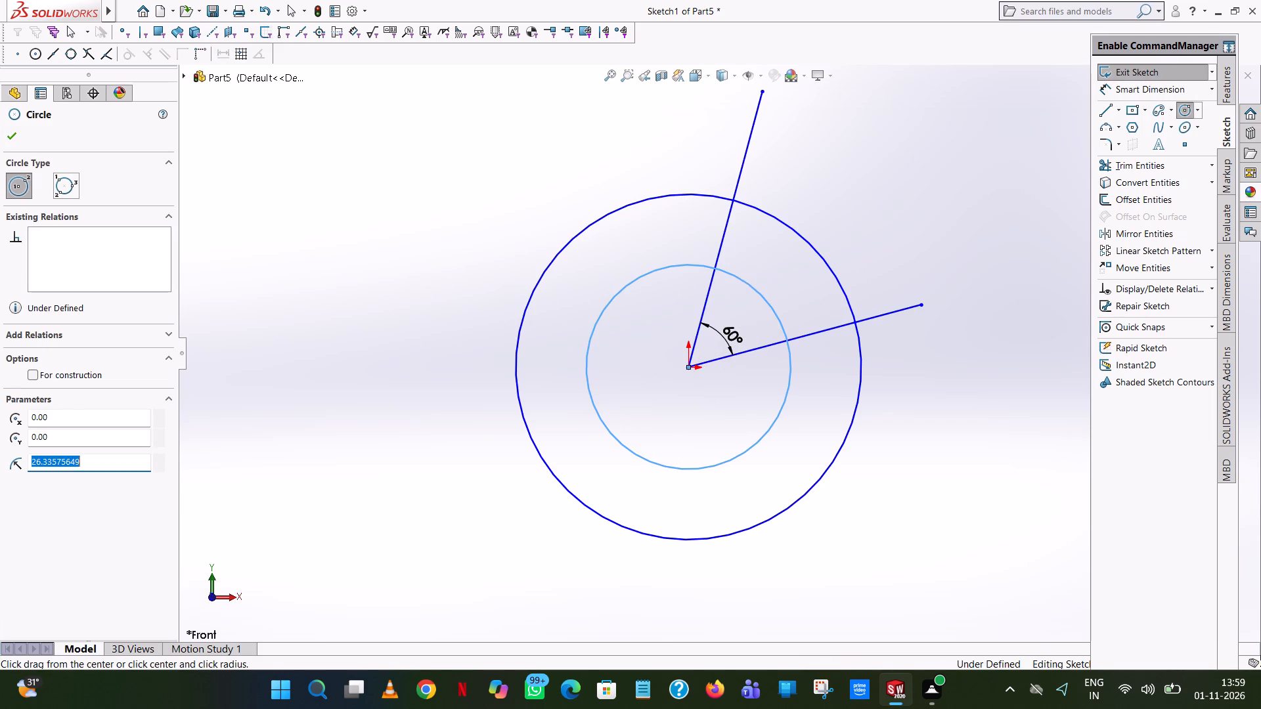
key("4")
type("0.6")
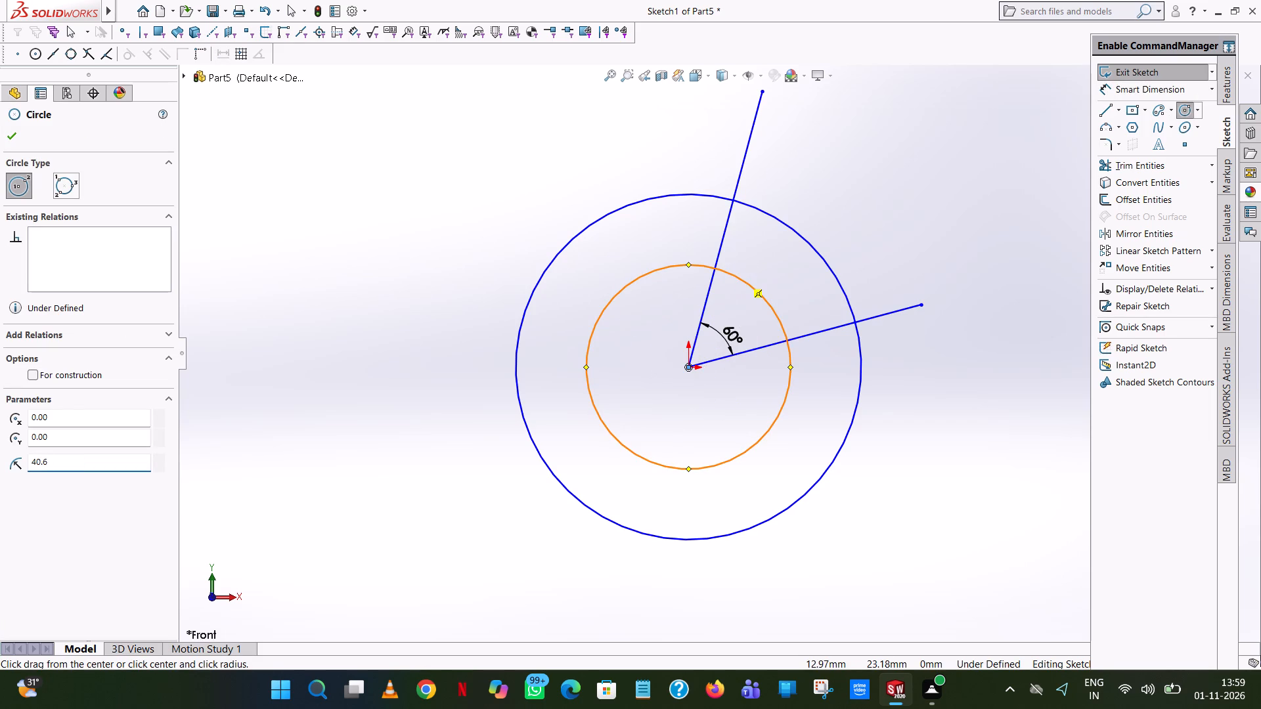
type("/2")
key("Return")
right_click(868, 174)
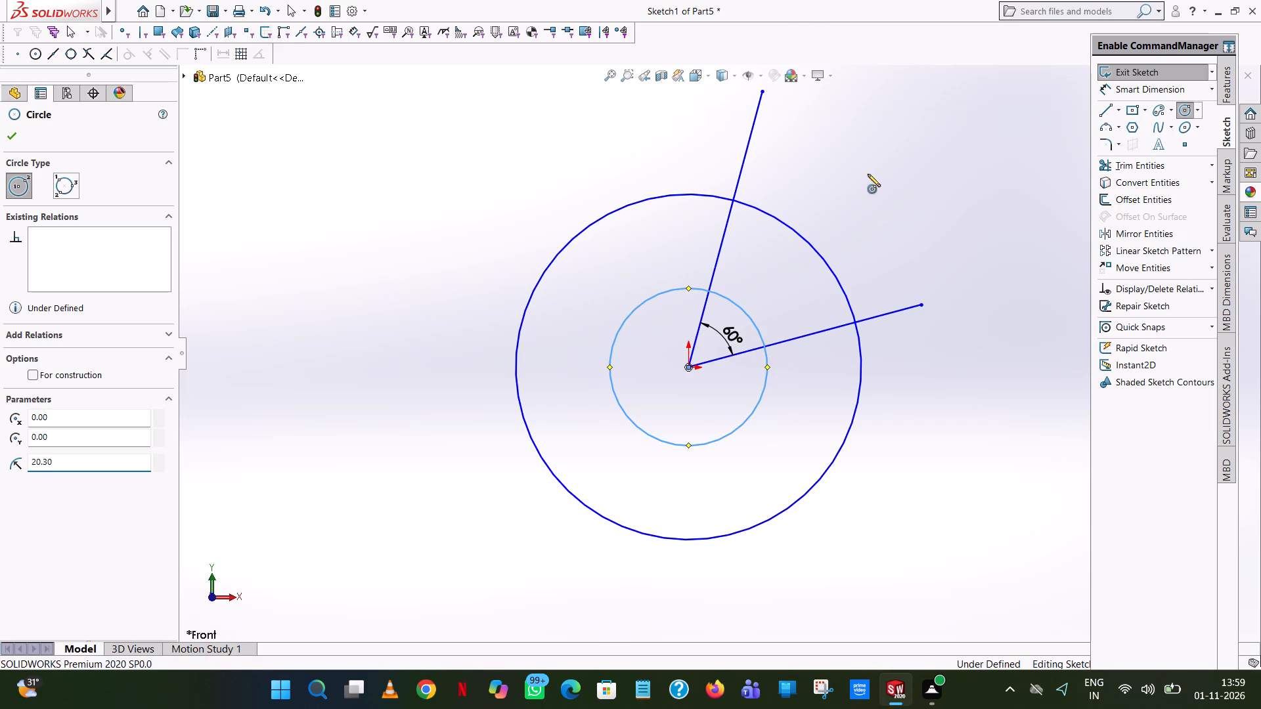
left_click(913, 183)
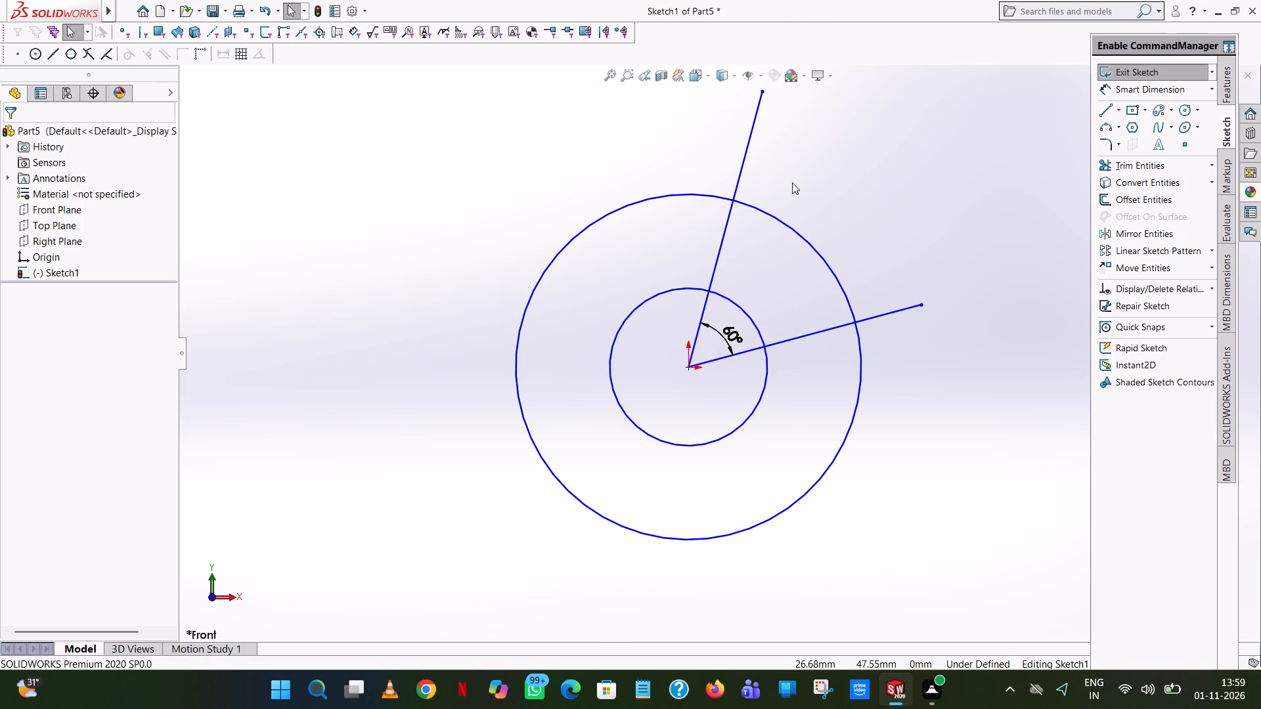
Trim both slanted lines inside the inner circle and beyond the outer circle, keeping only the segments between the two circles.
left_click(1127, 162)
left_click(704, 312)
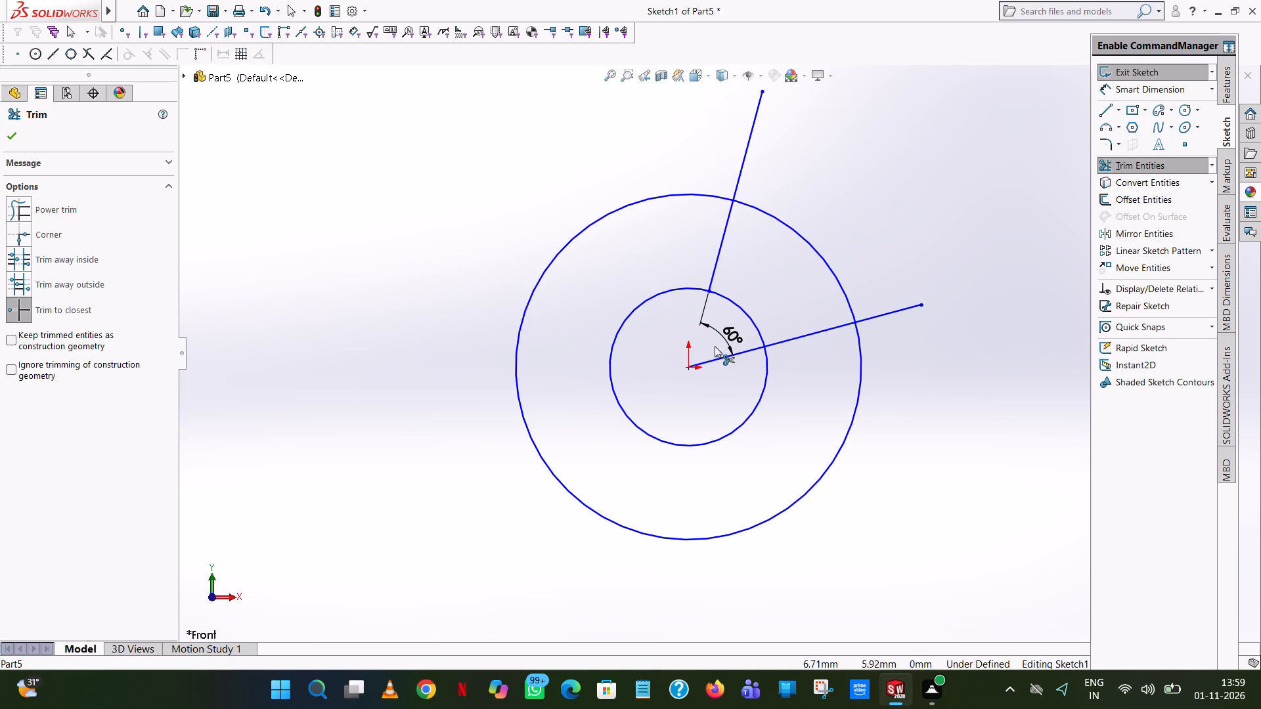
left_click(724, 357)
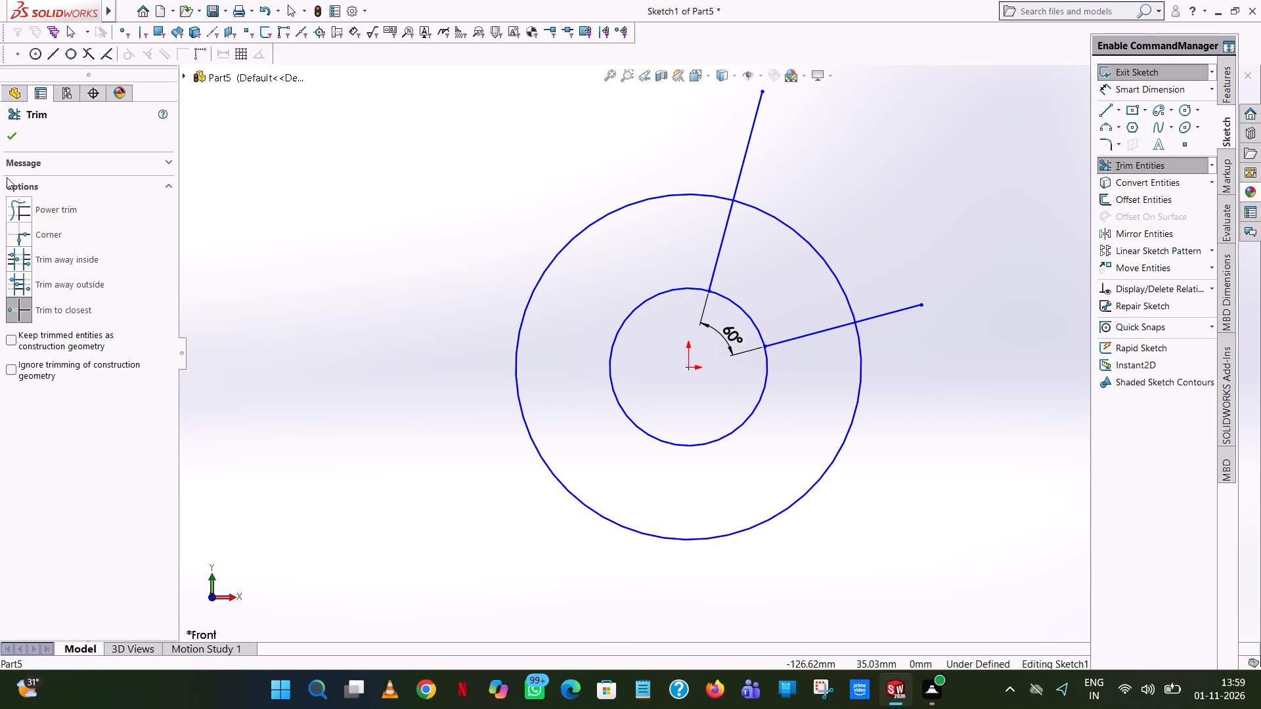
left_click(7, 135)
left_click(1157, 162)
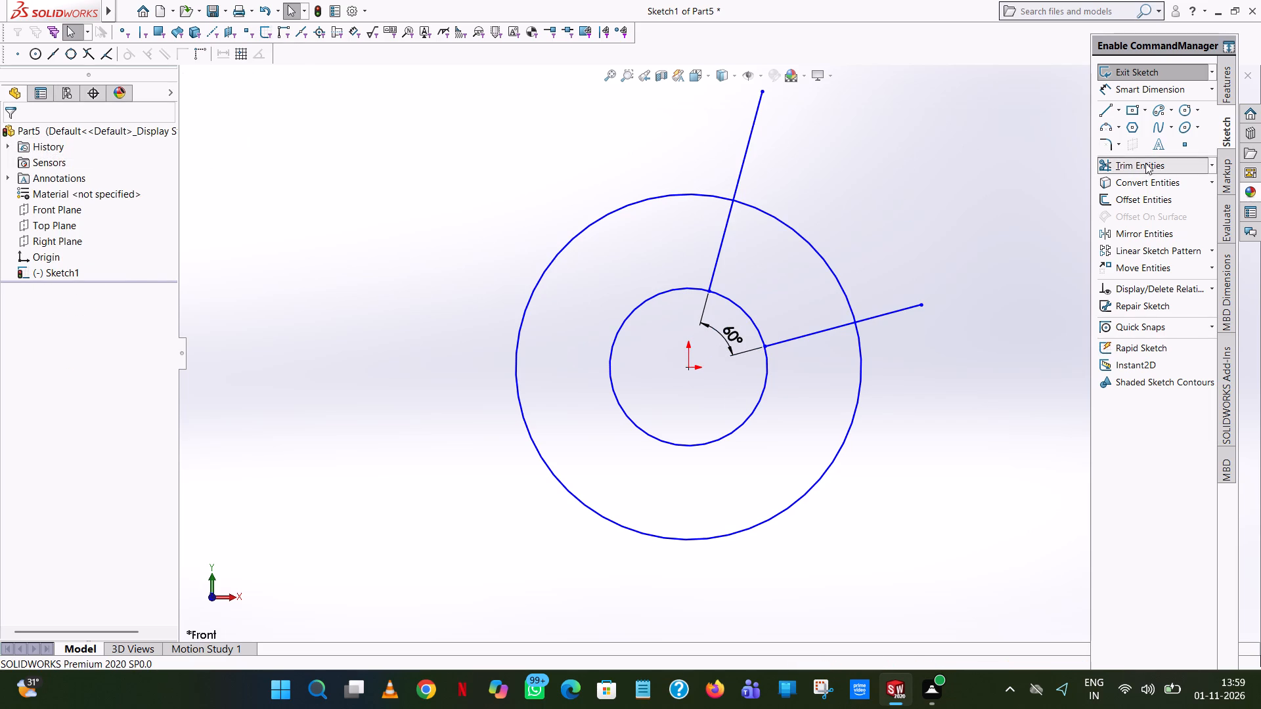
left_click(754, 129)
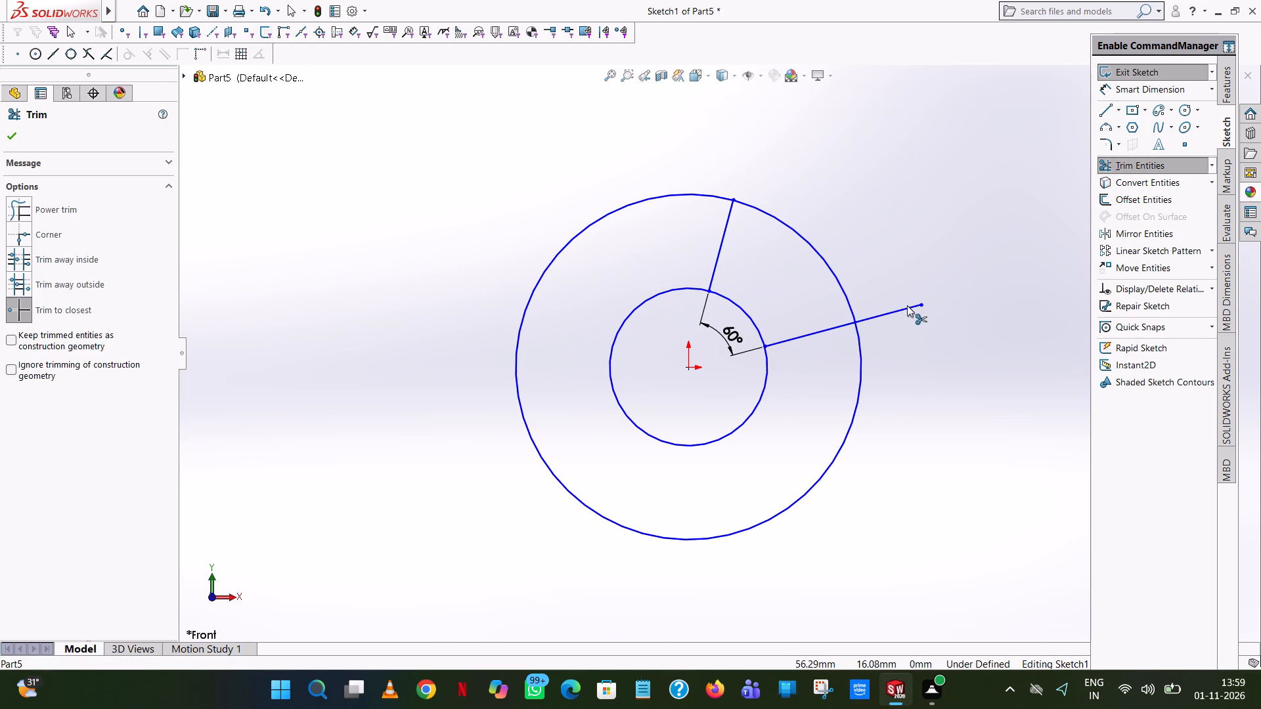
left_click(907, 305)
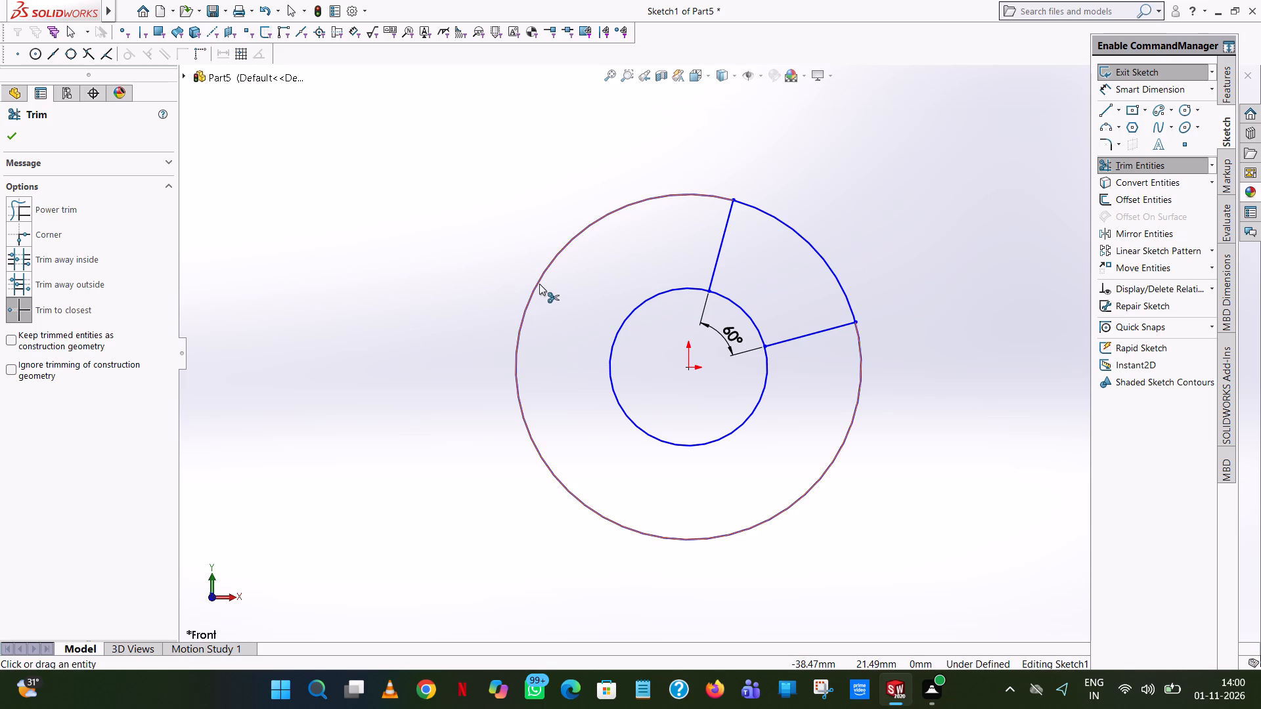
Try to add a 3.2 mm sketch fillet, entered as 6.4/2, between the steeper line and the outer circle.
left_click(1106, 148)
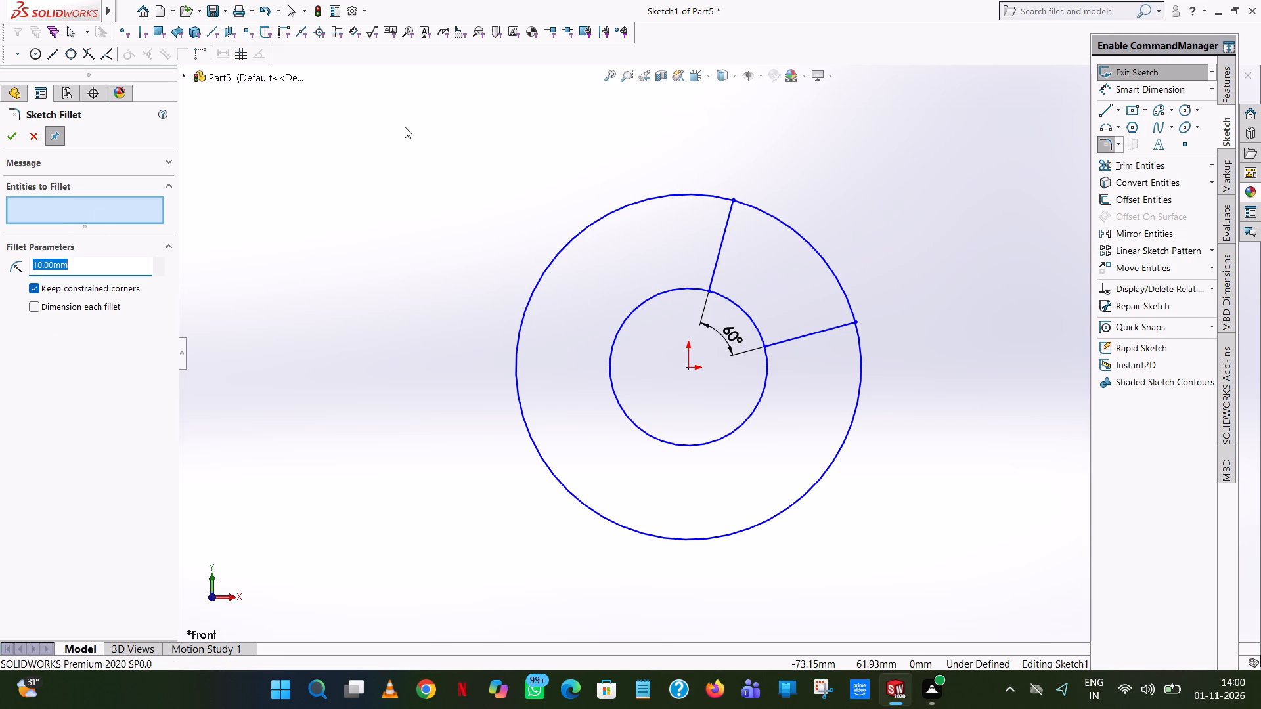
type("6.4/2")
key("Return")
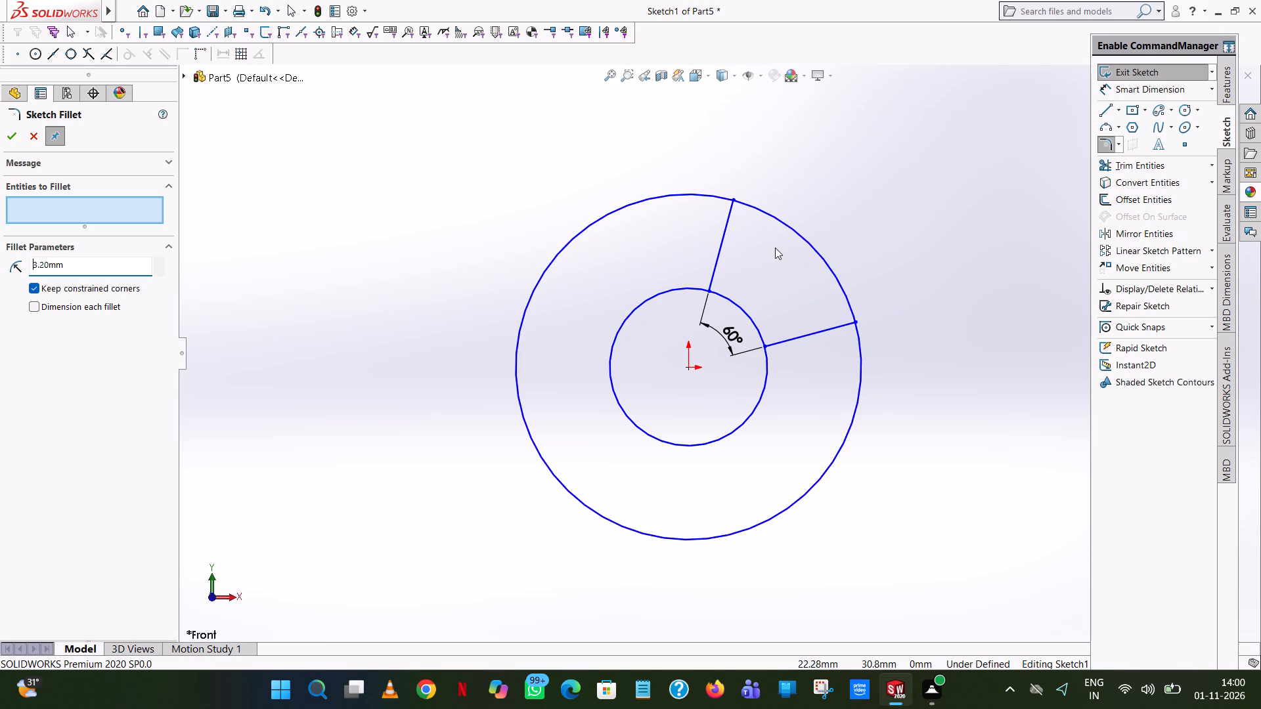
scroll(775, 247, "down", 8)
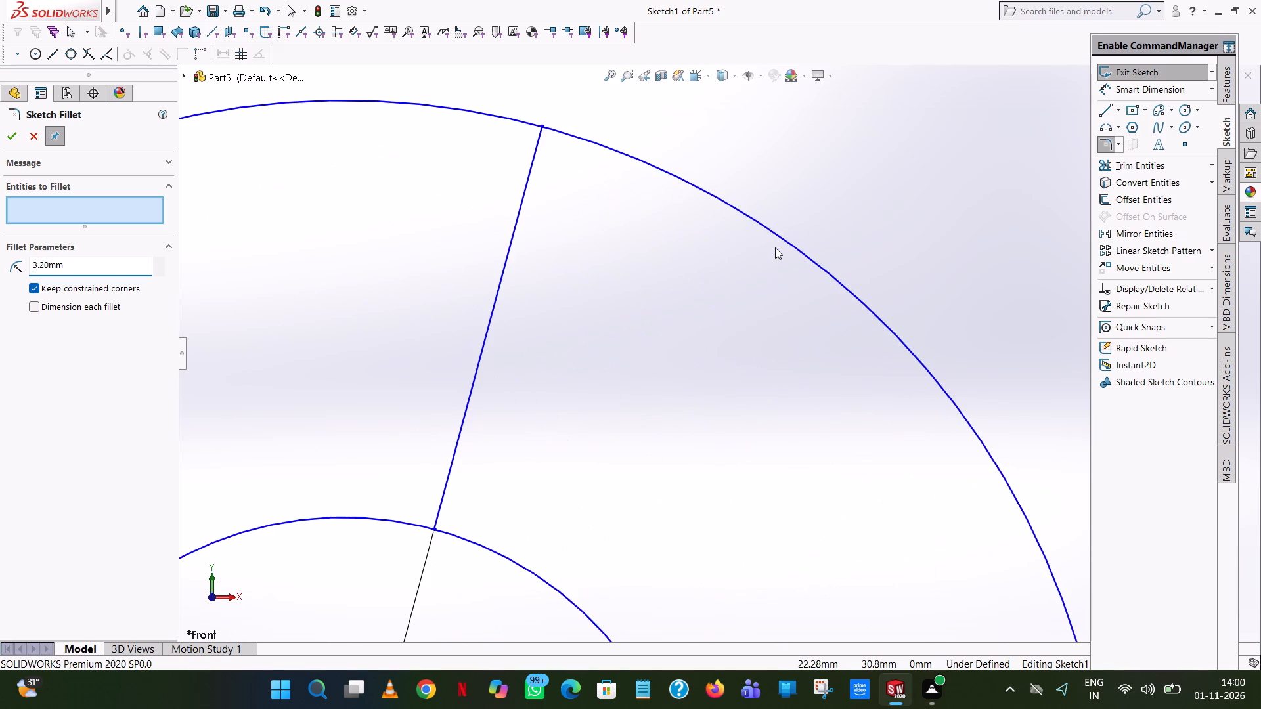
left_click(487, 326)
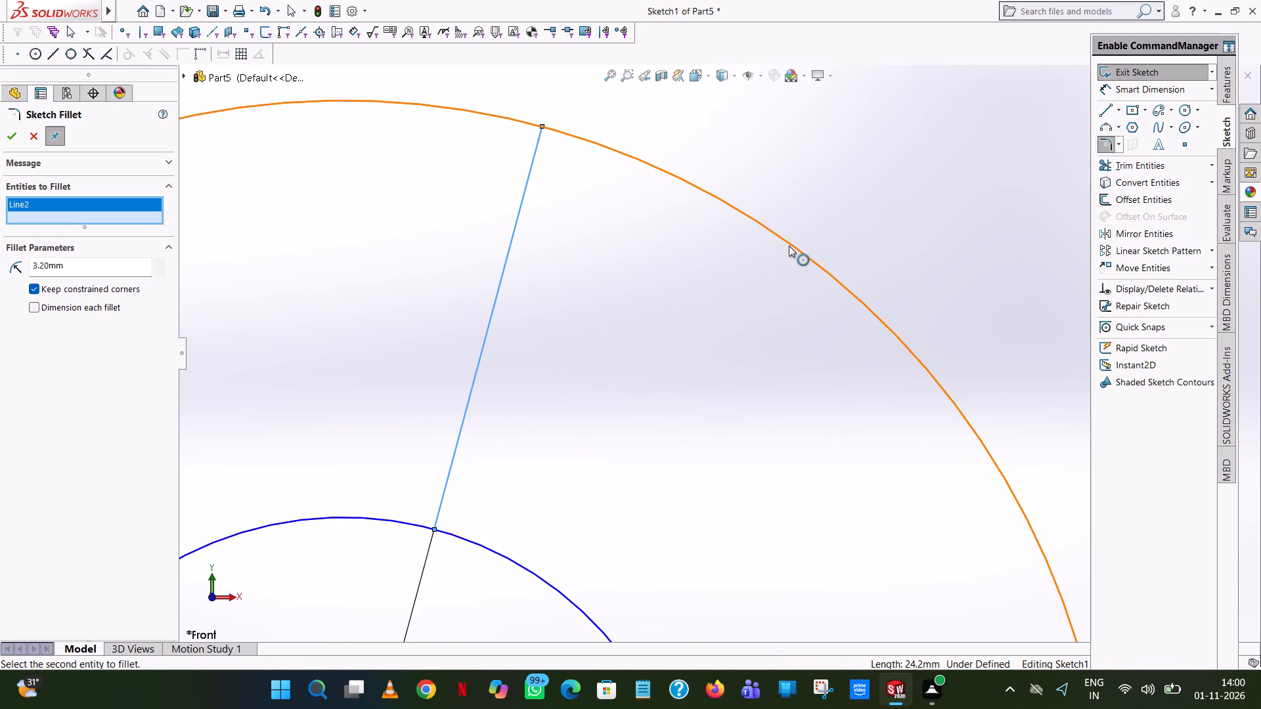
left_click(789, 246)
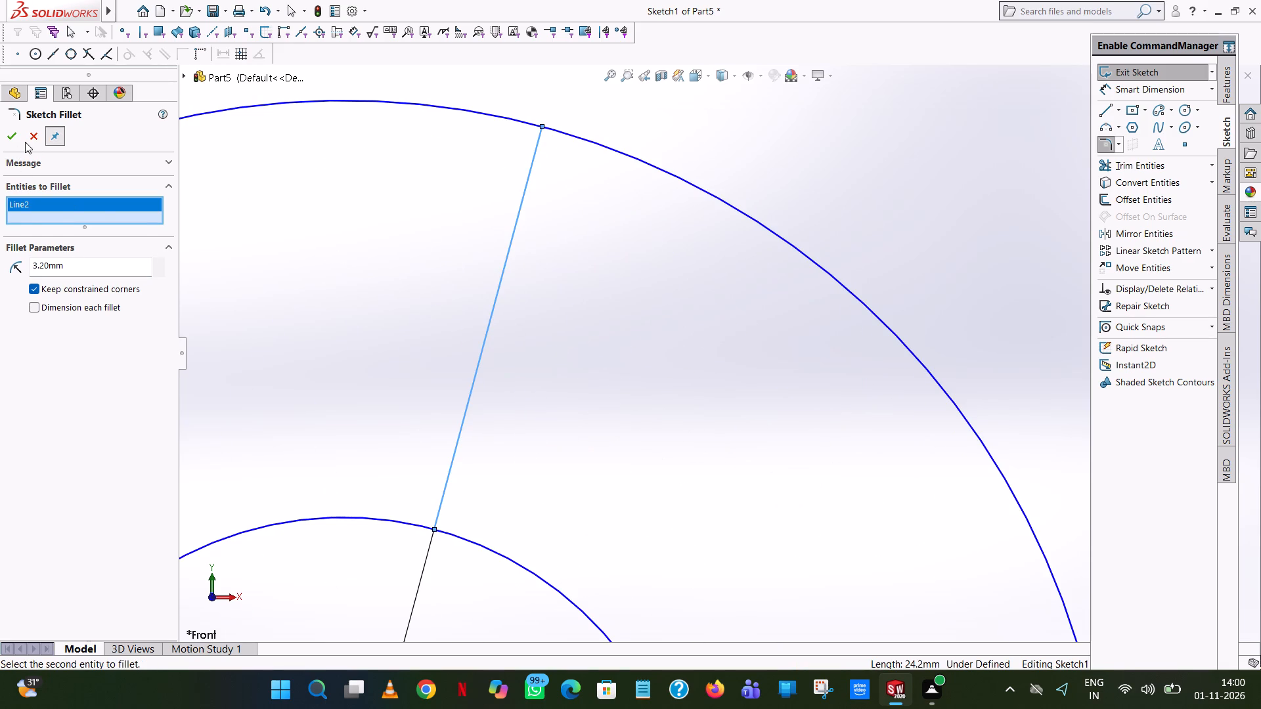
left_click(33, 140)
Dimension the diameters of the outer and inner circles, keeping their current values.
scroll(663, 223, "up", 11)
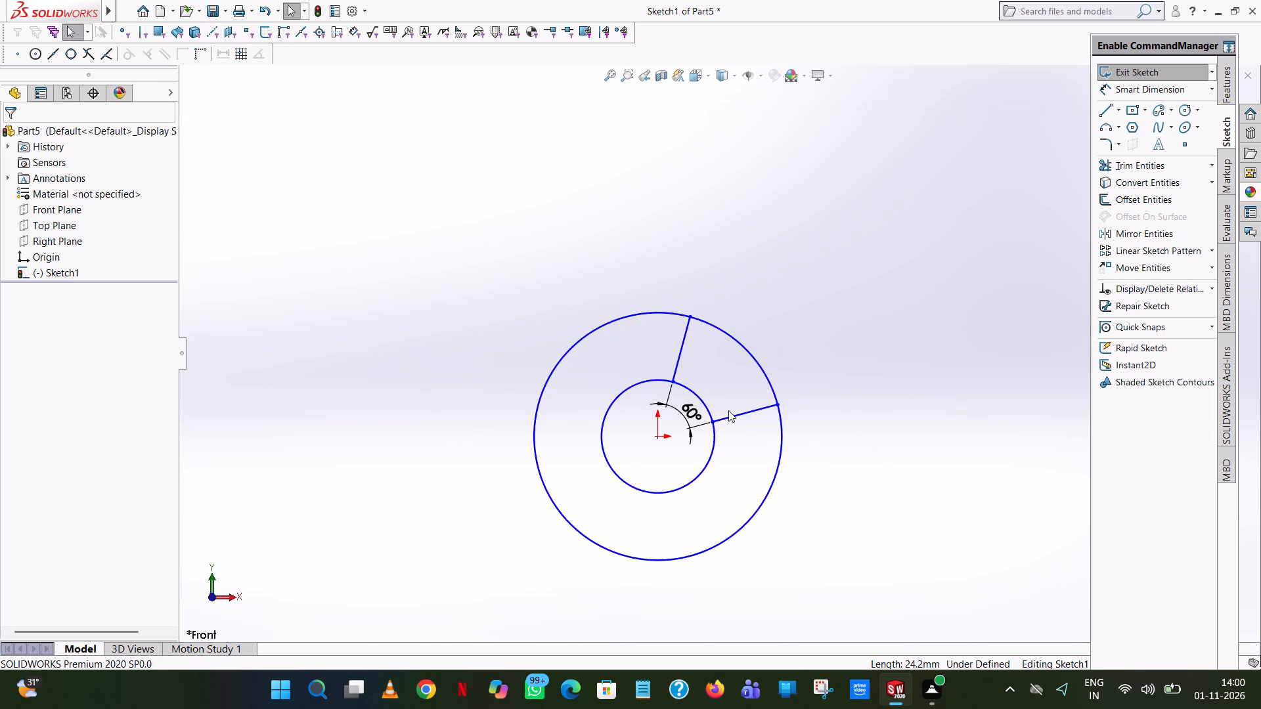
scroll(729, 411, "down", 3)
left_click(1169, 91)
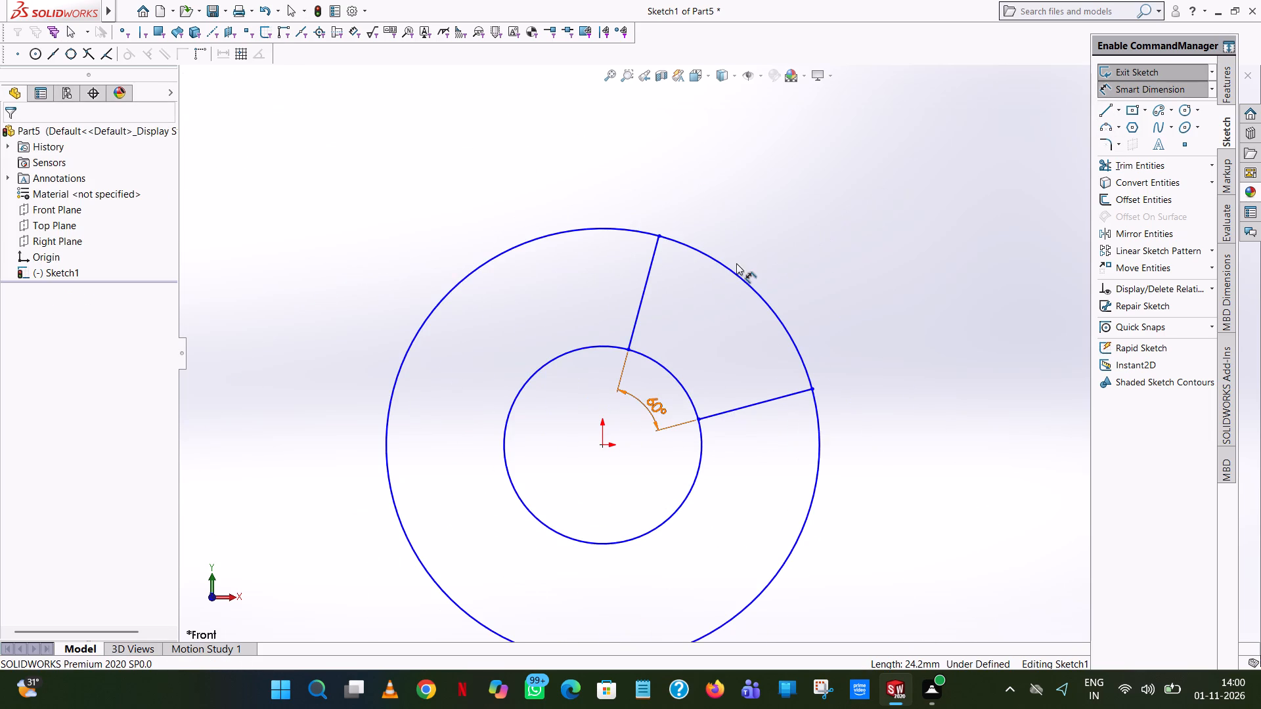
left_click(732, 269)
left_click(875, 148)
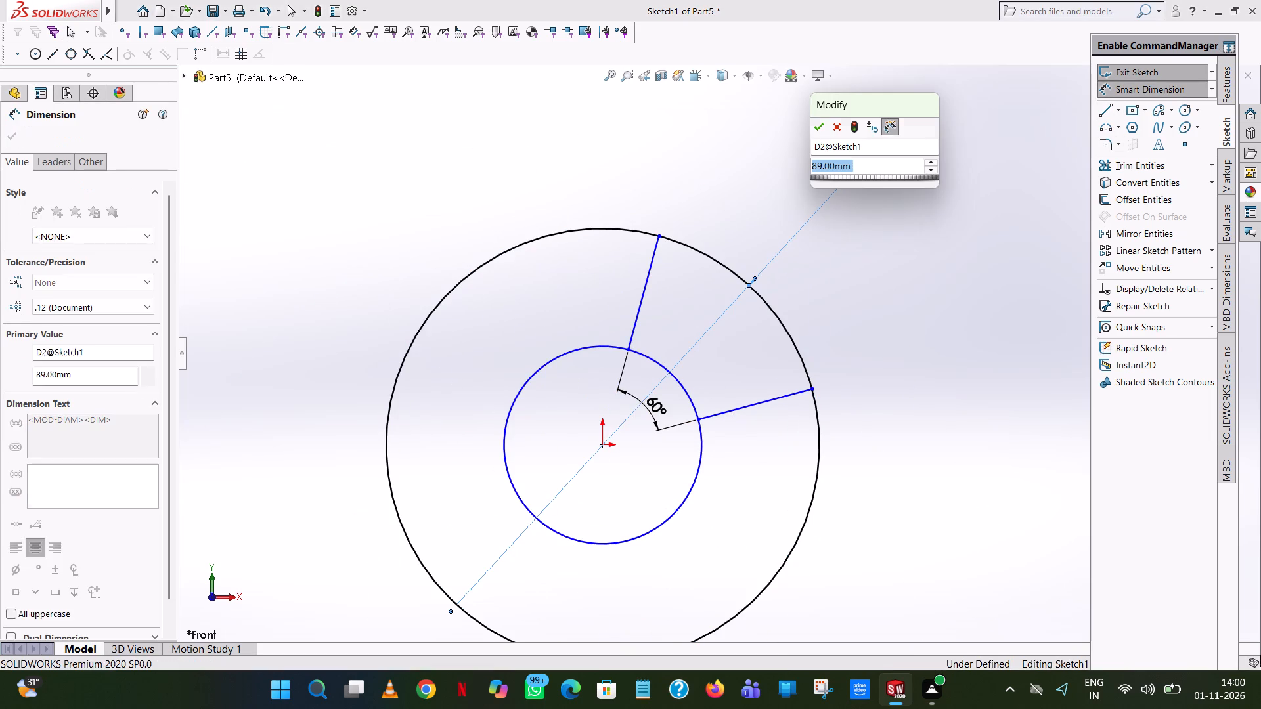
left_click(820, 131)
left_click(543, 169)
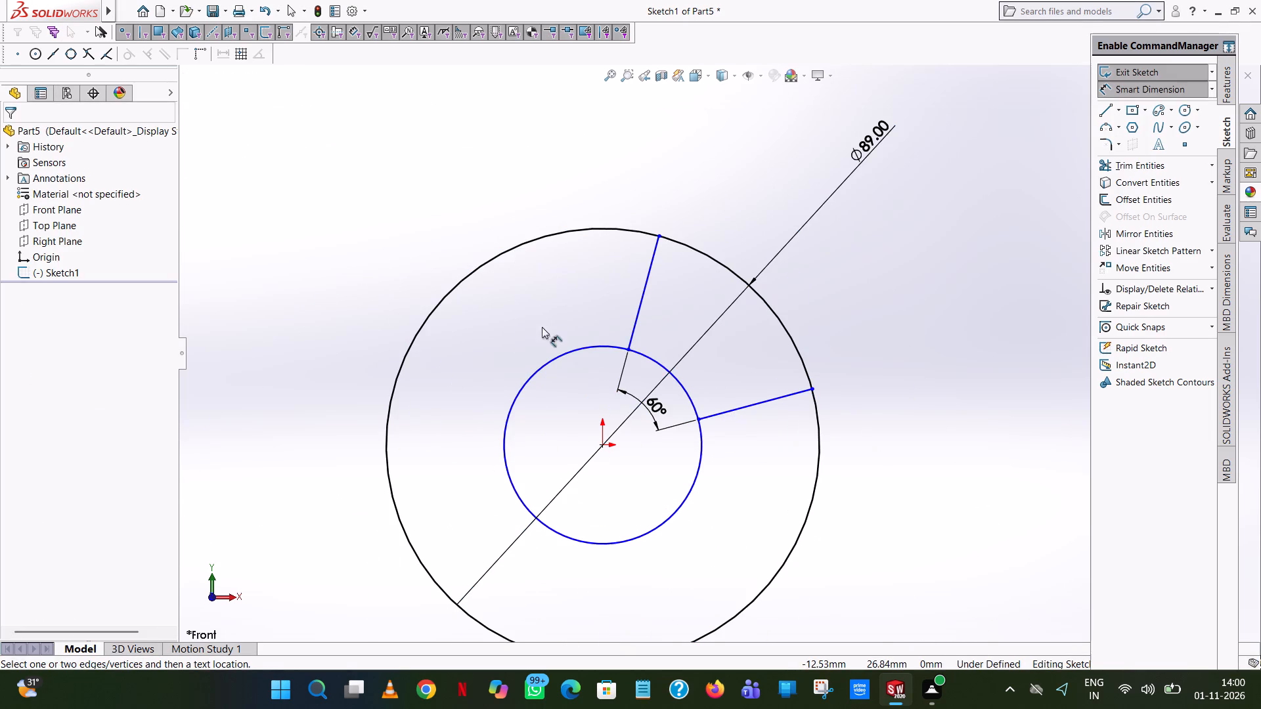
left_click(548, 360)
left_click(343, 219)
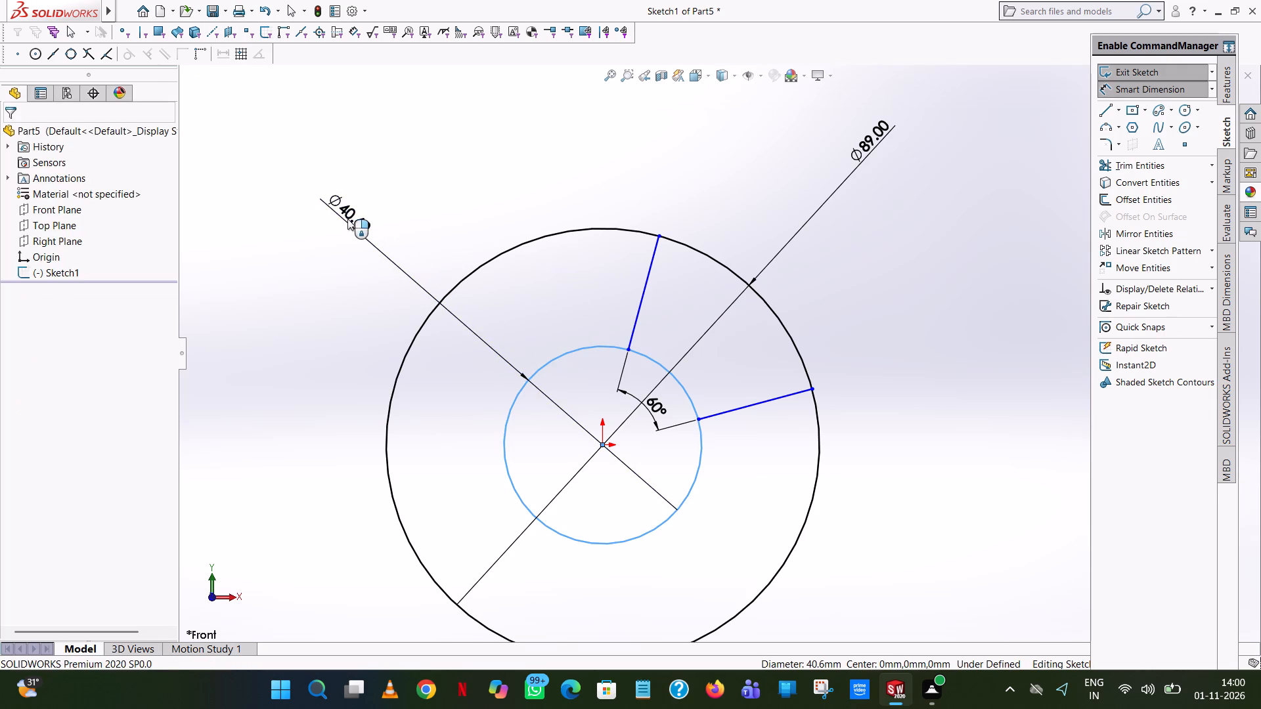
left_click(288, 202)
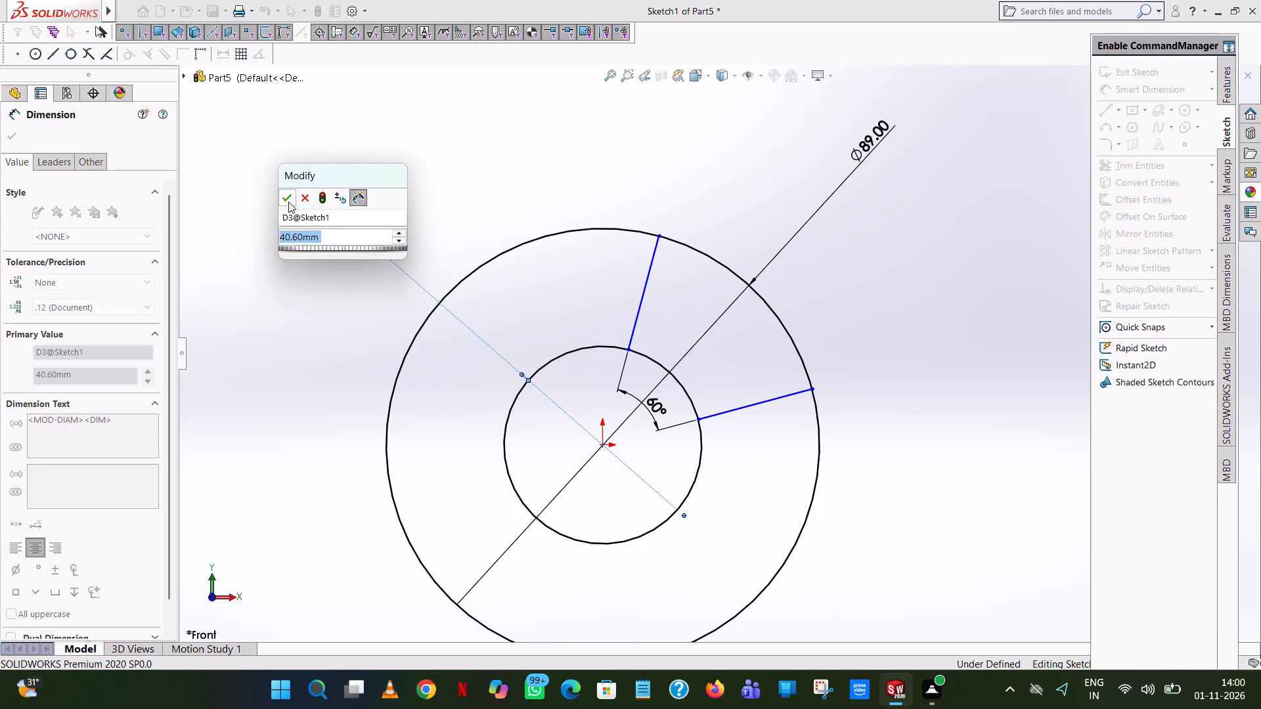
left_click(661, 127)
Dimension the shallower slanted line's horizontal extent and the steeper line's vertical extent, keeping their current values.
left_click(769, 399)
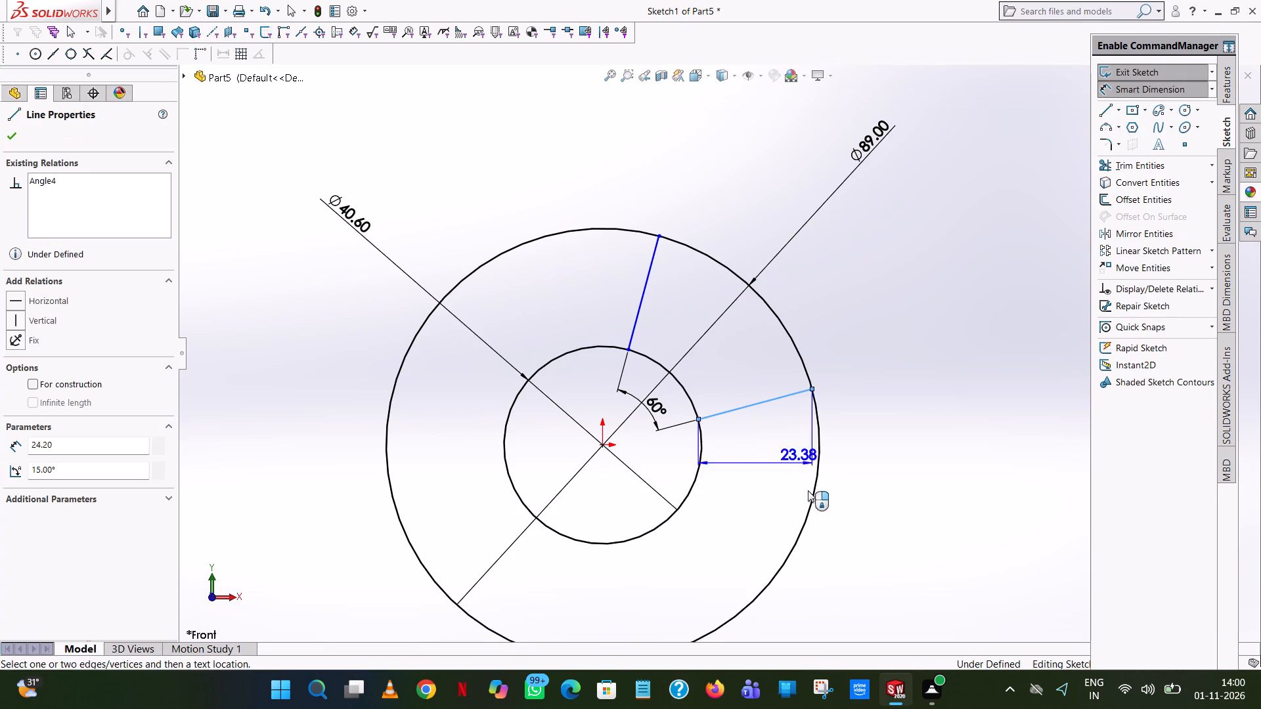
left_click(803, 498)
left_click(741, 474)
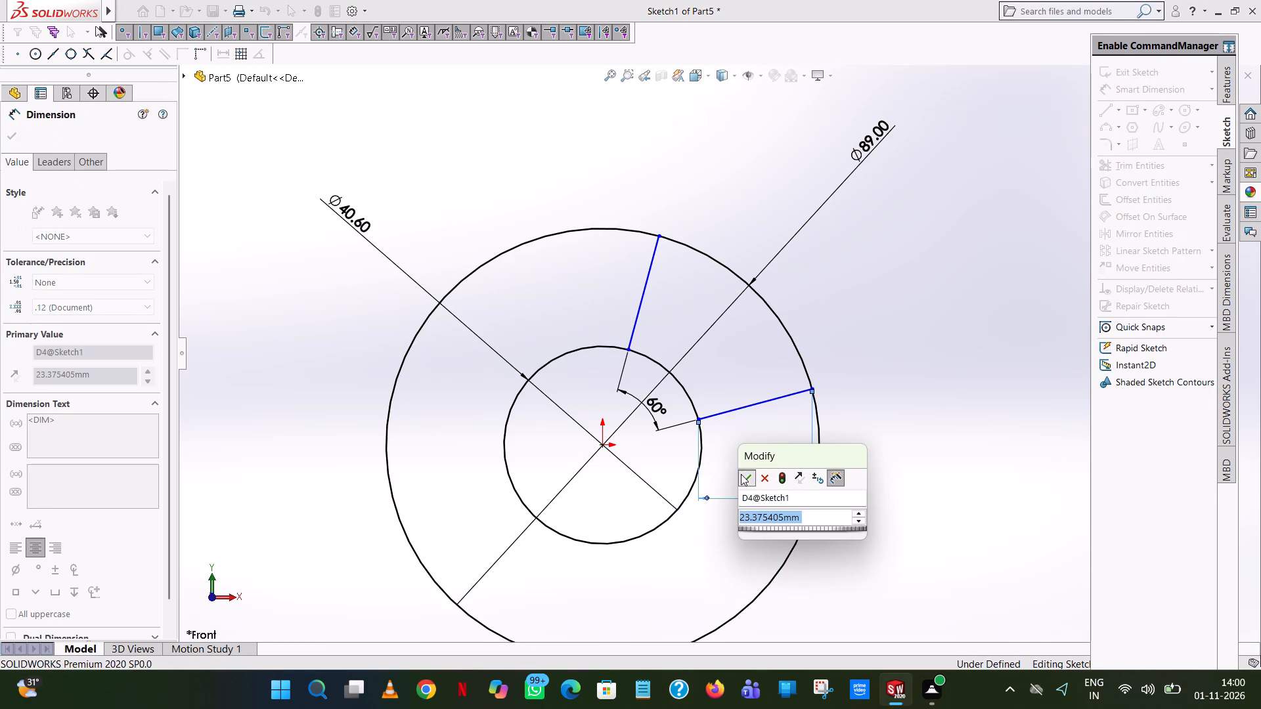
left_click(910, 353)
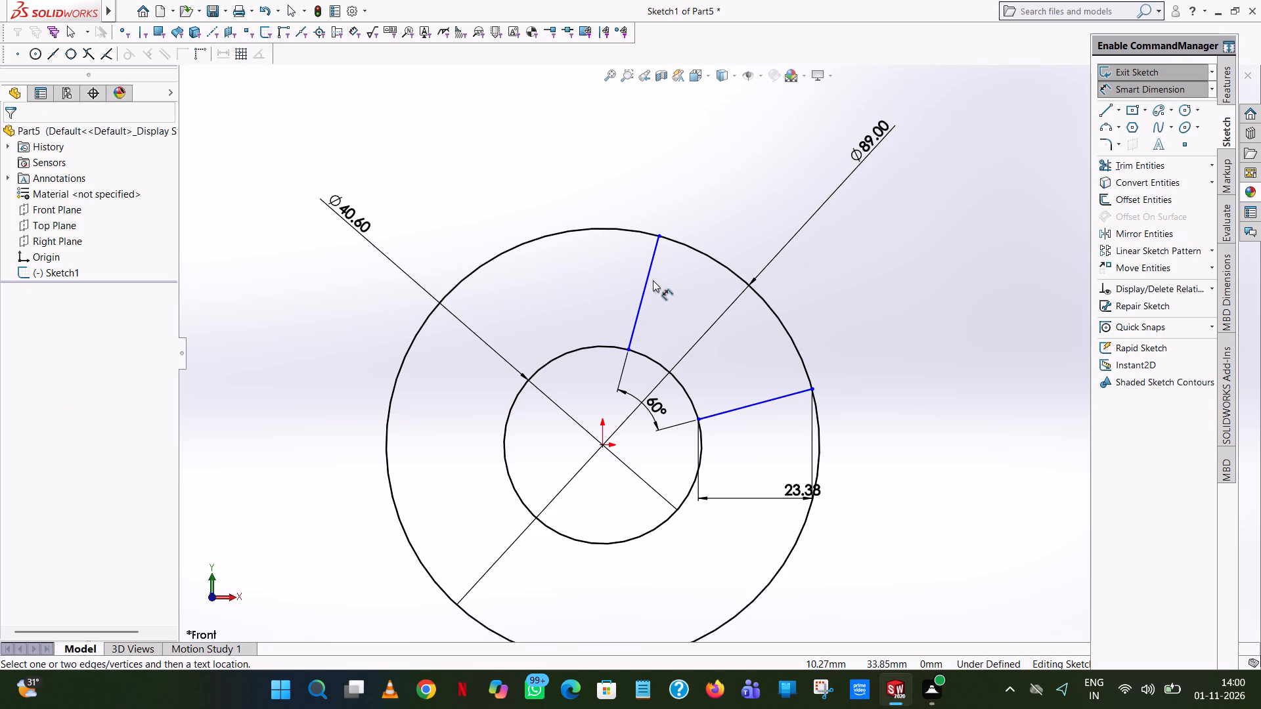
left_click(648, 277)
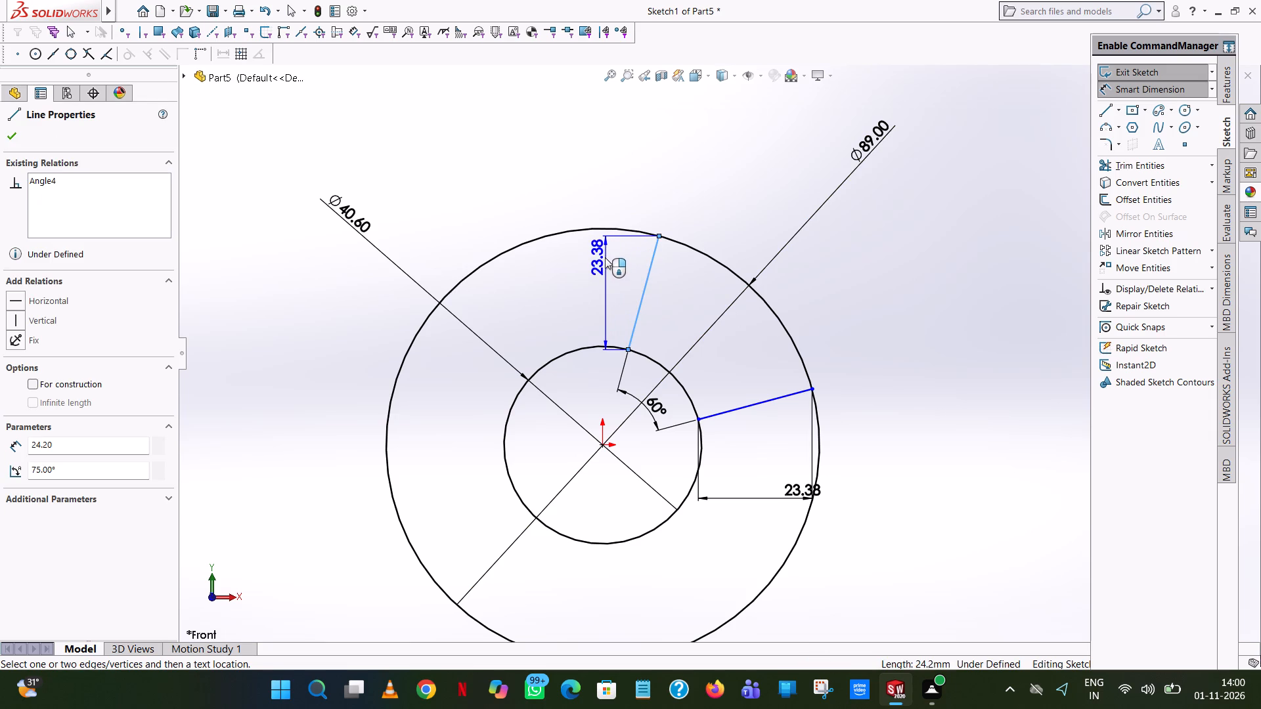
left_click(604, 257)
left_click(551, 236)
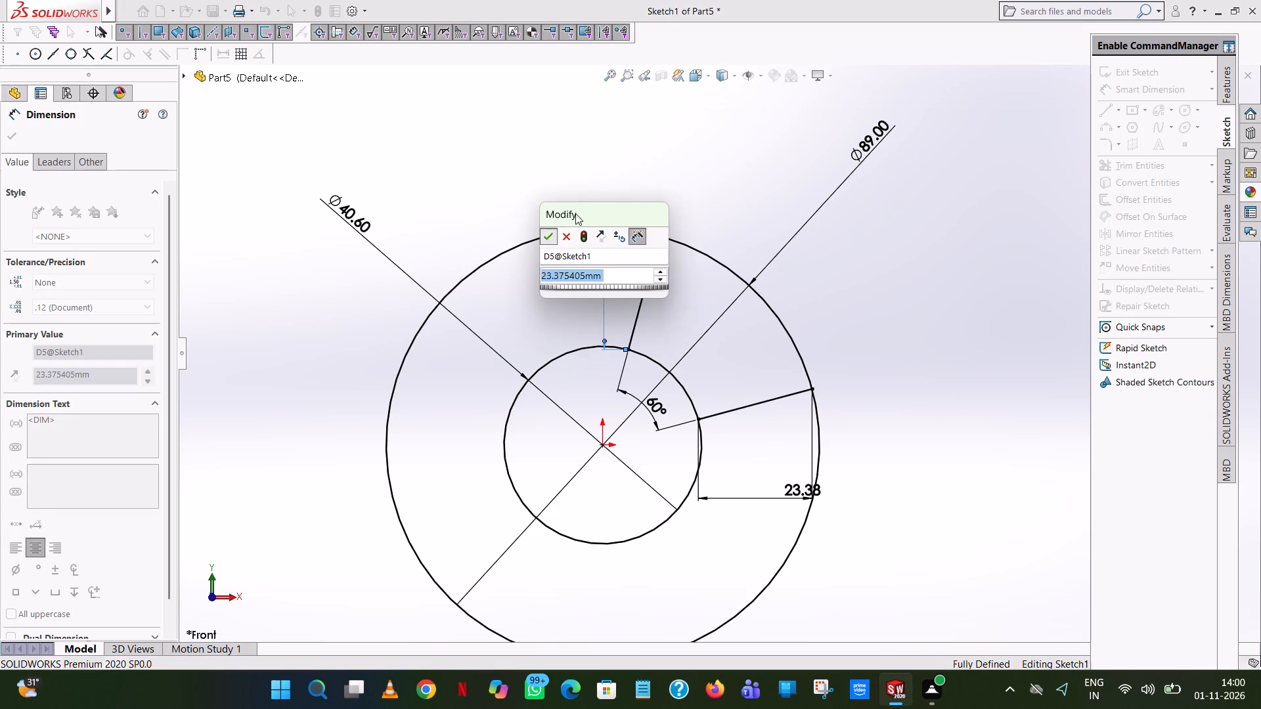
left_click(780, 146)
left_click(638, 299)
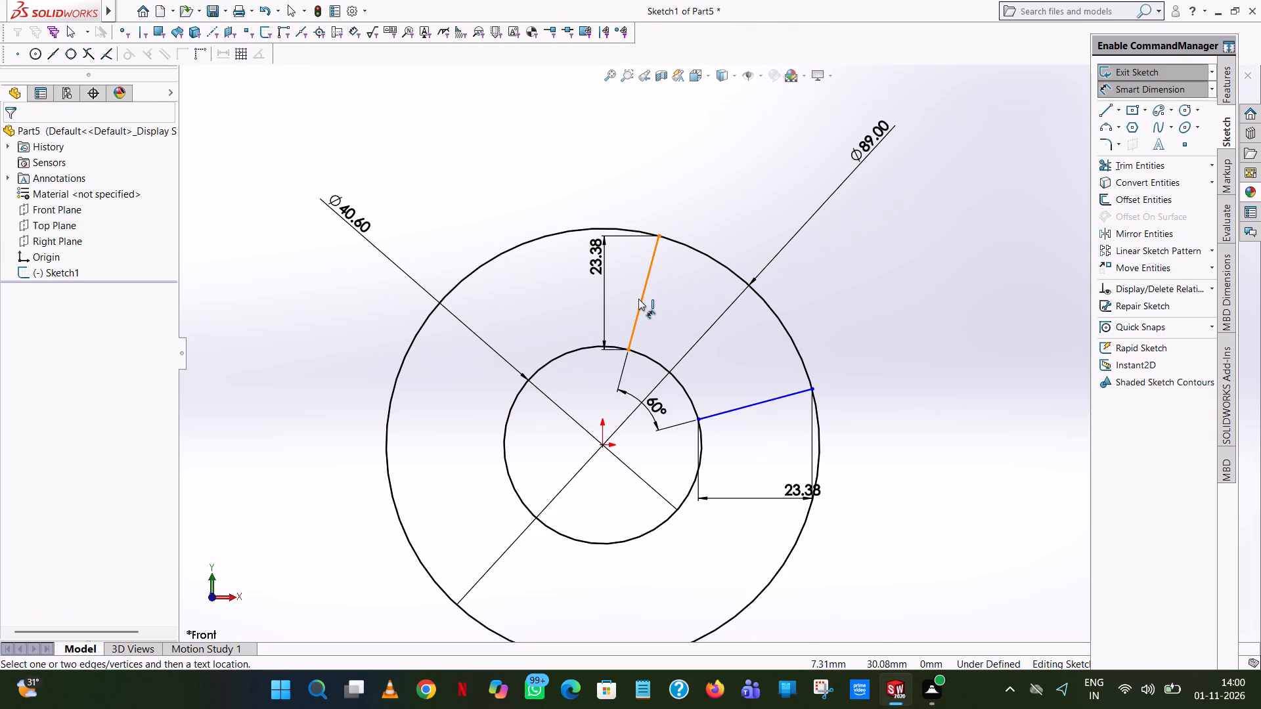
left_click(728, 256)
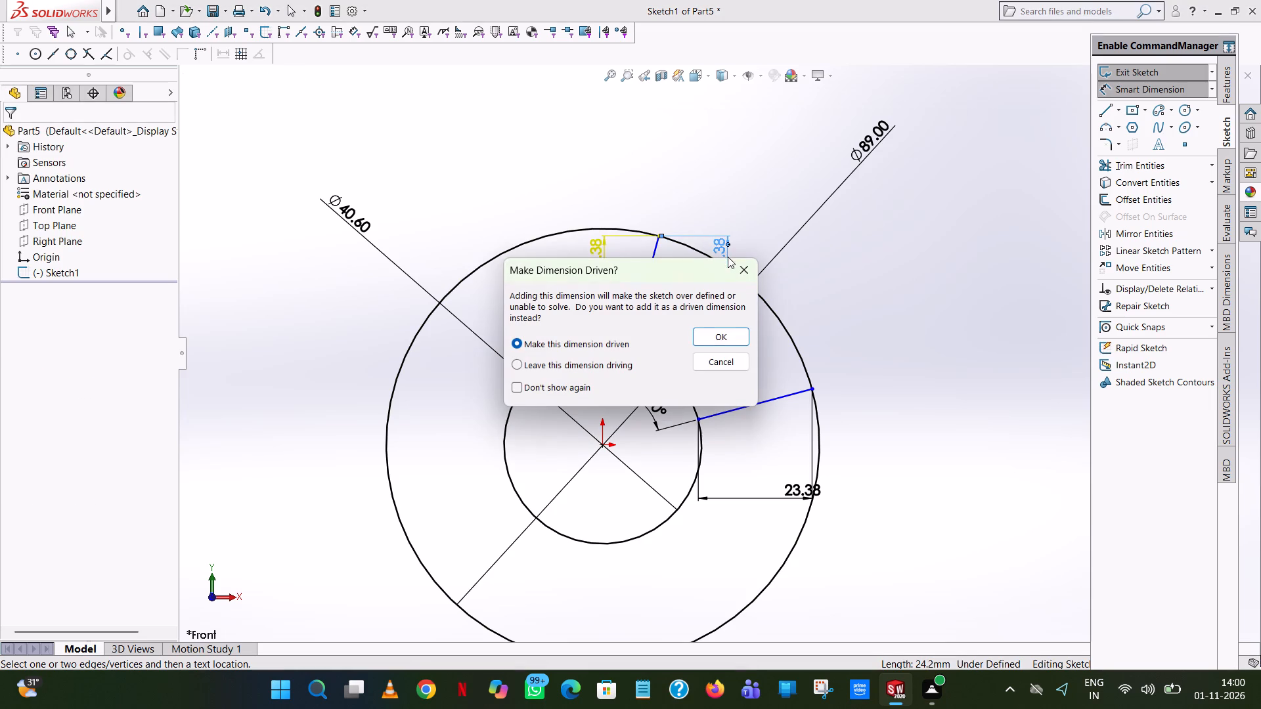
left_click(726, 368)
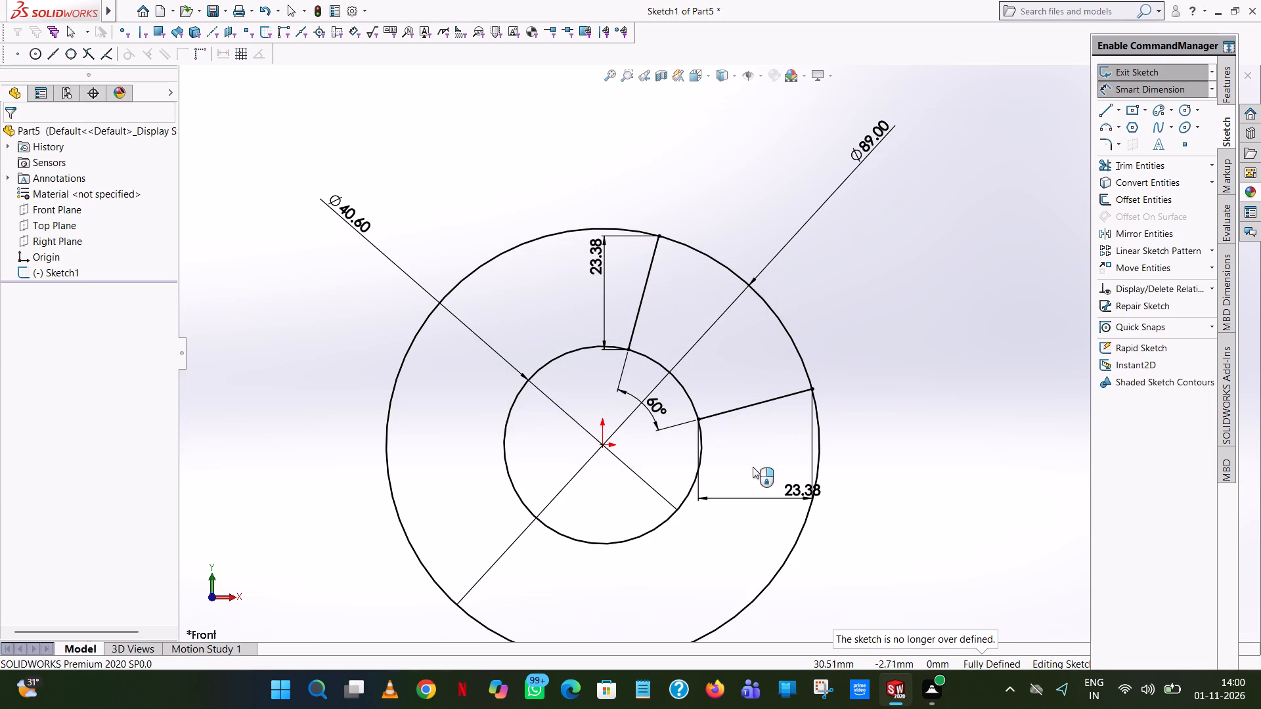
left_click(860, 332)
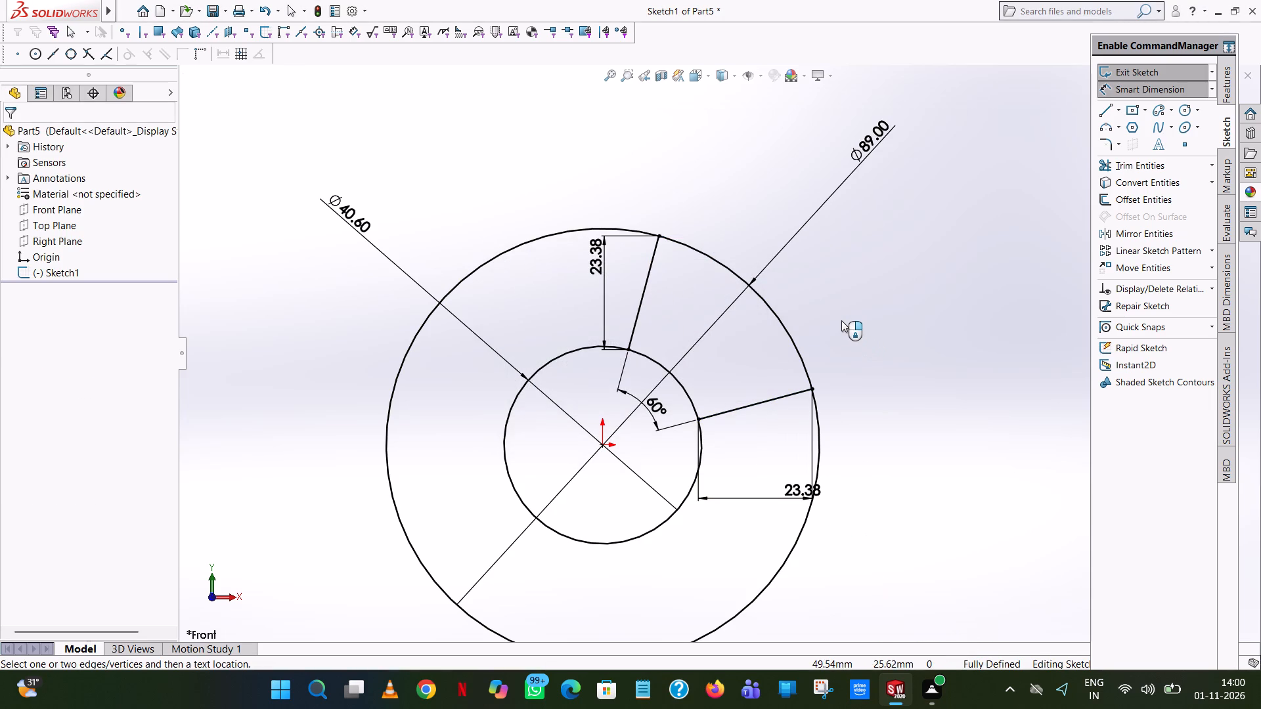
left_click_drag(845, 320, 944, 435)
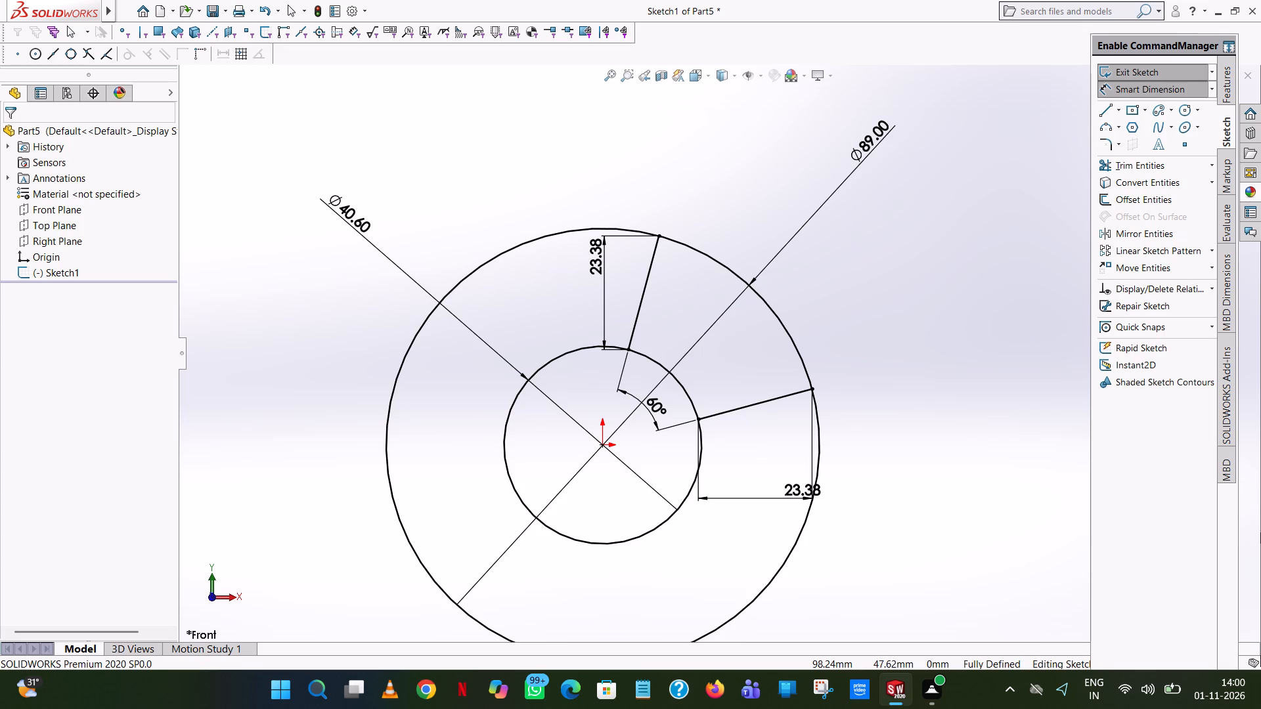
Sketch a perimeter circle inside the sector, tangent to the steeper line and the outer circle, with radius 3.2 mm, entered as 6.4/2.
left_click(1201, 110)
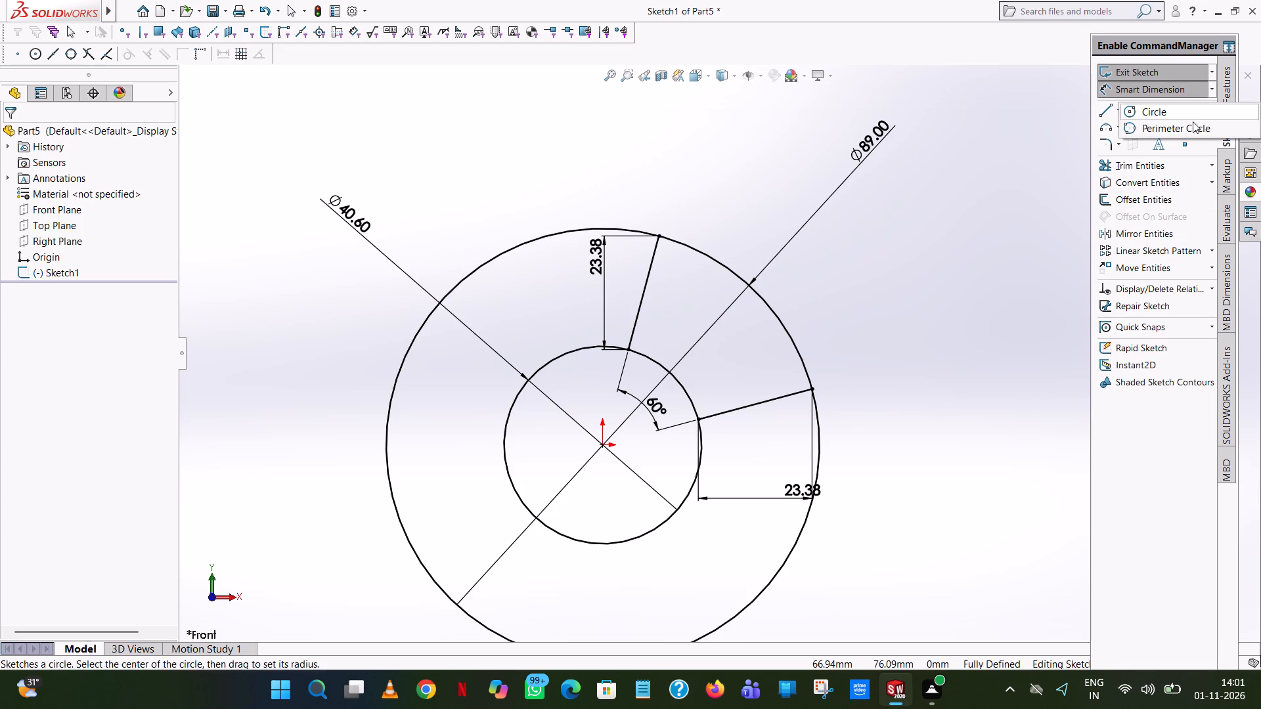
left_click(1187, 125)
left_click(655, 258)
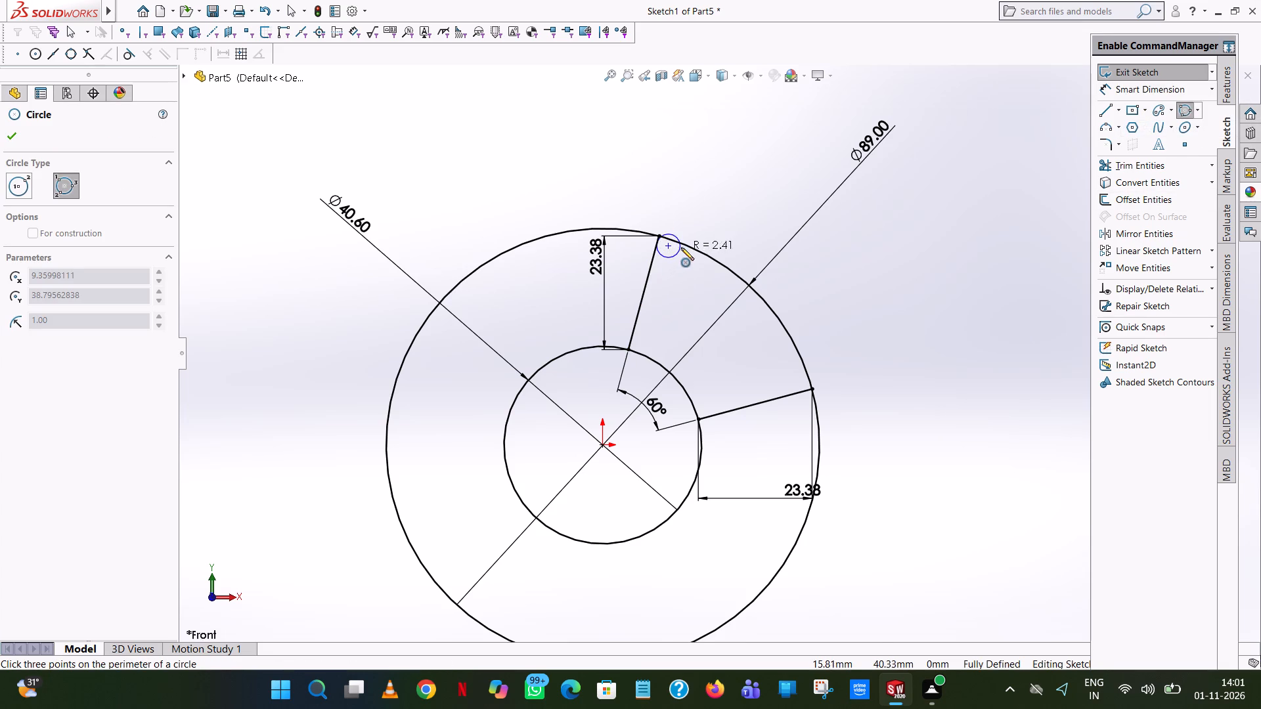
left_click(686, 243)
left_click(689, 316)
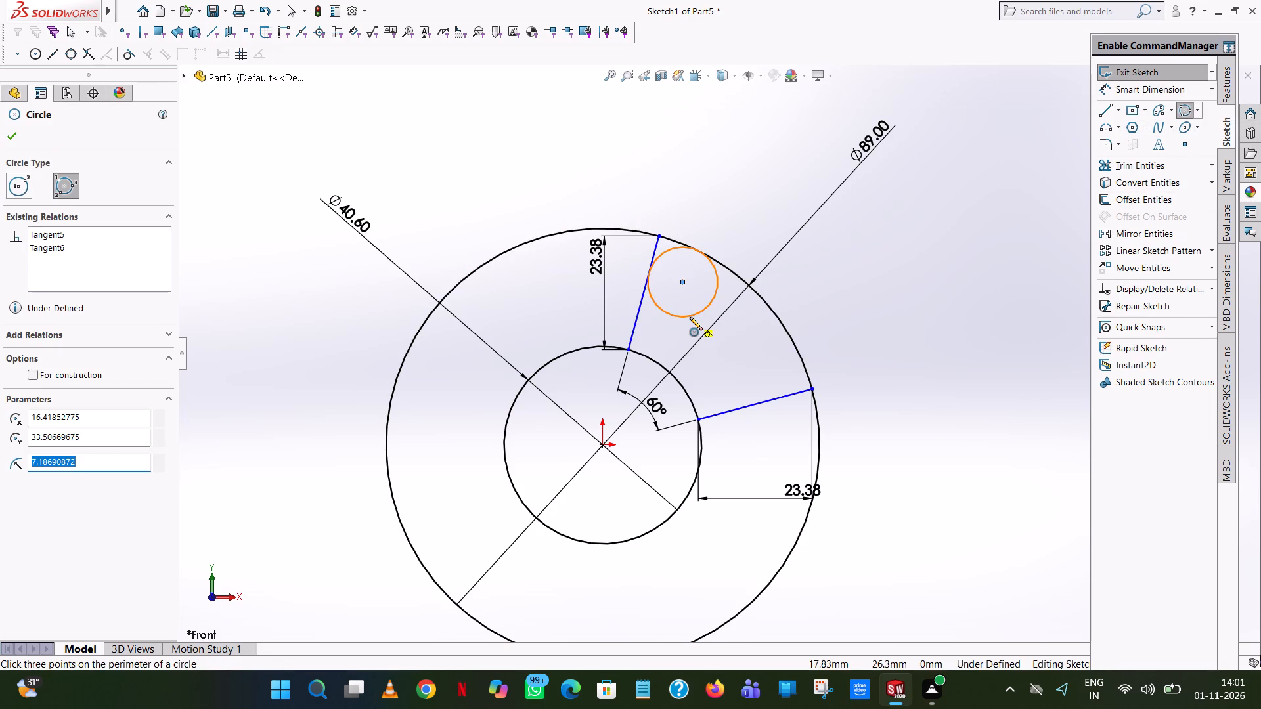
type("6.4/2")
key("Return")
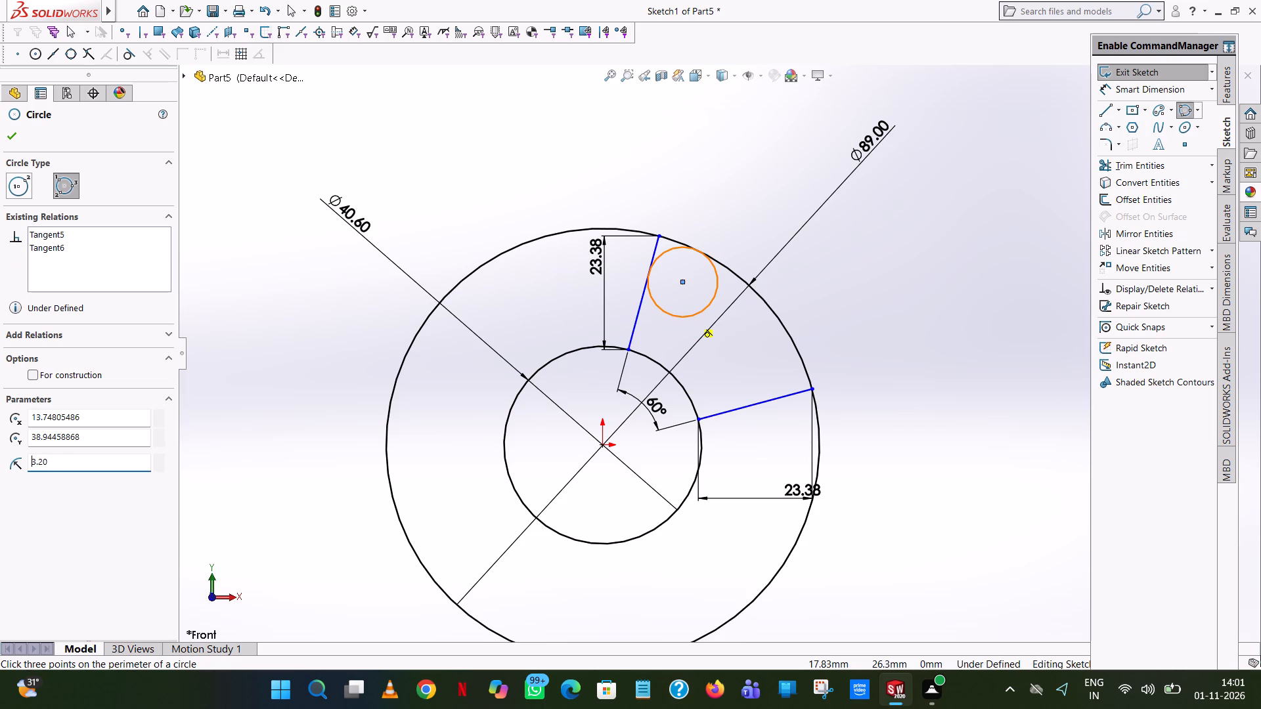
left_click(11, 138)
left_click(743, 154)
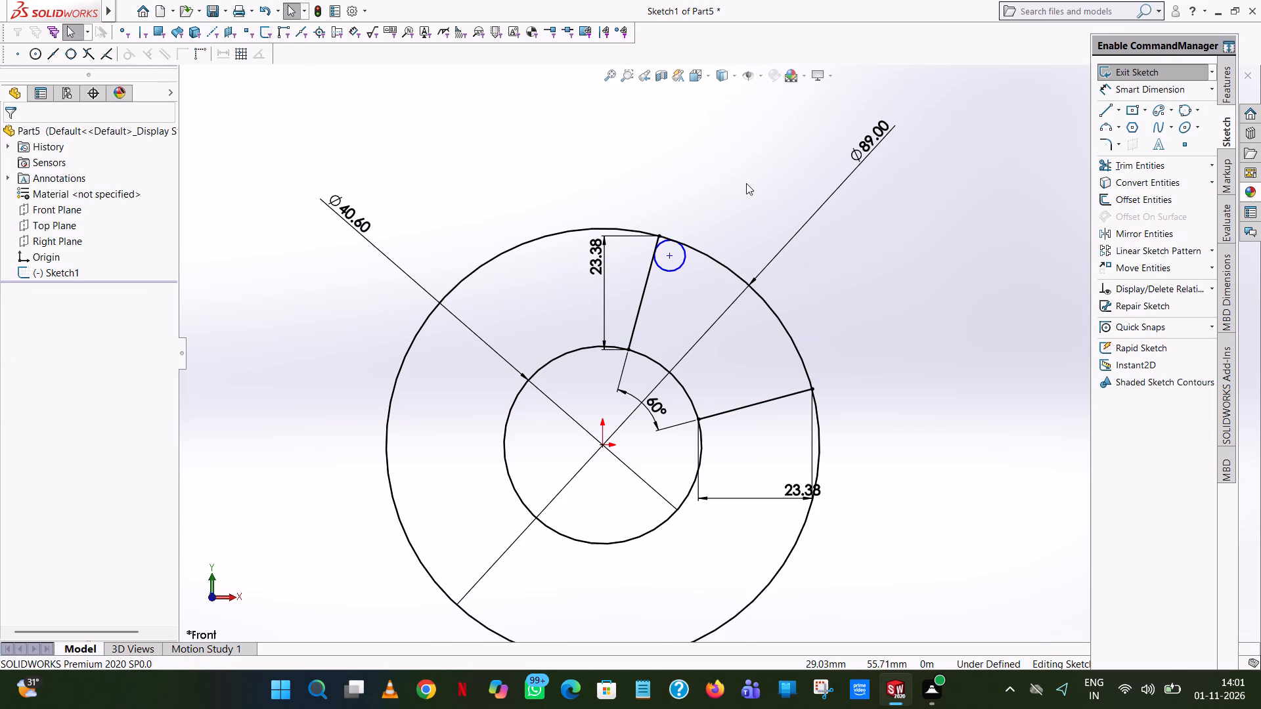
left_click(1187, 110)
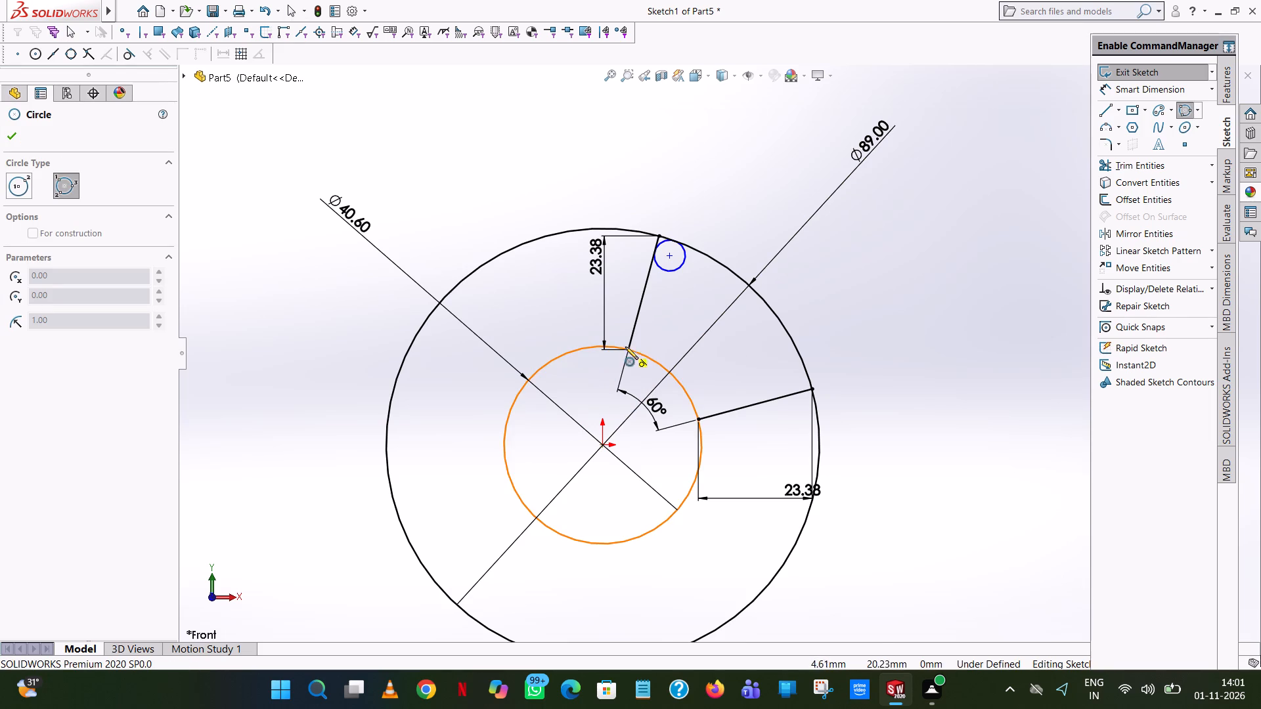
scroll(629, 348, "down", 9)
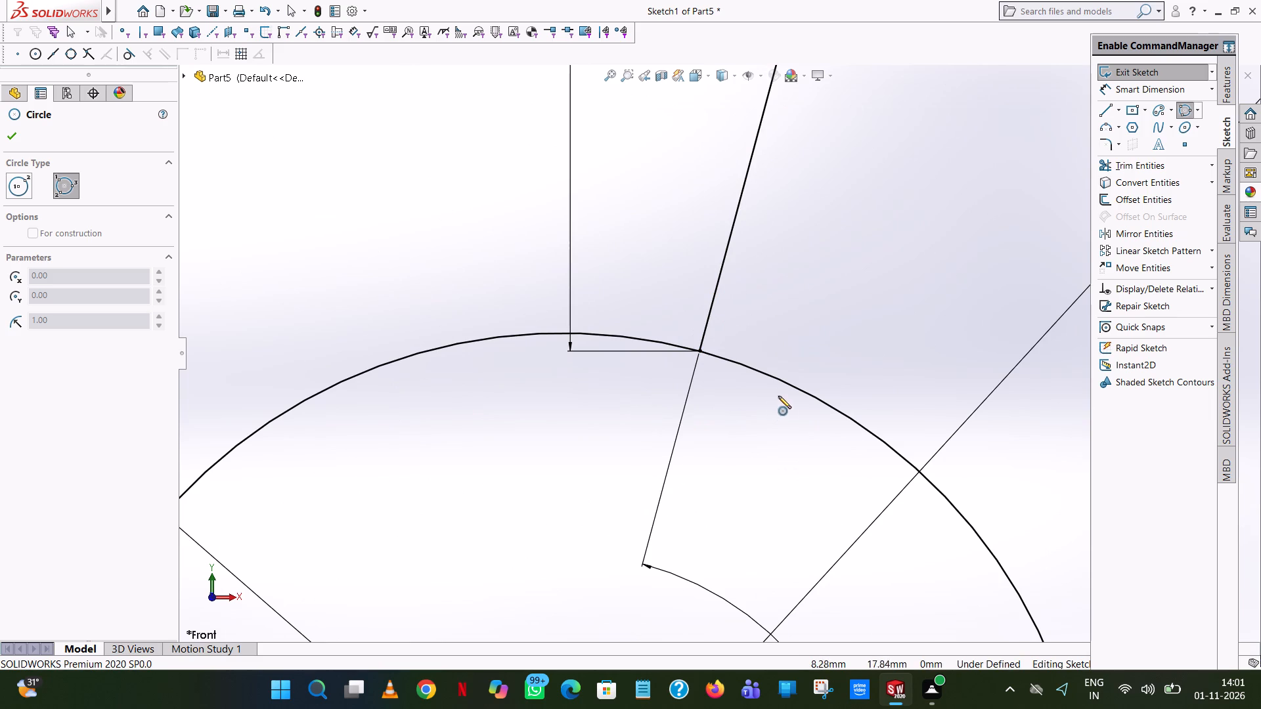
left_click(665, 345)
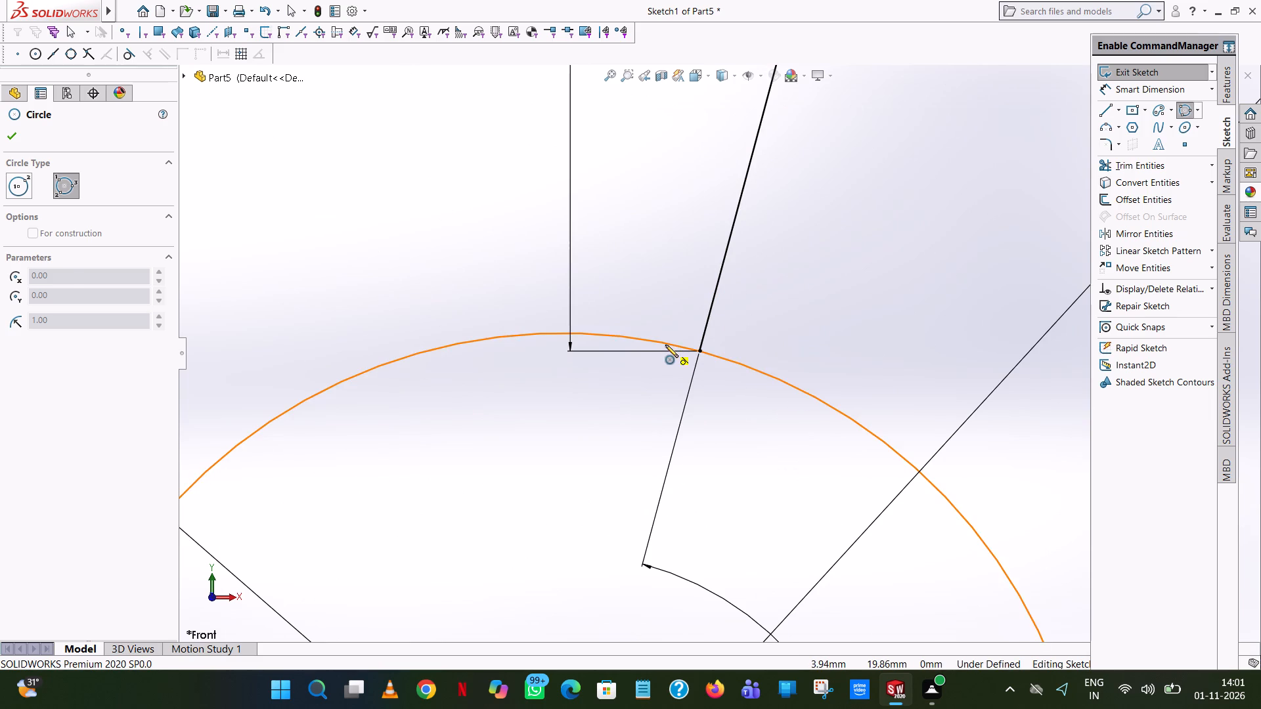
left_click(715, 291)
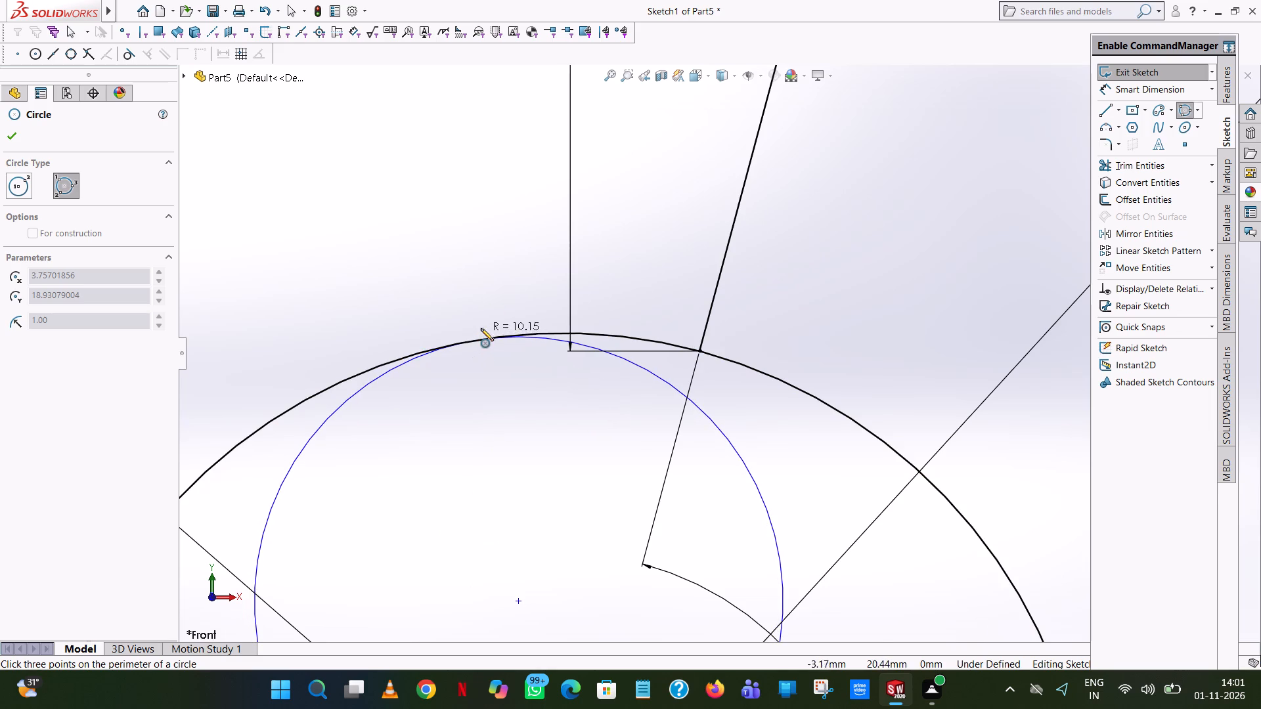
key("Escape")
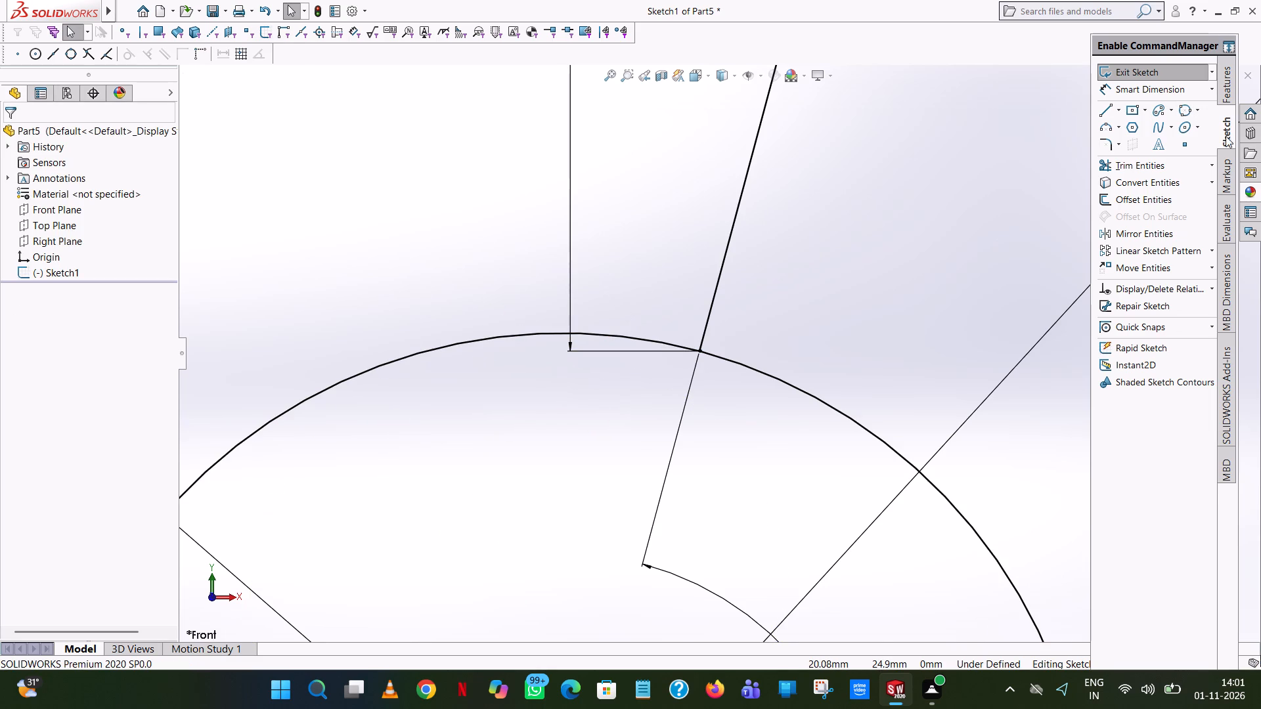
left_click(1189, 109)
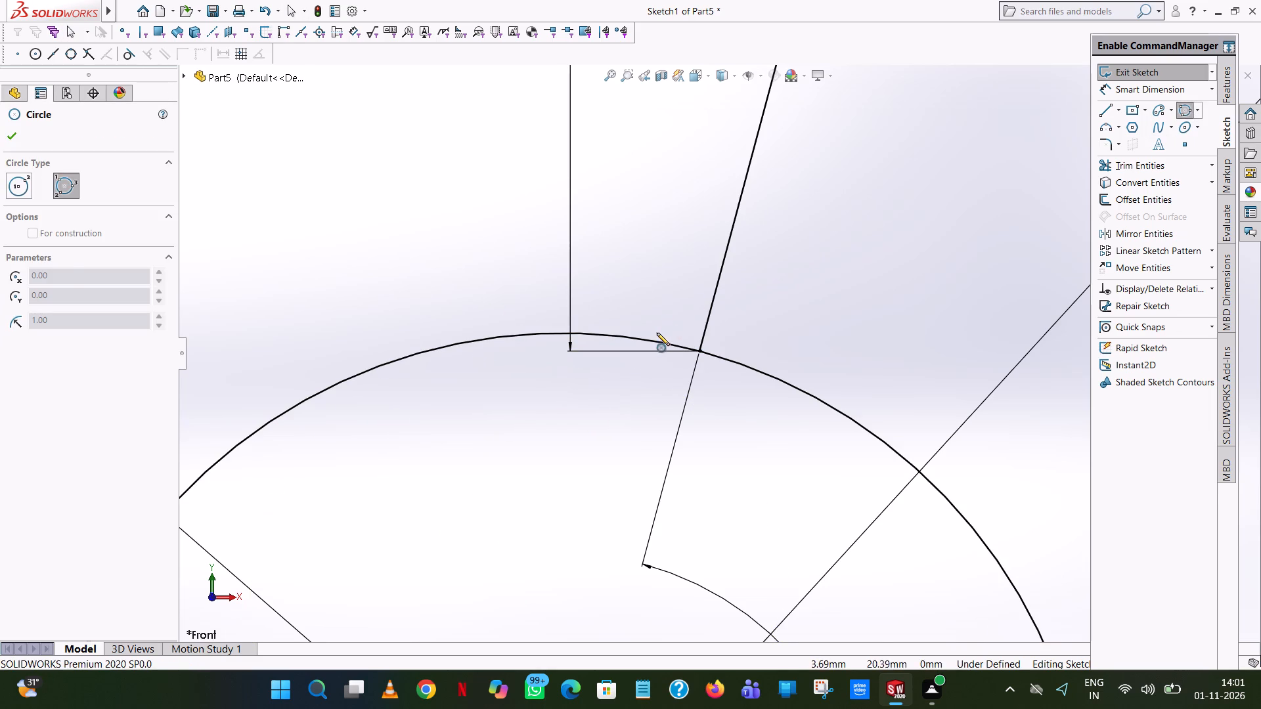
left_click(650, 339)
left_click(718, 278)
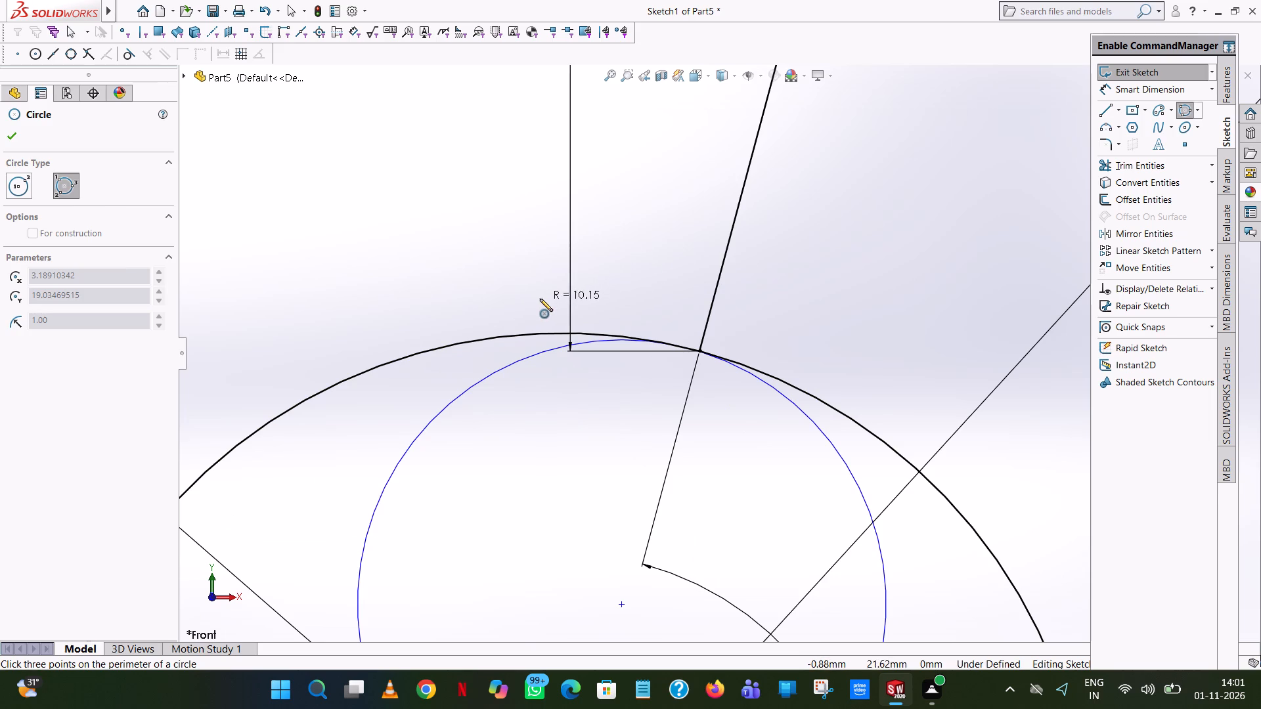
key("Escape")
Sketch a perimeter circle outside the sector, tangent to the steeper line and the inner circle's outside, with radius 3.2 mm, entered as 6.4/2.
left_click(1188, 103)
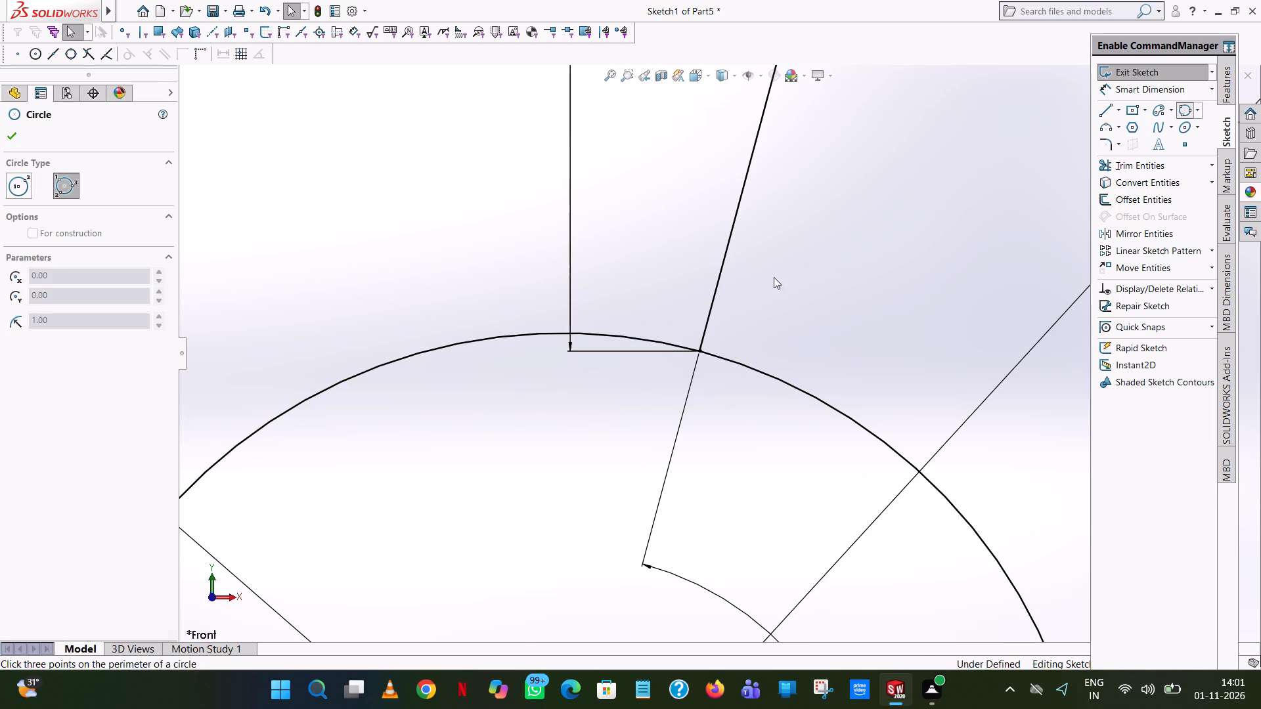
left_click(722, 257)
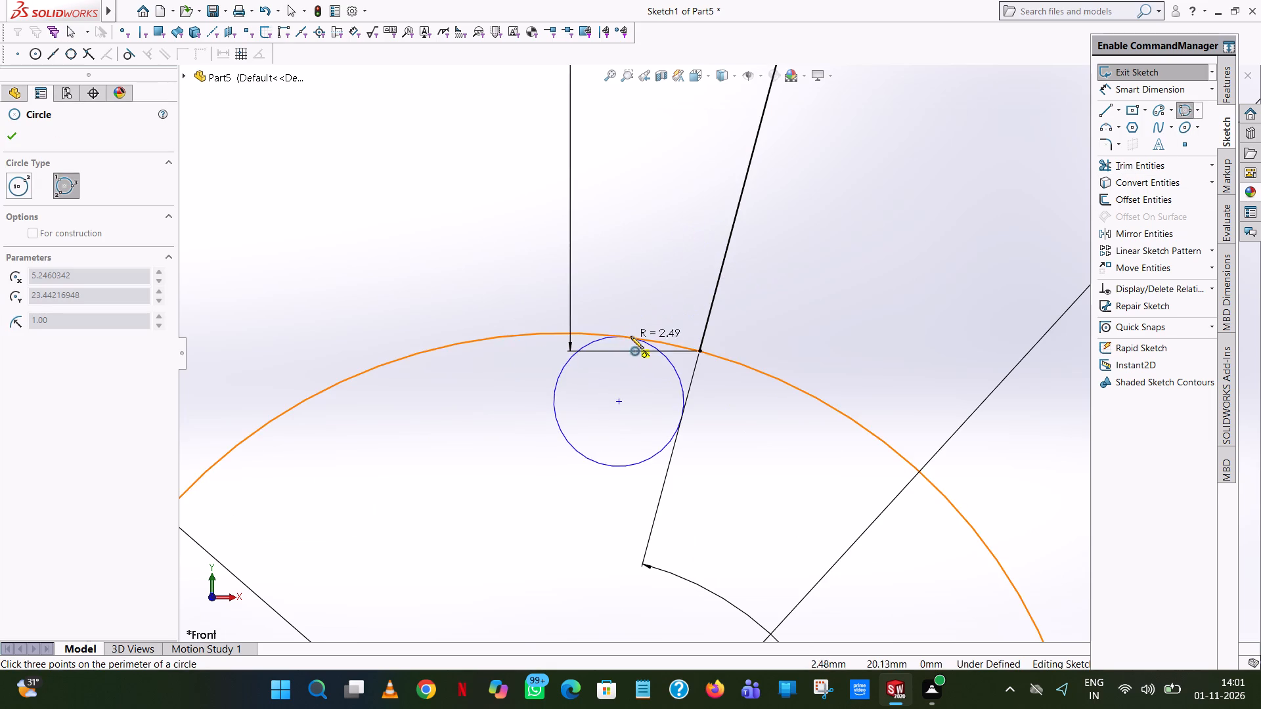
left_click(640, 339)
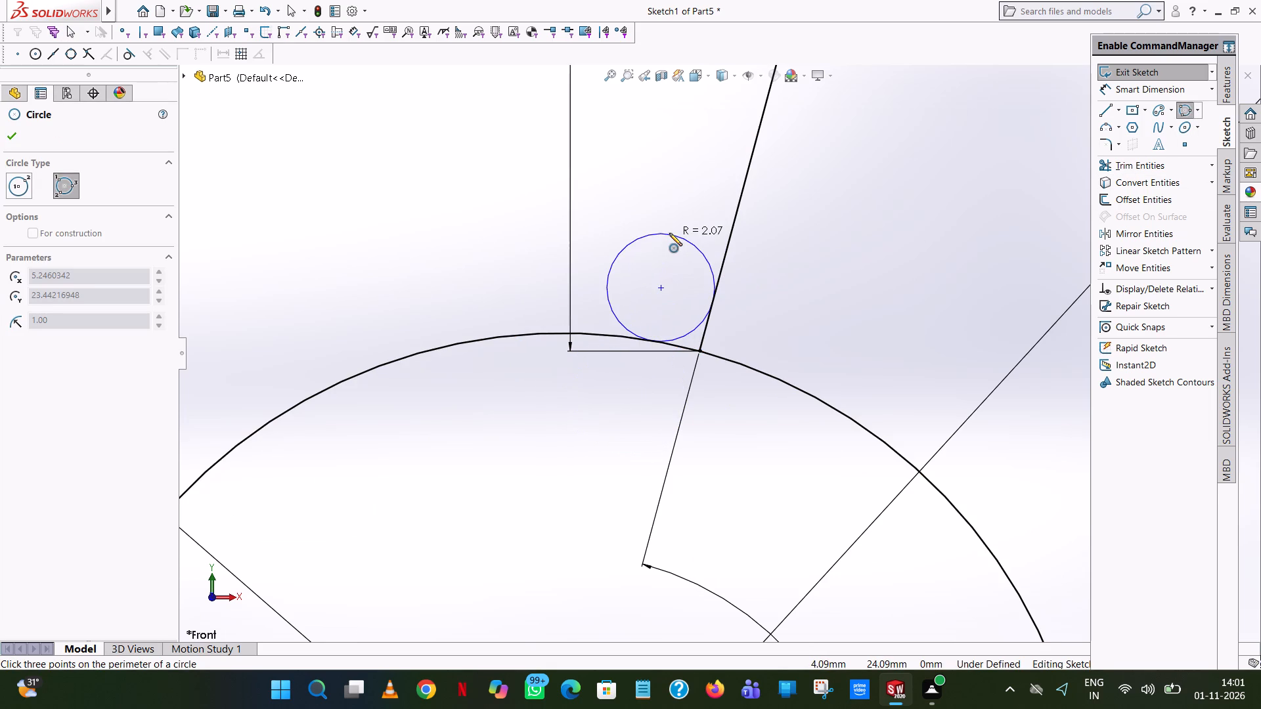
left_click(666, 171)
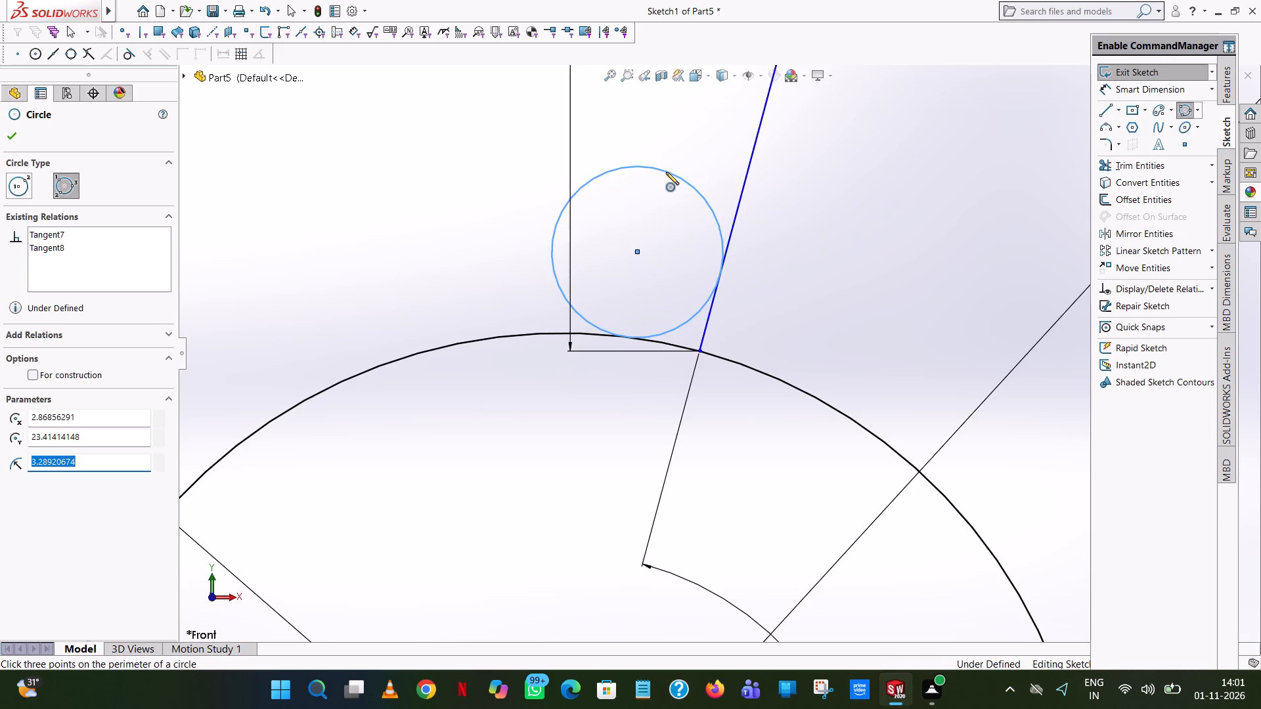
scroll(666, 176, "up", 6)
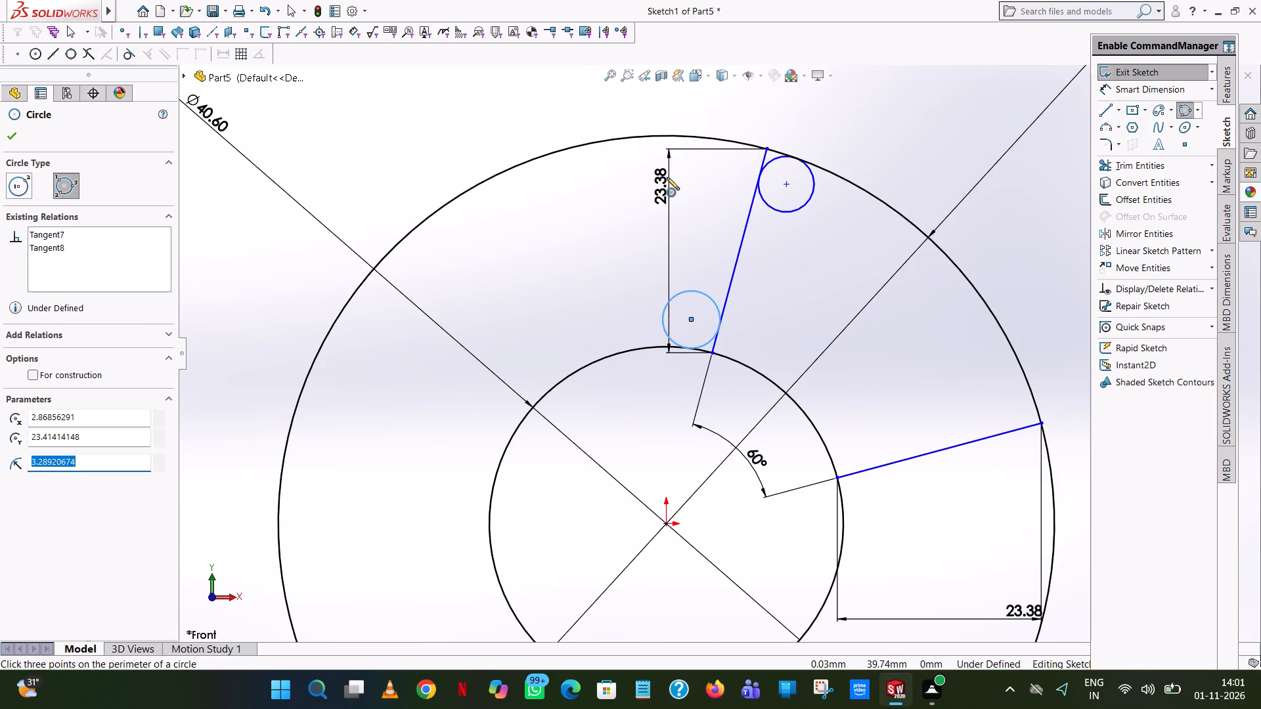
type("6.4")
type("/2")
key("Return")
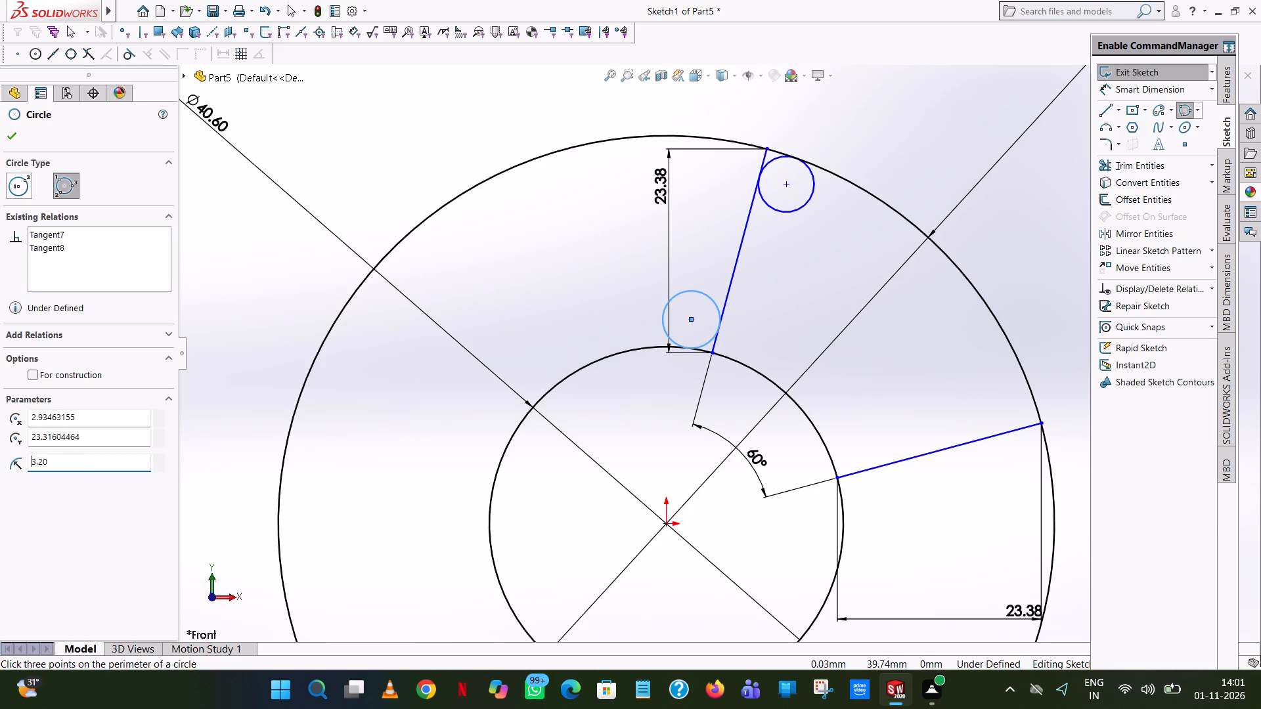
left_click(16, 136)
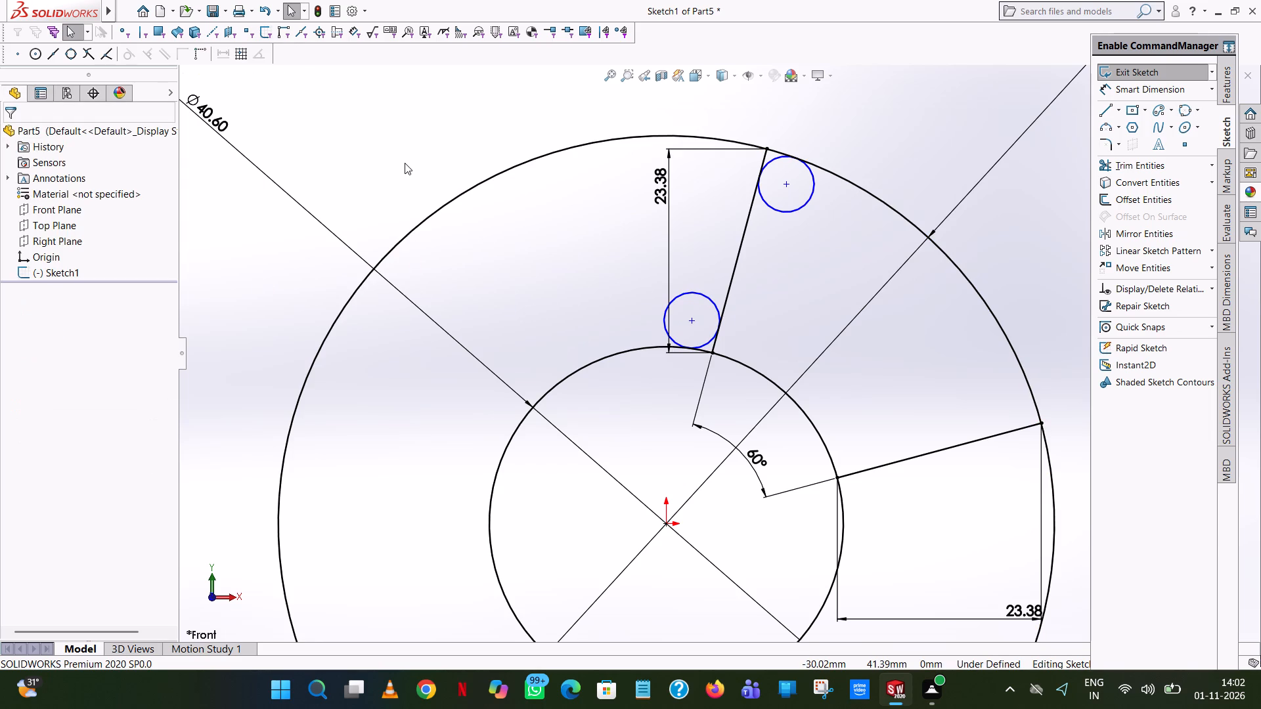
Sketch a perimeter circle inside the sector, tangent to the shallower line and the outer circle, with radius 3.20 mm.
left_click(435, 145)
left_click(799, 212)
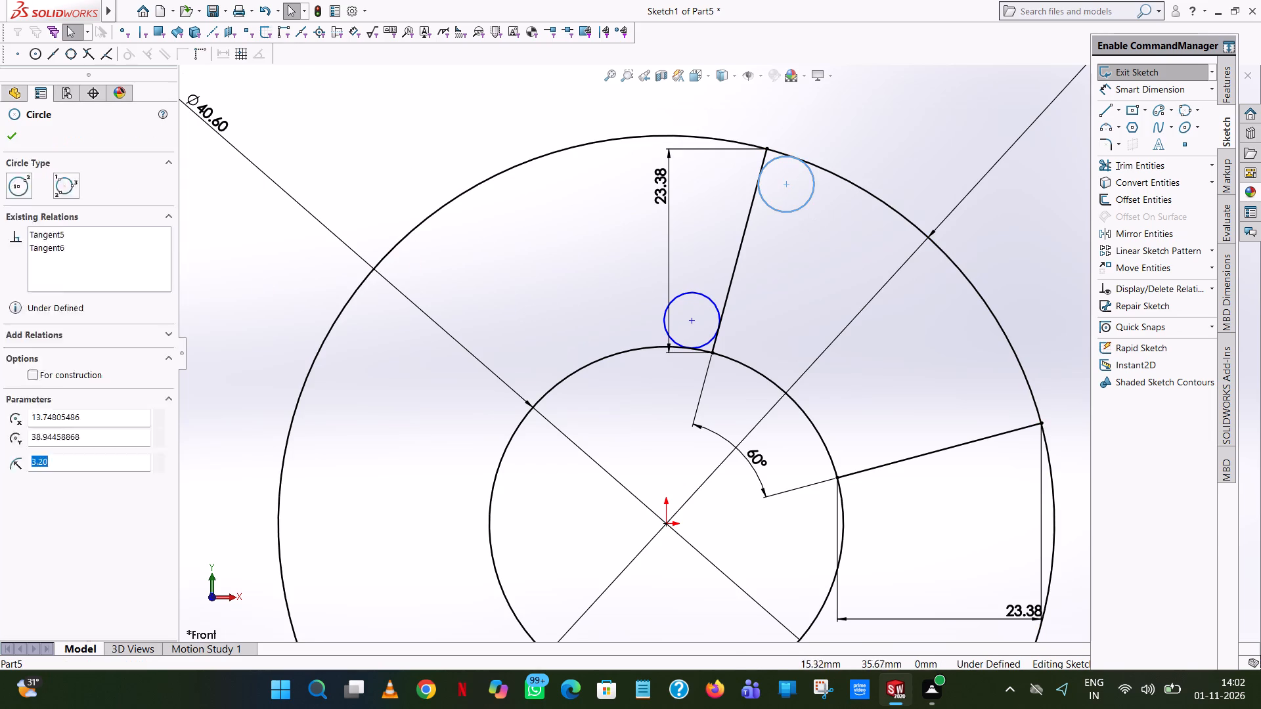
left_click(391, 177)
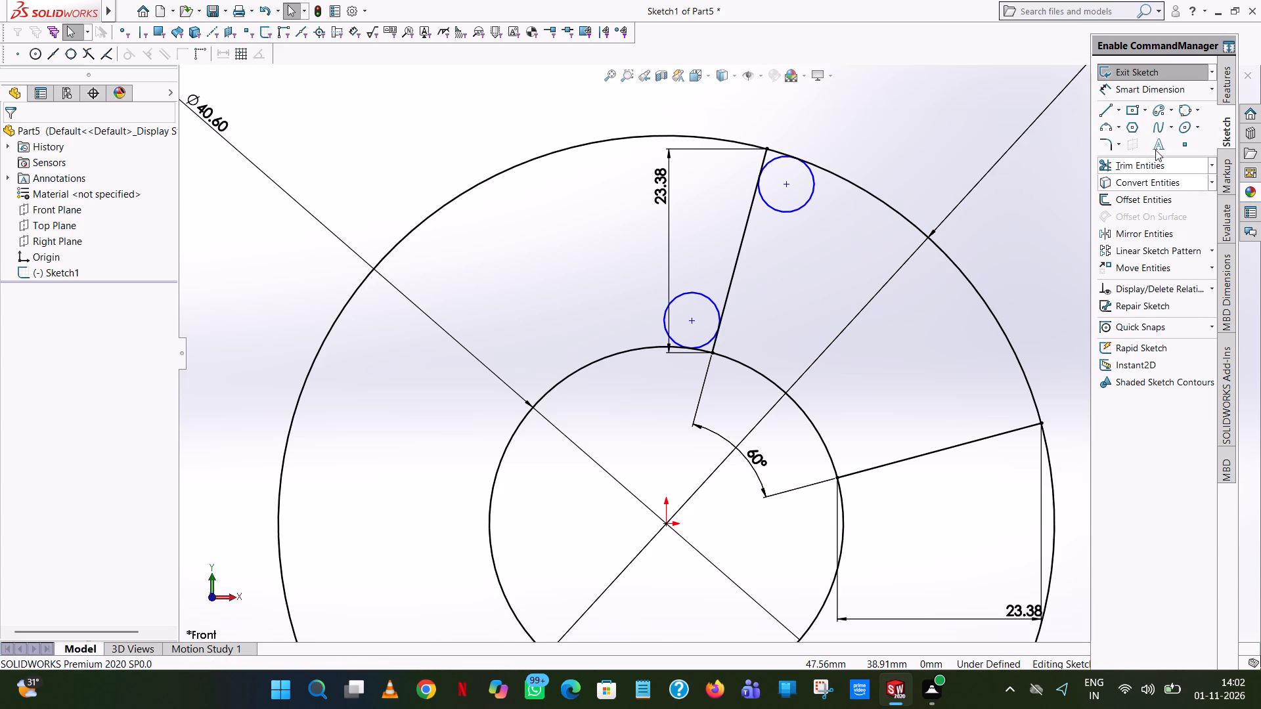
left_click(1185, 108)
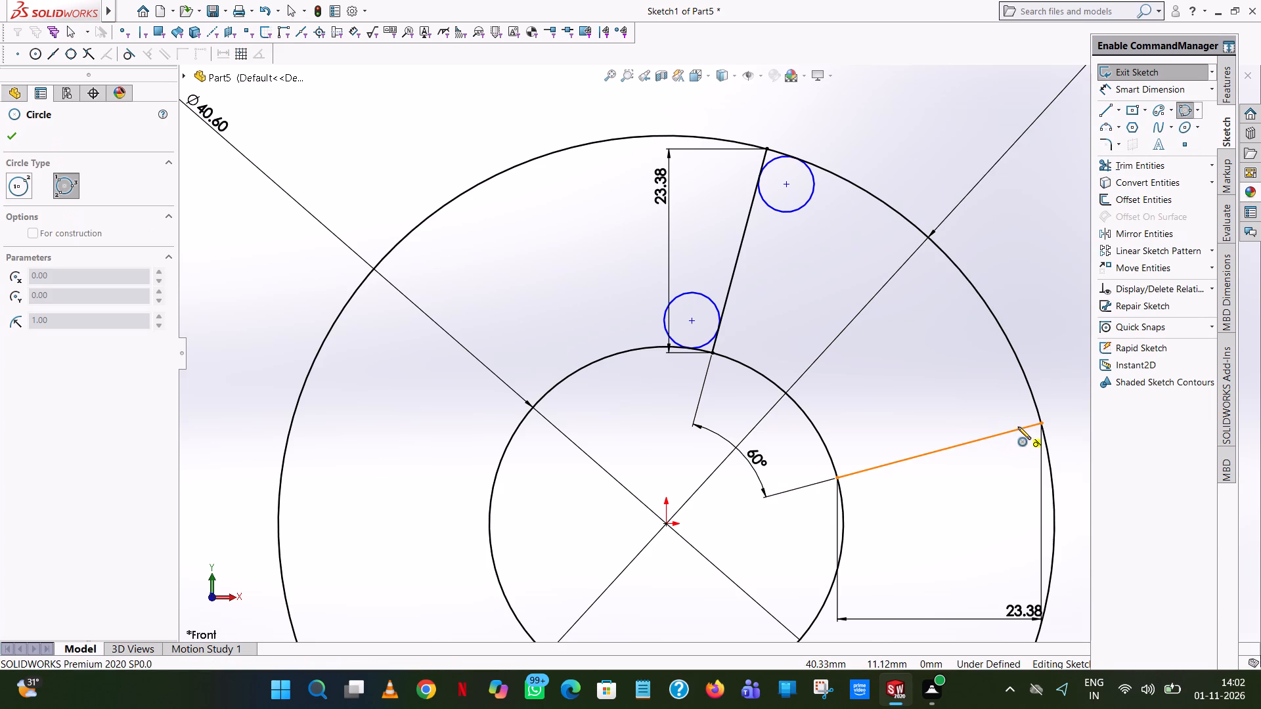
left_click(1015, 433)
left_click(1024, 376)
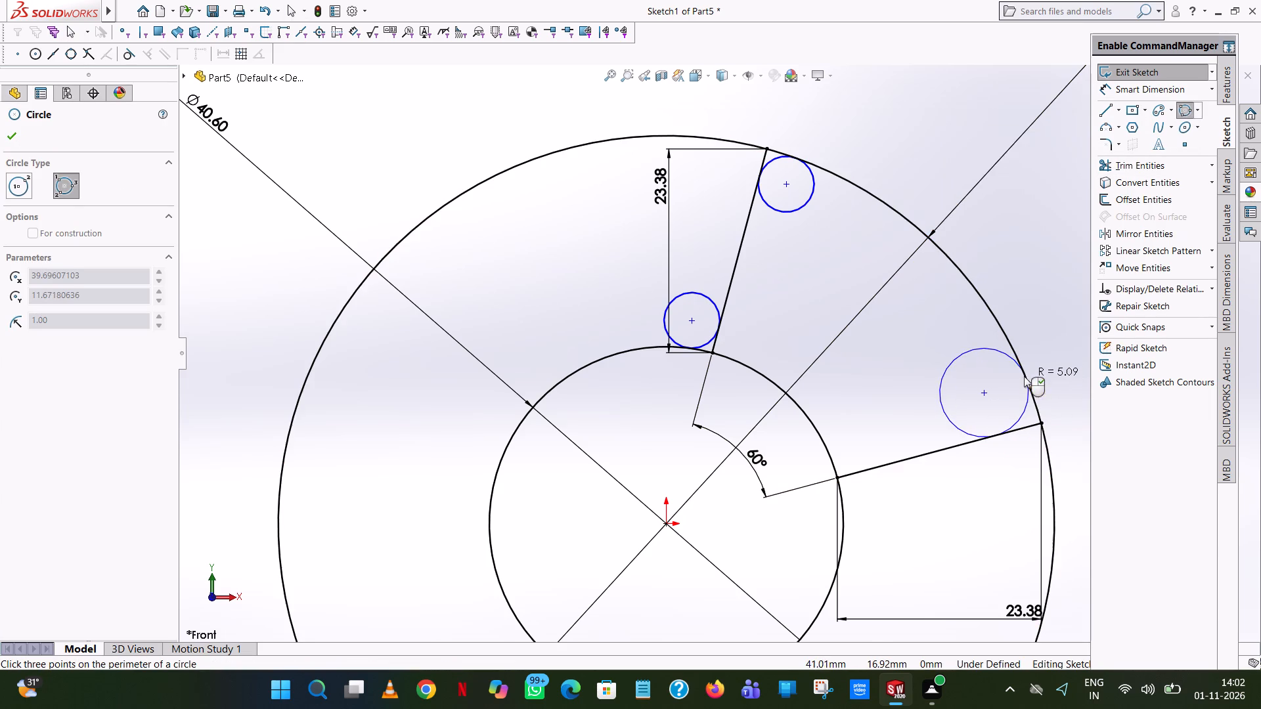
left_click(908, 364)
type("3.20")
key("Return")
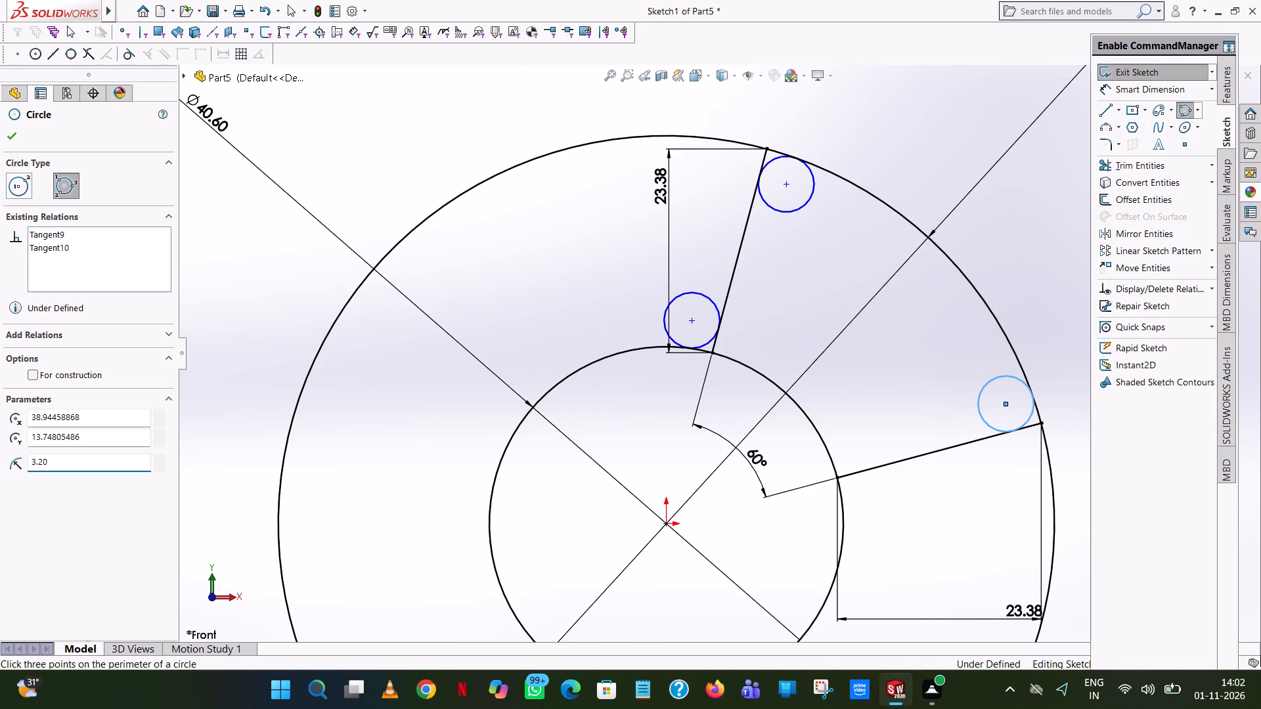
Sketch a perimeter circle outside the sector, tangent to the shallower line and the inner circle's outside, with radius 3.20 mm.
left_click(856, 475)
left_click(843, 496)
left_click(903, 543)
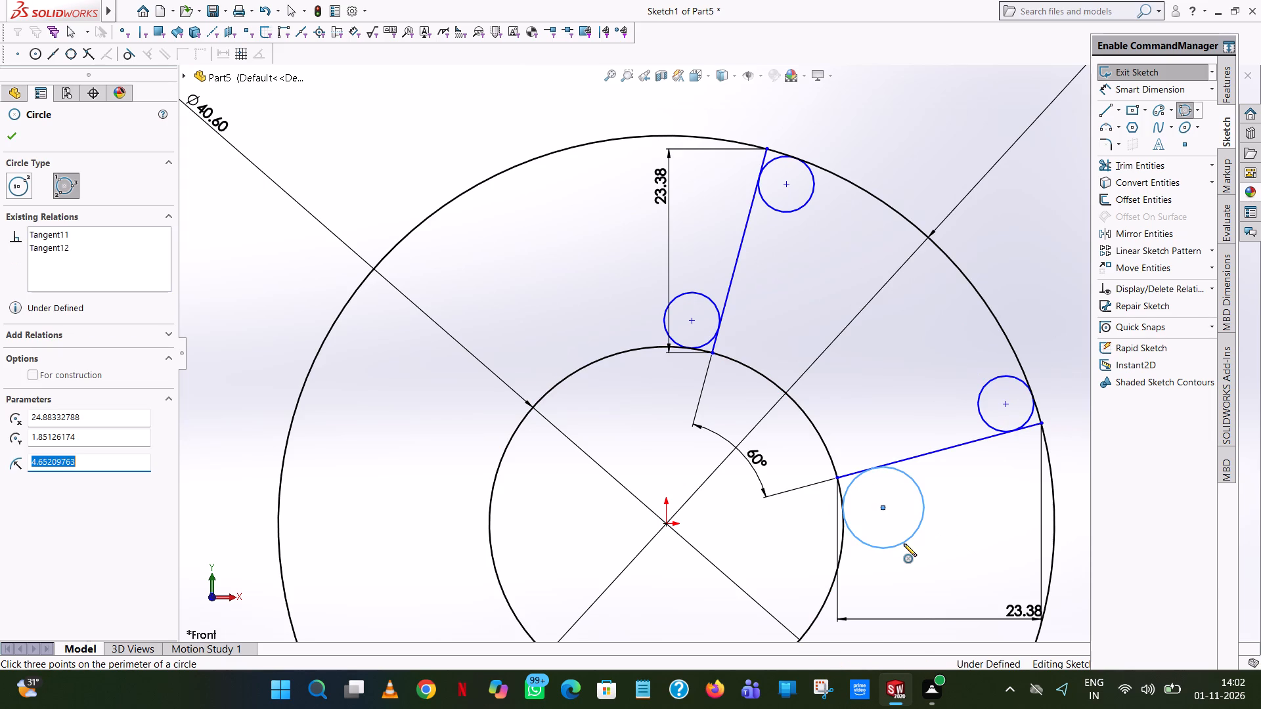
type("3.20")
key("Return")
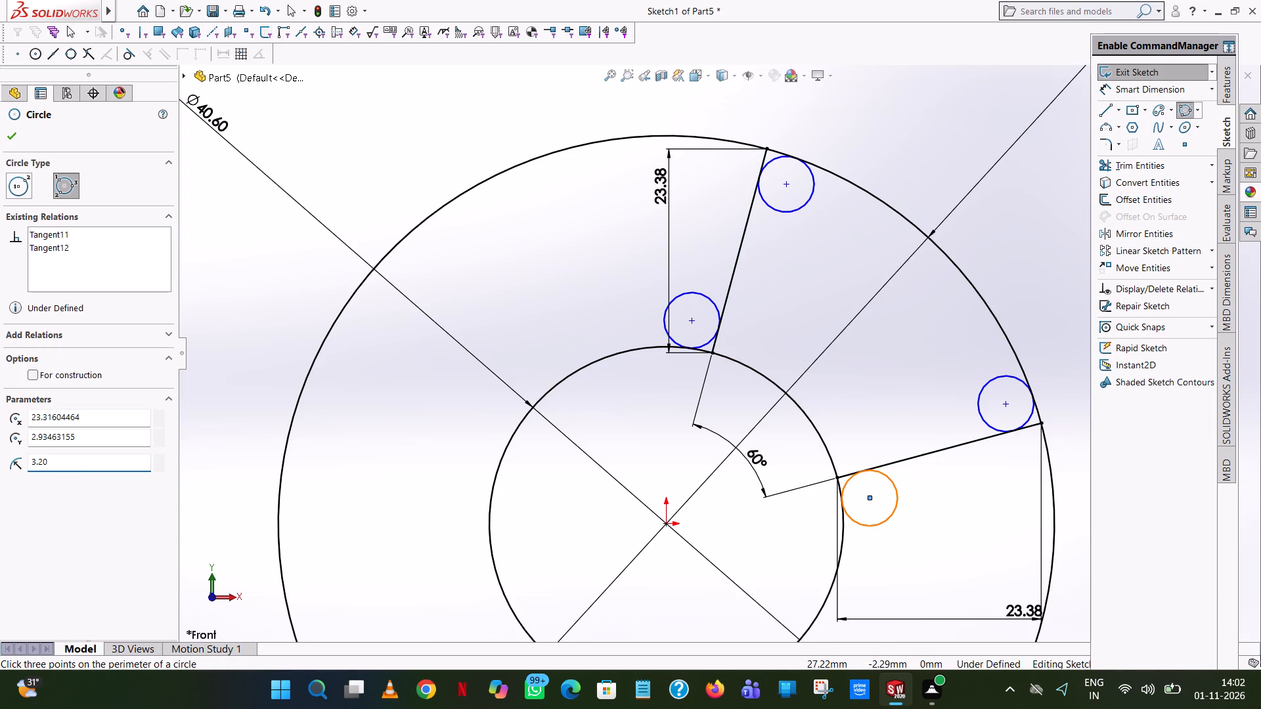
right_click(904, 544)
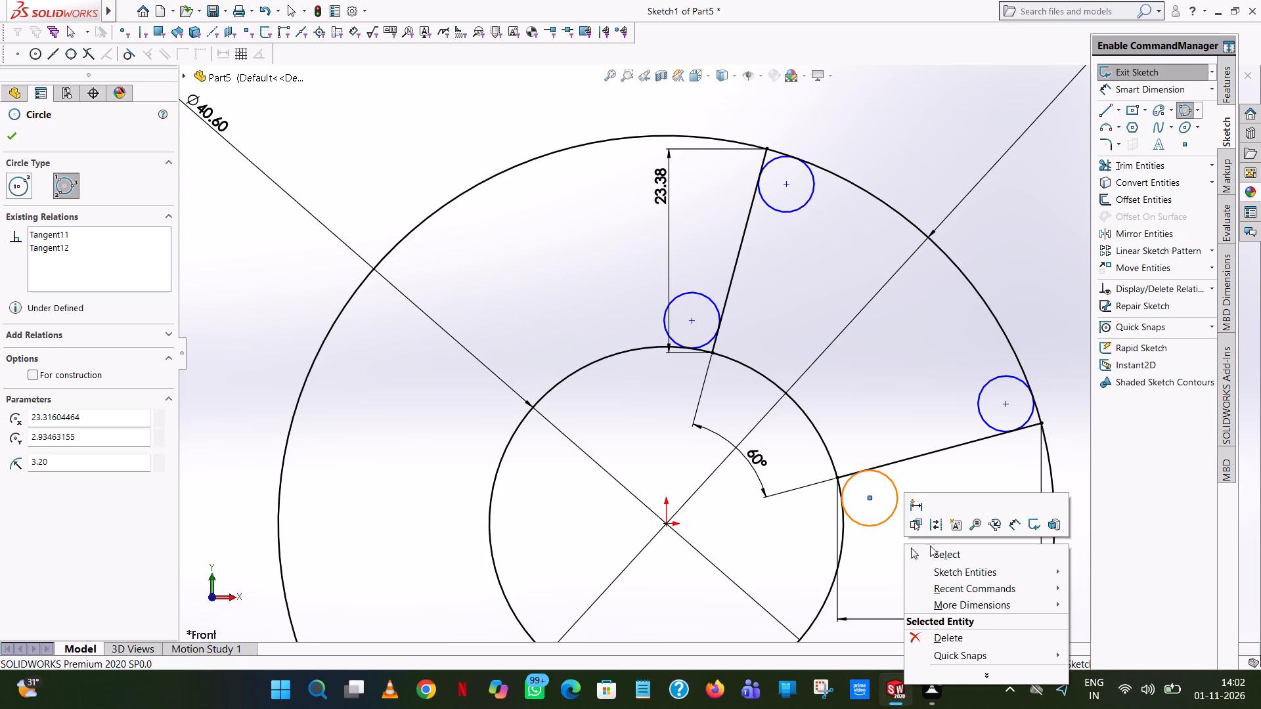
left_click(930, 546)
right_click(933, 549)
left_click(961, 555)
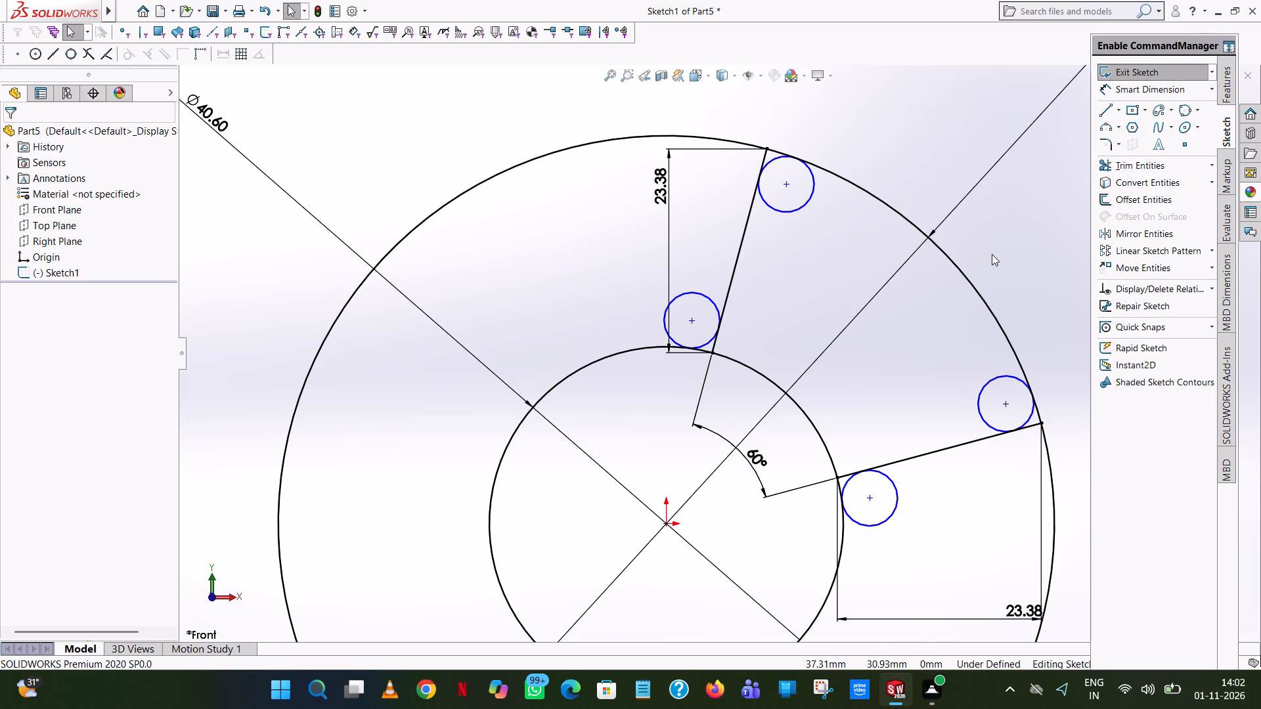
Trim the shallower line's outer corner to a rounded arc and remove the outer circle's portion outside the sector, allowing the associated dimension's deletion.
left_click(1185, 160)
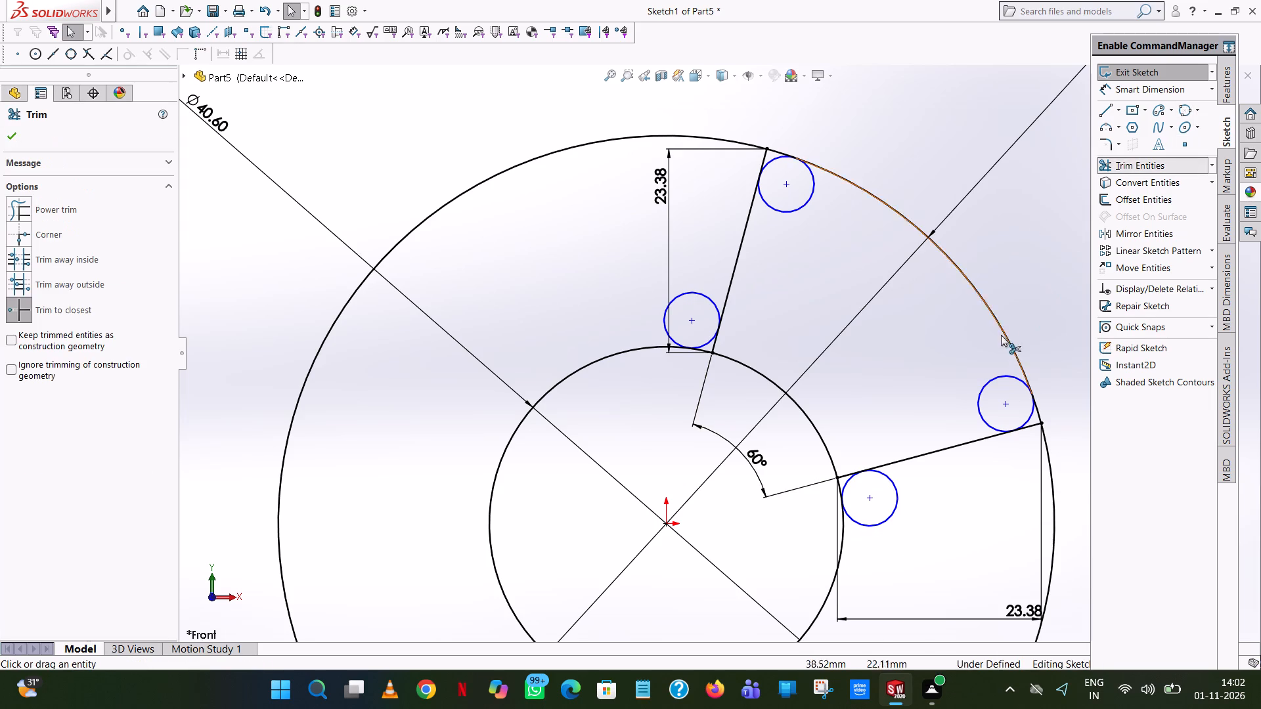
left_click(990, 380)
left_click(1036, 425)
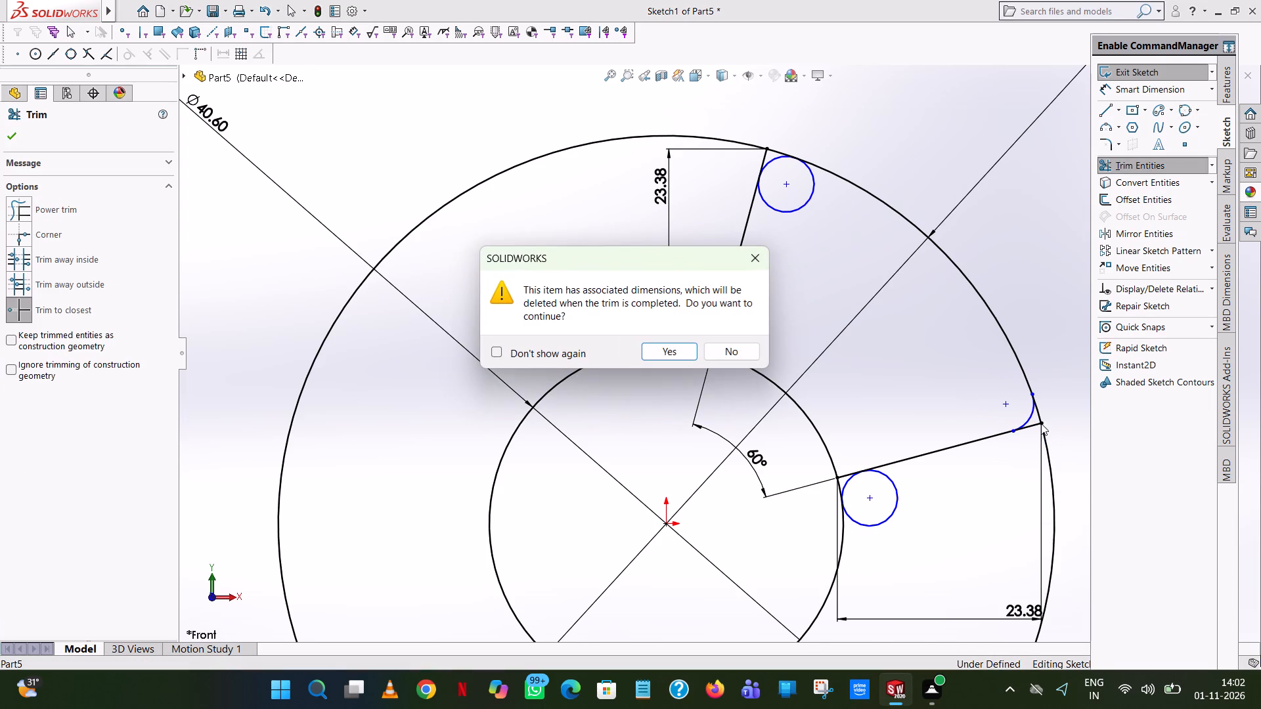
left_click(667, 351)
left_click(1046, 448)
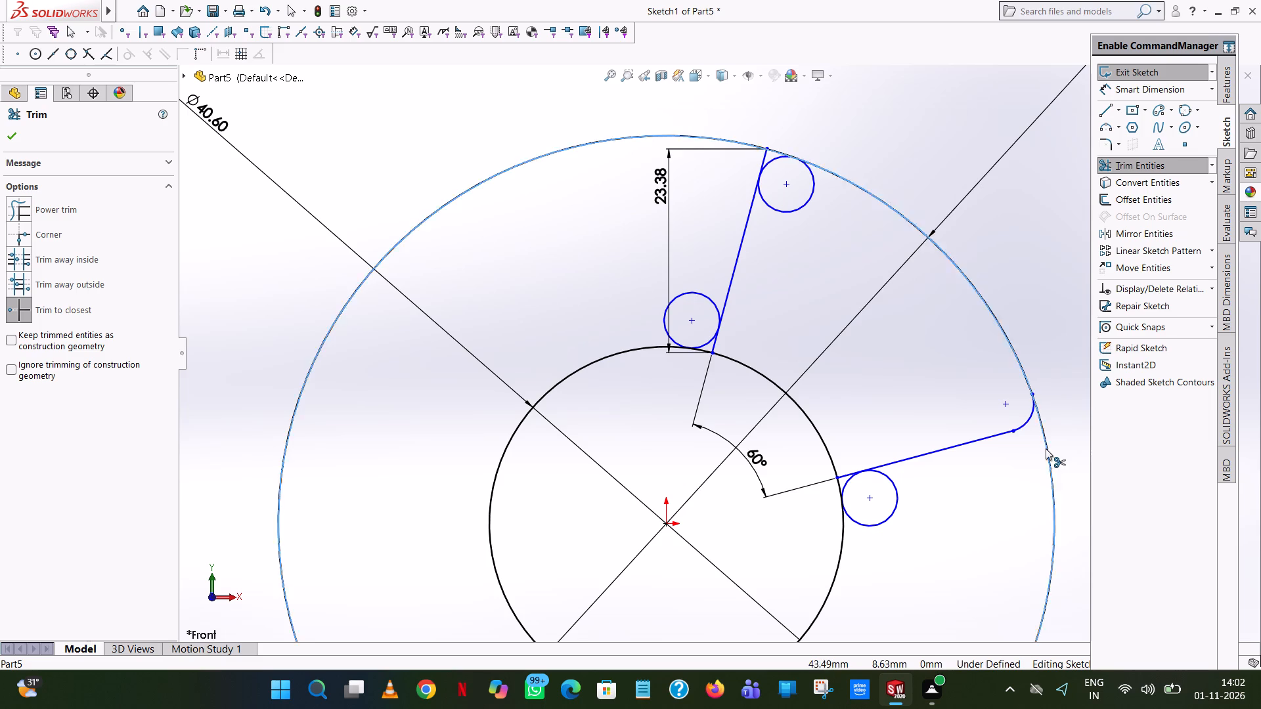
Trim both inner corners to rounded arcs and remove the inner circle's arc within the sector, allowing the associated dimension's deletion.
left_click(682, 294)
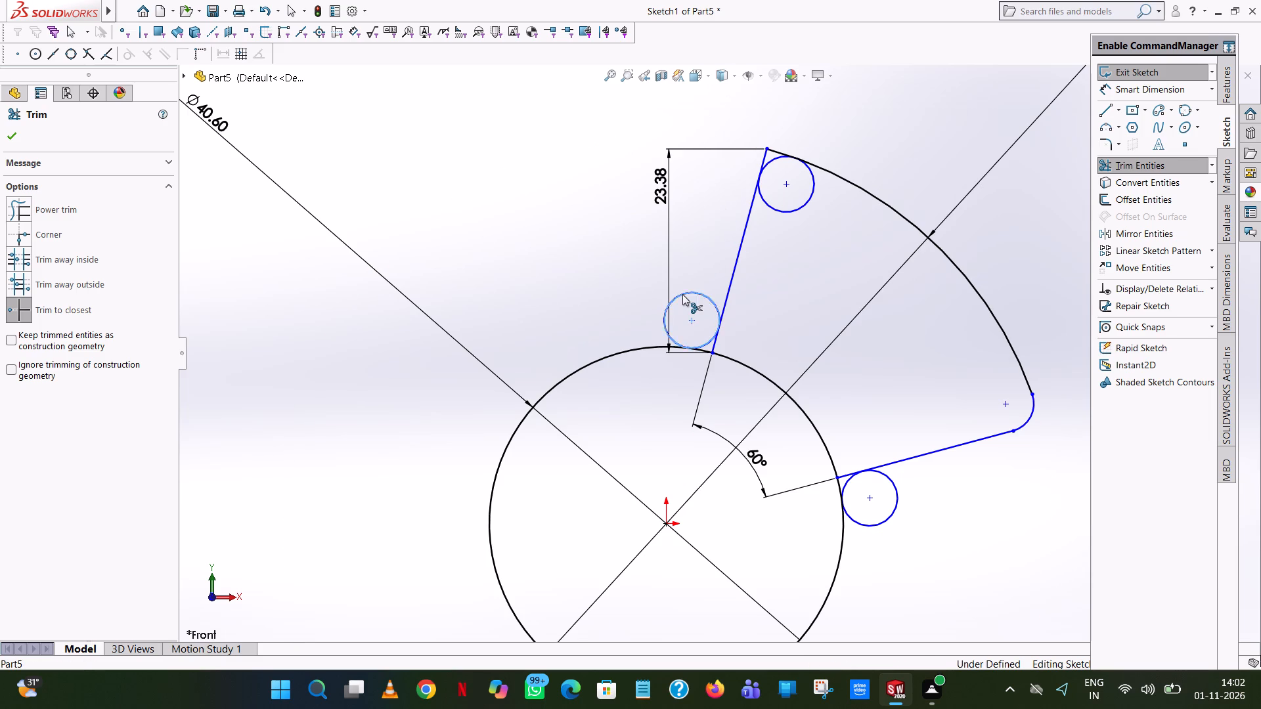
left_click(717, 345)
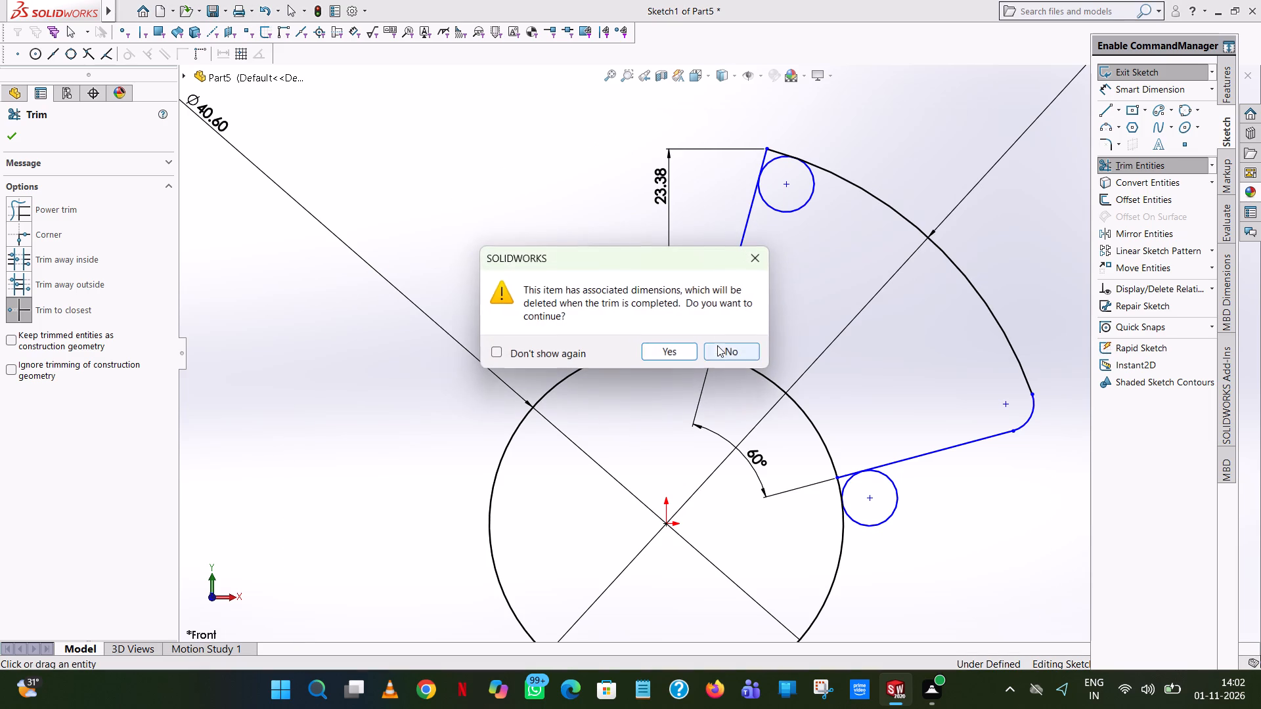
left_click(672, 352)
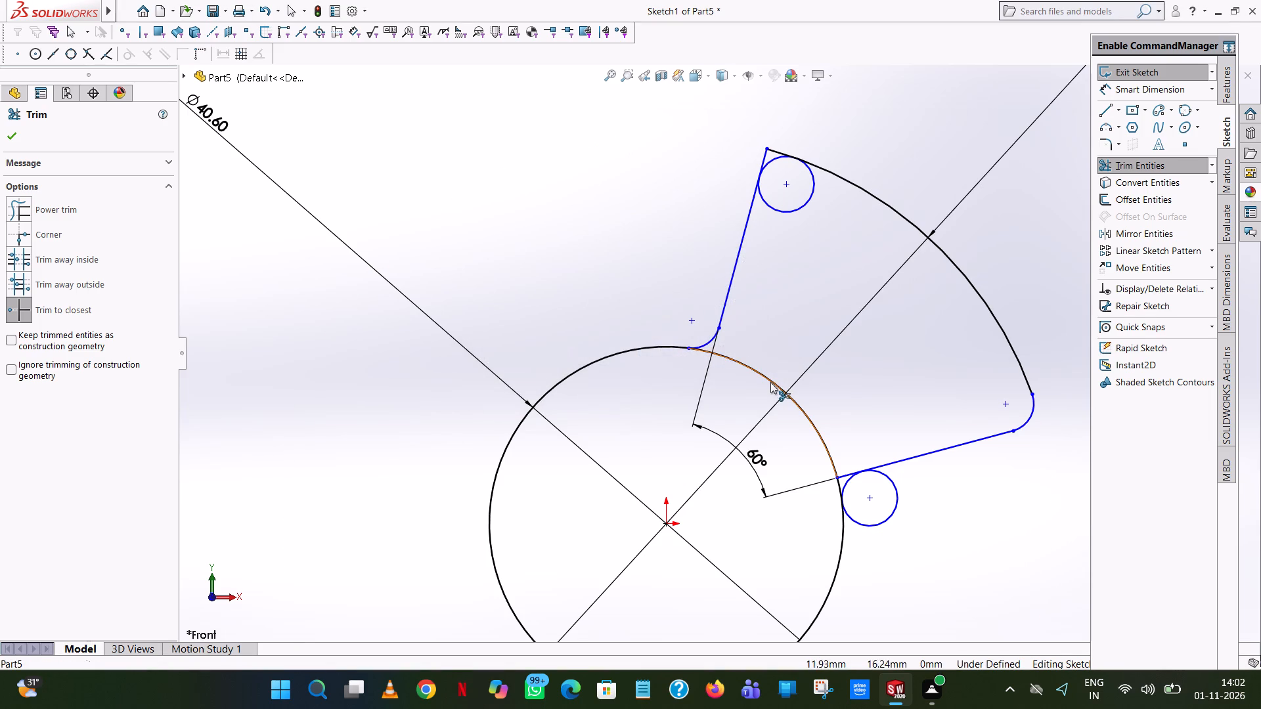
left_click(770, 382)
left_click(839, 483)
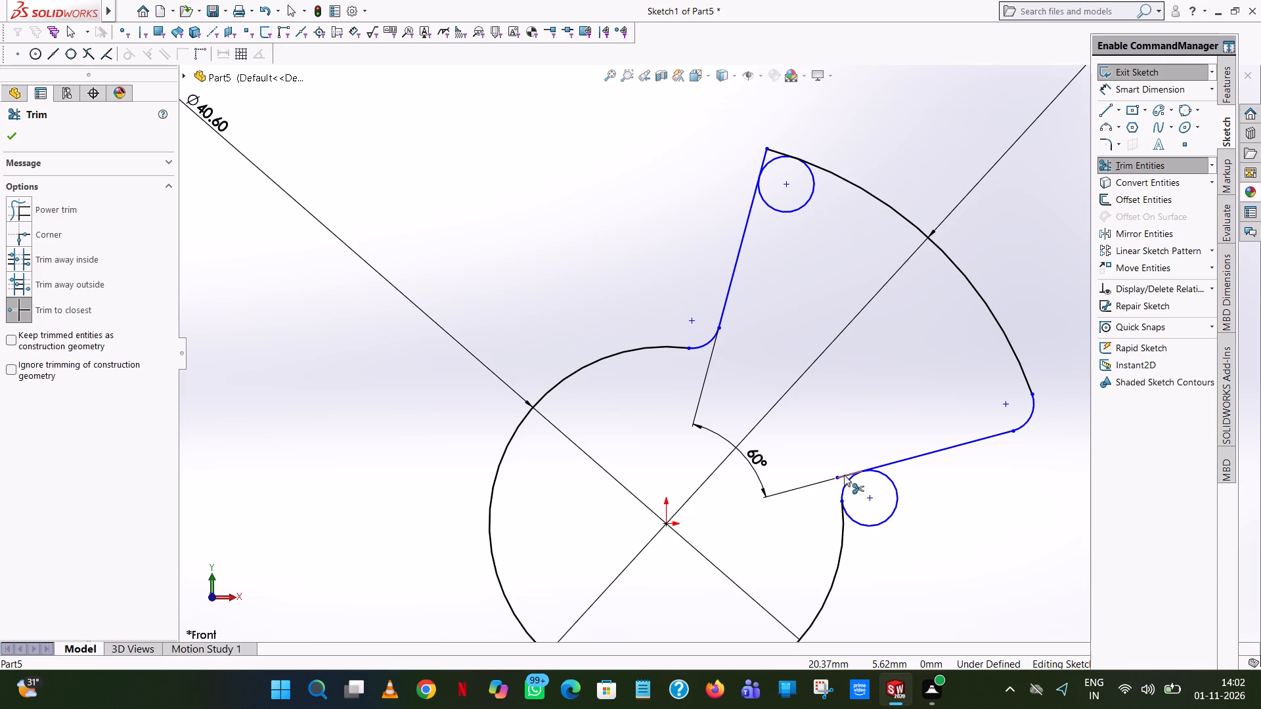
left_click(844, 475)
left_click(893, 507)
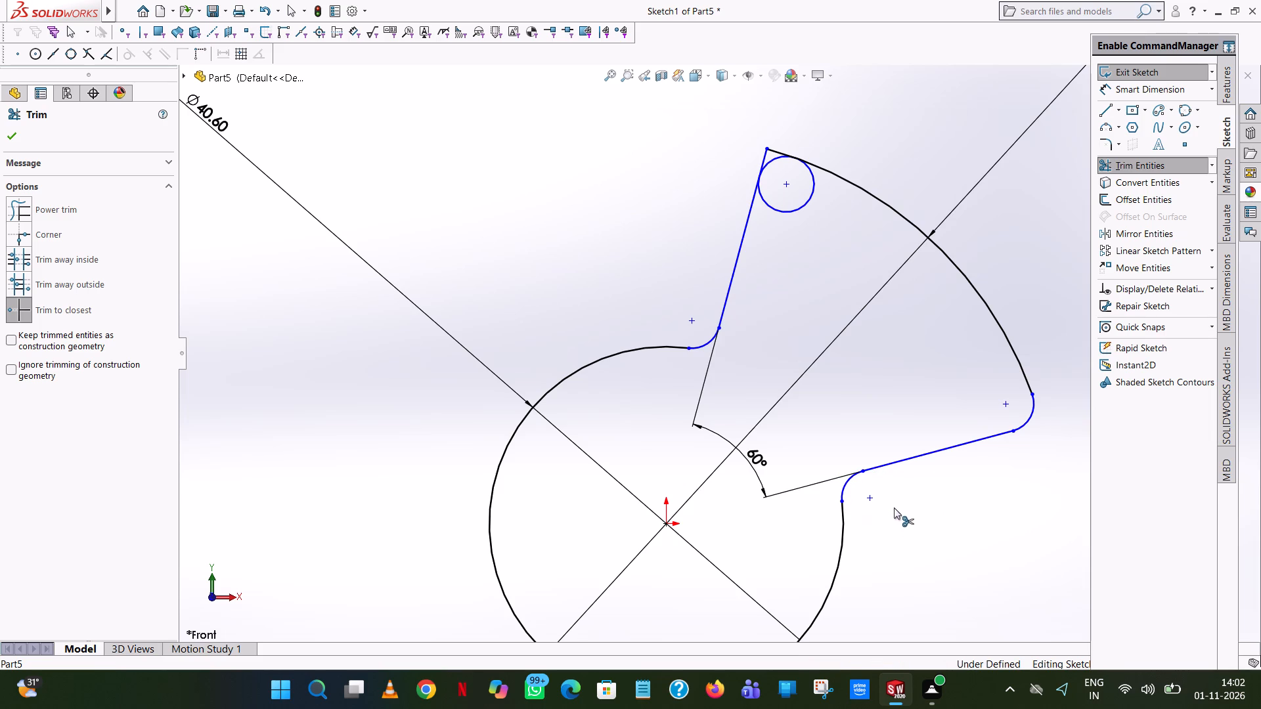
Trim the steeper line's outer corner to a rounded arc, removing the excess circle, line end and outer arc end.
left_click(805, 206)
left_click(765, 155)
left_click(774, 150)
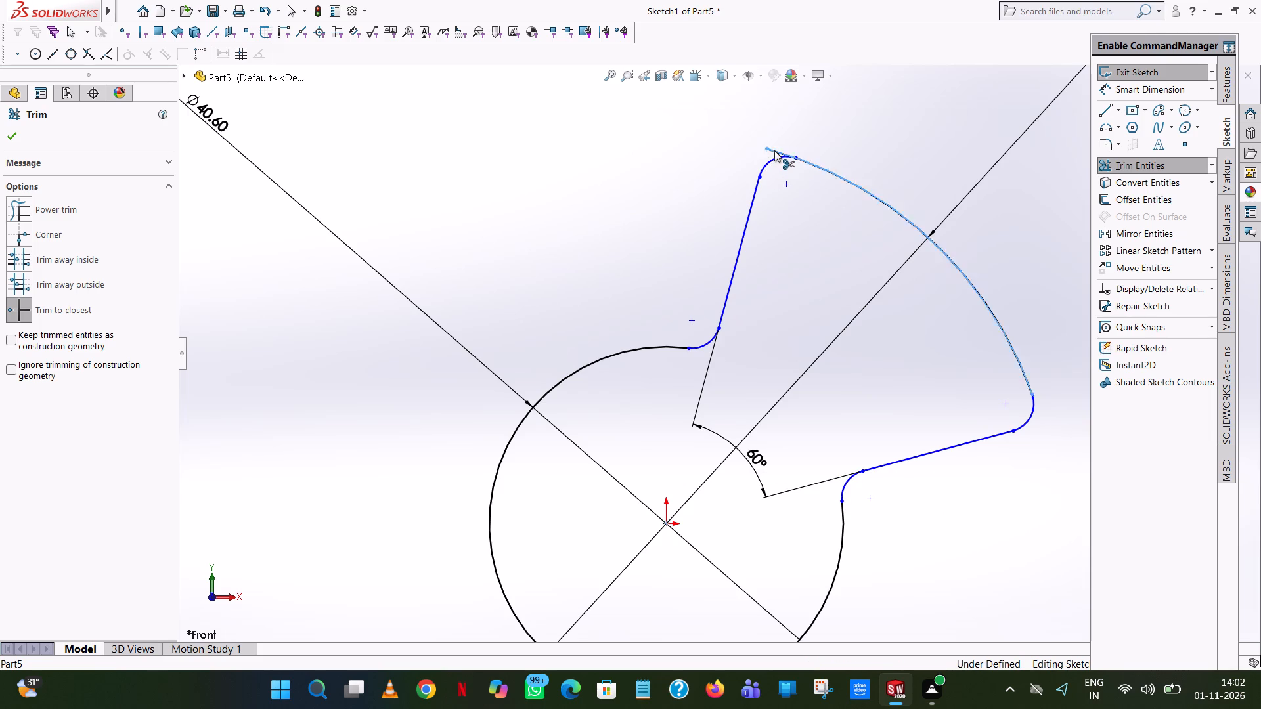
scroll(847, 290, "up", 3)
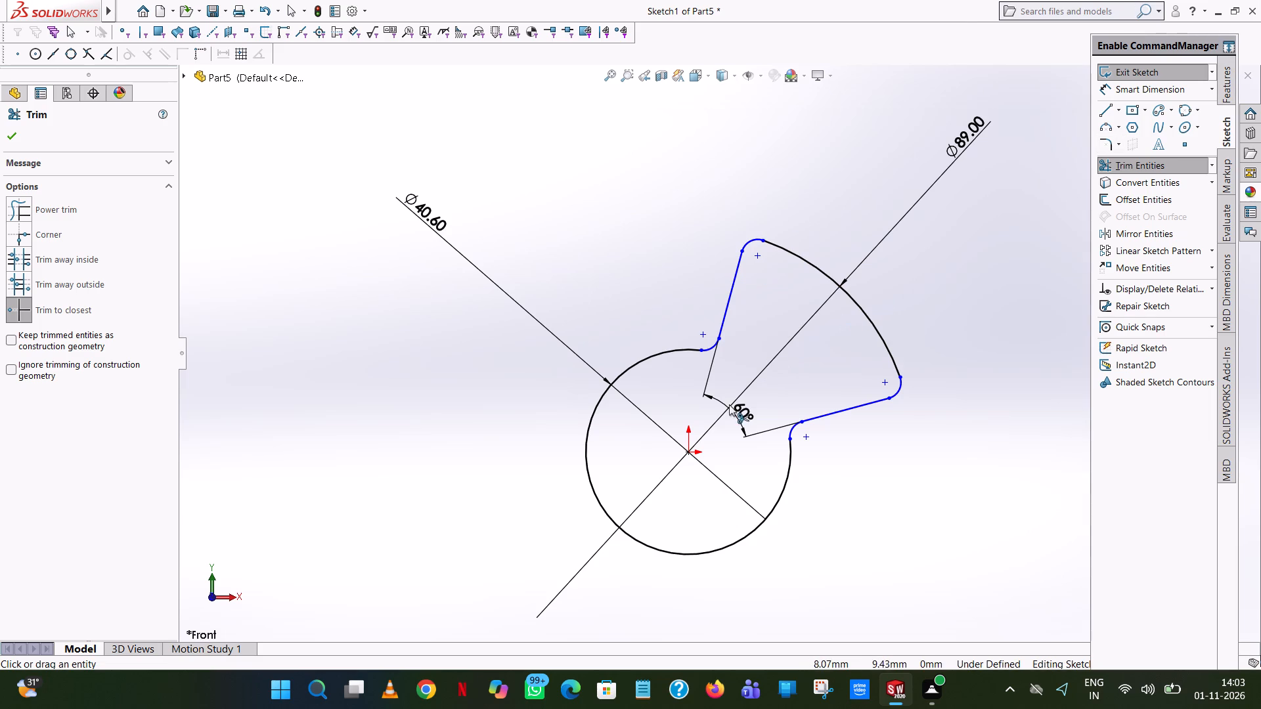
left_click(20, 133)
left_click(753, 139)
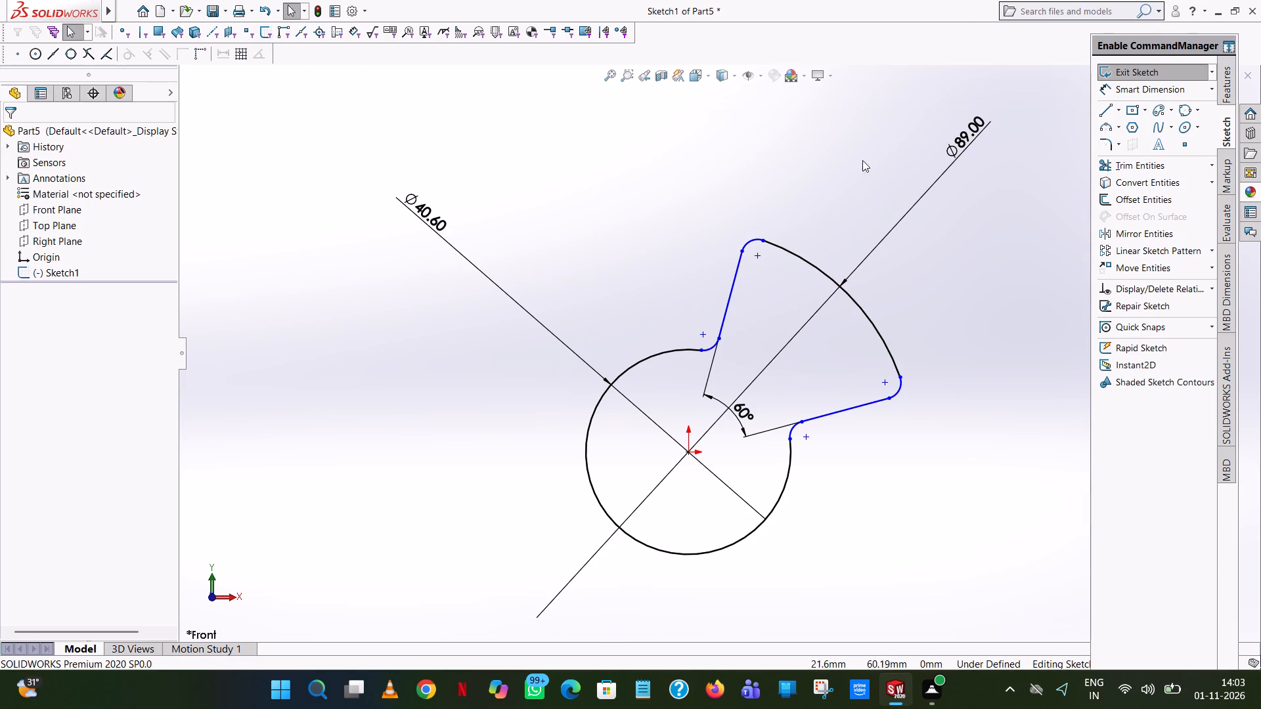
Dimension the radii of the inner and outer corner arcs on the steeper line, keeping their current values.
left_click(1159, 85)
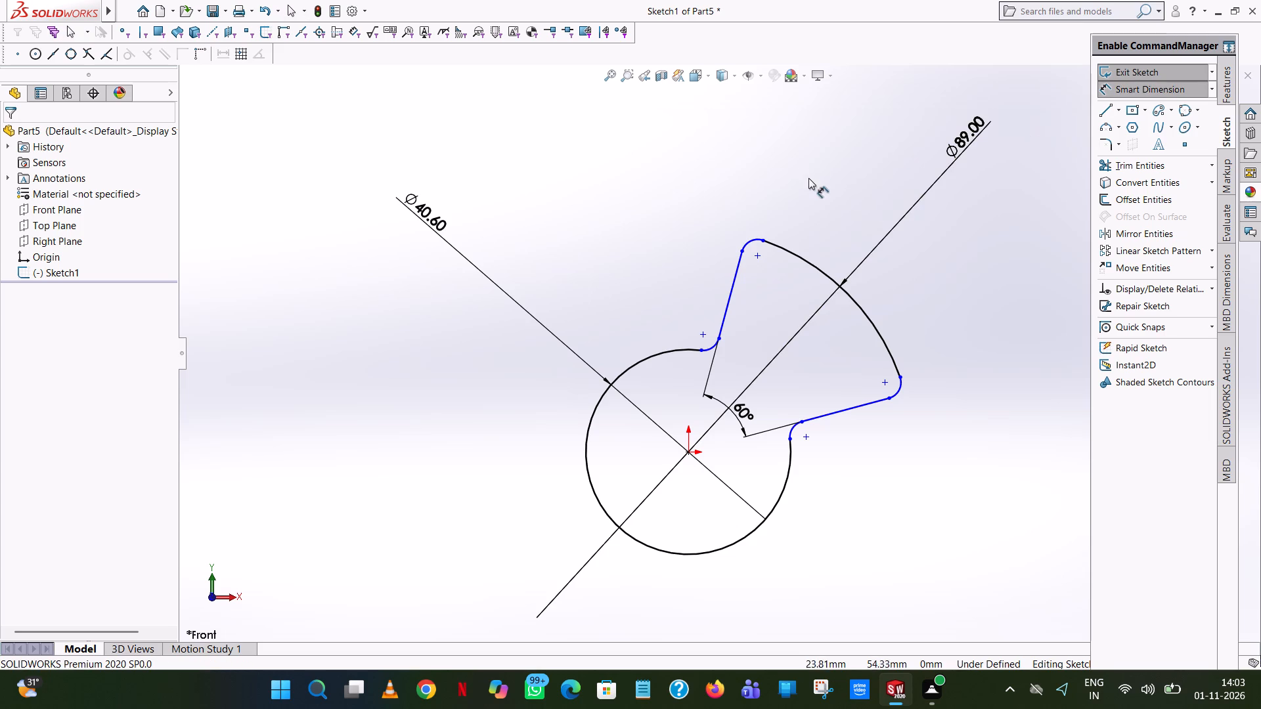
left_click(712, 348)
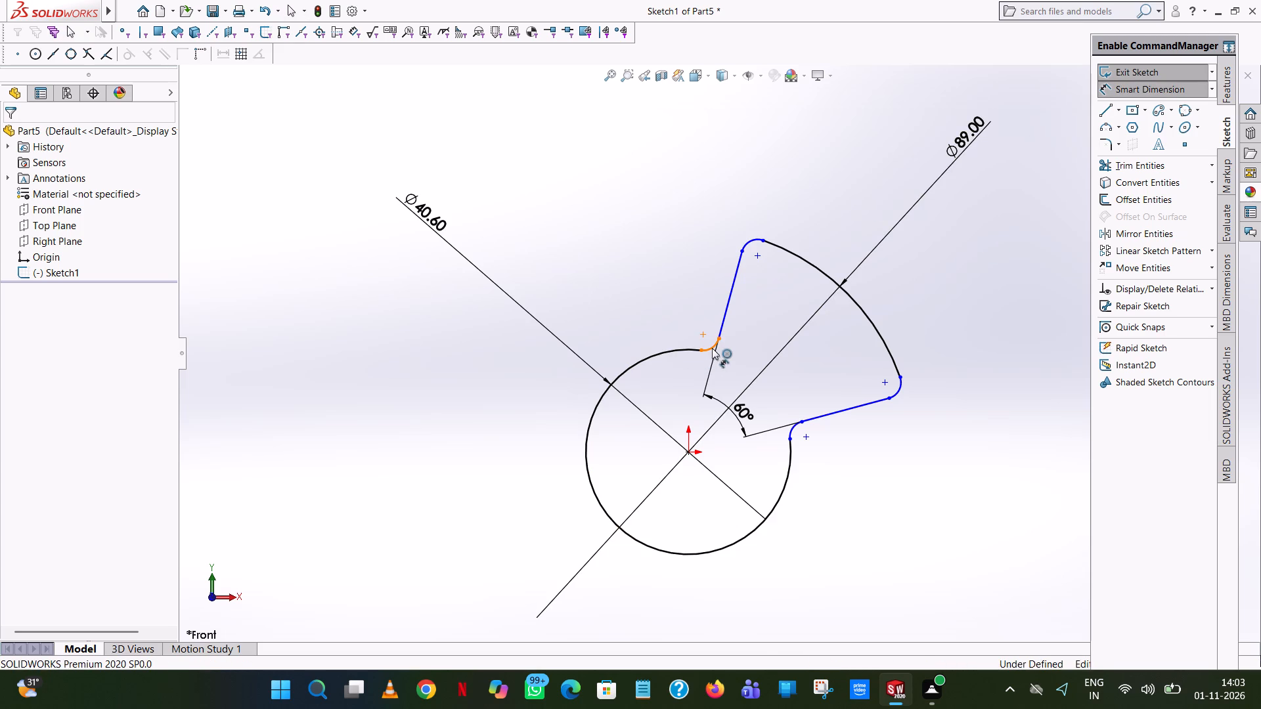
left_click(590, 105)
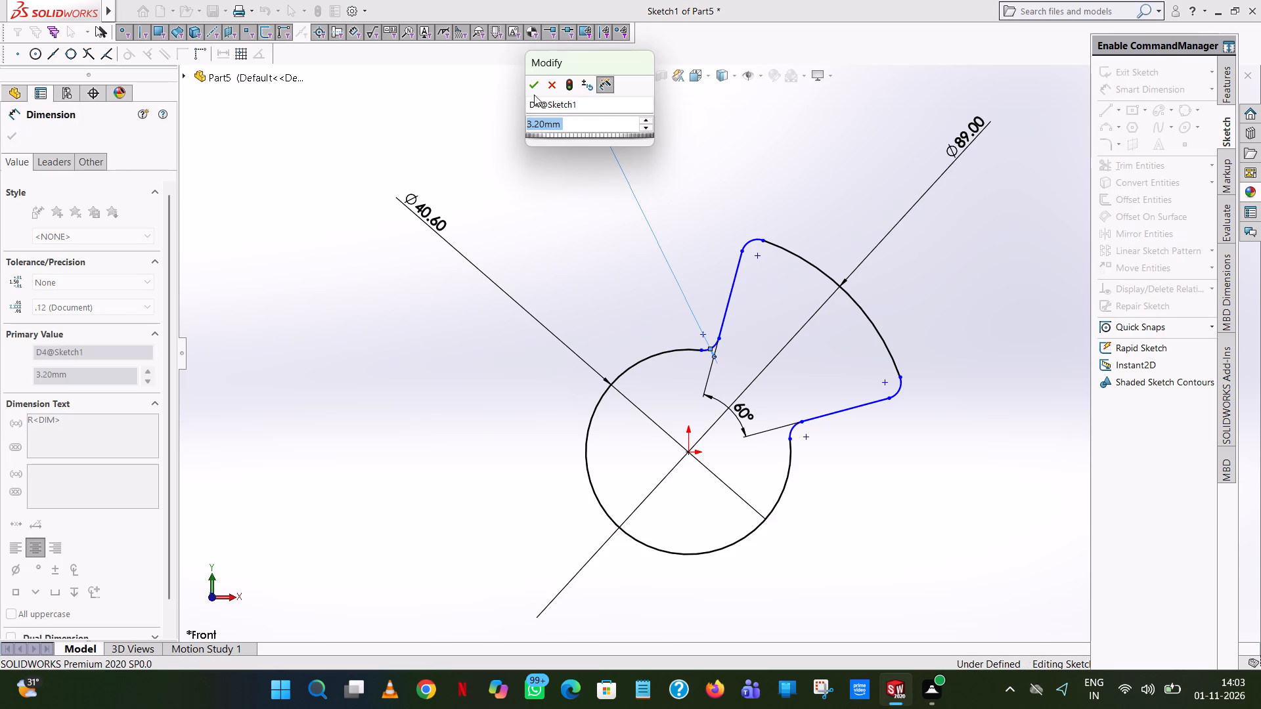
left_click(531, 85)
left_click(484, 244)
left_click(749, 237)
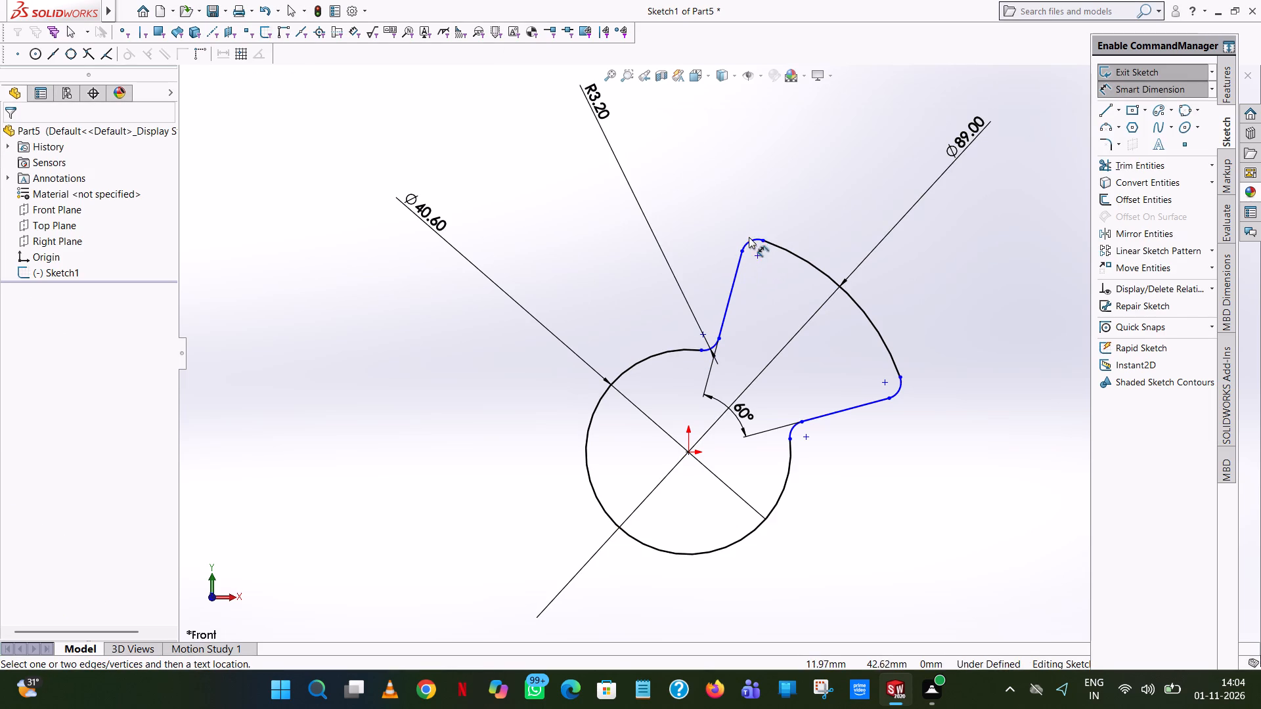
left_click(749, 240)
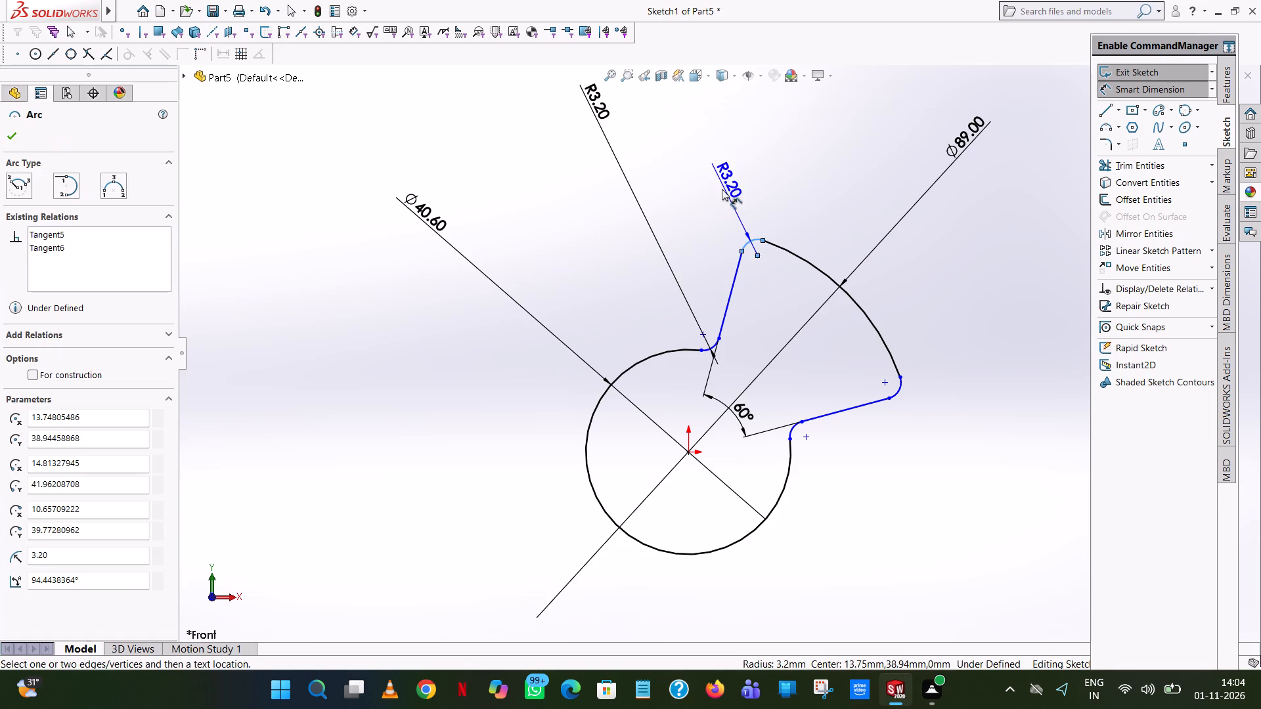
left_click(698, 146)
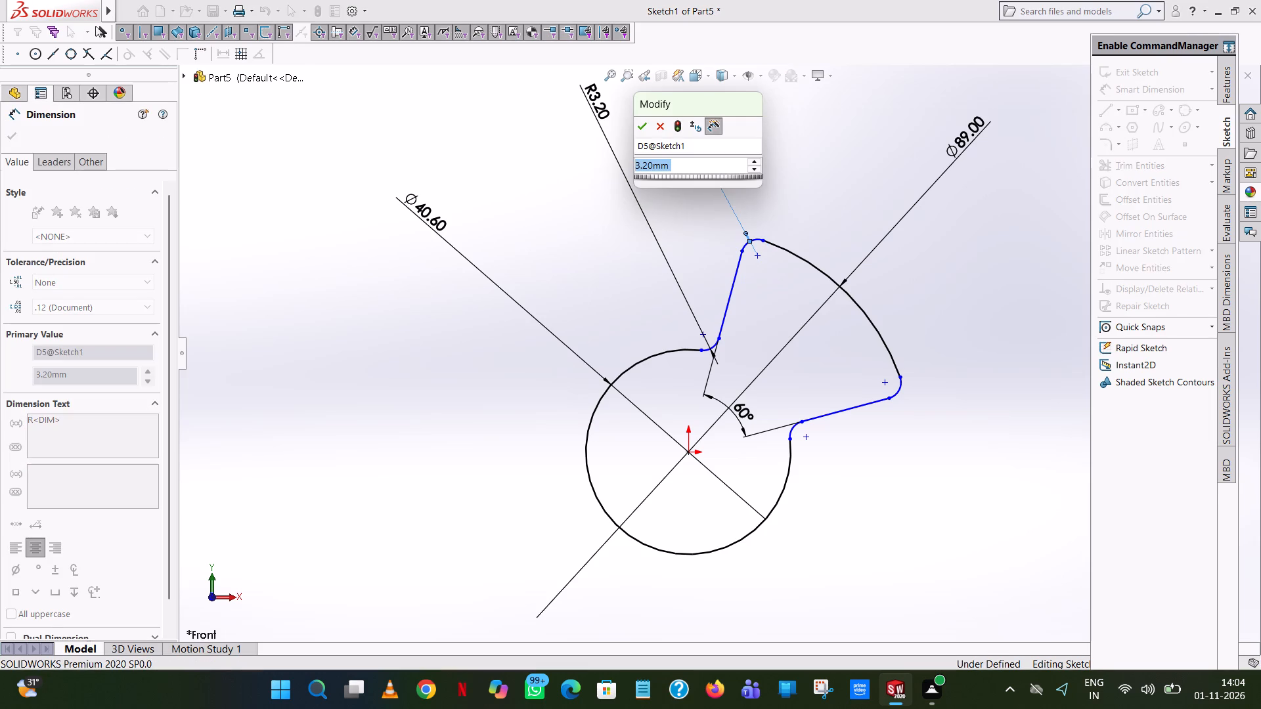
left_click(640, 125)
left_click(891, 179)
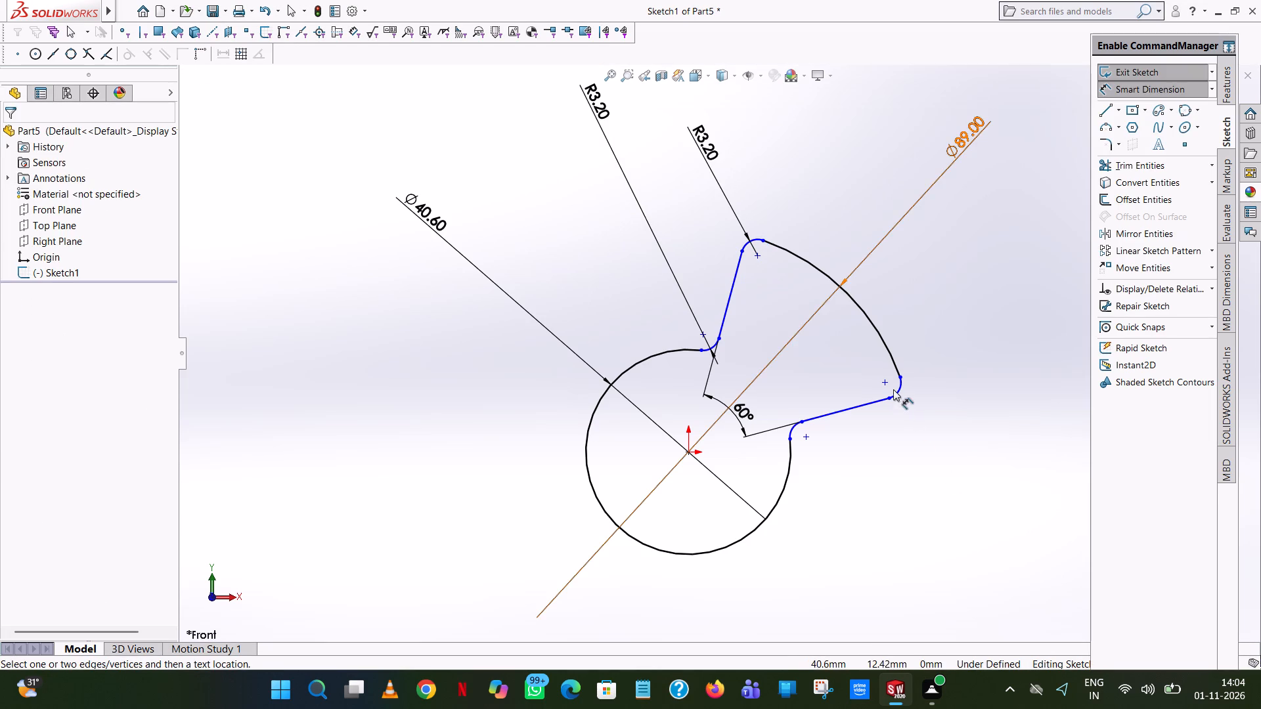
Dimension the radii of the outer and inner corner arcs on the shallower line, keeping their current values.
left_click(902, 387)
left_click(1017, 454)
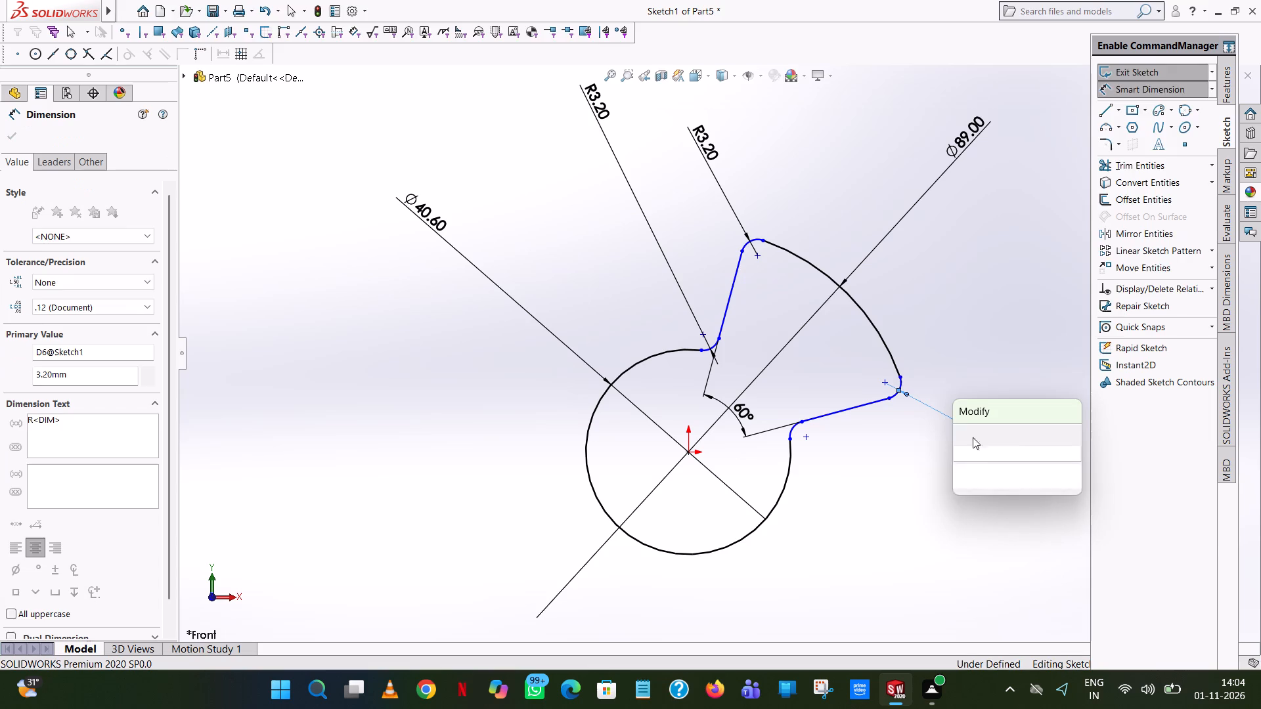
left_click(963, 432)
left_click(966, 264)
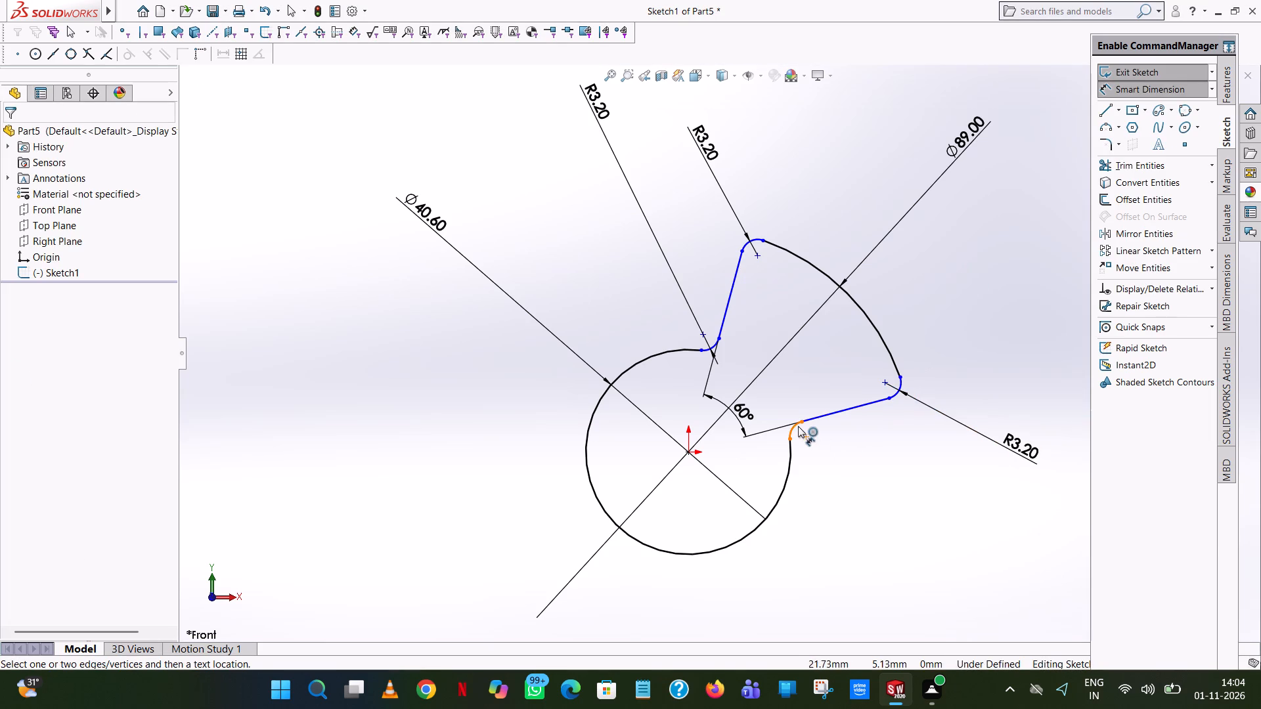
left_click(797, 426)
left_click(938, 479)
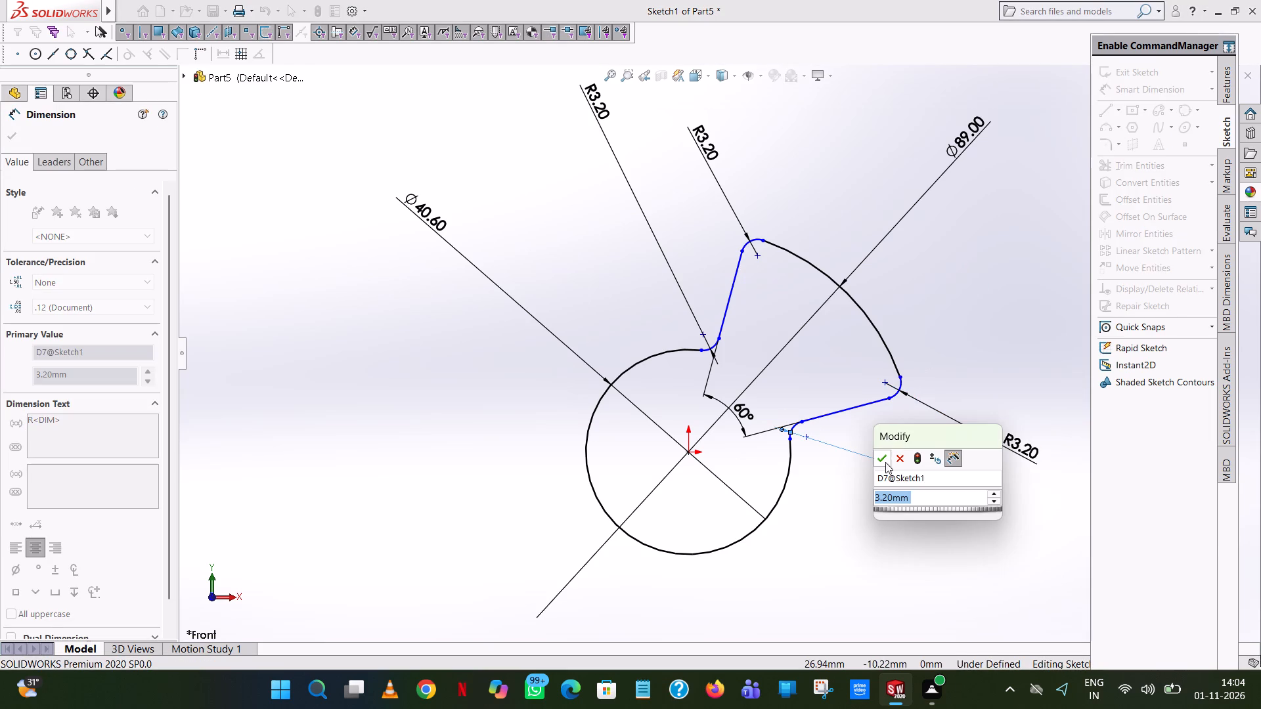
left_click(876, 471)
left_click(877, 462)
left_click(981, 282)
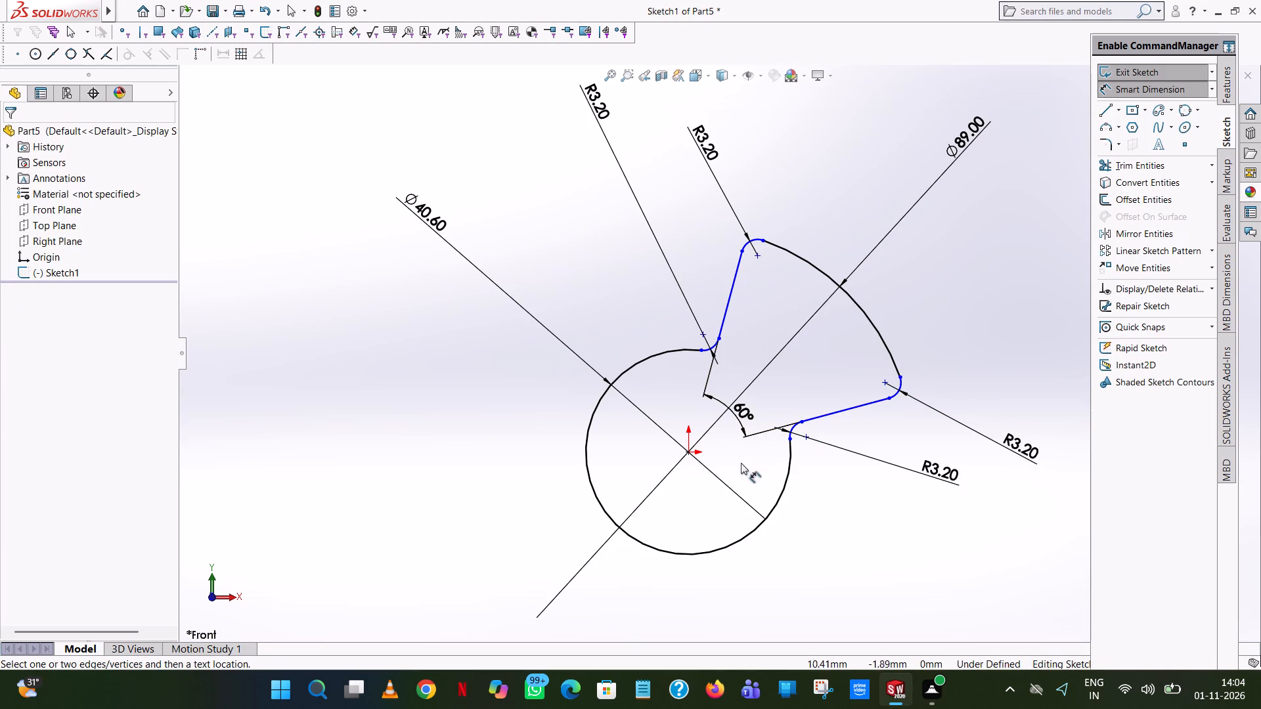
Dimension the horizontal distance from the origin to the steeper line's outer corner arc centre, keeping its current value.
left_click(689, 452)
left_click(755, 253)
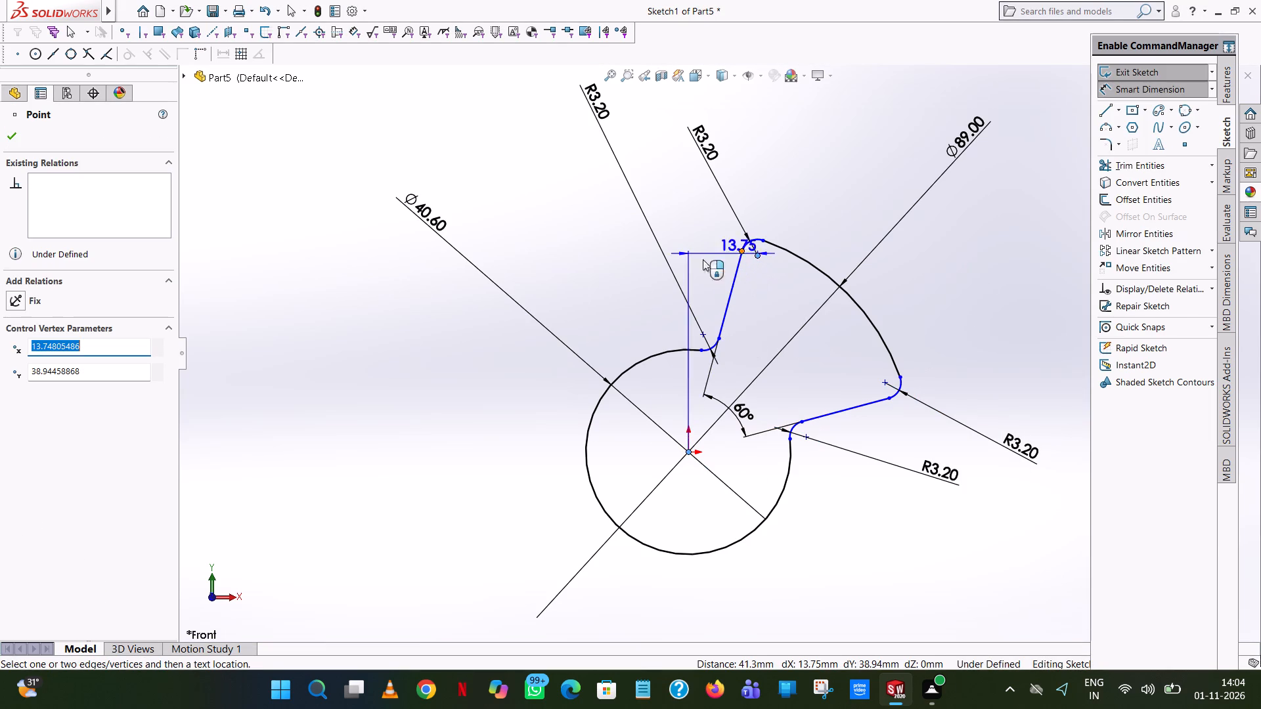
left_click(709, 140)
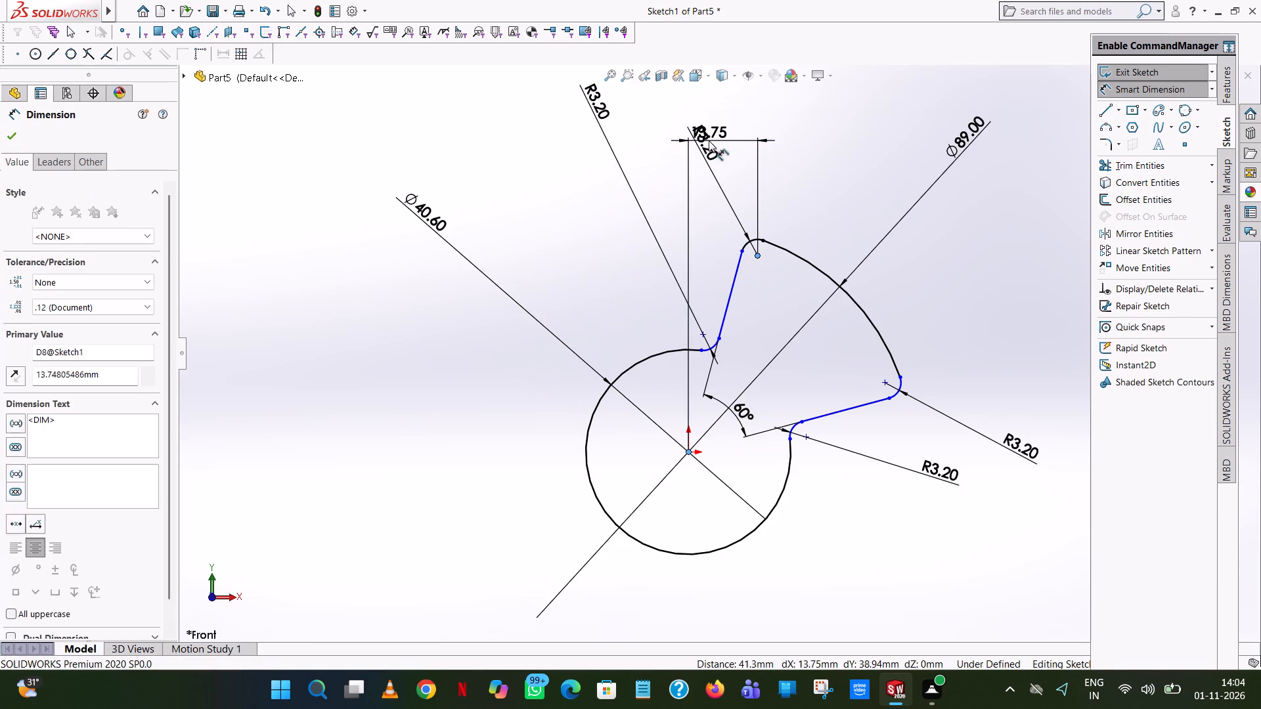
left_click(650, 111)
left_click(655, 119)
left_click(830, 218)
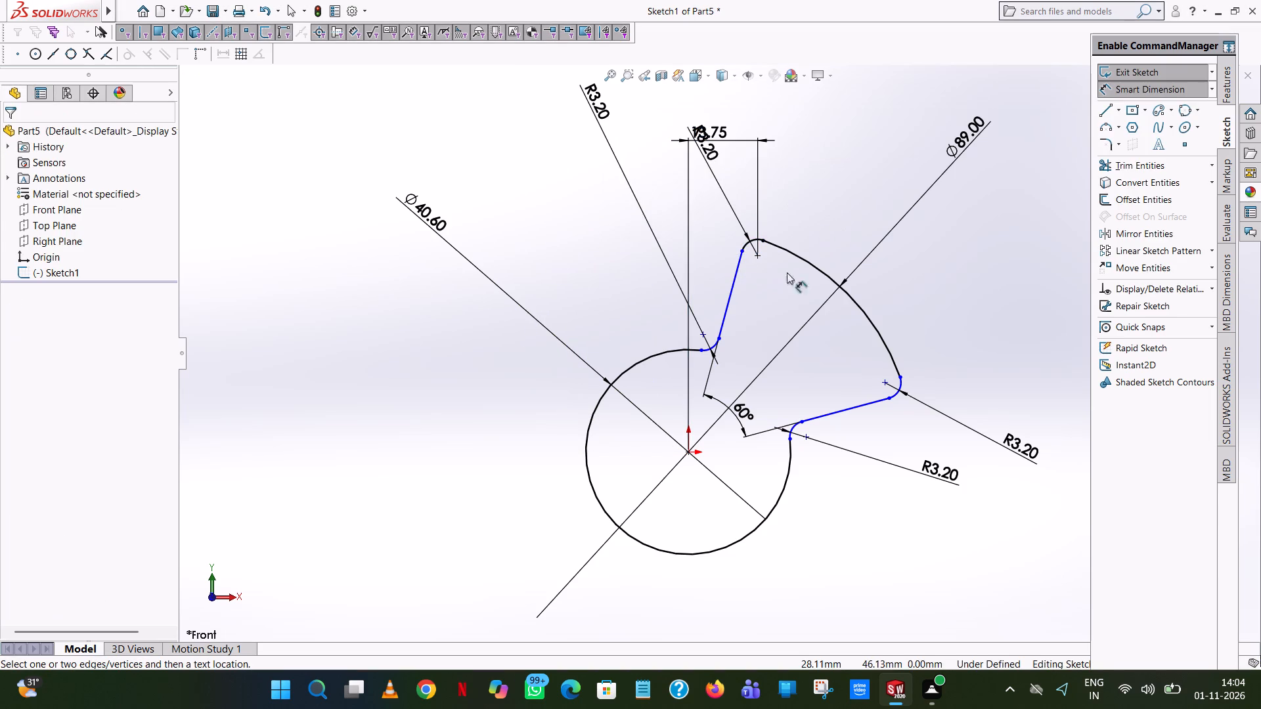
Dimension the vertical distance from the origin to the steeper line's inner corner arc centre, keeping its current value.
left_click(704, 332)
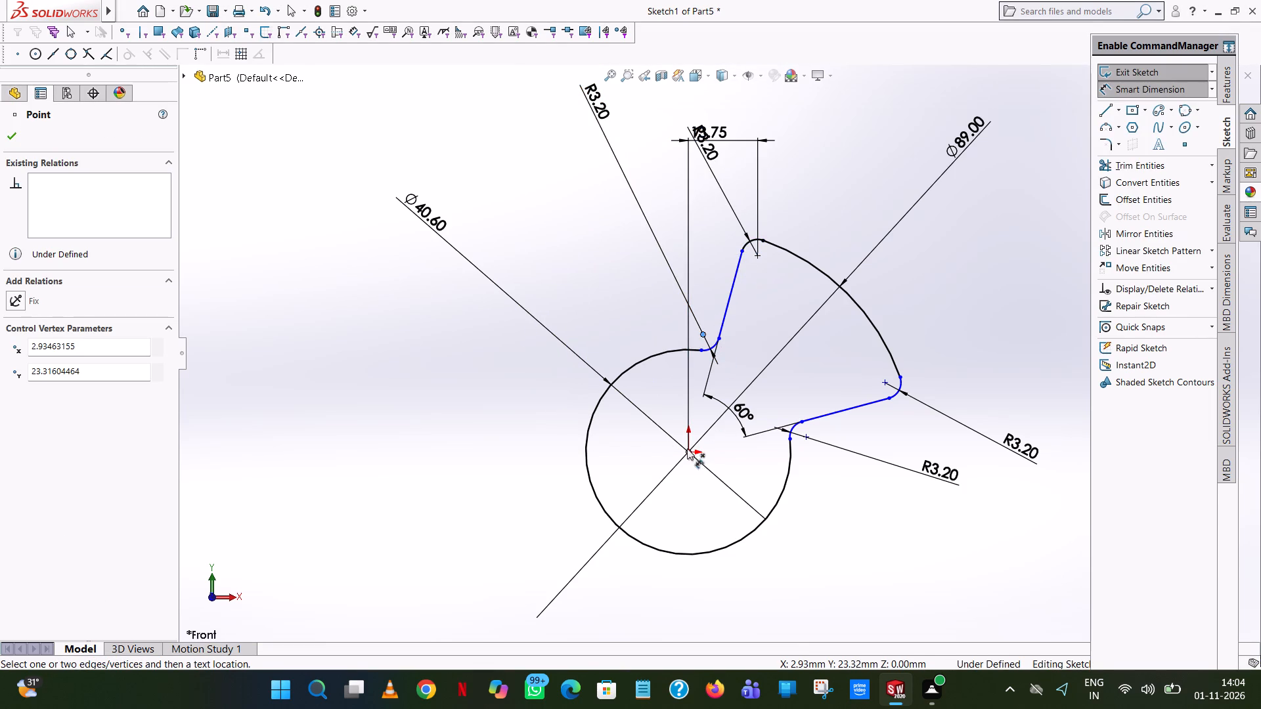
left_click(690, 454)
left_click(373, 433)
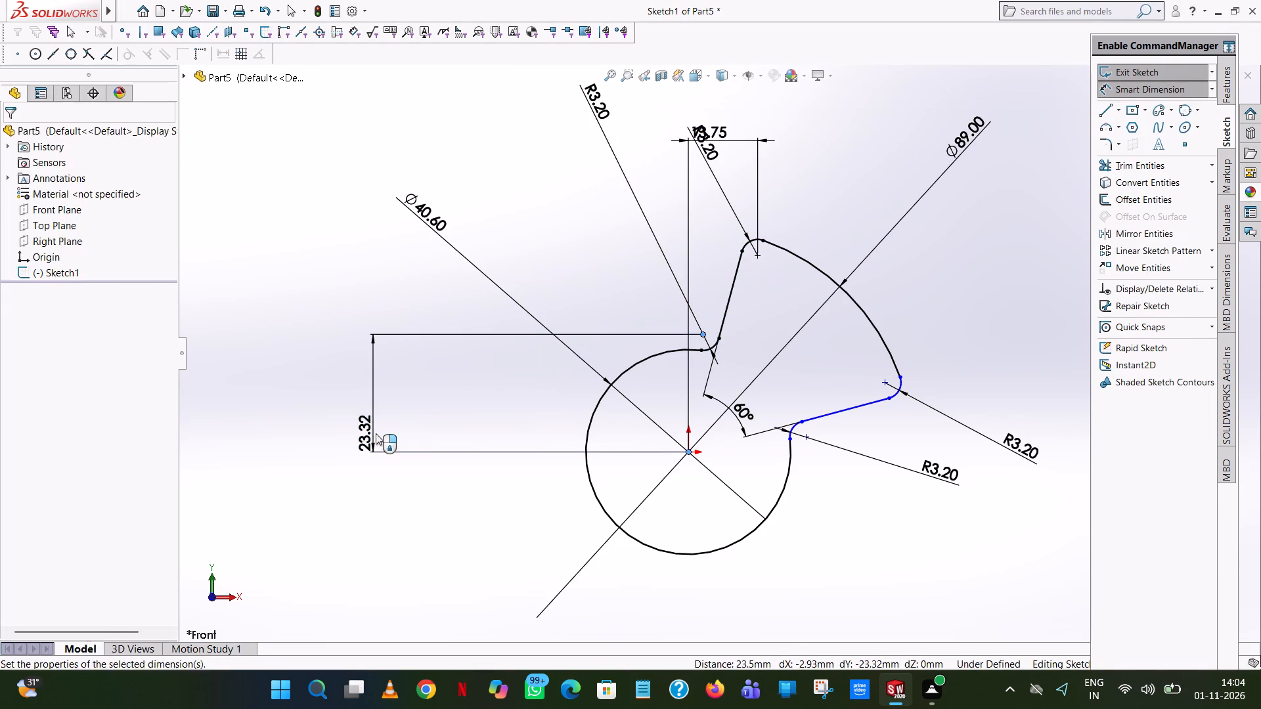
left_click(317, 413)
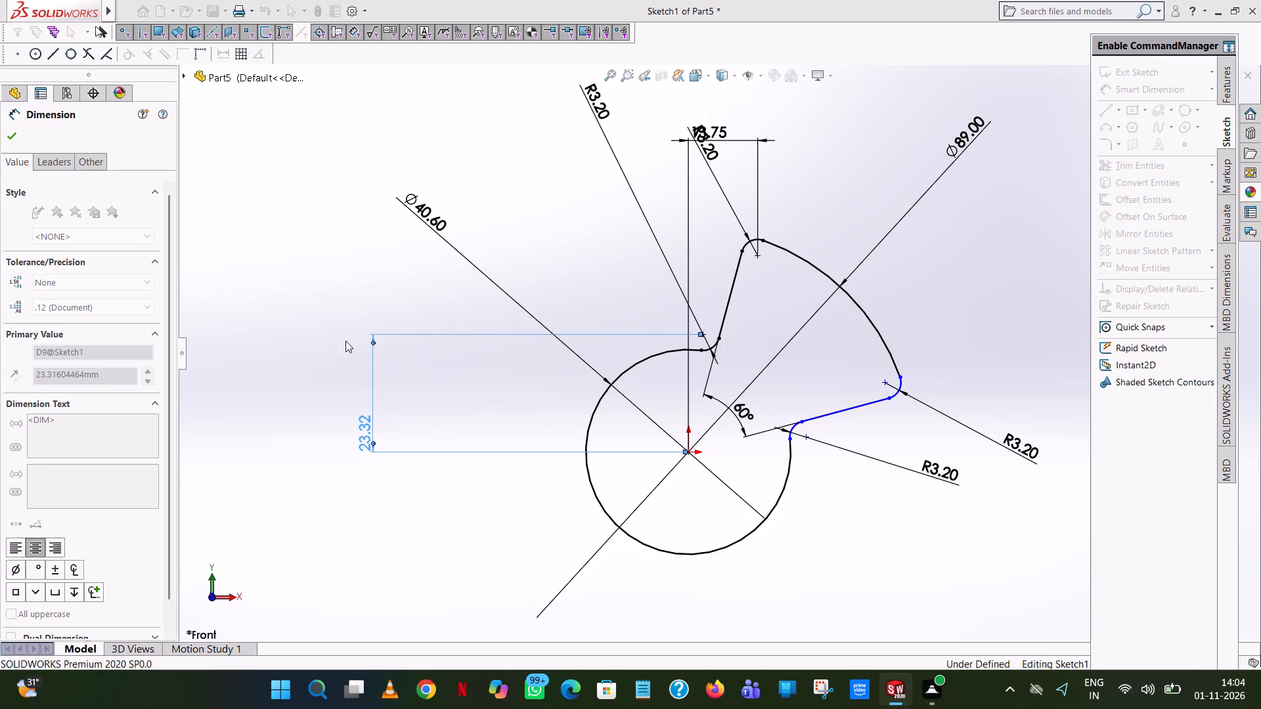
left_click(353, 297)
Dimension the vertical distance from the origin to the shallower line's inner corner arc centre, keeping its current value.
left_click(809, 437)
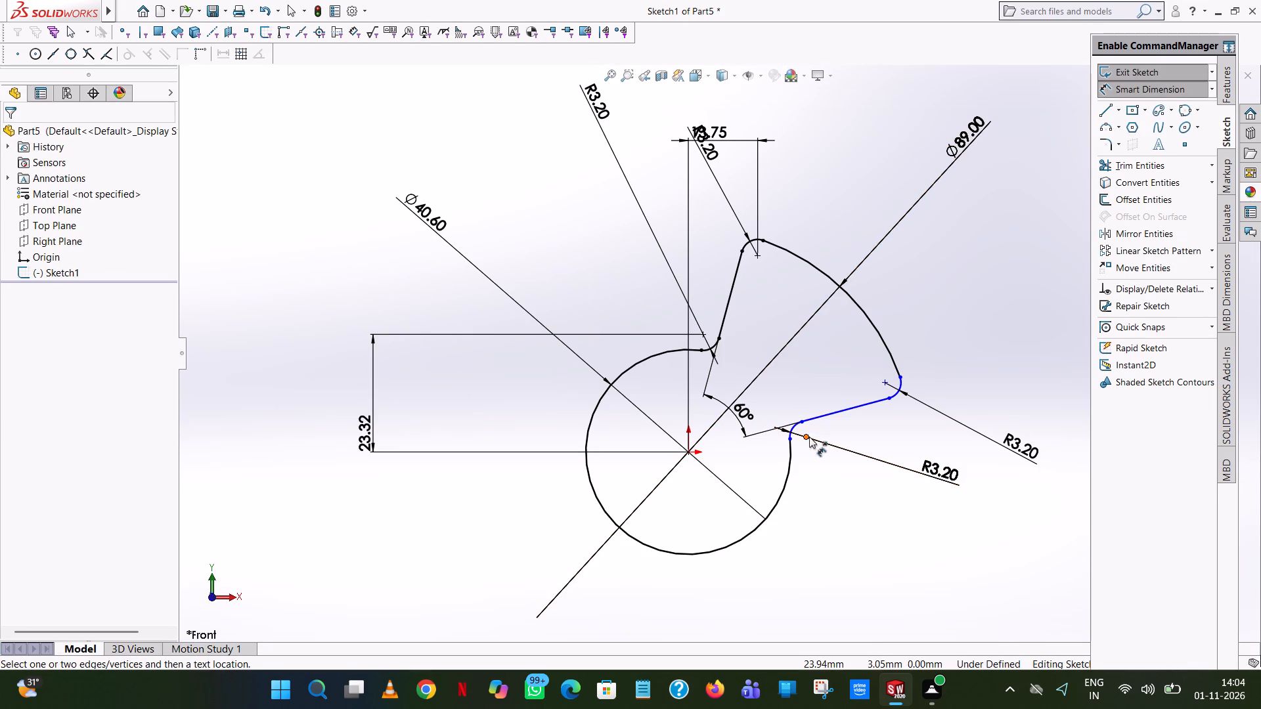
left_click(690, 454)
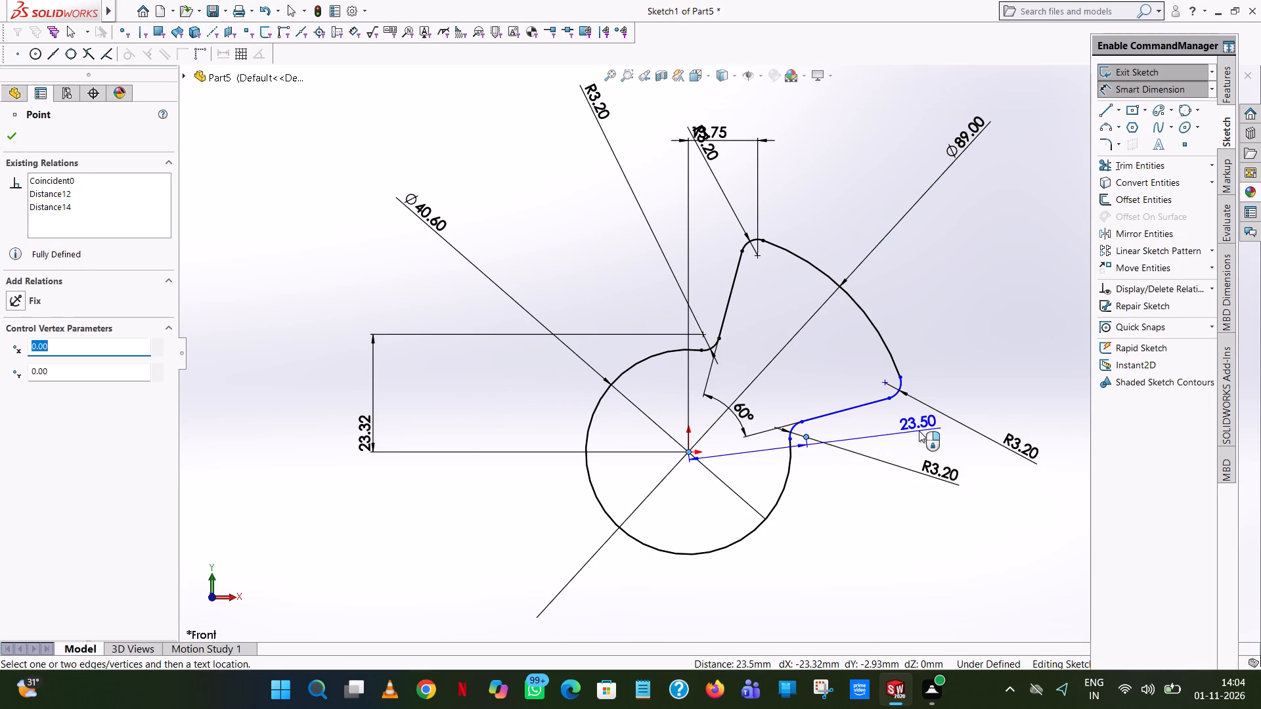
left_click(863, 443)
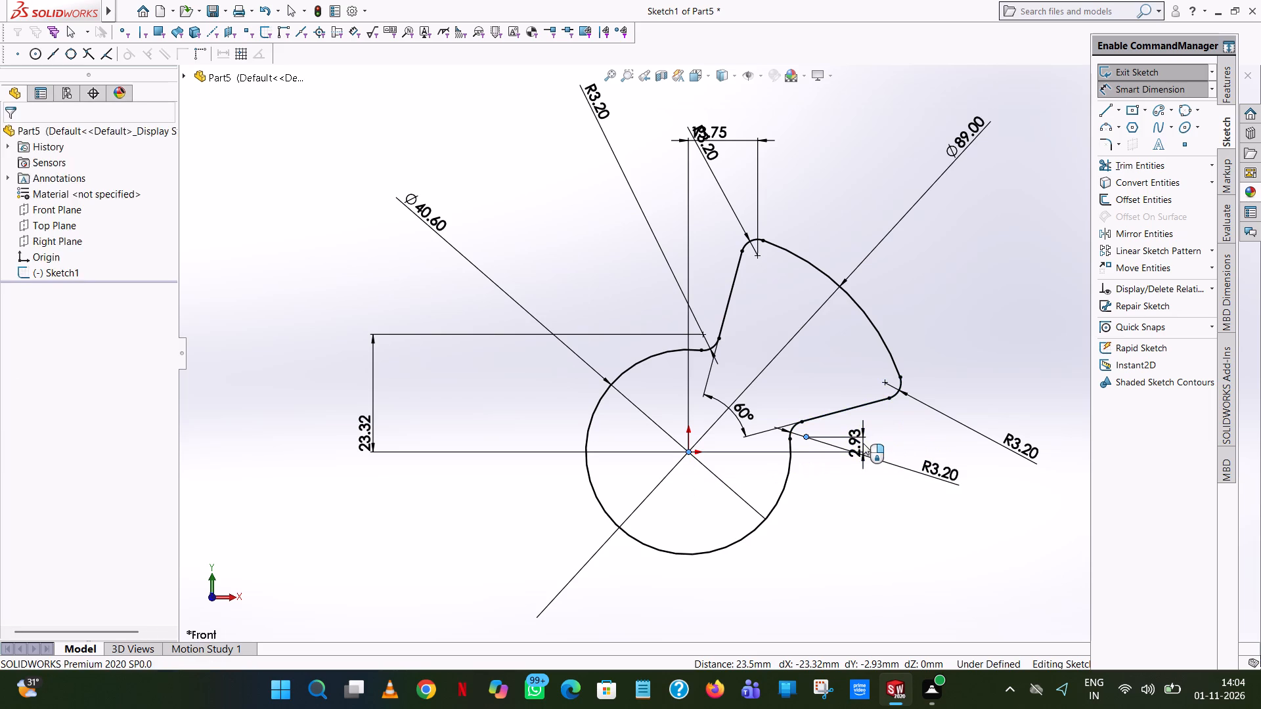
left_click(807, 423)
left_click(922, 321)
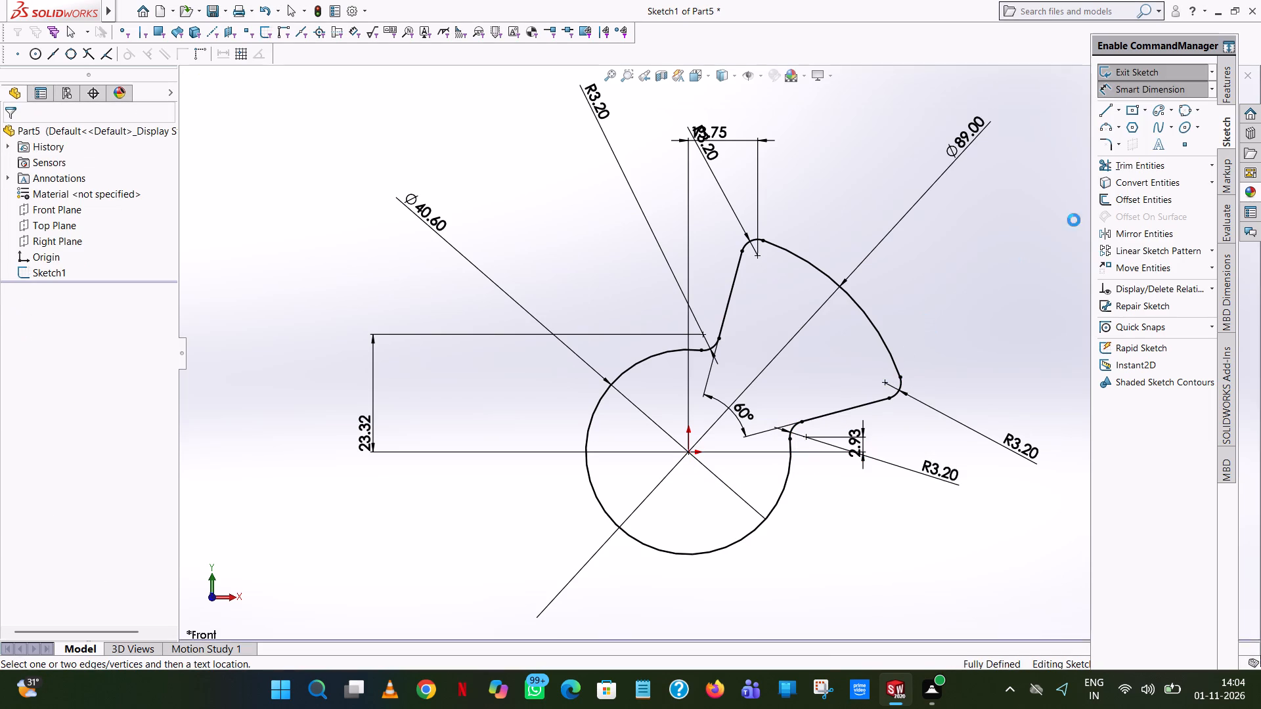
Extrude the closed profile as a blind boss from the sketch plane to a depth of 4.4 mm.
left_click(1231, 86)
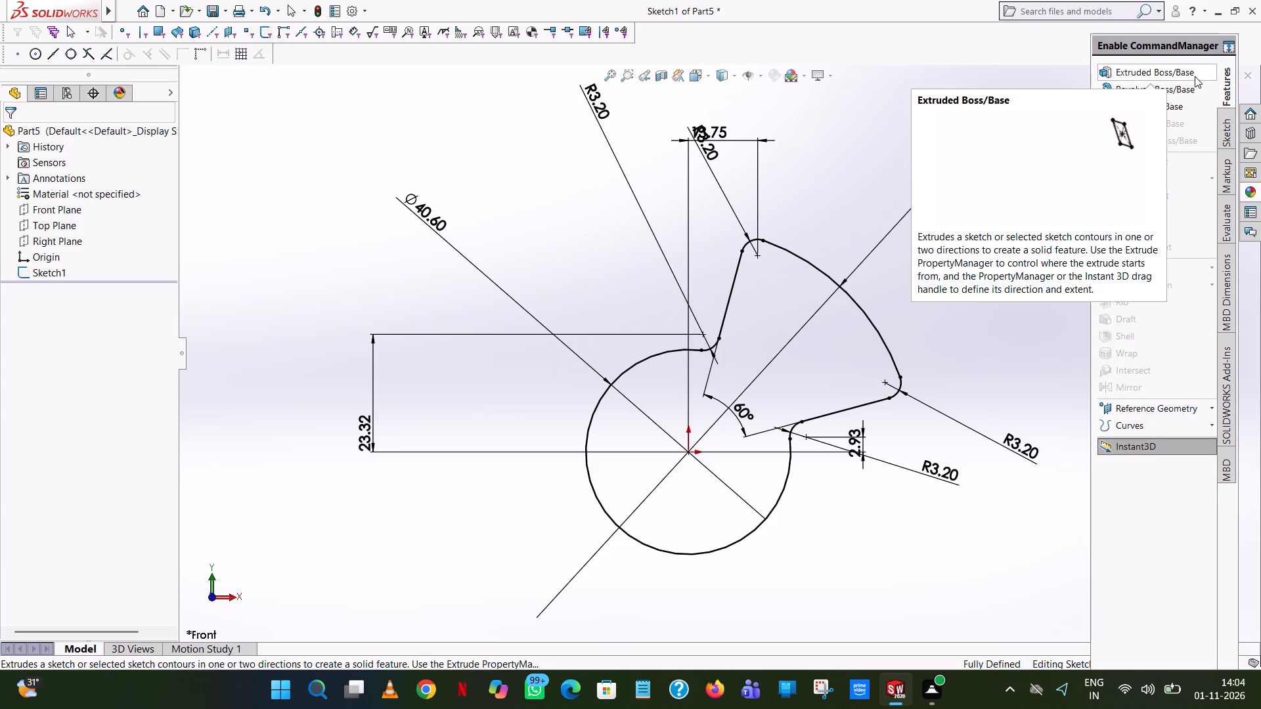
left_click(1195, 76)
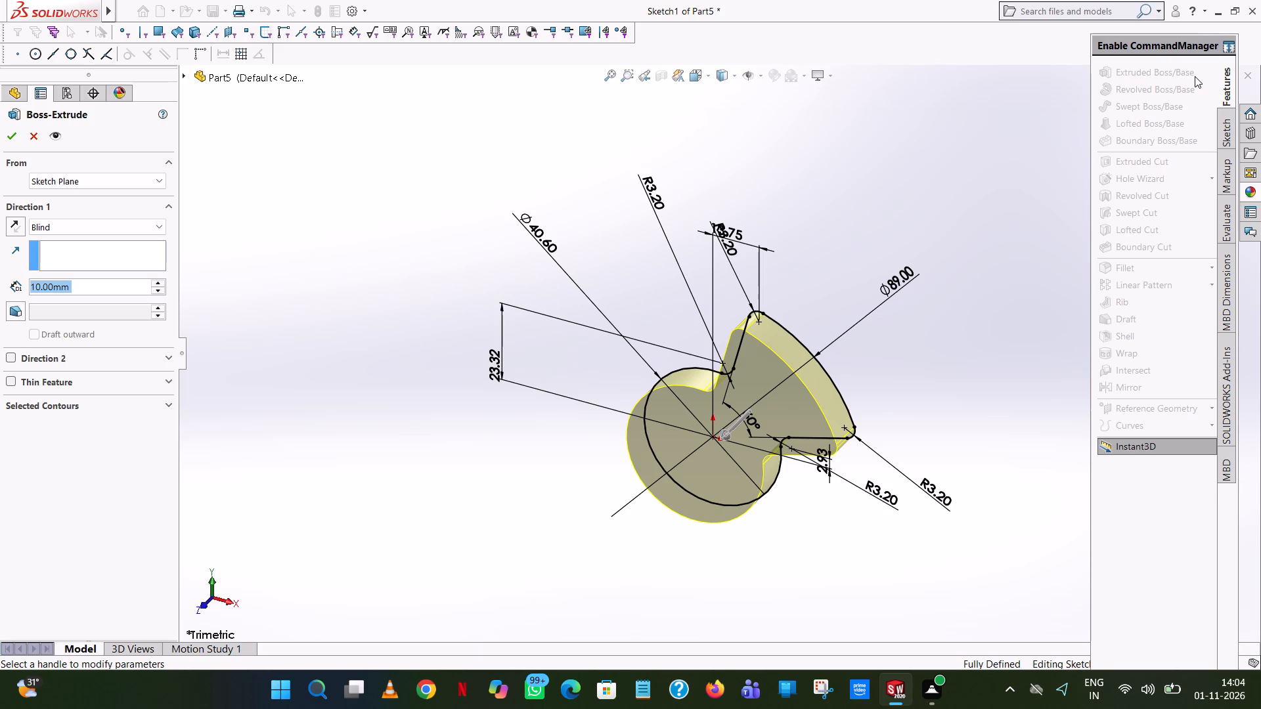
type("4.4")
key("Return")
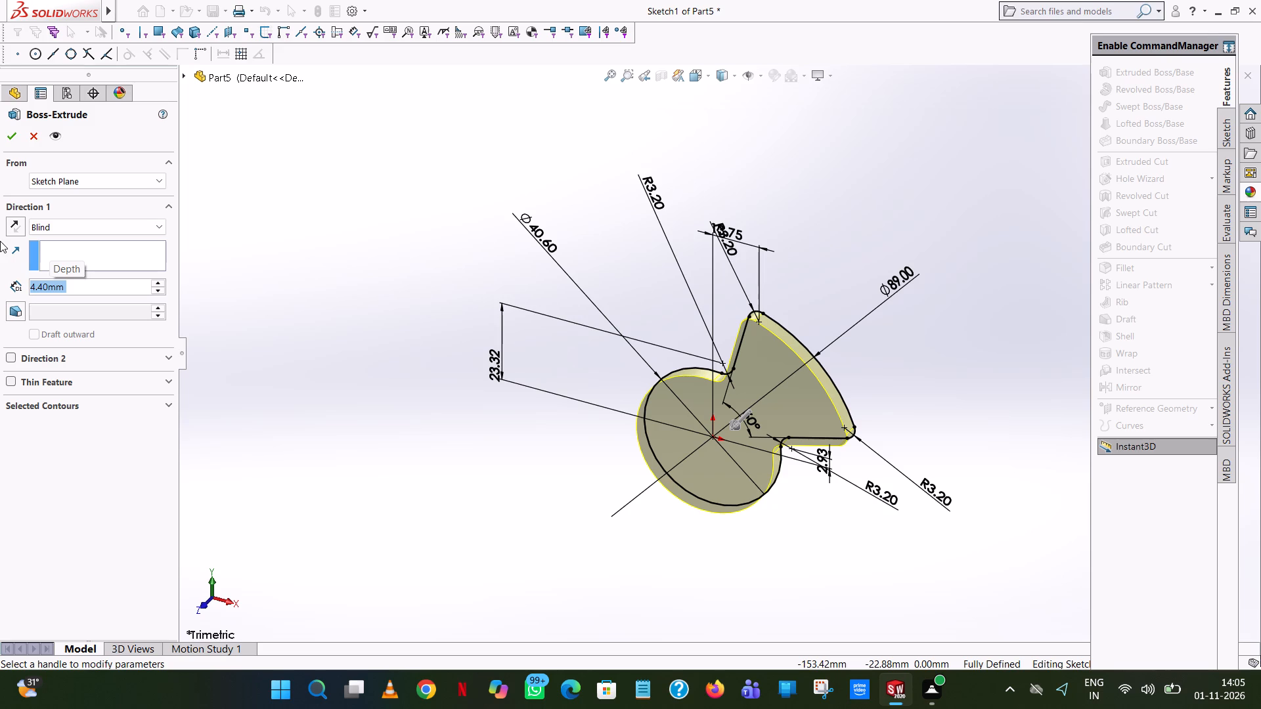
left_click(12, 134)
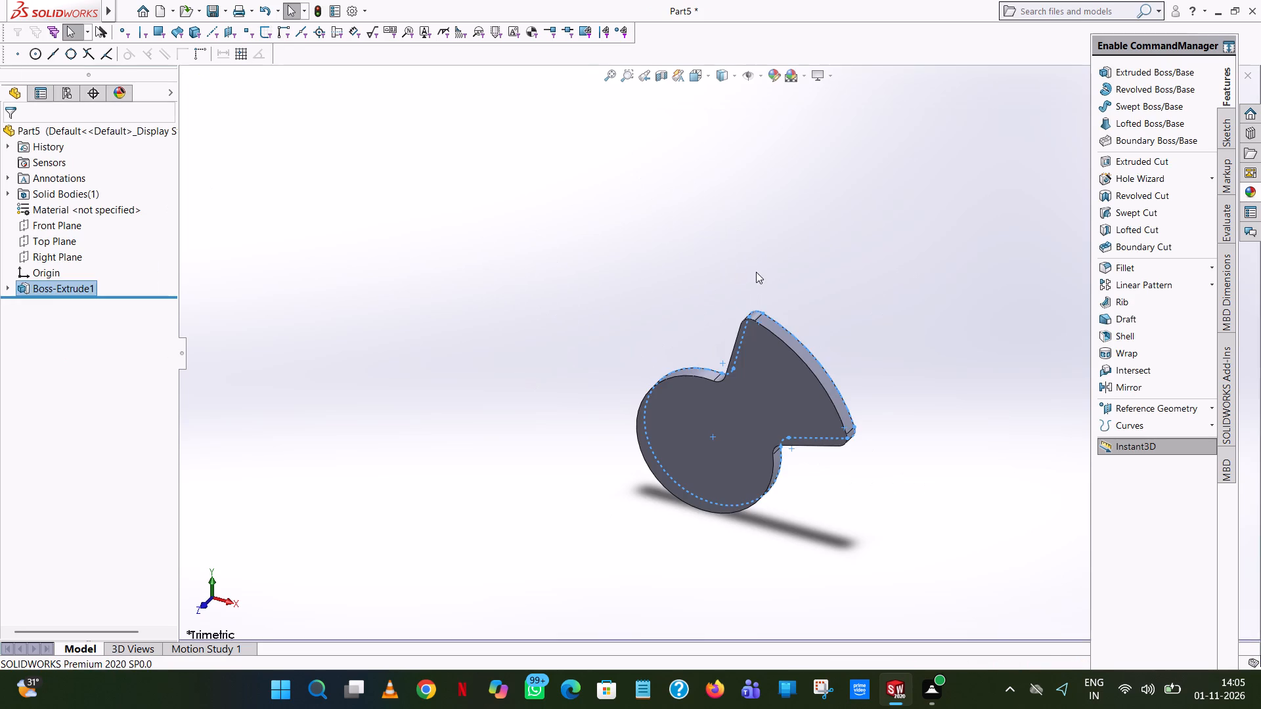
left_click(756, 272)
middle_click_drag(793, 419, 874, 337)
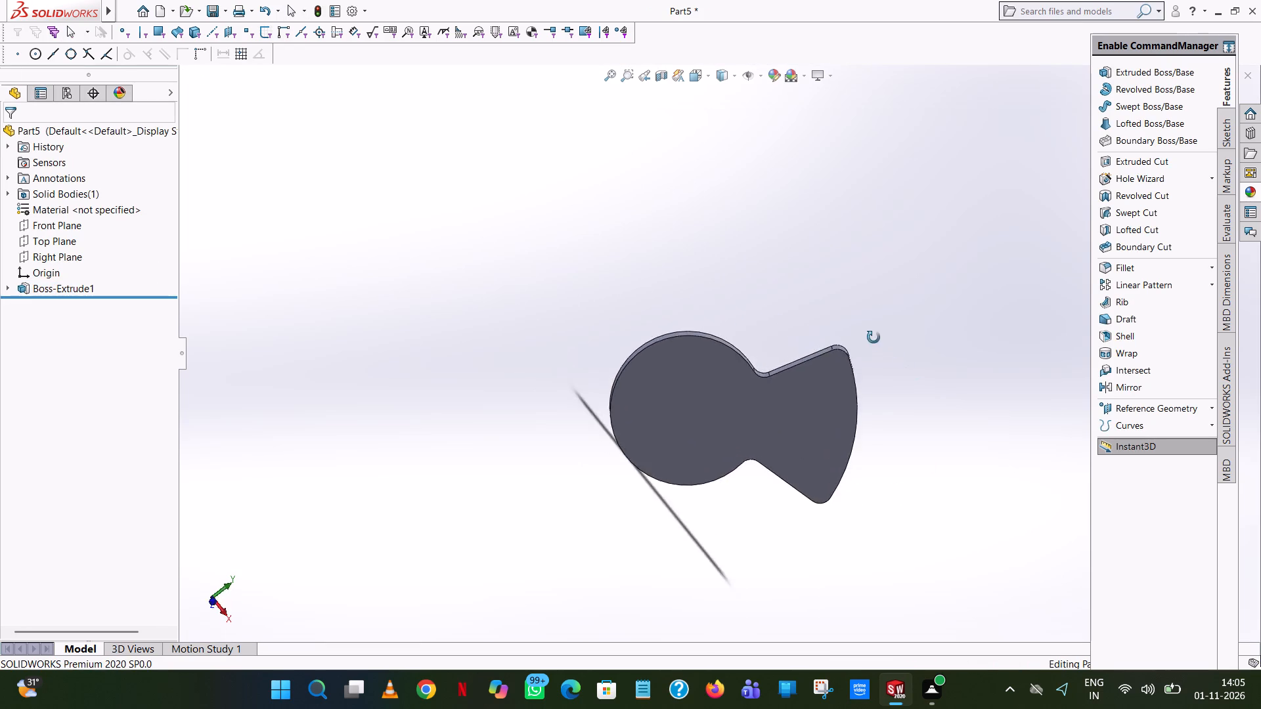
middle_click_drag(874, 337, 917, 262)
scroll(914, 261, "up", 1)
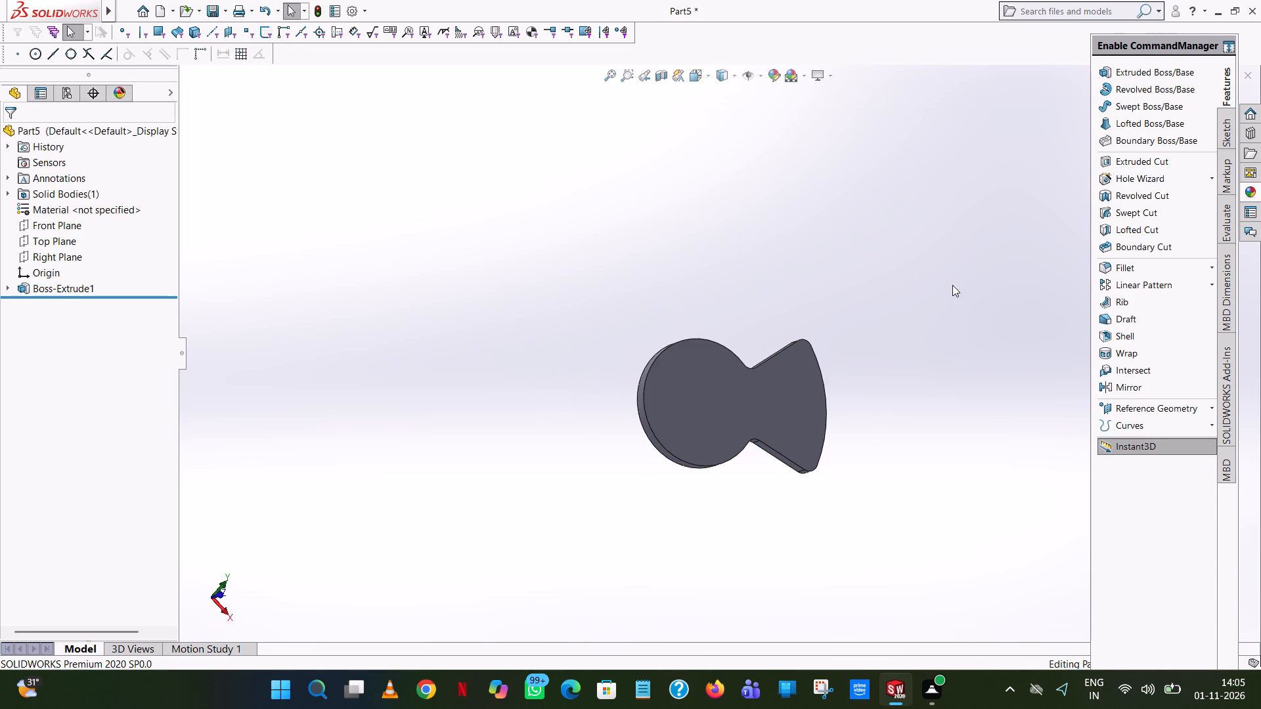